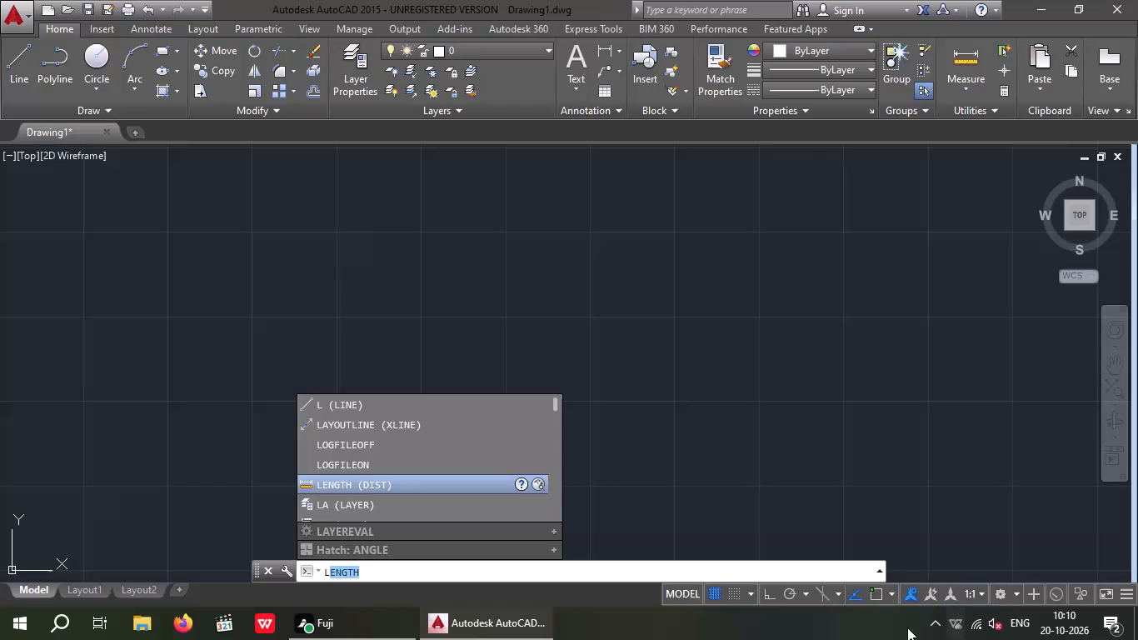
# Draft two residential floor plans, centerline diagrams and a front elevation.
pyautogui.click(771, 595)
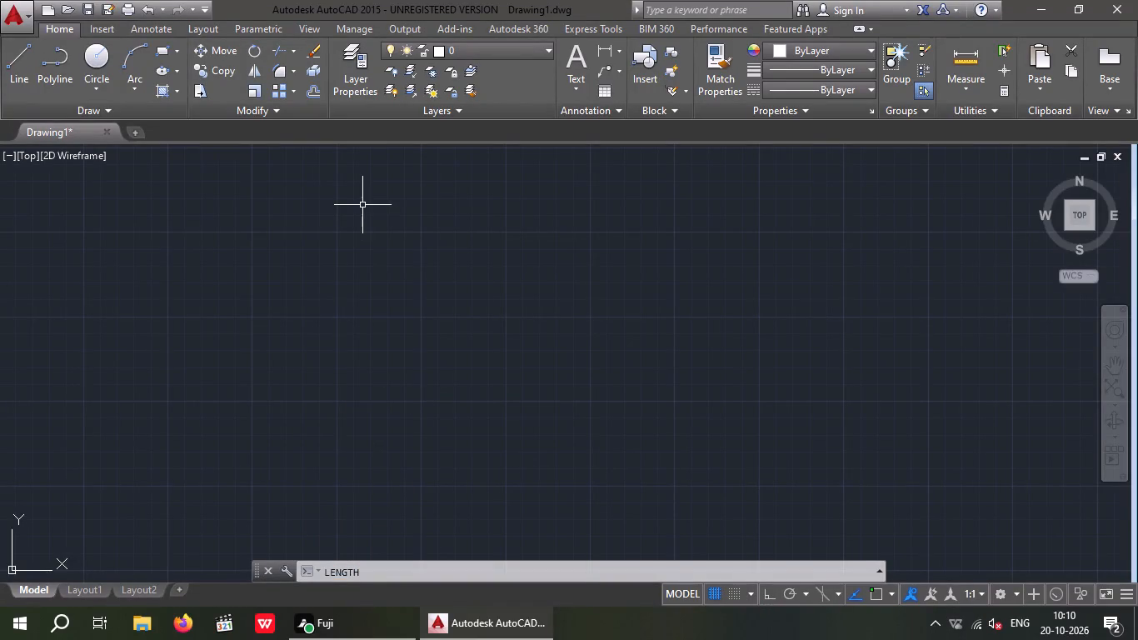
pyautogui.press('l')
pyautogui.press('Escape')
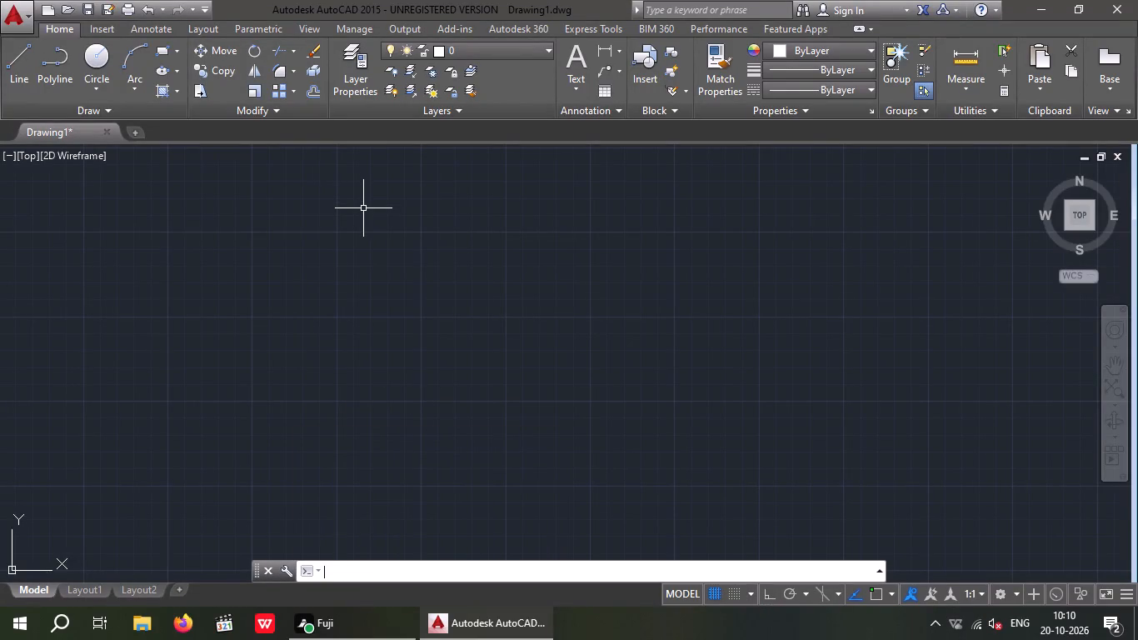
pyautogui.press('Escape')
# Draw a closed rectangle 340 wide and 350 high from connected lines, with Ortho on.
pyautogui.press('l')
pyautogui.press('Return')
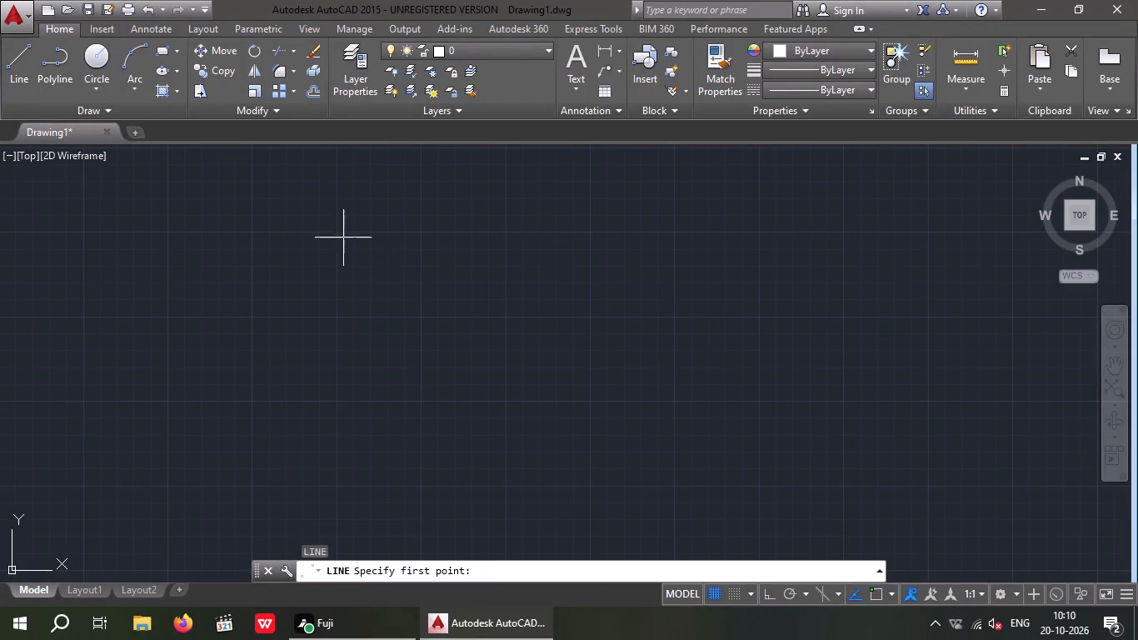
pyautogui.moveTo(334, 232); pyautogui.dragTo(342, 232)
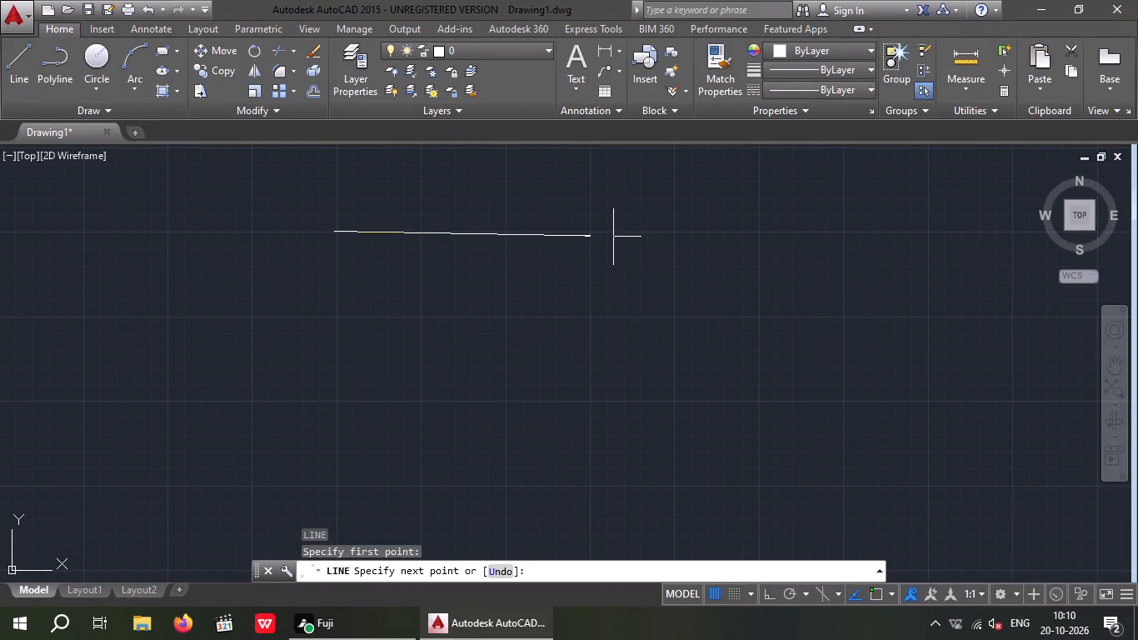
pyautogui.click(771, 595)
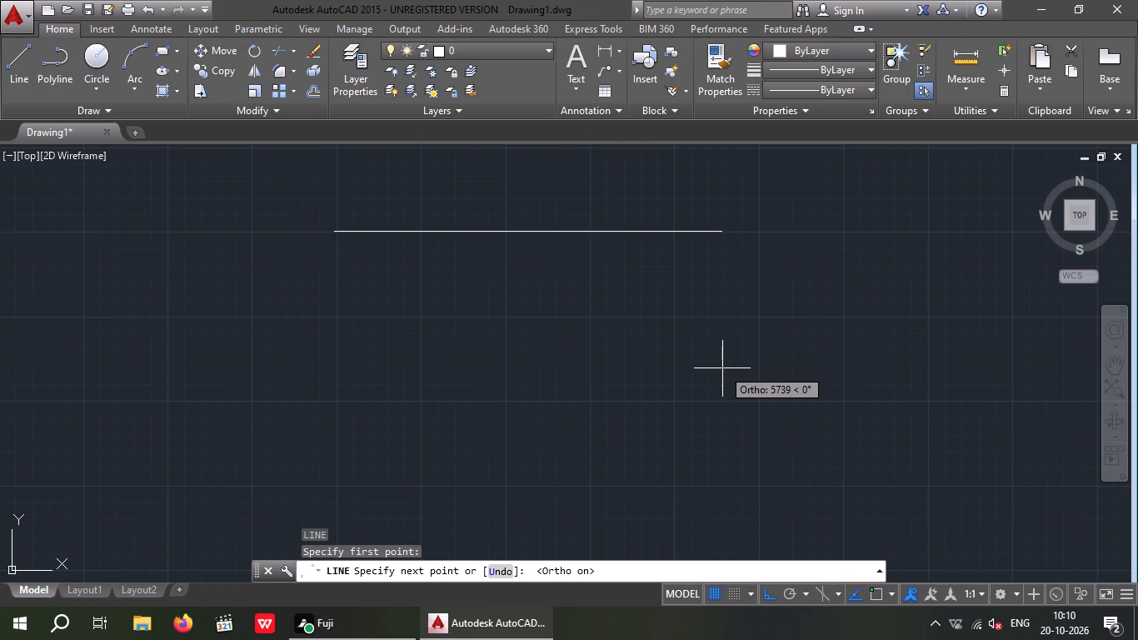
pyautogui.write('340')
pyautogui.press('Return')
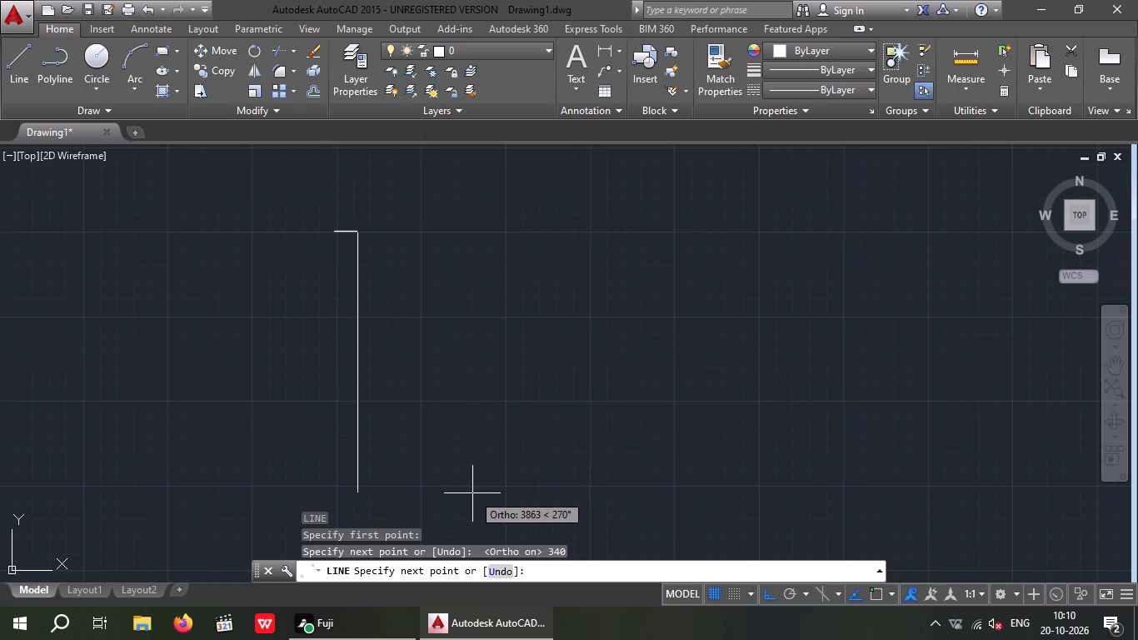
pyautogui.press('2')
pyautogui.press('BackSpace')
pyautogui.write('350')
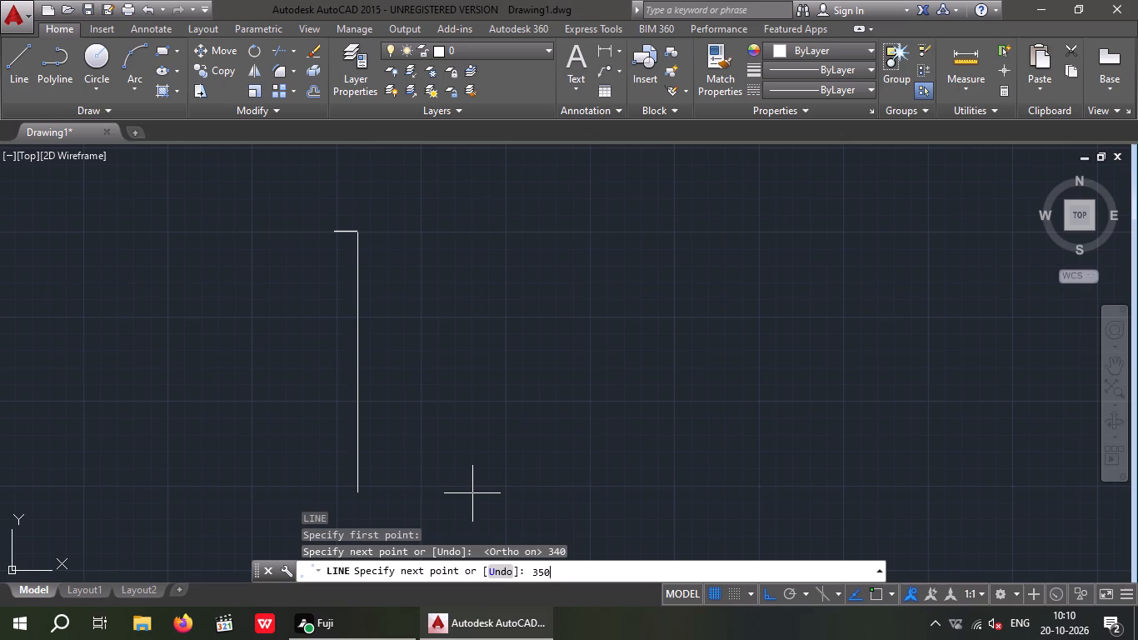
pyautogui.press('Return')
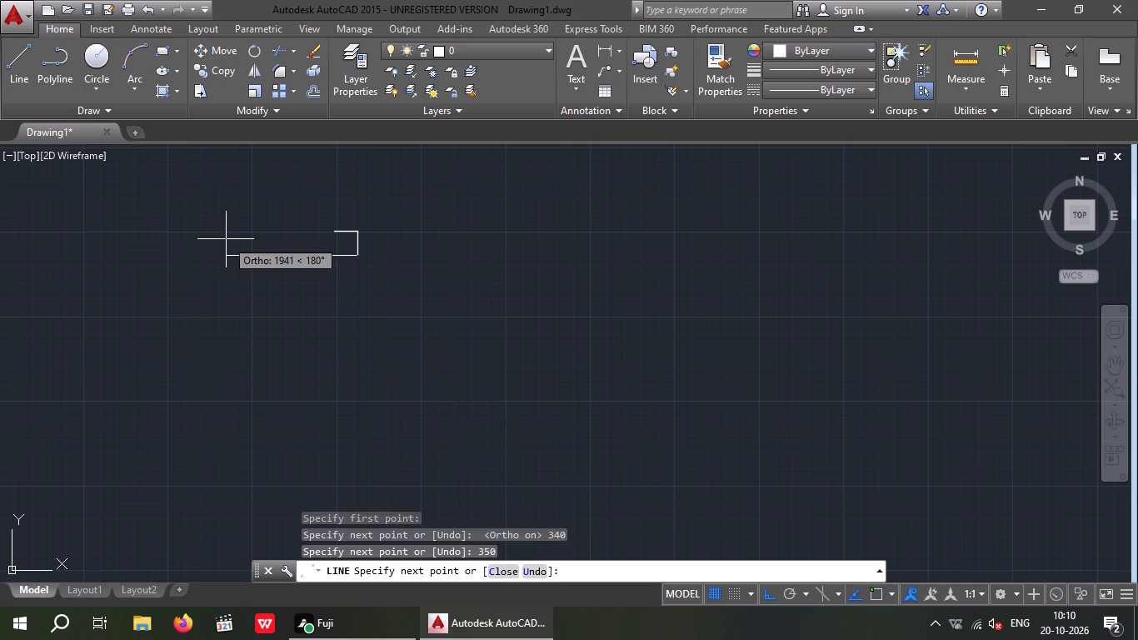
pyautogui.write('340')
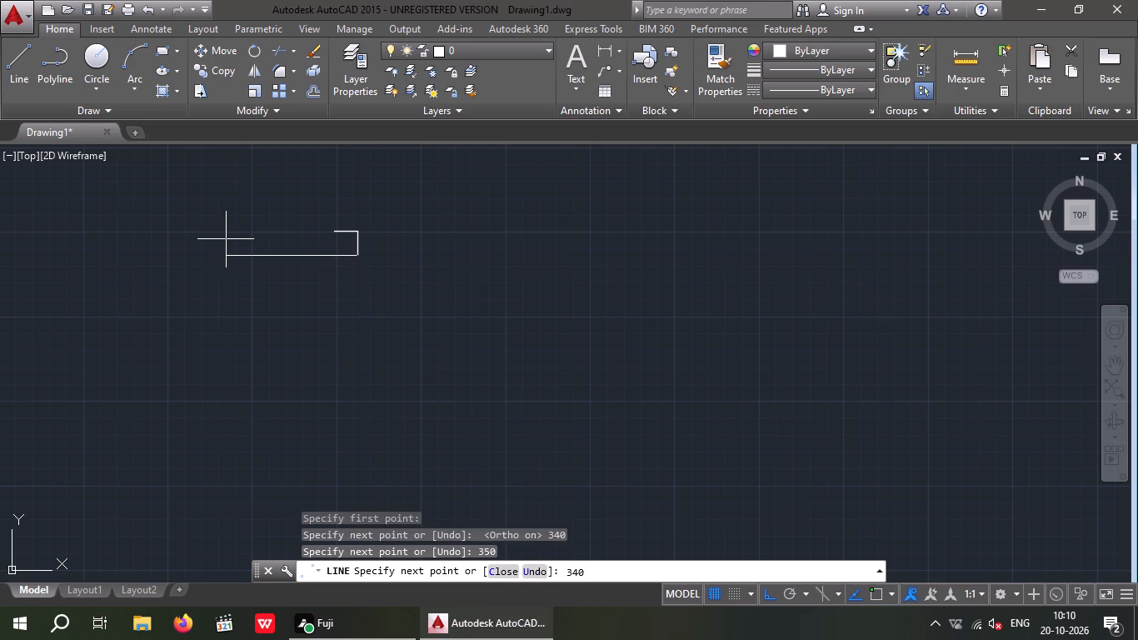
pyautogui.press('Return')
pyautogui.scroll(2, 332, 237)
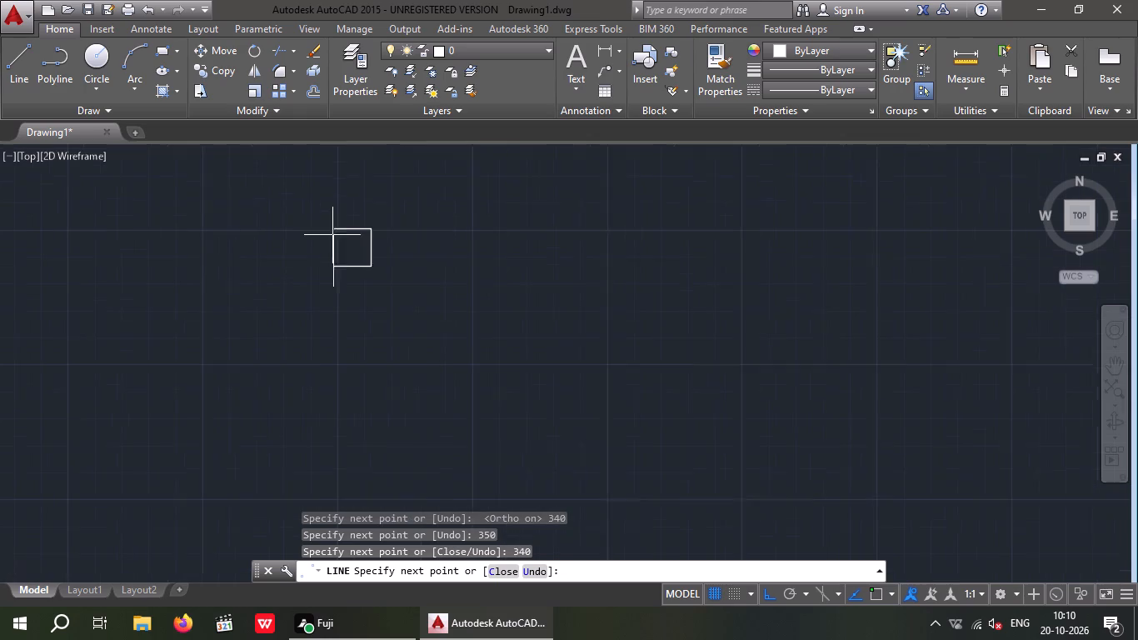
pyautogui.scroll(1, 332, 235)
pyautogui.click(332, 217)
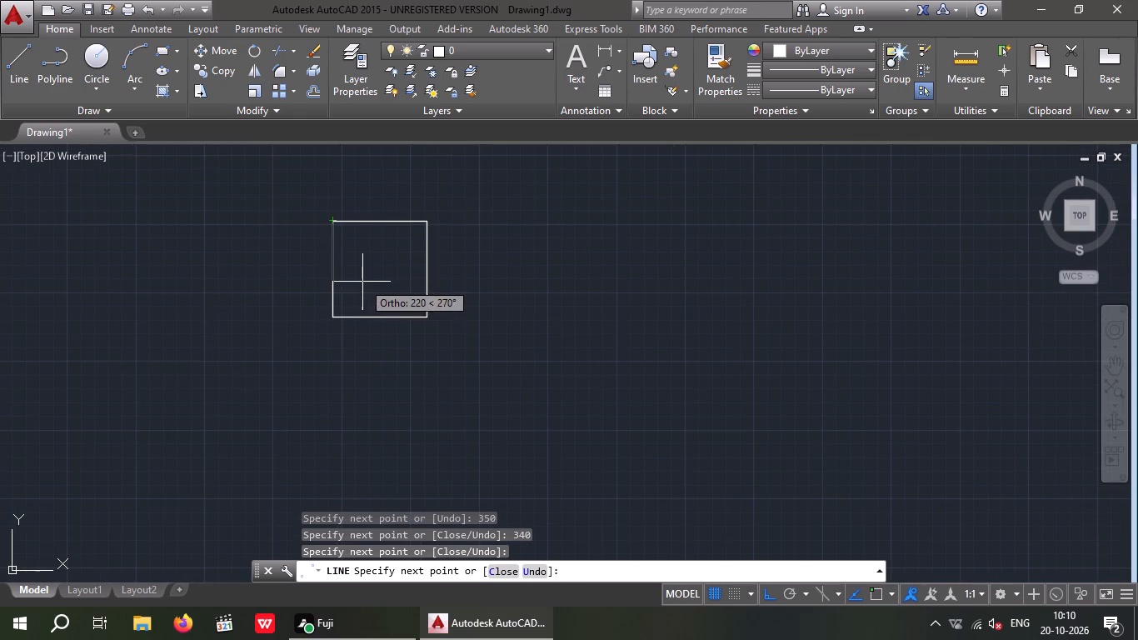
pyautogui.press('Escape')
pyautogui.press('Escape')
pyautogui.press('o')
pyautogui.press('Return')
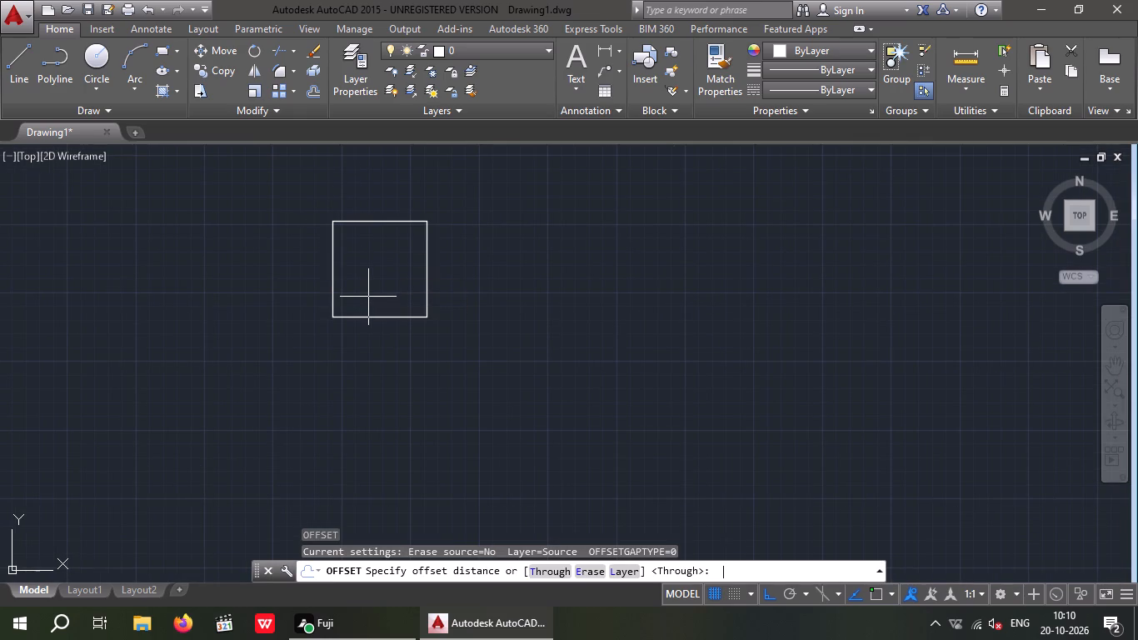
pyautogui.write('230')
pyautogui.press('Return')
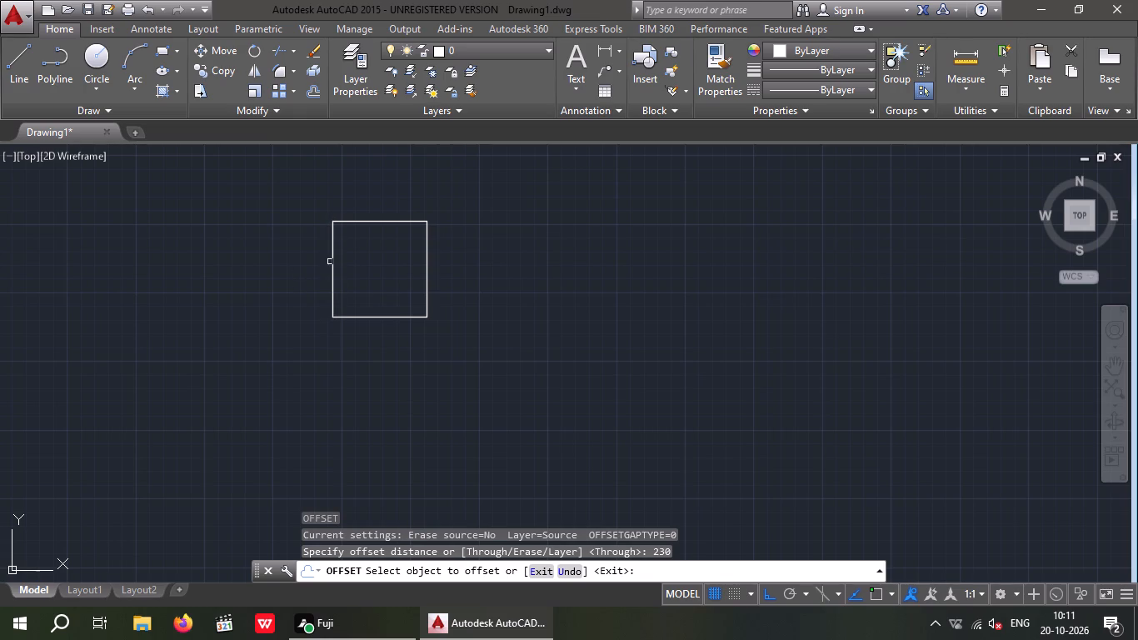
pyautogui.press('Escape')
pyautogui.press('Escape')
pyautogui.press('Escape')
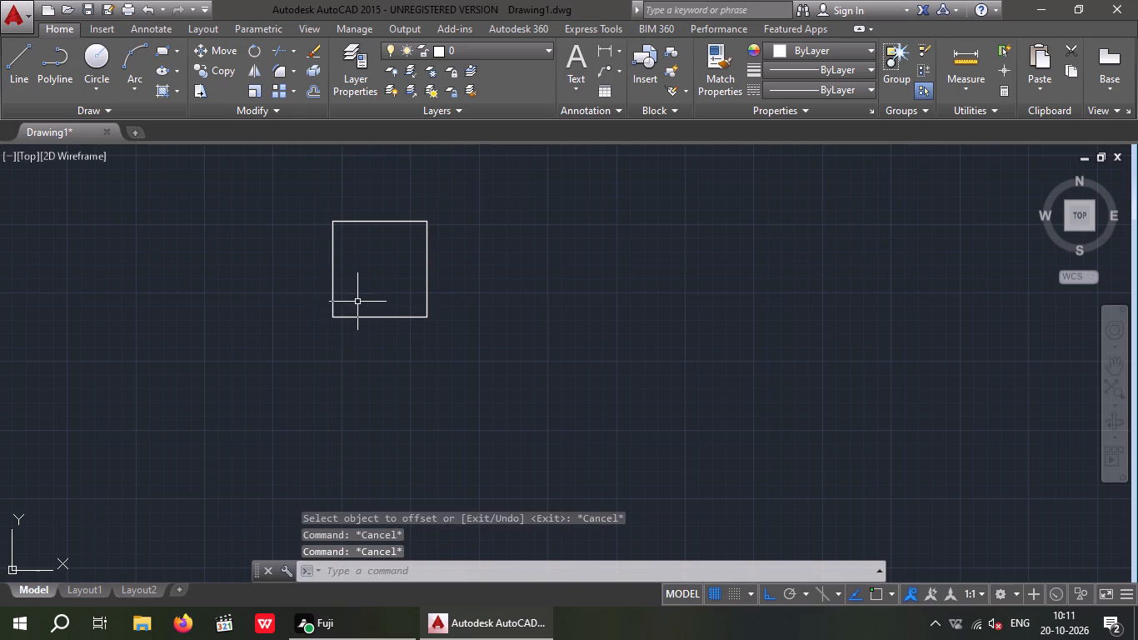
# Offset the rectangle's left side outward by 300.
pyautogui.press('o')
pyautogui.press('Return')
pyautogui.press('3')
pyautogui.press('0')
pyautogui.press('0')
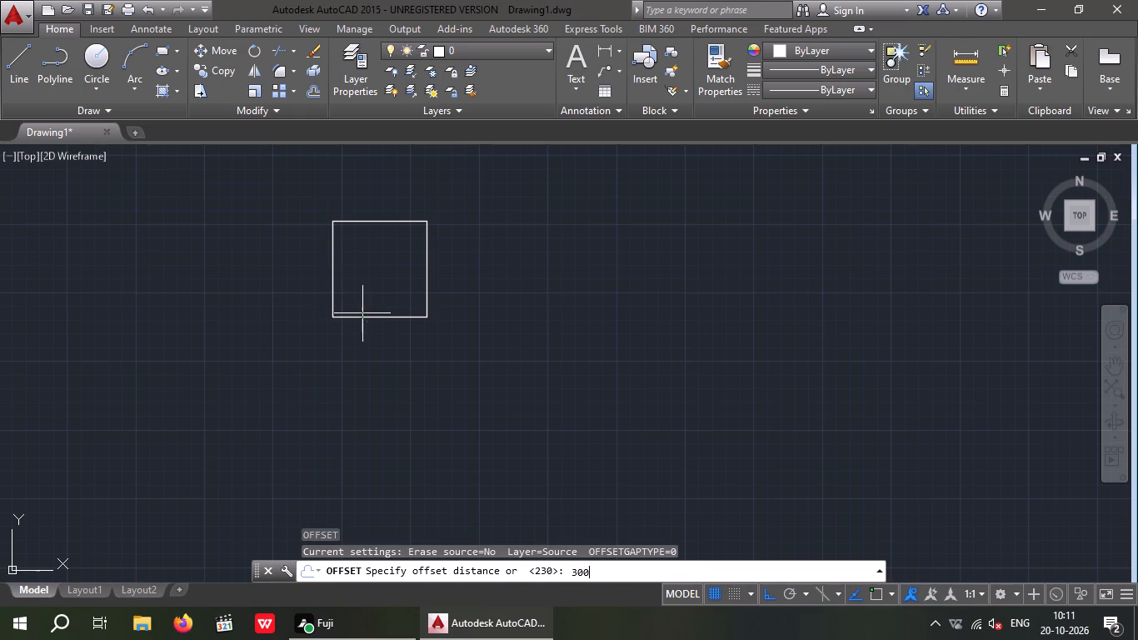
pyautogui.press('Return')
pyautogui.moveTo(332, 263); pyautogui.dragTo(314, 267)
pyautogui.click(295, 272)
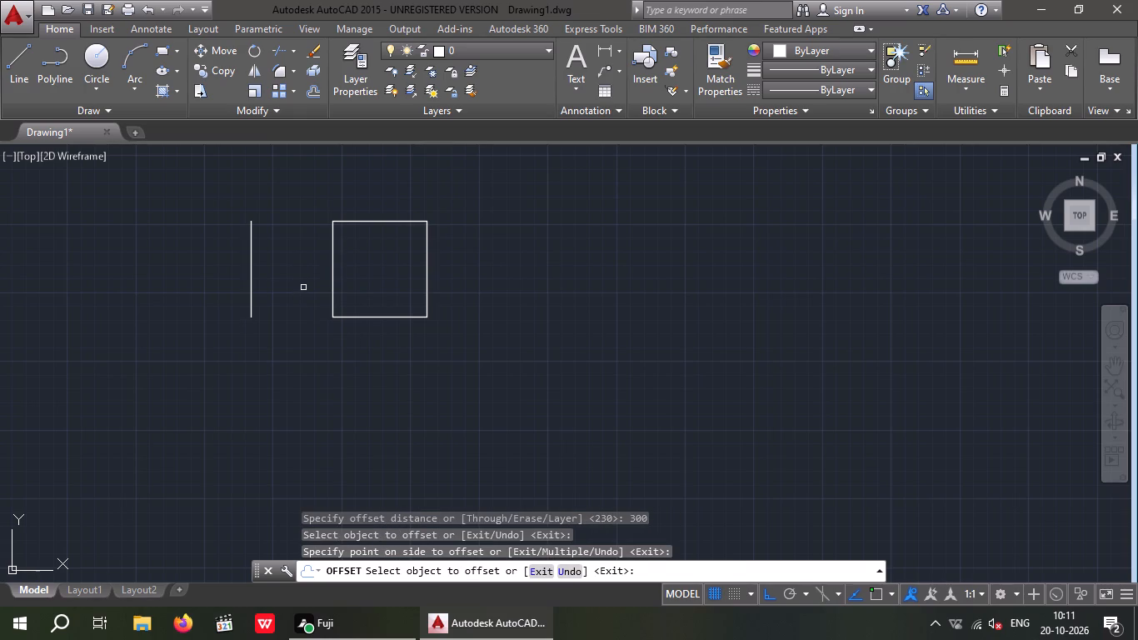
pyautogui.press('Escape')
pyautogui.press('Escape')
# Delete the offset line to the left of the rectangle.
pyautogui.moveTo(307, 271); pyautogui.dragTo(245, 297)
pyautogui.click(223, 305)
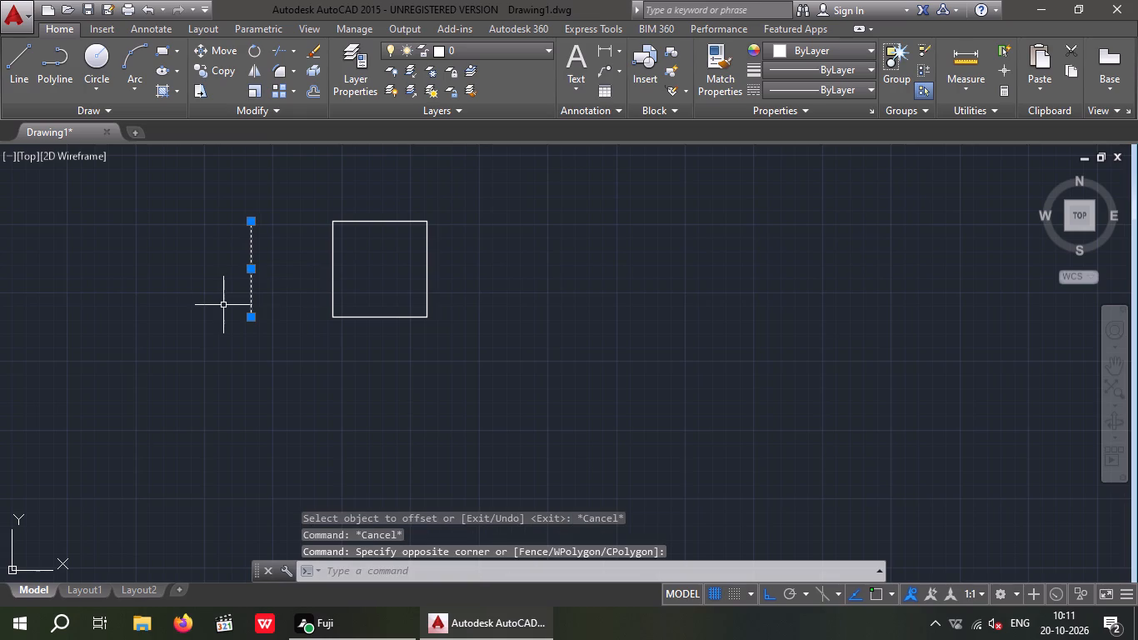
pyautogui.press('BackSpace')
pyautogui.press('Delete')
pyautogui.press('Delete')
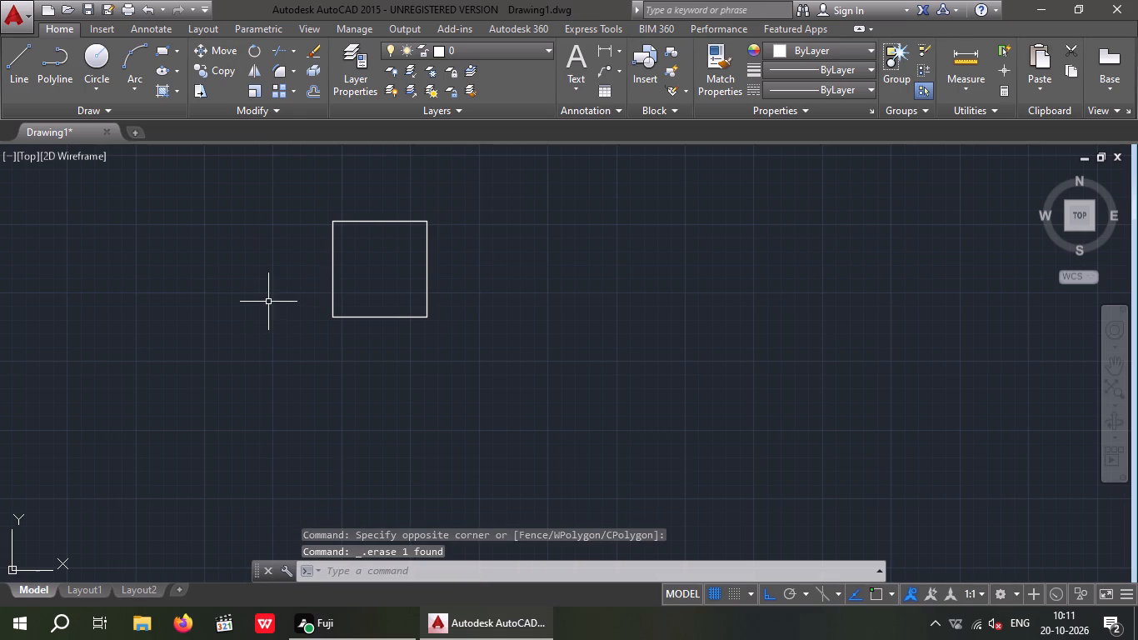
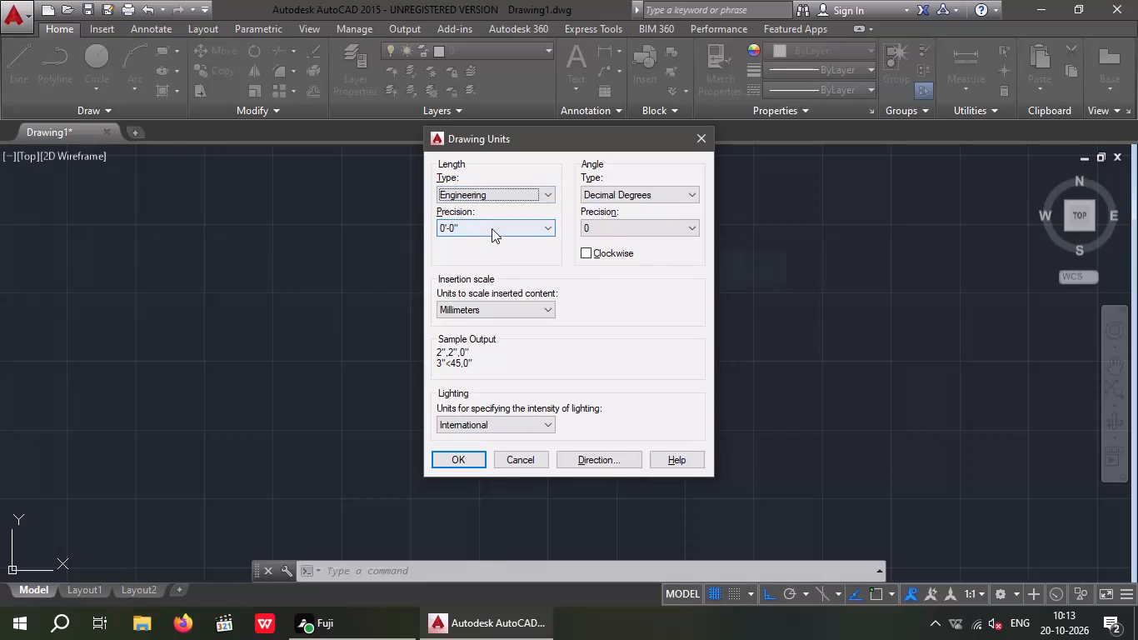
# Set the drawing units' length precision to 0'-0" and the insertion scale to Inches.
pyautogui.click(492, 228)
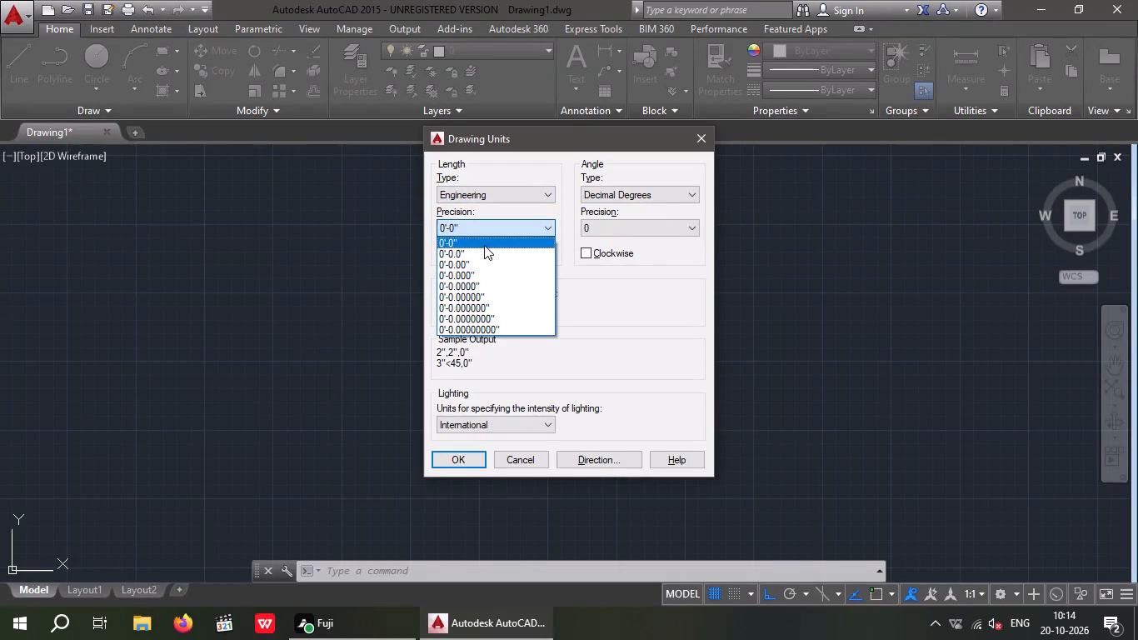
pyautogui.click(484, 240)
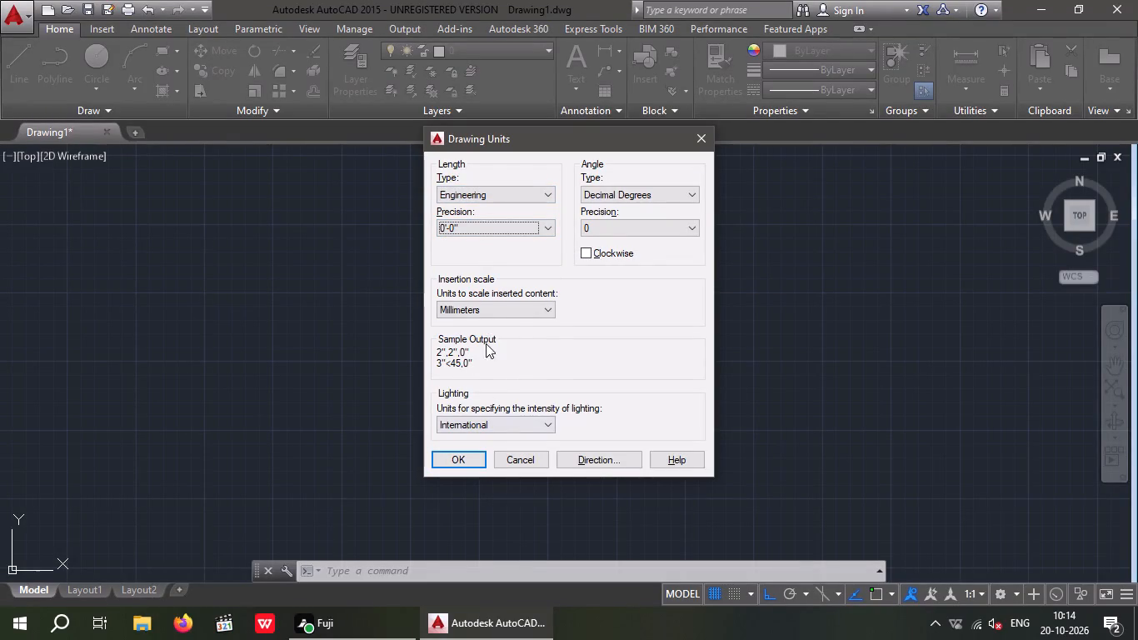
pyautogui.click(506, 308)
pyautogui.click(487, 339)
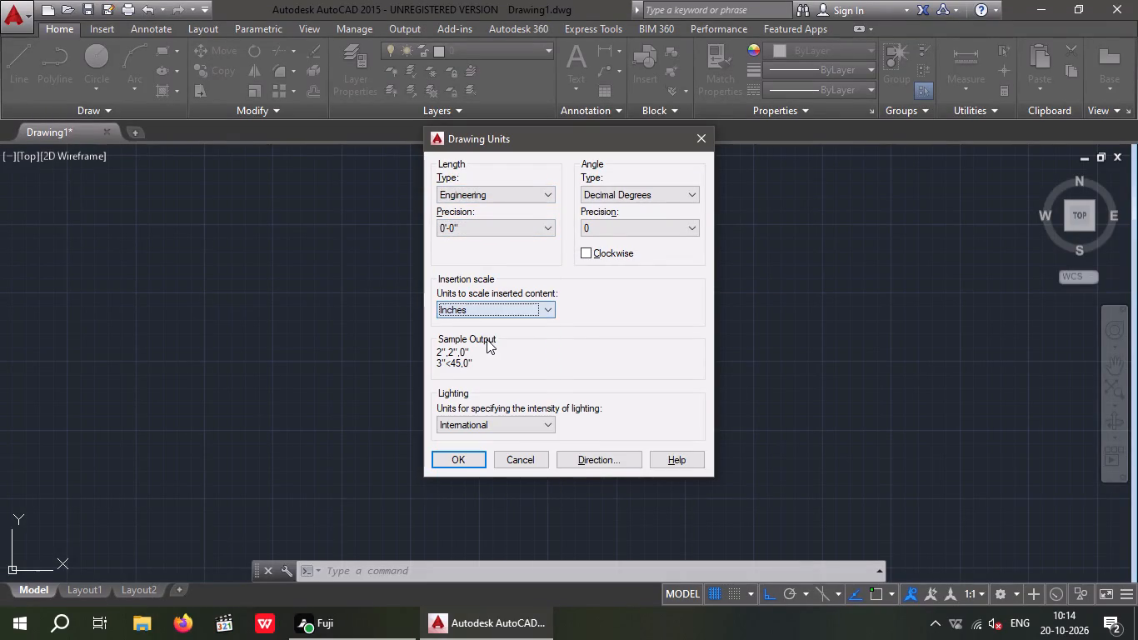
pyautogui.click(459, 462)
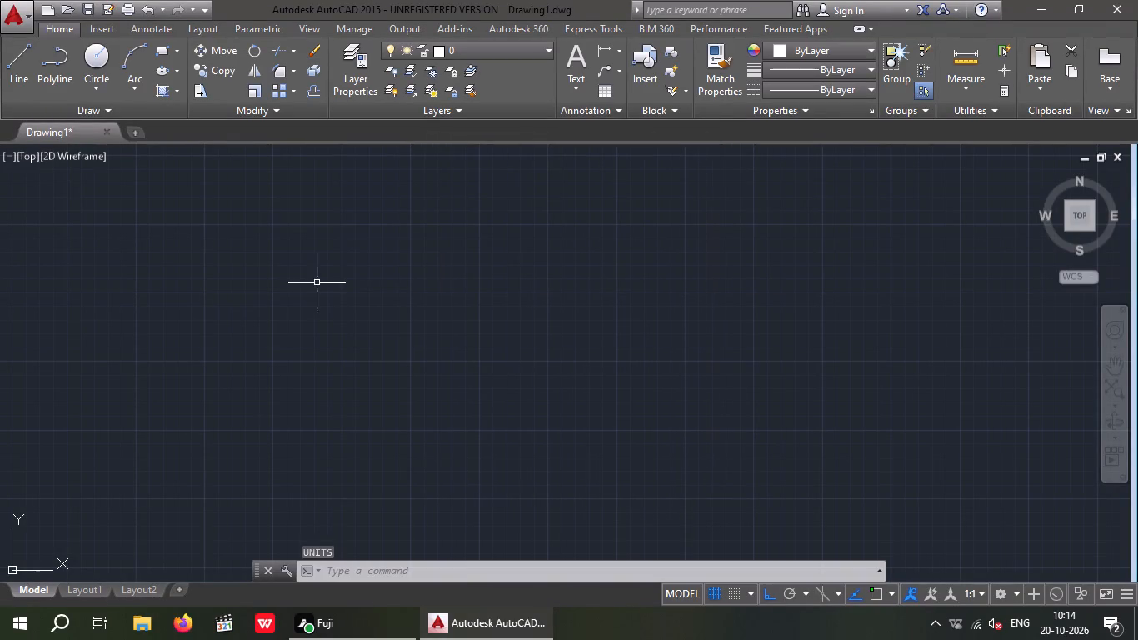
# Modify the ISO-25 dimension style to use the Engineering unit format for linear dimensions, and set it current.
pyautogui.press('d')
pyautogui.press('space')
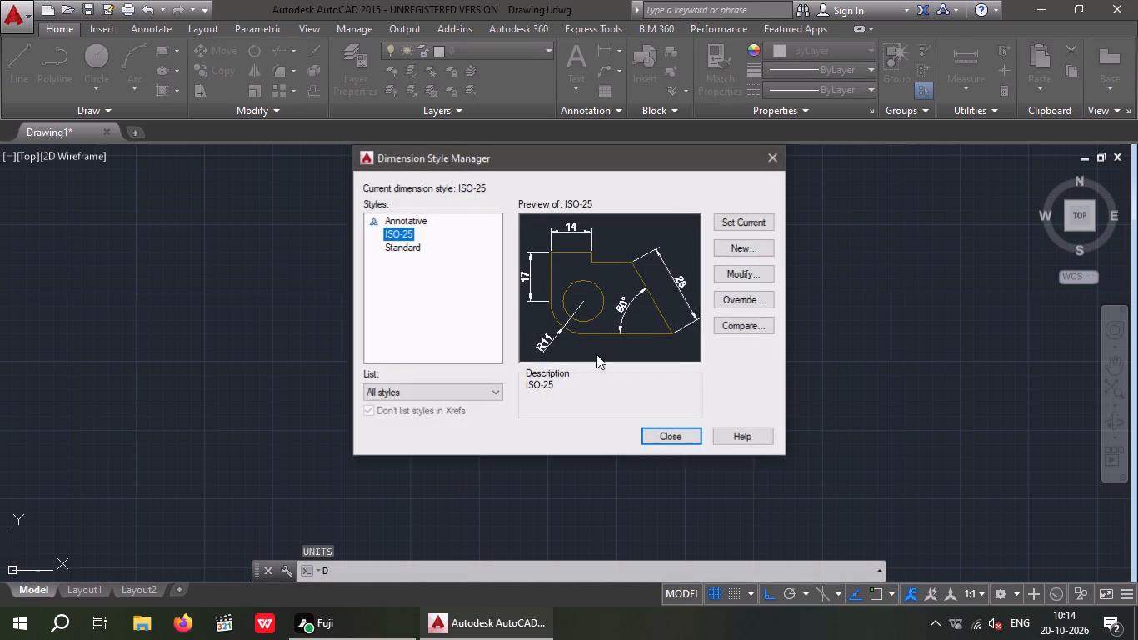
pyautogui.click(746, 271)
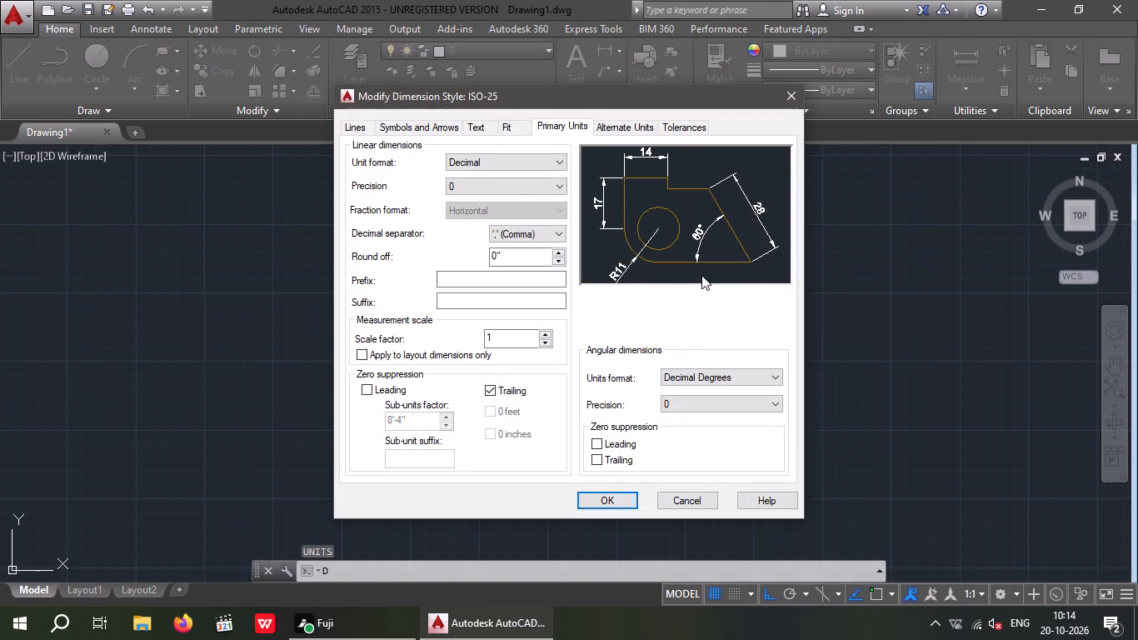
pyautogui.click(557, 122)
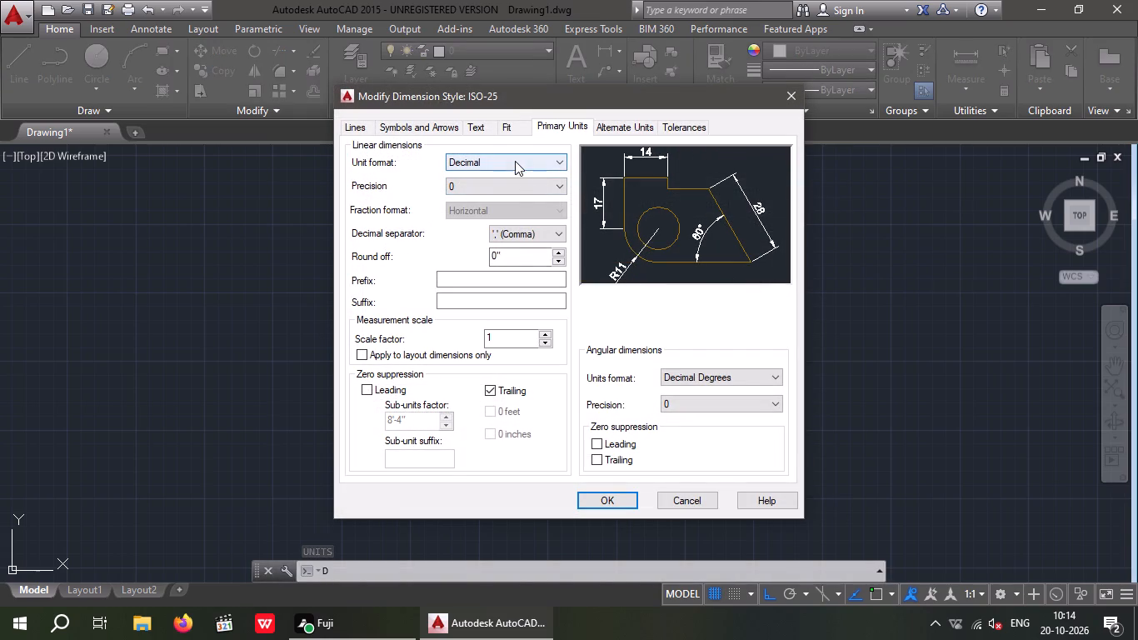
pyautogui.click(515, 158)
pyautogui.click(503, 198)
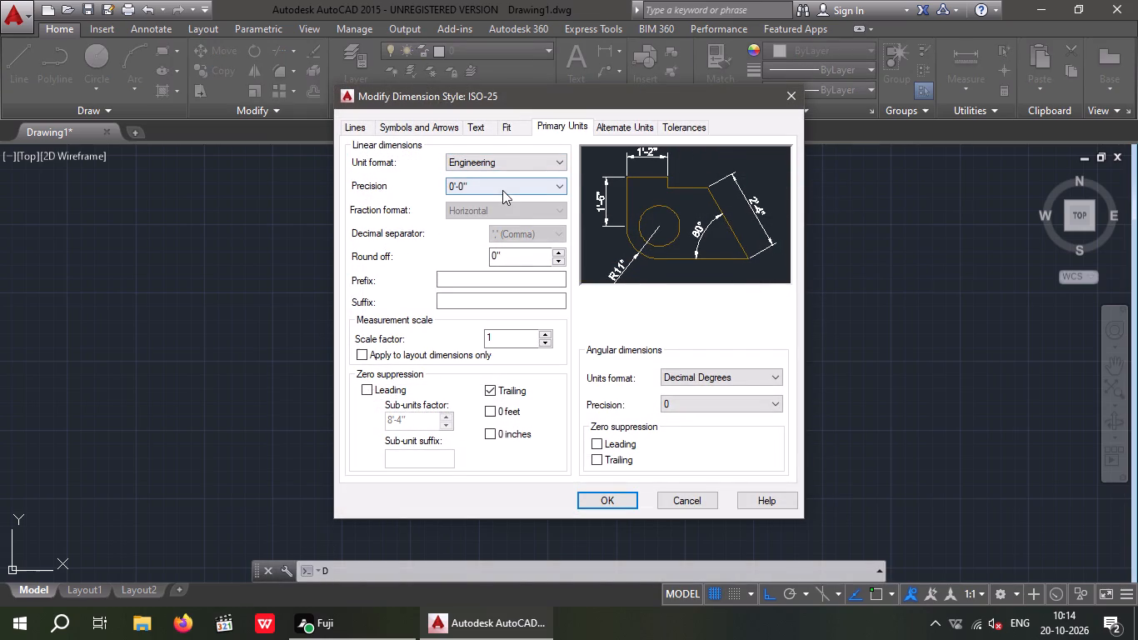
pyautogui.click(610, 502)
pyautogui.doubleClick(750, 218)
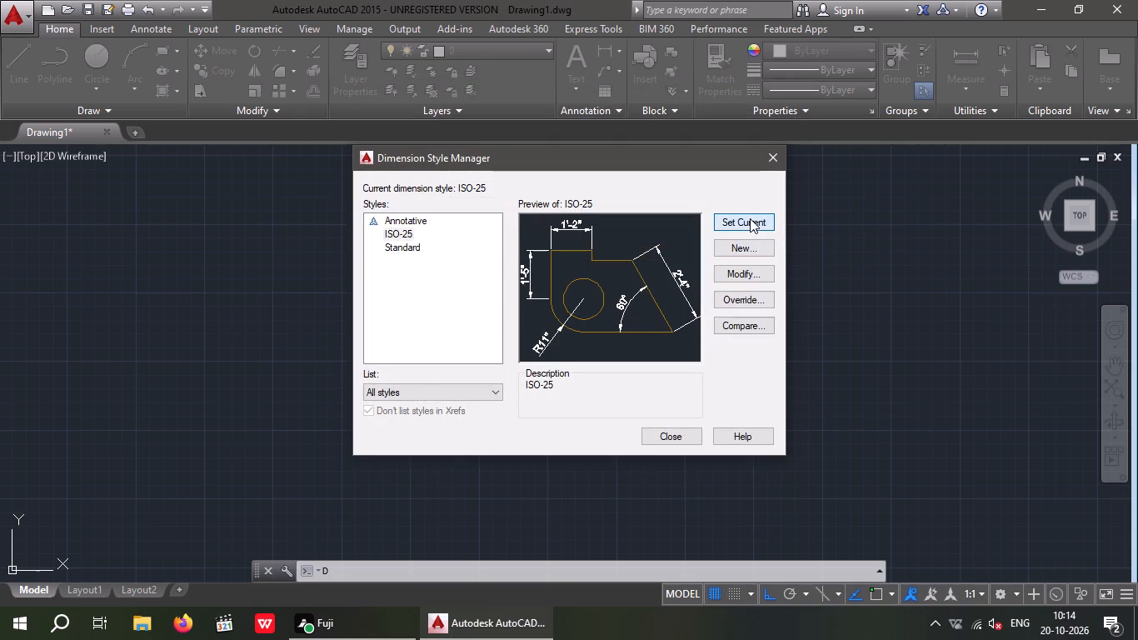
pyautogui.click(676, 442)
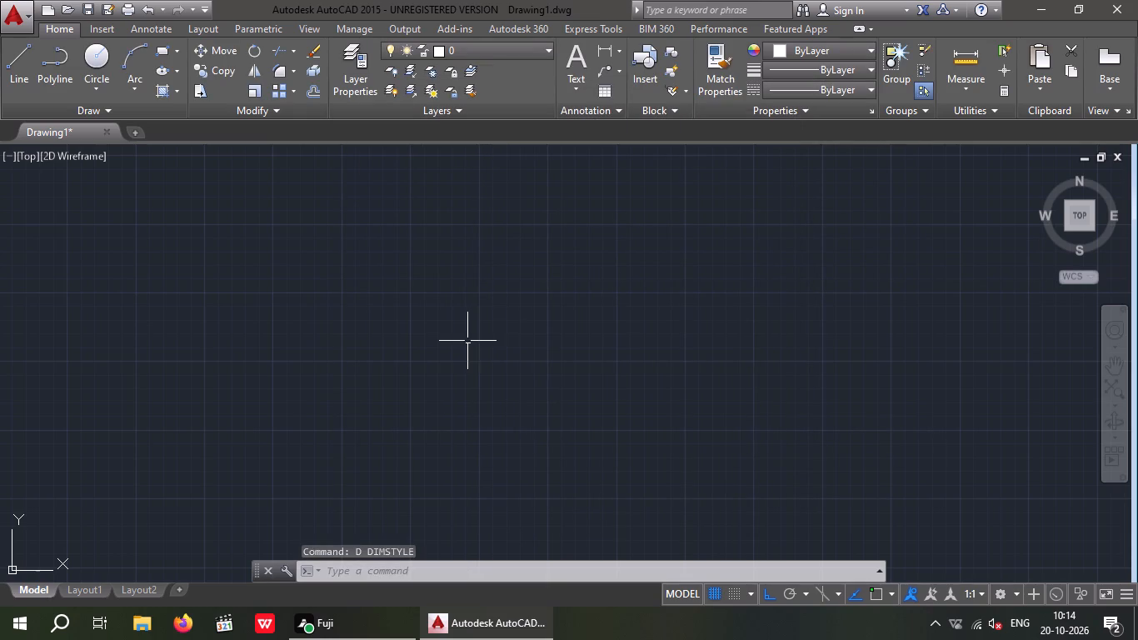
# Draw a closed rectangle 11'2" wide and 11'6" high from connected lines in the empty drawing area.
pyautogui.press('Escape')
pyautogui.press('Escape')
pyautogui.press('l')
pyautogui.press('Return')
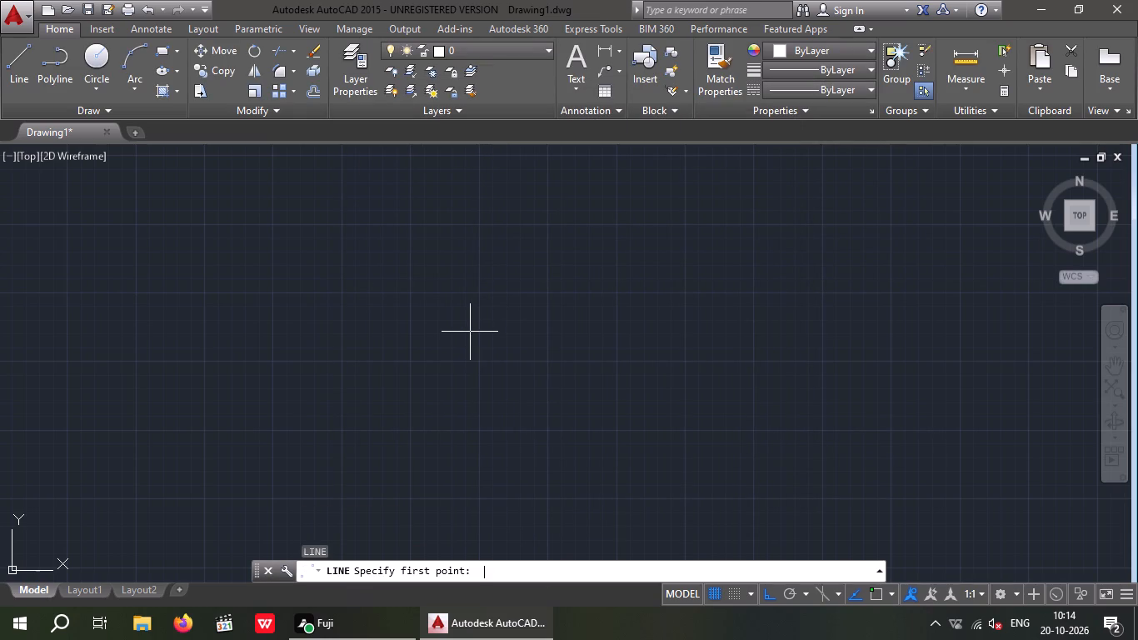
pyautogui.click(341, 227)
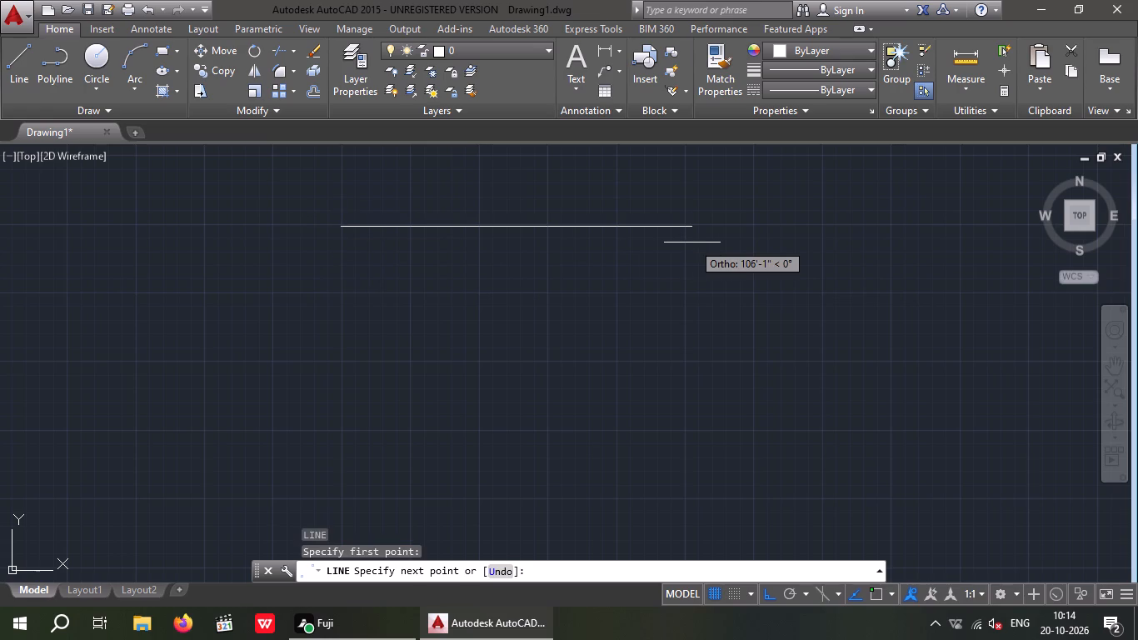
pyautogui.write('11')
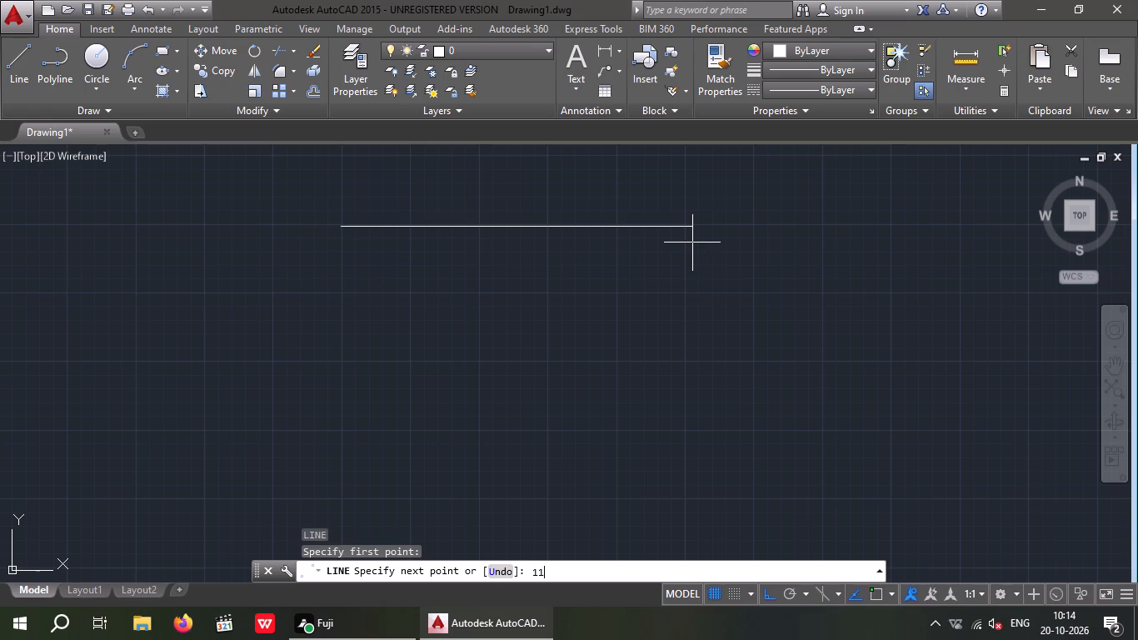
pyautogui.press("'")
pyautogui.write('2"')
pyautogui.press('Return')
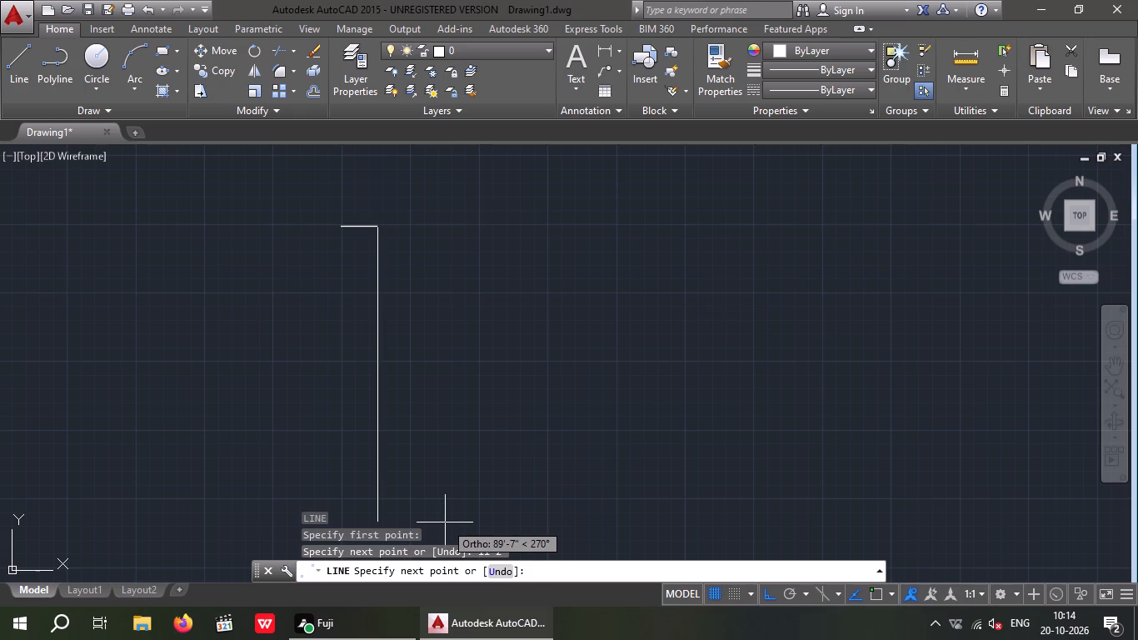
pyautogui.write('11')
pyautogui.write('\'6"')
pyautogui.press('Return')
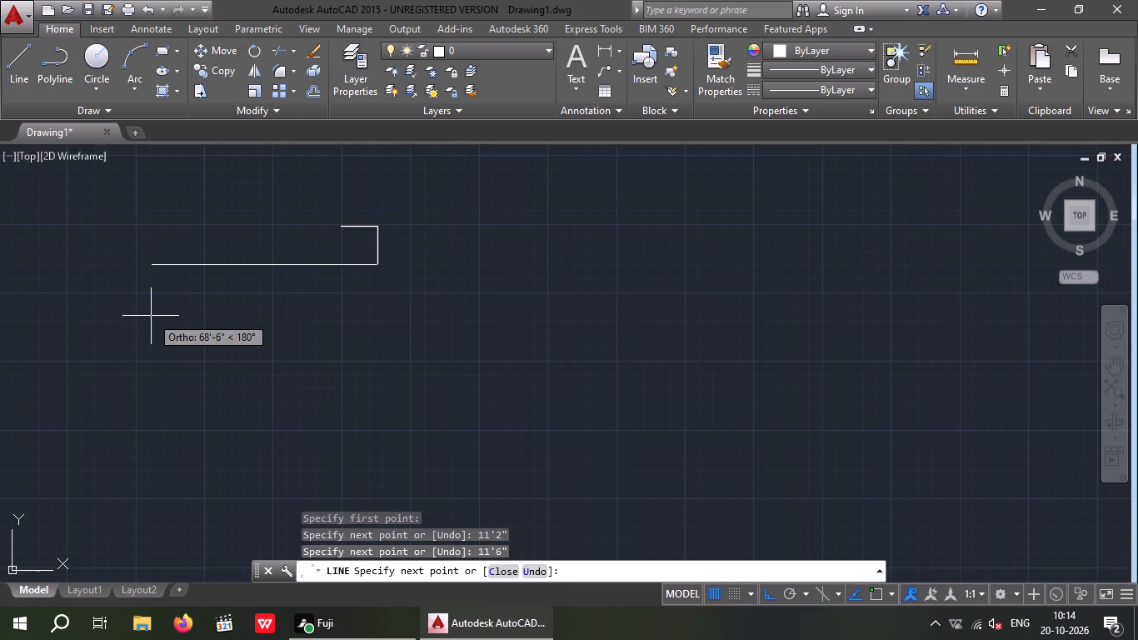
pyautogui.write('11')
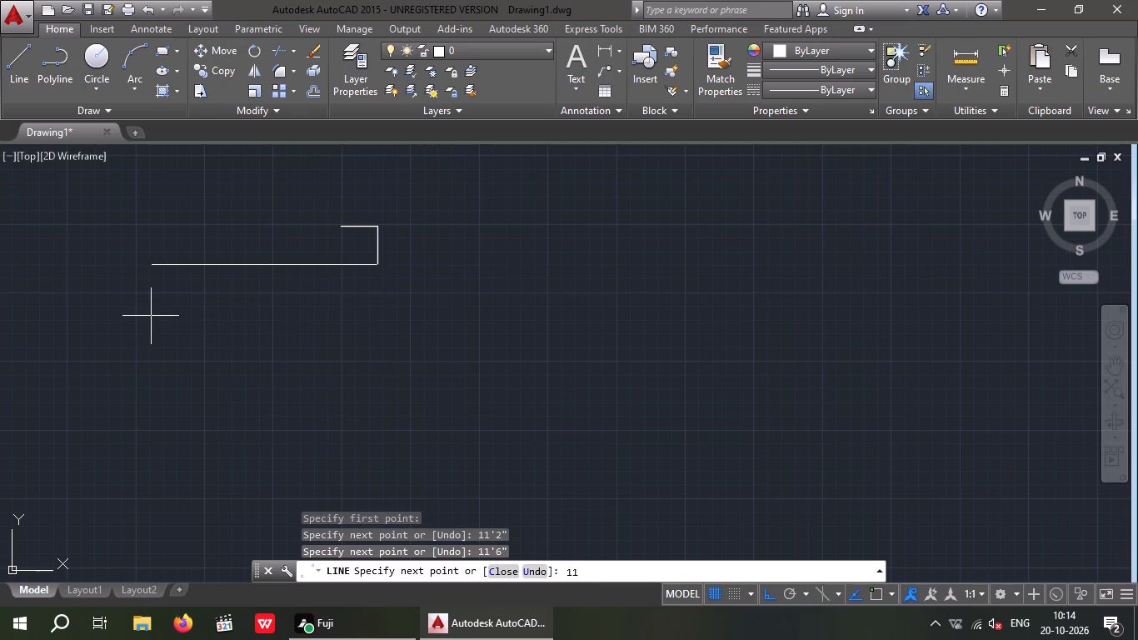
pyautogui.write('\'2"')
pyautogui.press('Return')
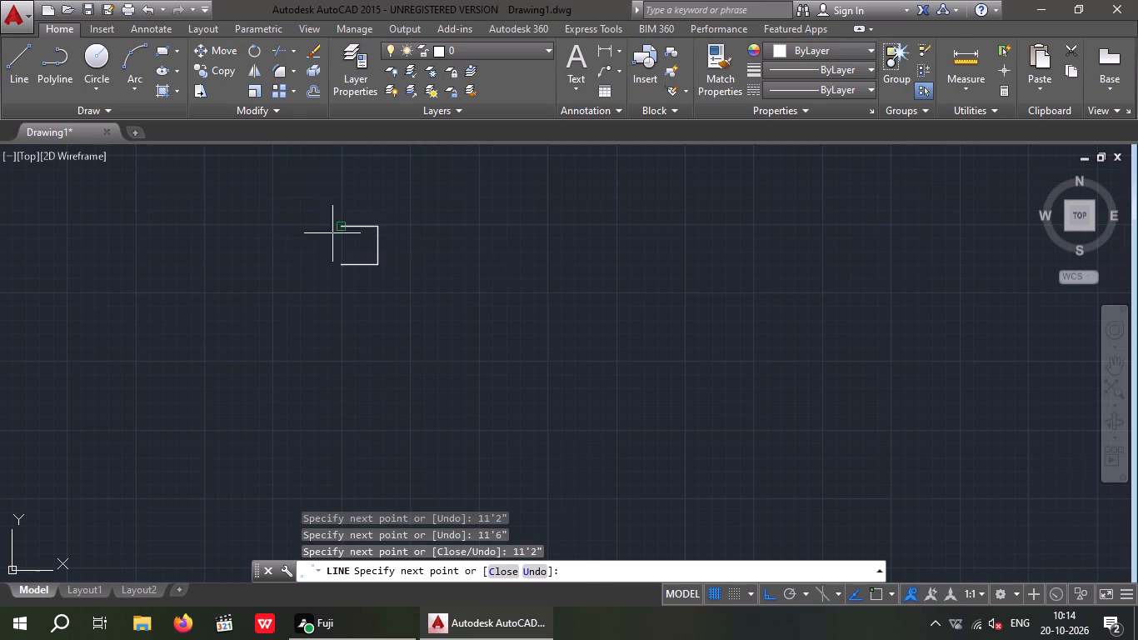
pyautogui.scroll(4, 342, 222)
pyautogui.click(330, 249)
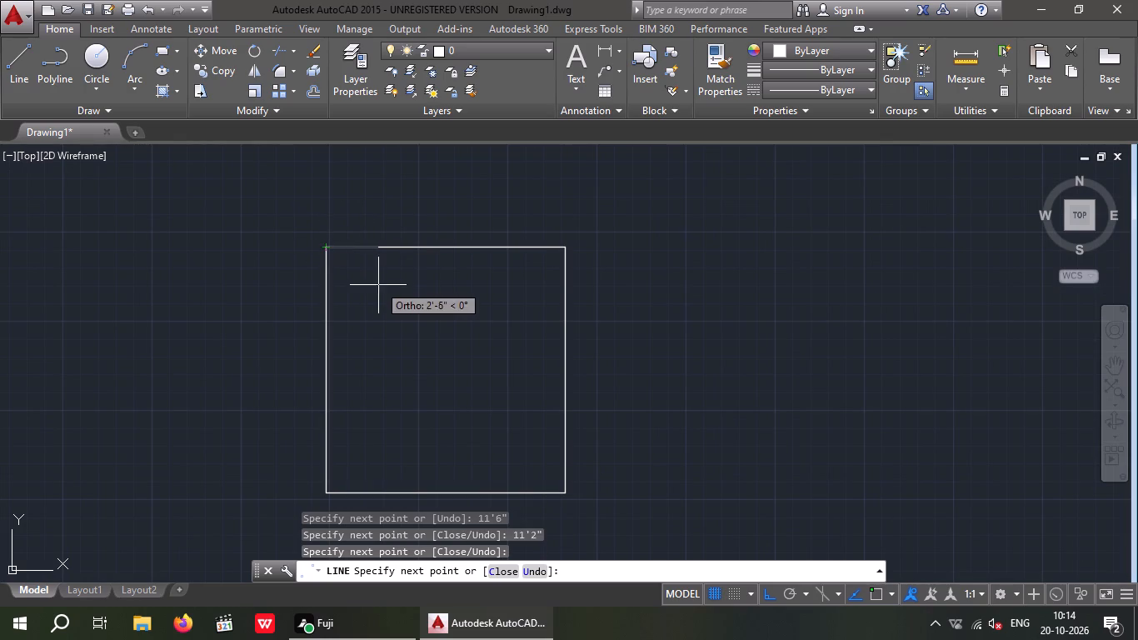
pyautogui.press('Escape')
pyautogui.press('Escape')
# Offset all four sides of the rectangle outward by 9" to form the outer wall lines.
pyautogui.press('o')
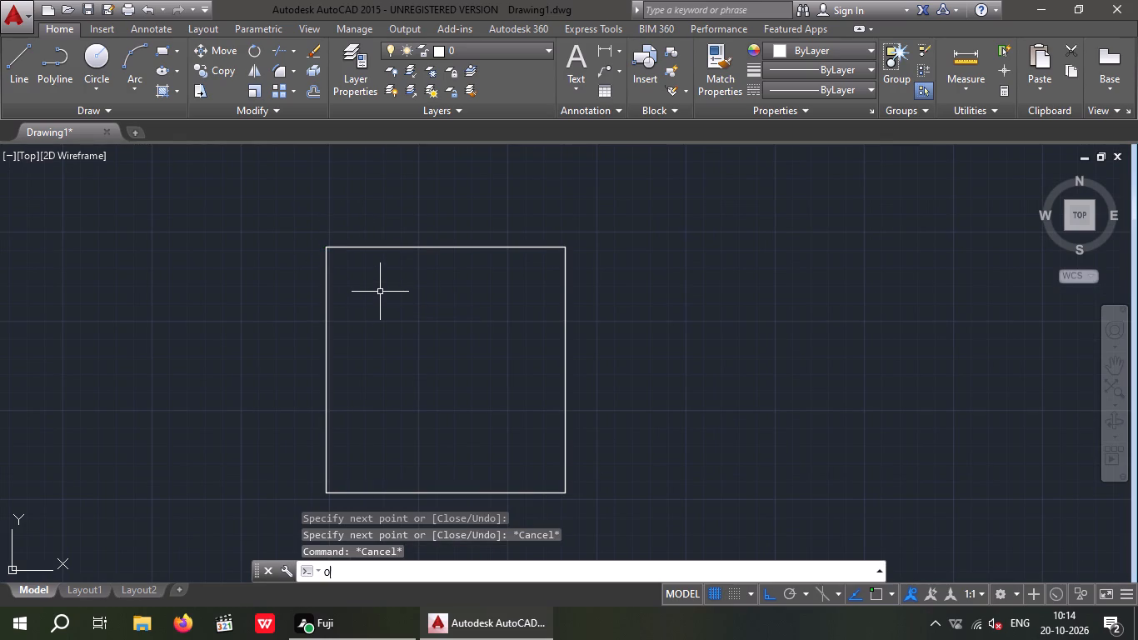
pyautogui.press('Return')
pyautogui.press('9')
pyautogui.hotkey('shift', '"')
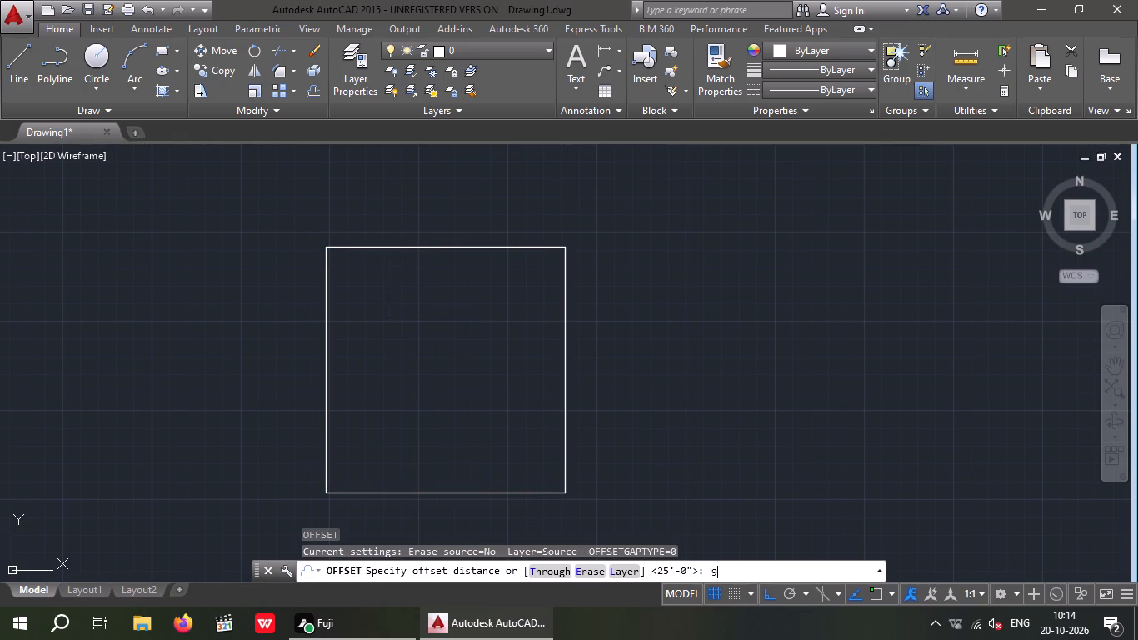
pyautogui.press('Return')
pyautogui.click(417, 247)
pyautogui.click(418, 217)
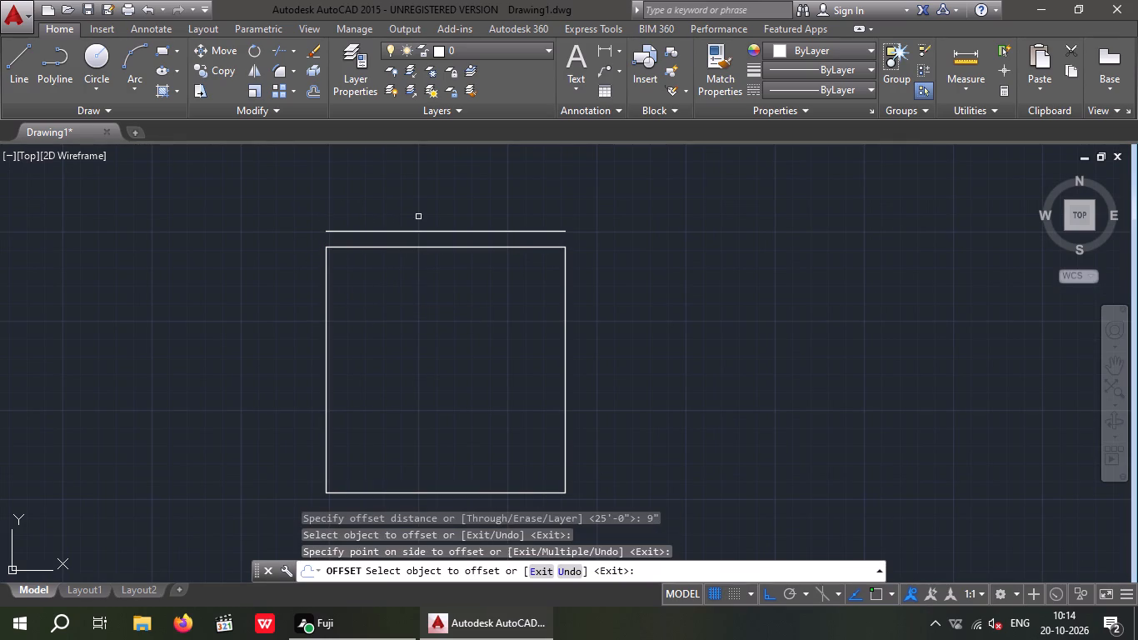
pyautogui.moveTo(327, 322); pyautogui.dragTo(318, 326)
pyautogui.click(282, 341)
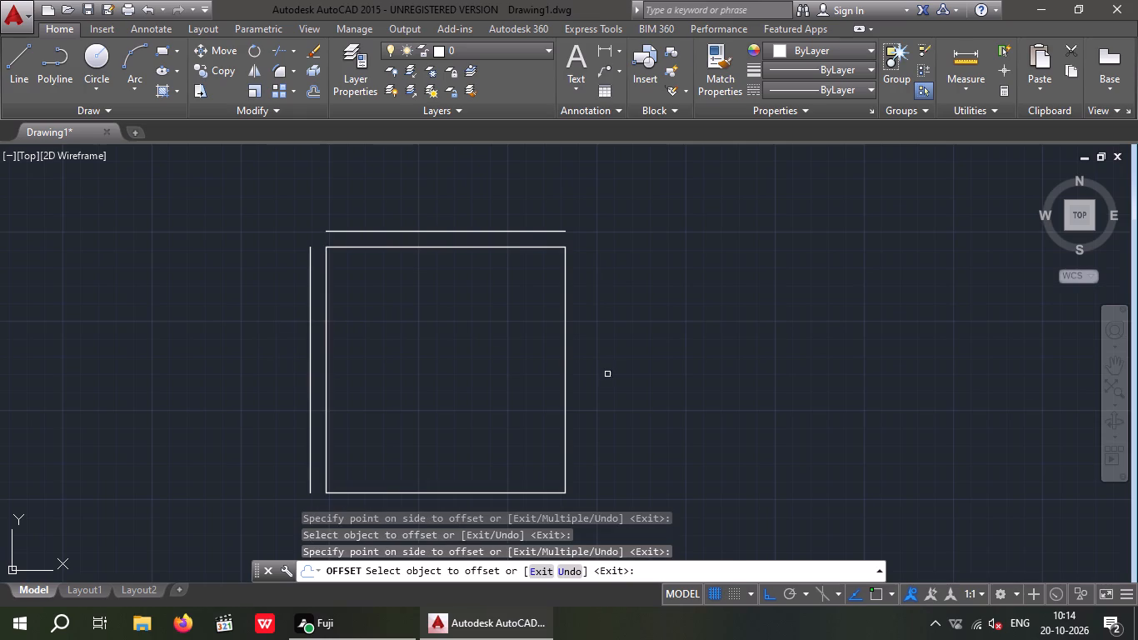
pyautogui.click(564, 365)
pyautogui.click(626, 356)
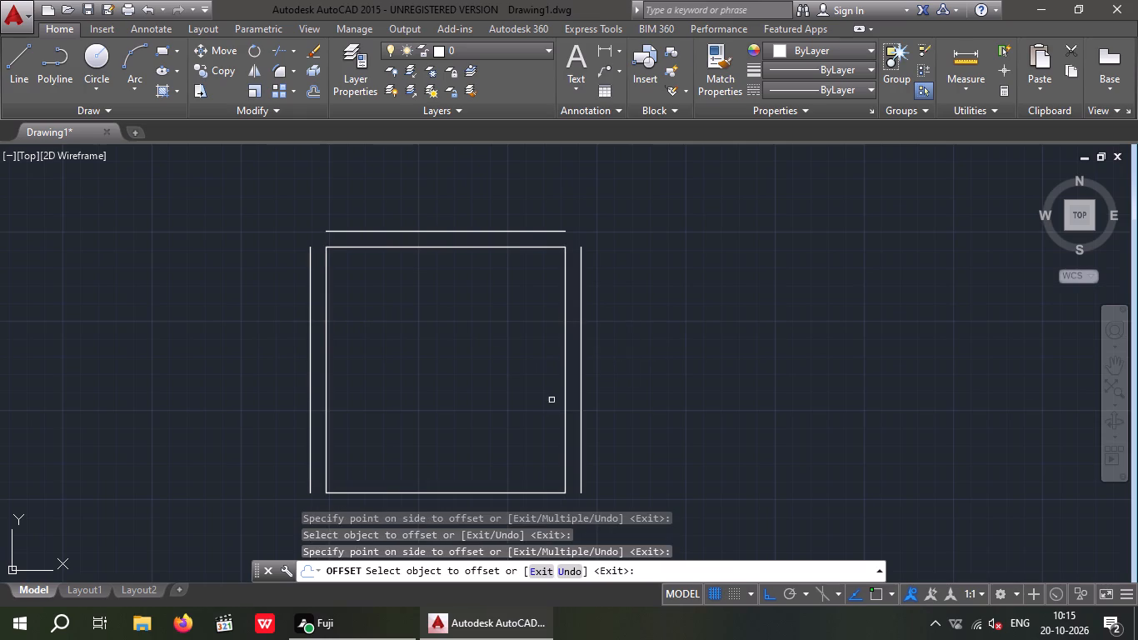
pyautogui.moveTo(539, 400); pyautogui.dragTo(530, 372, button='middle')
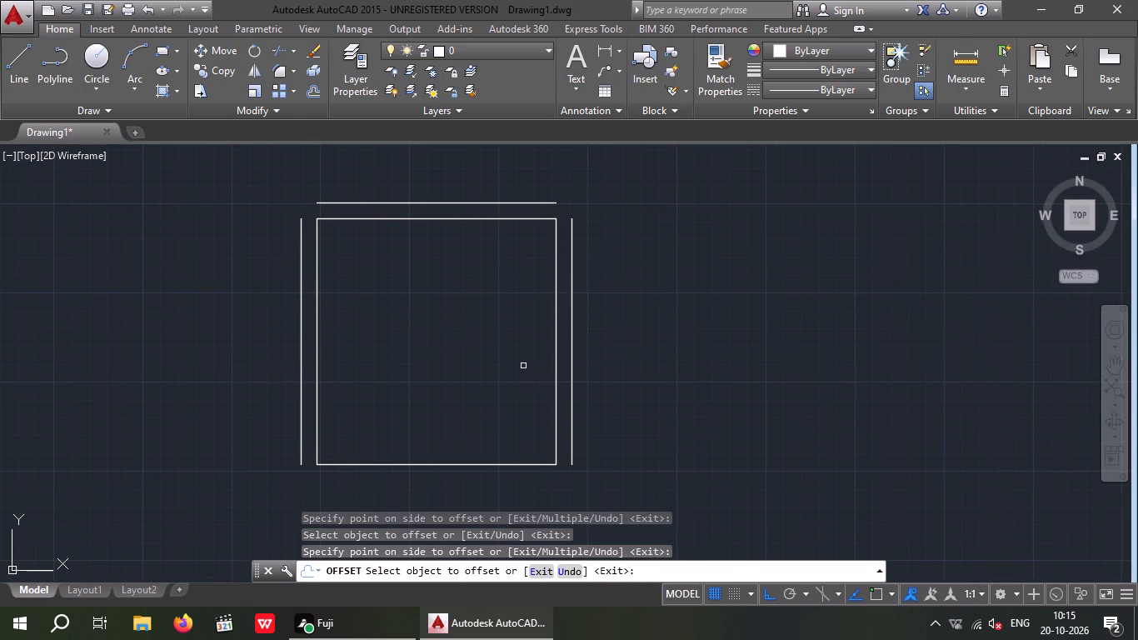
pyautogui.moveTo(460, 467); pyautogui.dragTo(461, 467)
pyautogui.moveTo(461, 467); pyautogui.dragTo(462, 479)
pyautogui.click(462, 492)
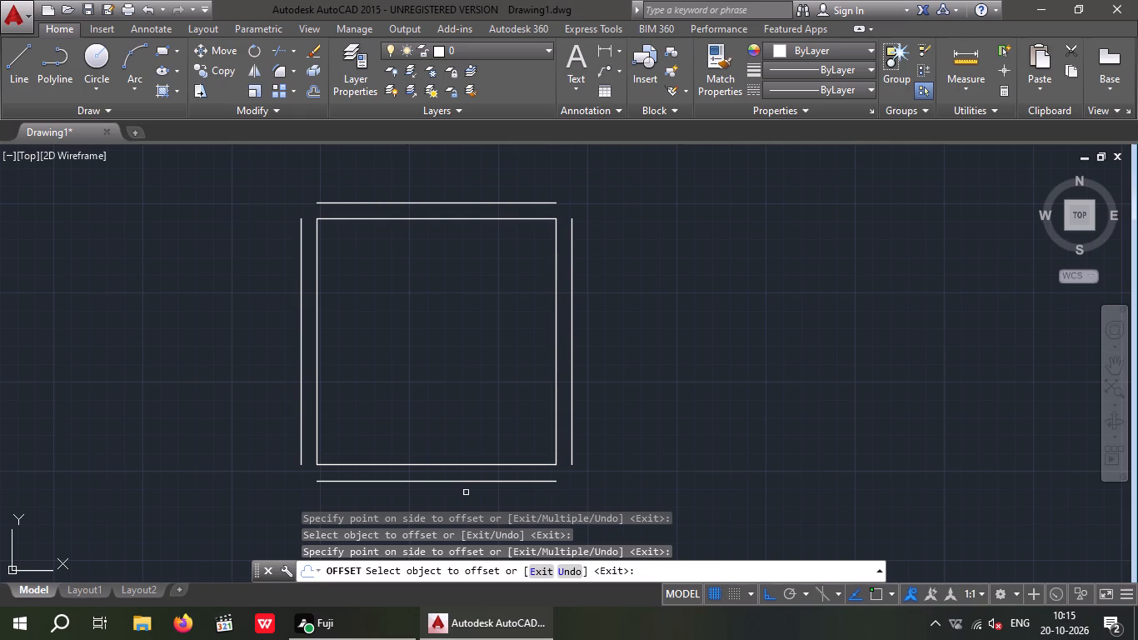
pyautogui.press('Escape')
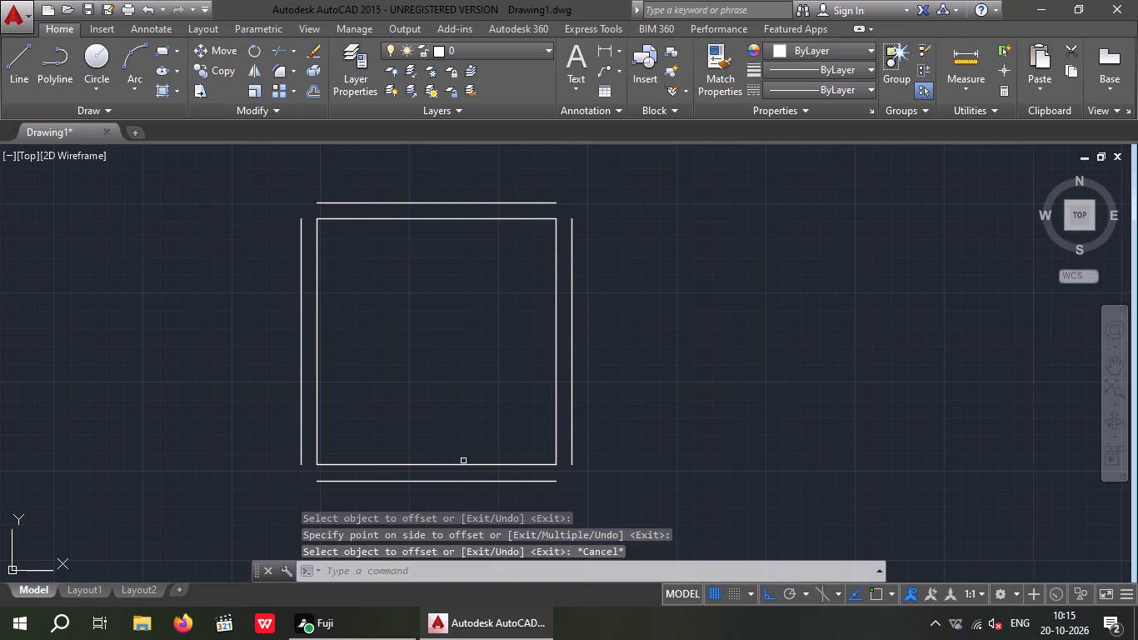
pyautogui.press('Escape')
# Offset the outer wall line above the rectangle upward by 4'11".
pyautogui.moveTo(446, 378); pyautogui.dragTo(433, 438, button='middle')
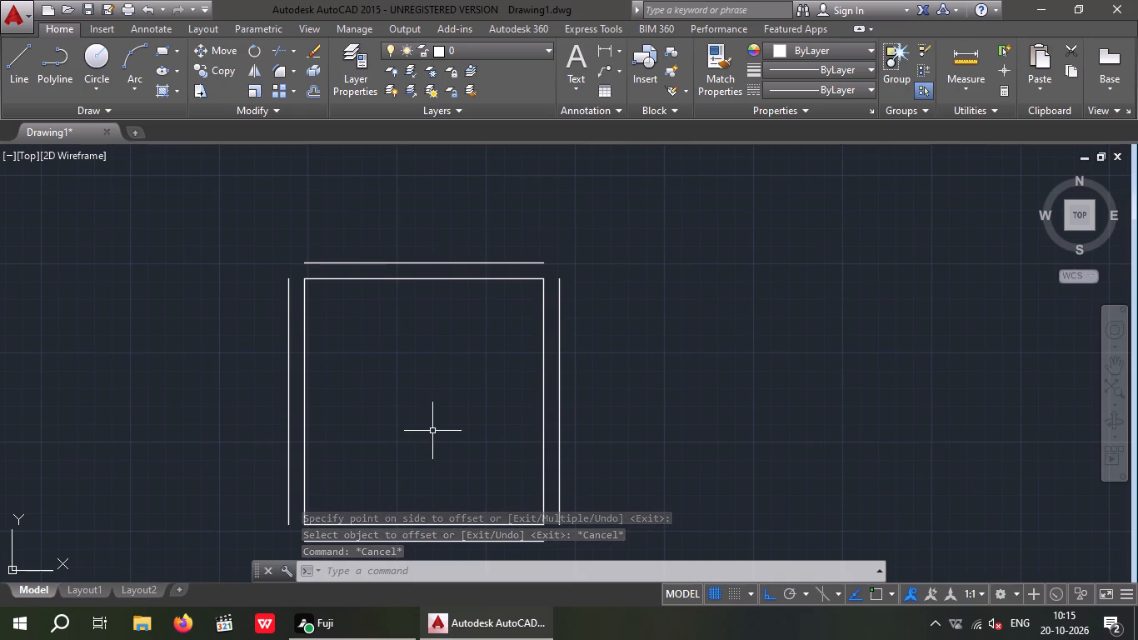
pyautogui.press('Escape')
pyautogui.press('o')
pyautogui.press('Return')
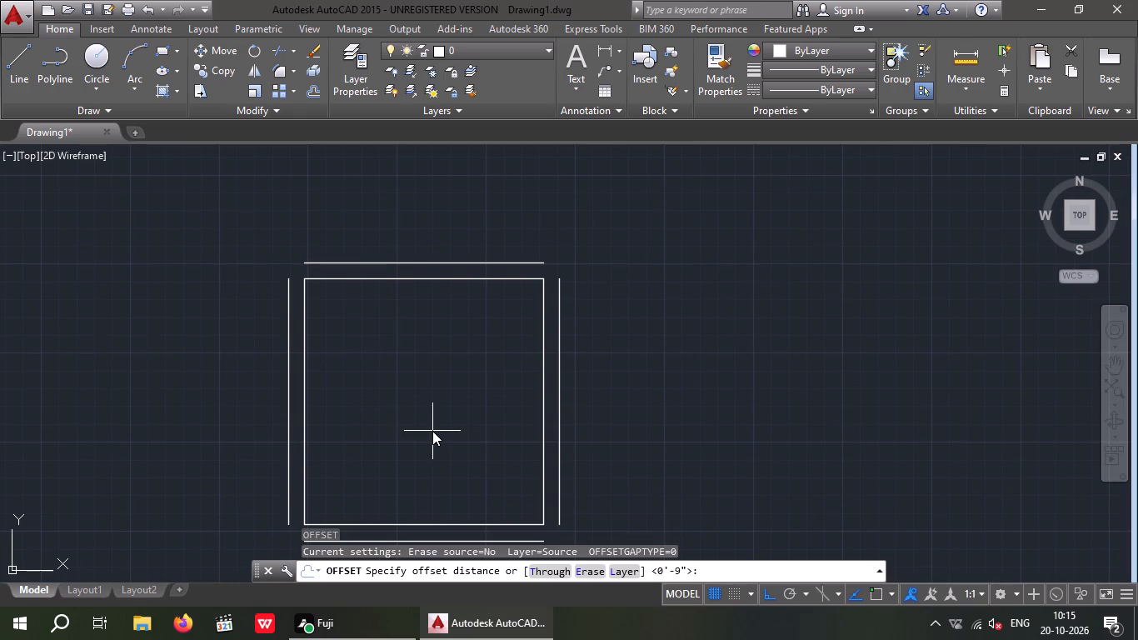
pyautogui.write('4\'11"')
pyautogui.press('Return')
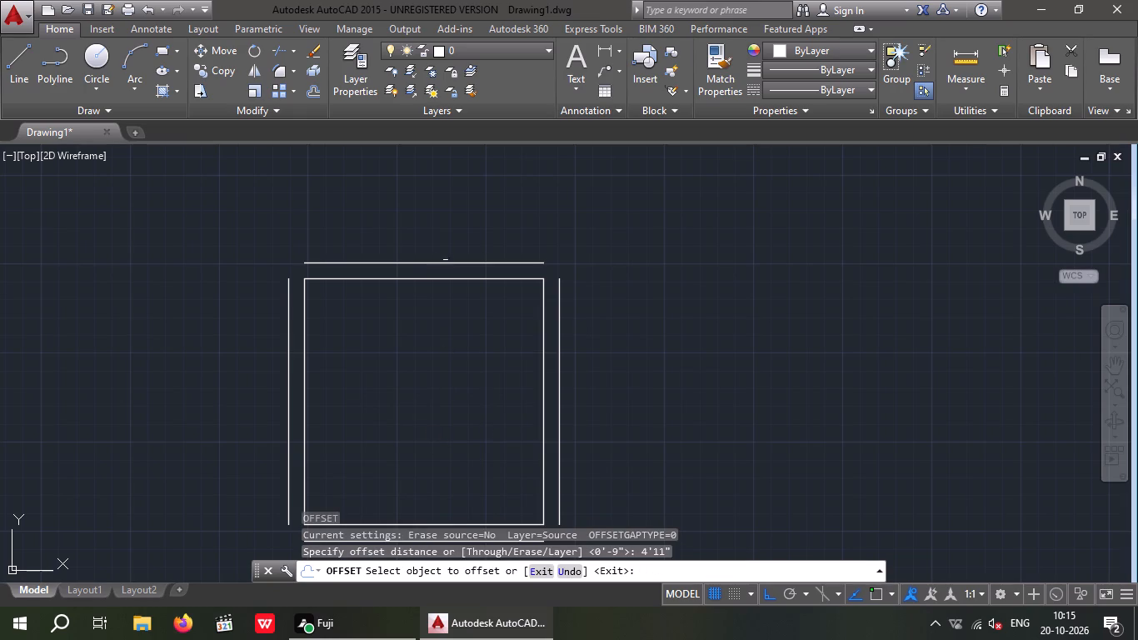
pyautogui.moveTo(448, 287); pyautogui.dragTo(448, 396, button='middle')
pyautogui.moveTo(444, 372); pyautogui.dragTo(459, 350)
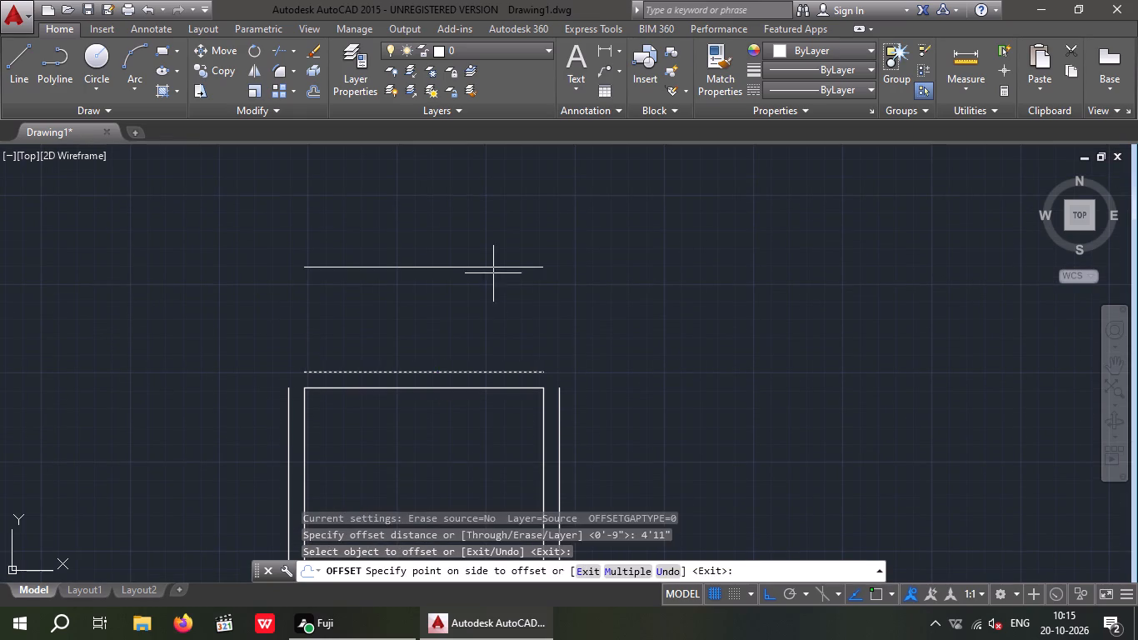
pyautogui.click(495, 268)
pyautogui.press('Escape')
pyautogui.press('Escape')
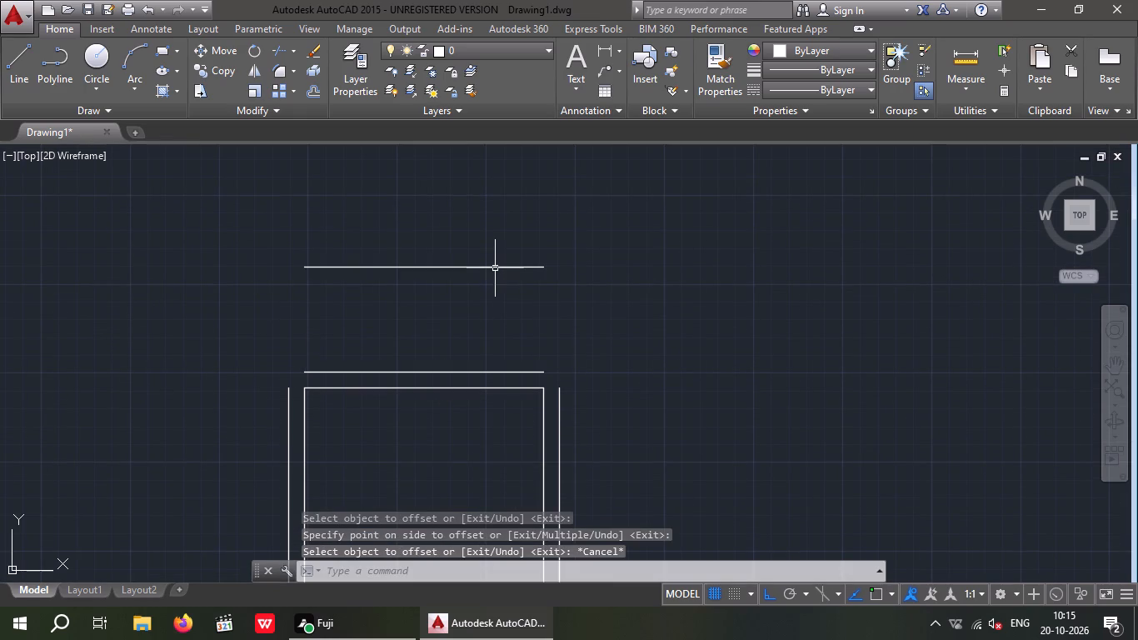
# Offset the topmost horizontal line upward by 9" to form the outer face of the upper space's wall.
pyautogui.press('o')
pyautogui.press('Return')
pyautogui.press('9')
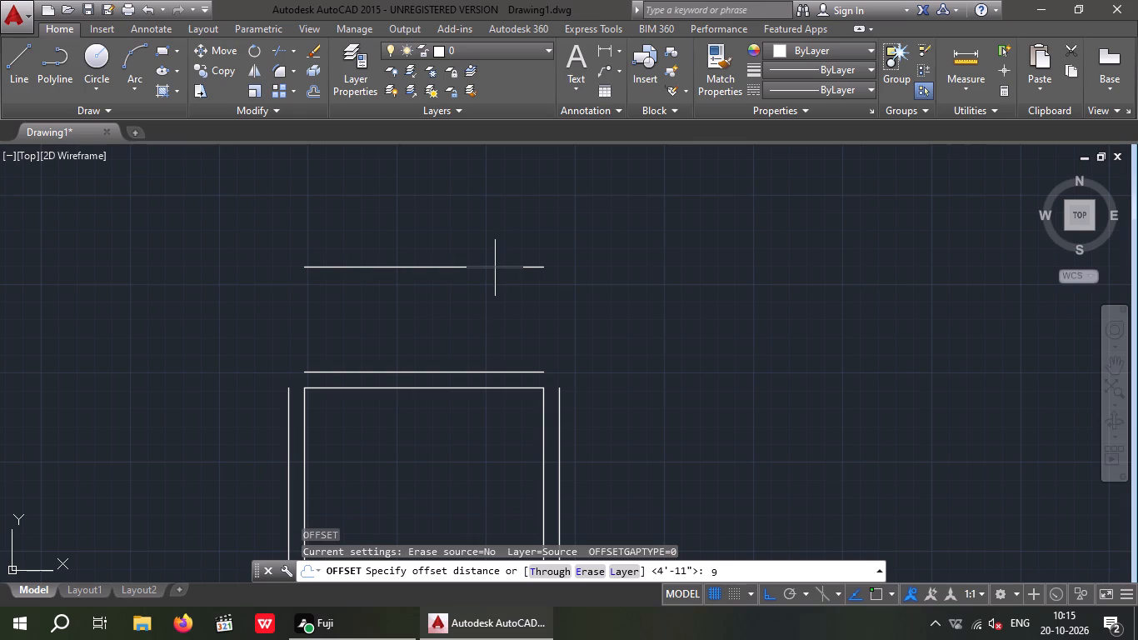
pyautogui.hotkey('shift', '"')
pyautogui.press('Return')
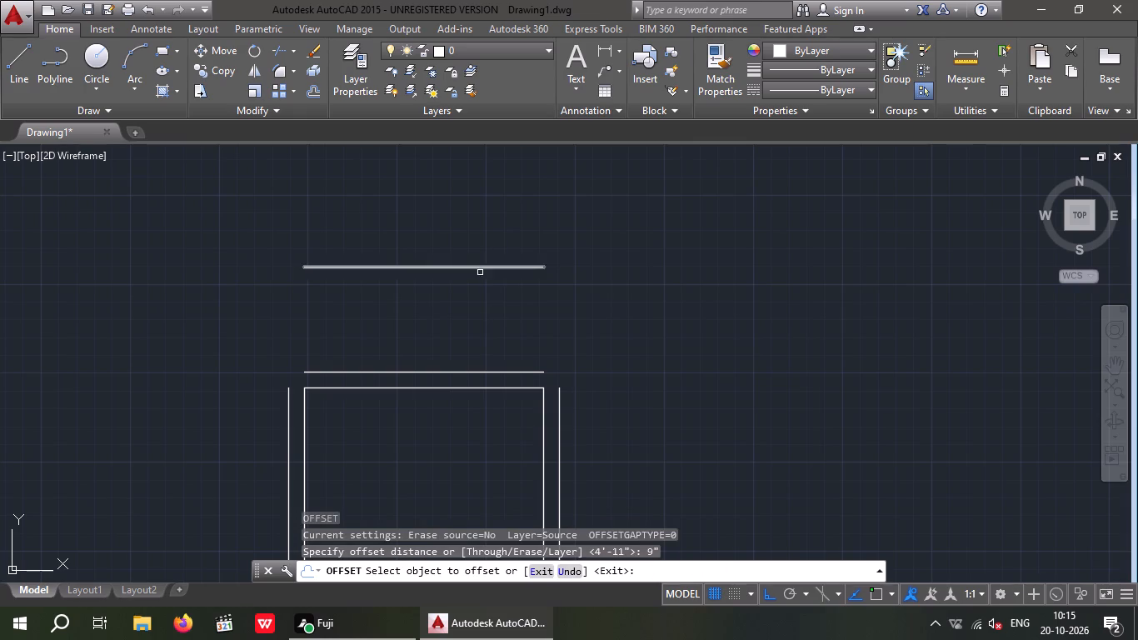
pyautogui.click(479, 268)
pyautogui.click(481, 242)
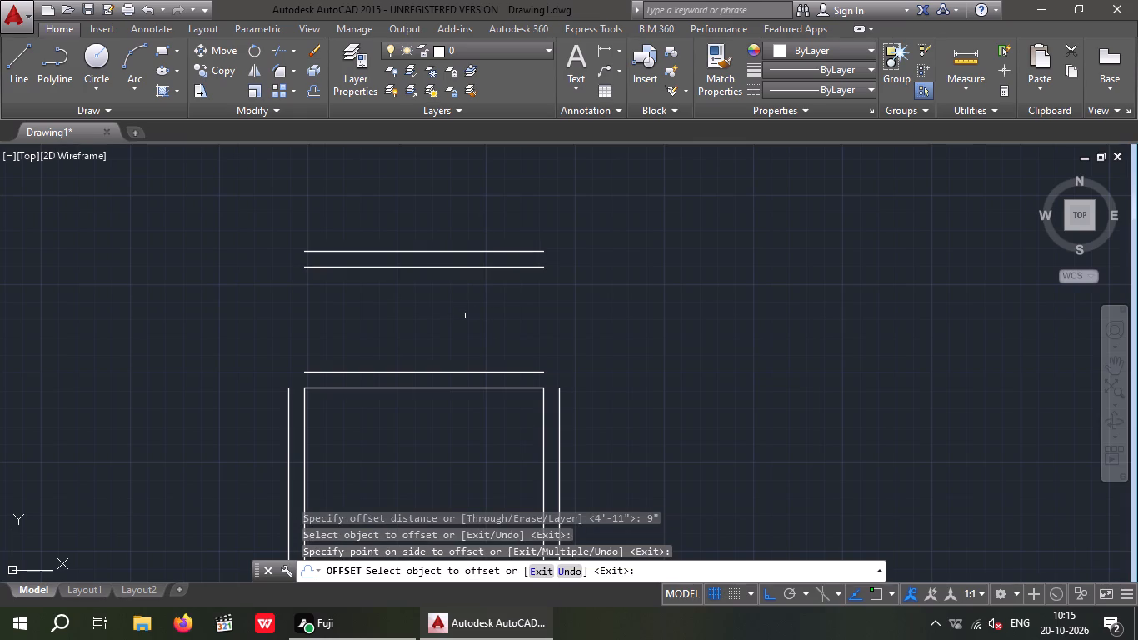
pyautogui.press('Escape')
pyautogui.press('Escape')
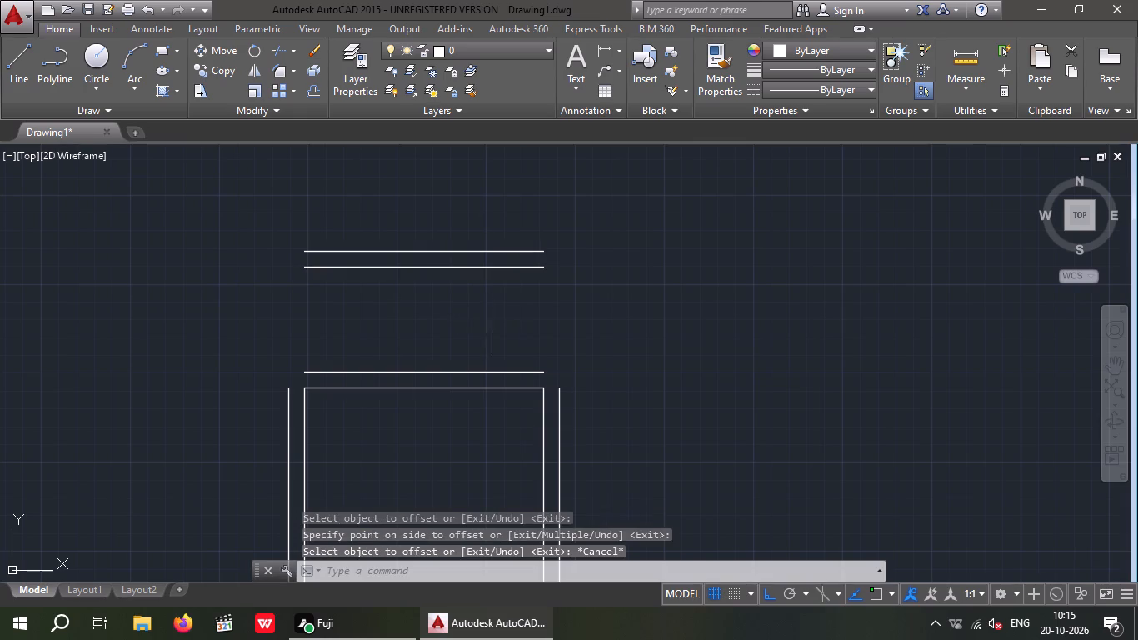
# Extend the room's right inner wall line up to the inner top wall line of the upper space.
pyautogui.write('EX')
pyautogui.press('space')
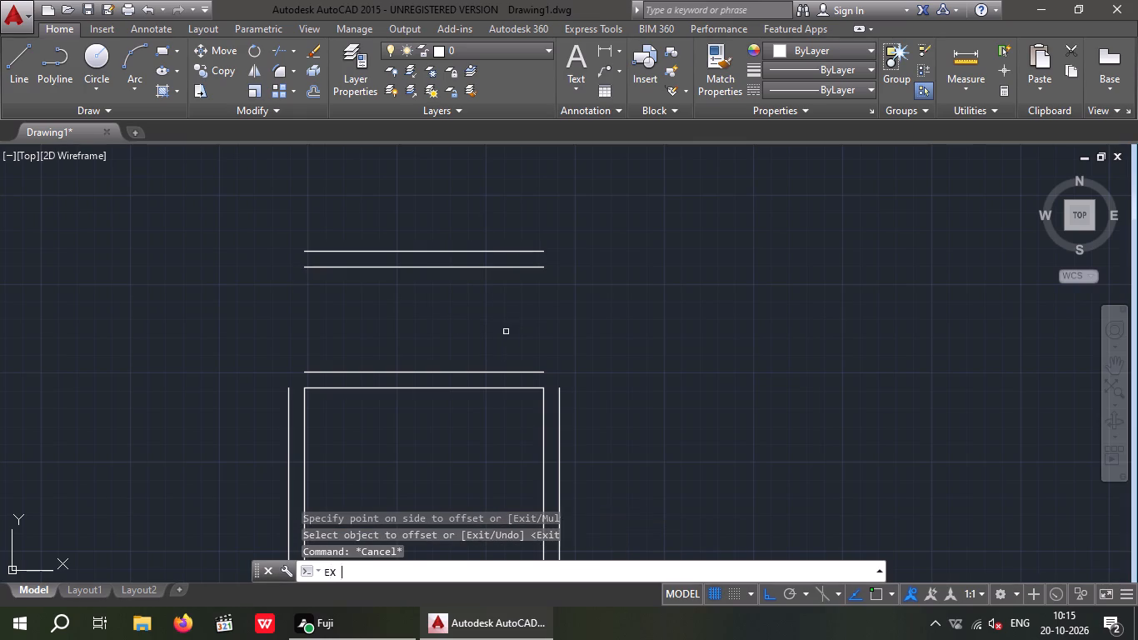
pyautogui.press('space')
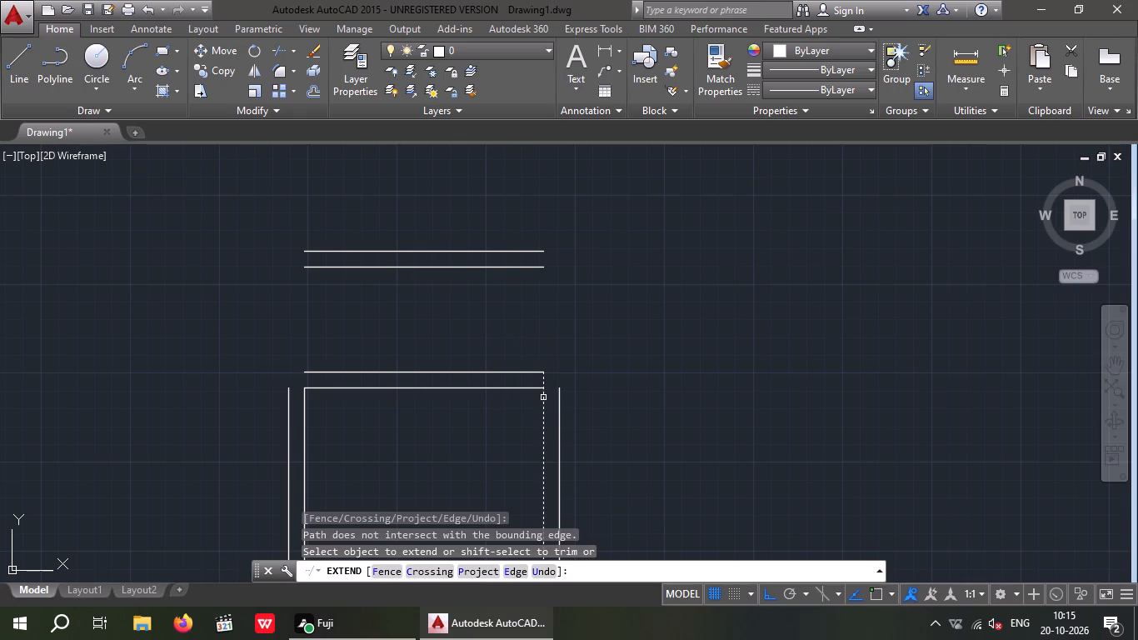
pyautogui.click(543, 397)
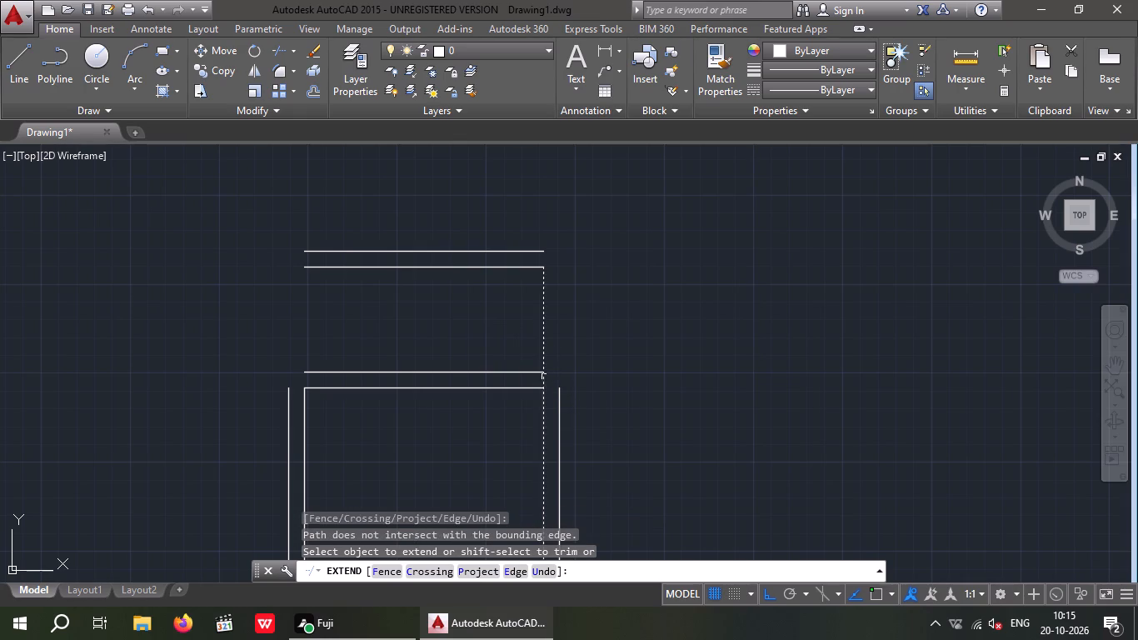
pyautogui.click(544, 377)
pyautogui.press('Escape')
pyautogui.press('Escape')
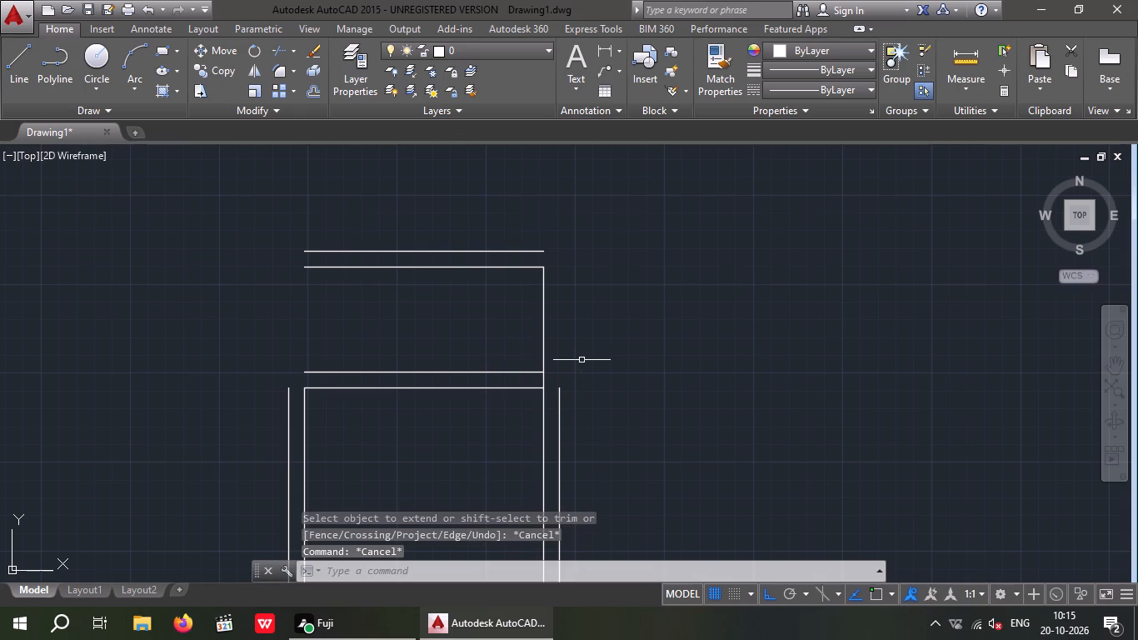
# Fillet the right outer wall line with the topmost line at zero radius to close the outer corner.
pyautogui.press('f')
pyautogui.press('Return')
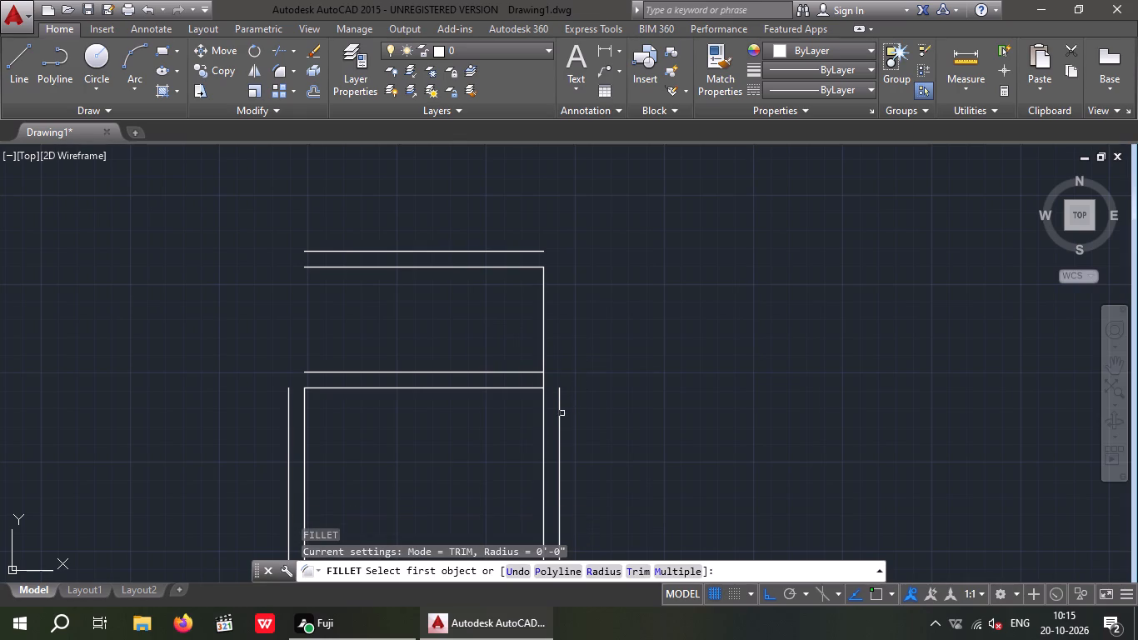
pyautogui.click(559, 402)
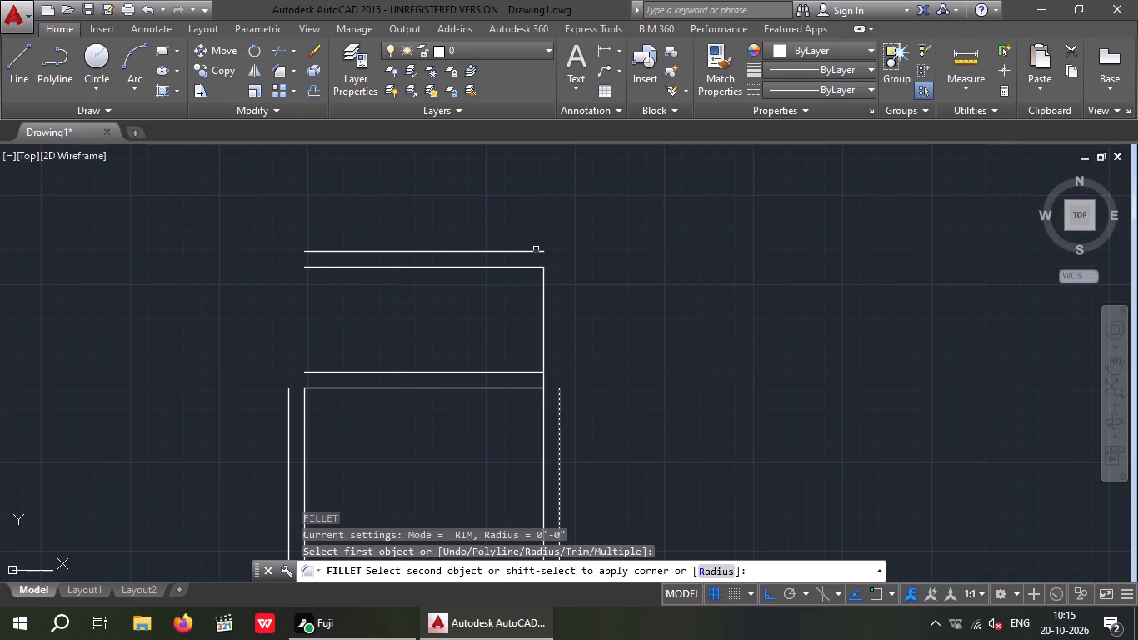
pyautogui.click(536, 250)
pyautogui.press('Escape')
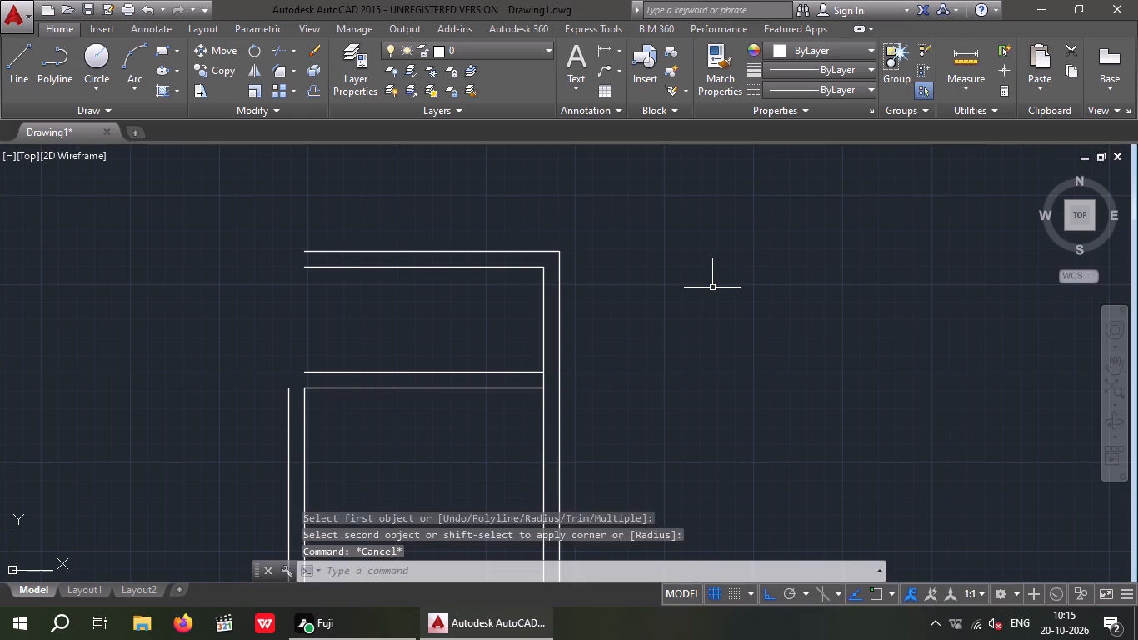
pyautogui.press('Escape')
pyautogui.press('Escape')
# Offset the right inner wall line 6'7" to the left to set the upper space's width.
pyautogui.press('o')
pyautogui.press('Return')
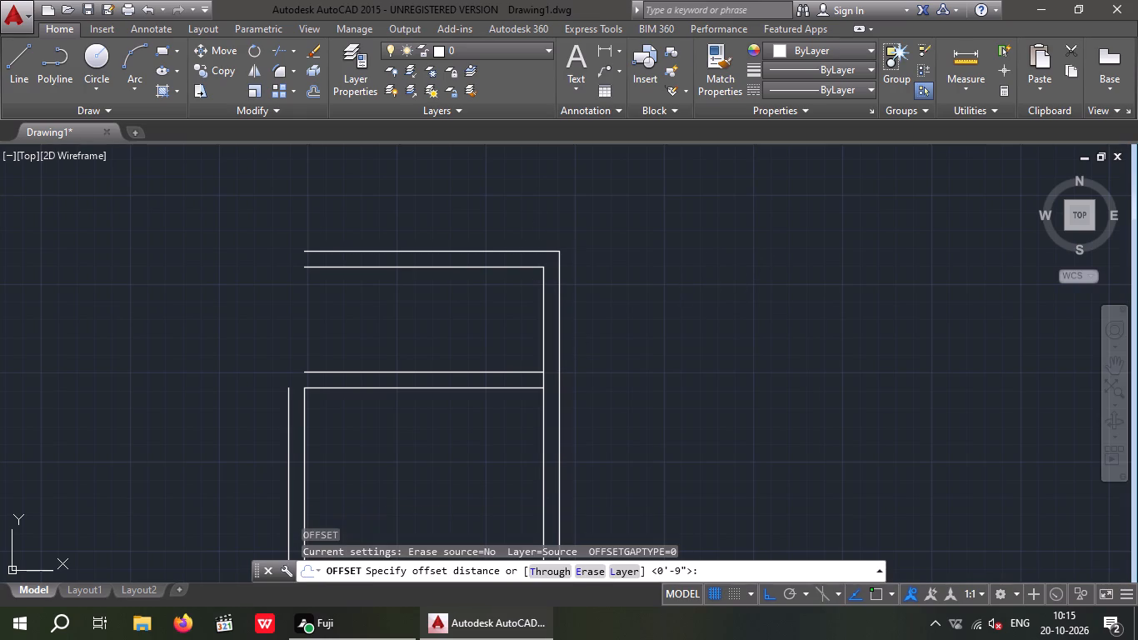
pyautogui.press('6')
pyautogui.press("'")
pyautogui.press('7')
pyautogui.hotkey('shift', '"')
pyautogui.press('Return')
pyautogui.moveTo(544, 311); pyautogui.dragTo(489, 338)
pyautogui.click(418, 359)
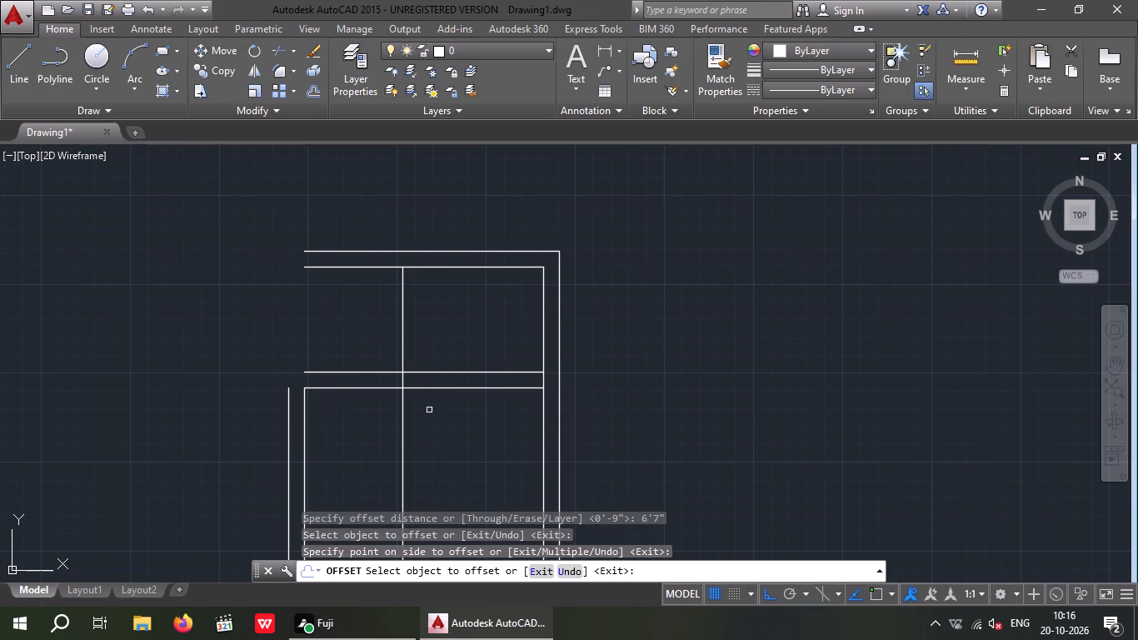
pyautogui.press('Escape')
pyautogui.press('Escape')
# Offset the new vertical line 9" to the left to form the upper space's left wall.
pyautogui.press('o')
pyautogui.press('Return')
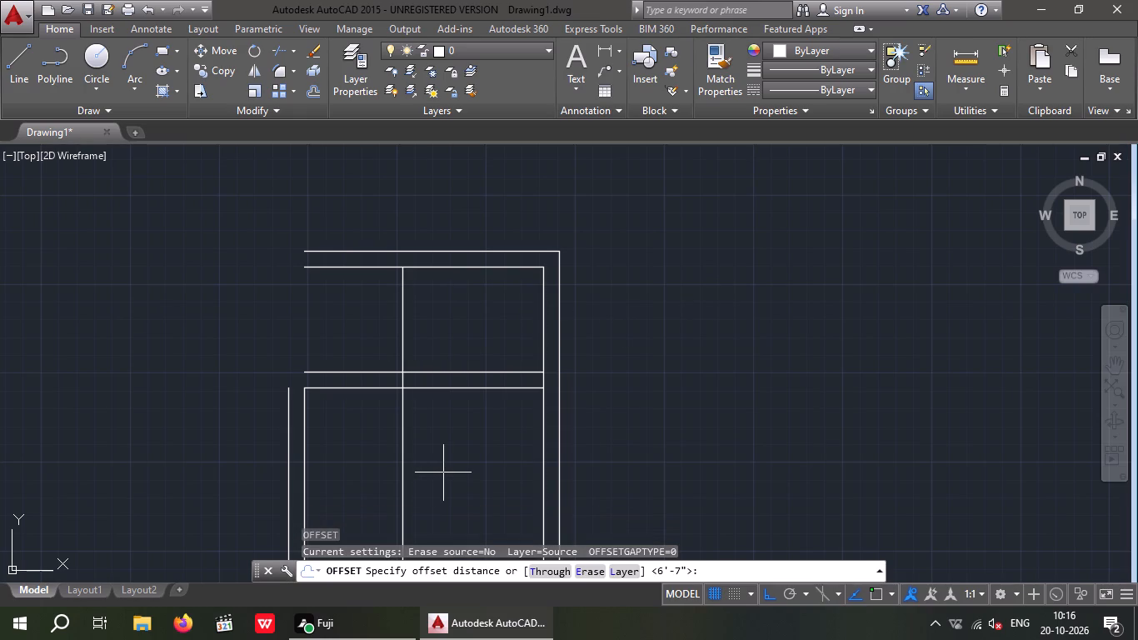
pyautogui.press('9')
pyautogui.hotkey('shift', '"')
pyautogui.press('Return')
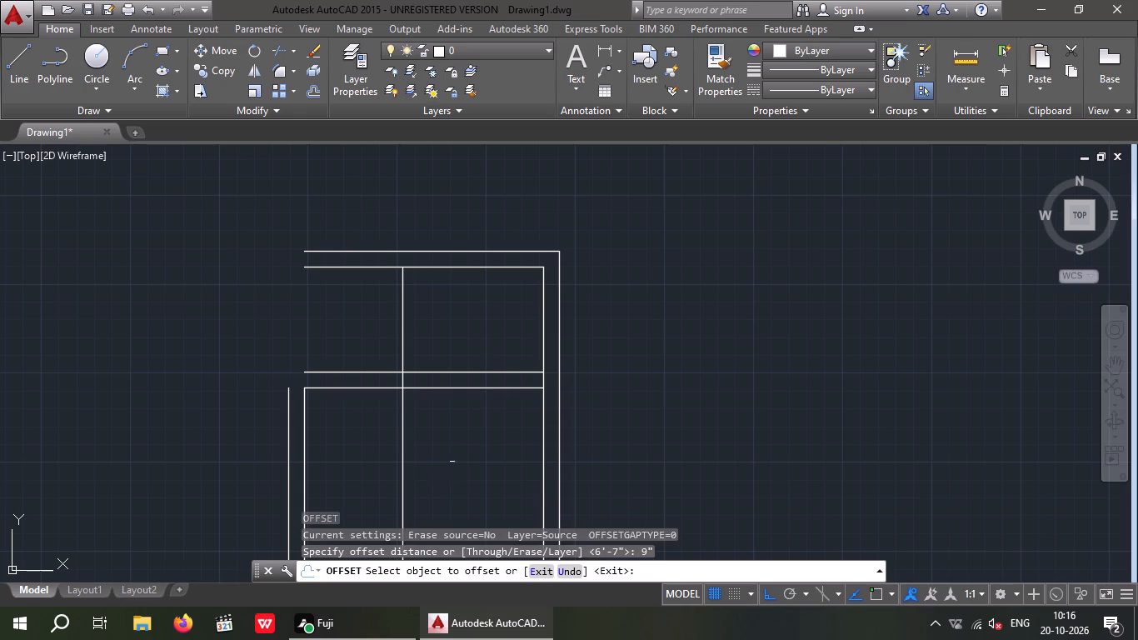
pyautogui.moveTo(403, 332); pyautogui.dragTo(387, 338)
pyautogui.click(377, 340)
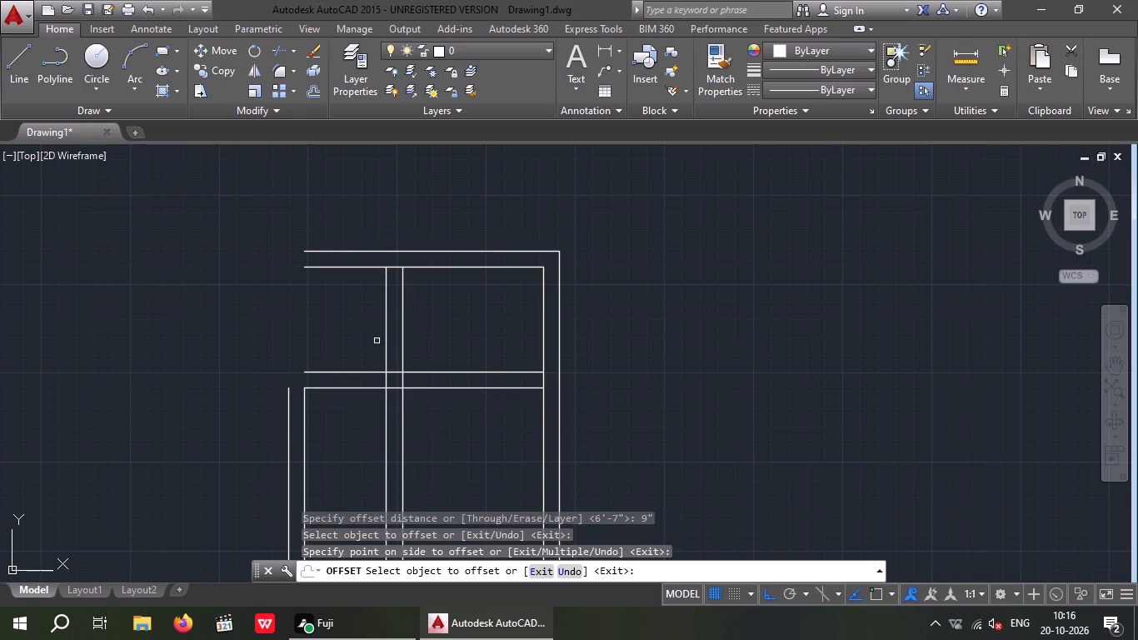
pyautogui.press('Escape')
pyautogui.press('Escape')
# Trim the two new vertical lines inside the main room and the inner top line left of the upper space's wall.
pyautogui.write('TR')
pyautogui.press('space')
pyautogui.press('space')
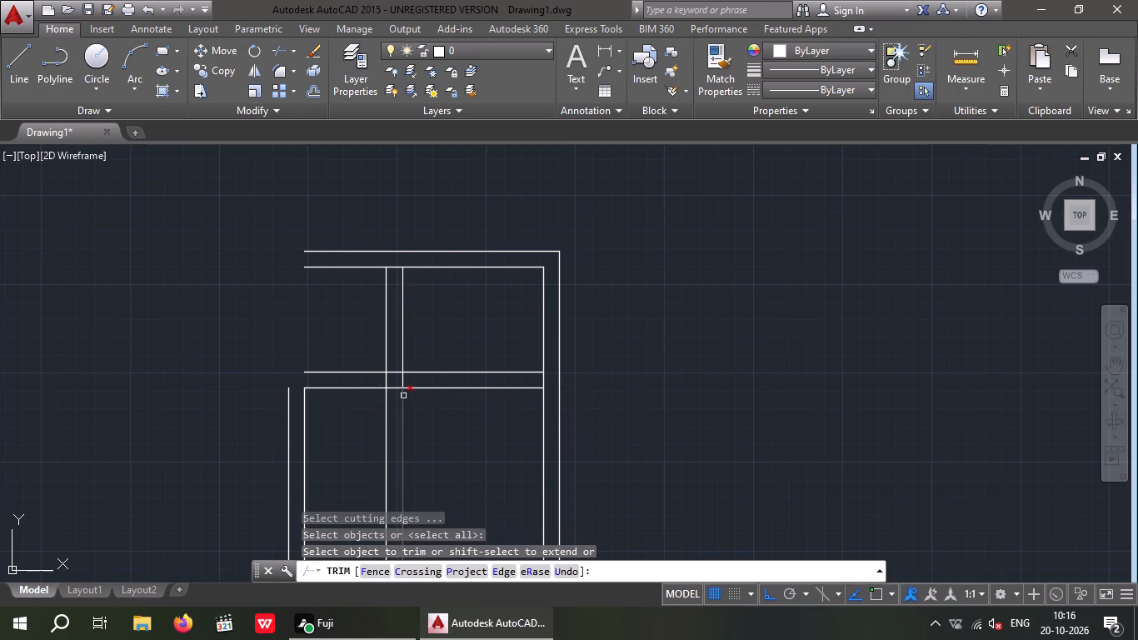
pyautogui.moveTo(418, 401); pyautogui.dragTo(402, 413)
pyautogui.click(367, 412)
pyautogui.scroll(-1, 373, 421)
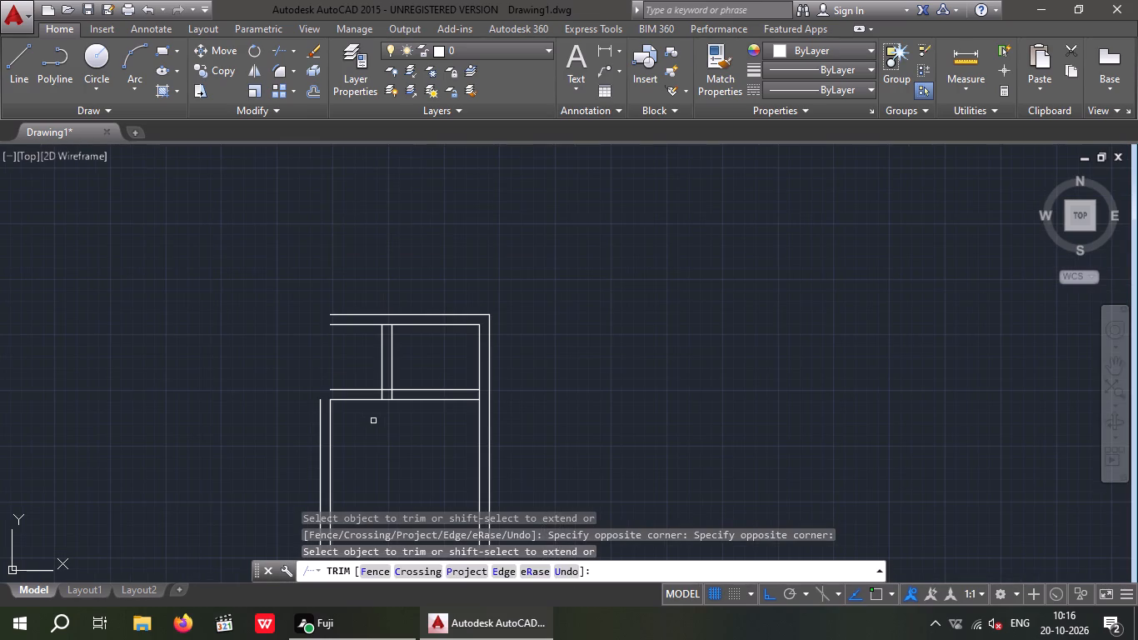
pyautogui.moveTo(363, 344); pyautogui.dragTo(362, 336)
pyautogui.click(355, 296)
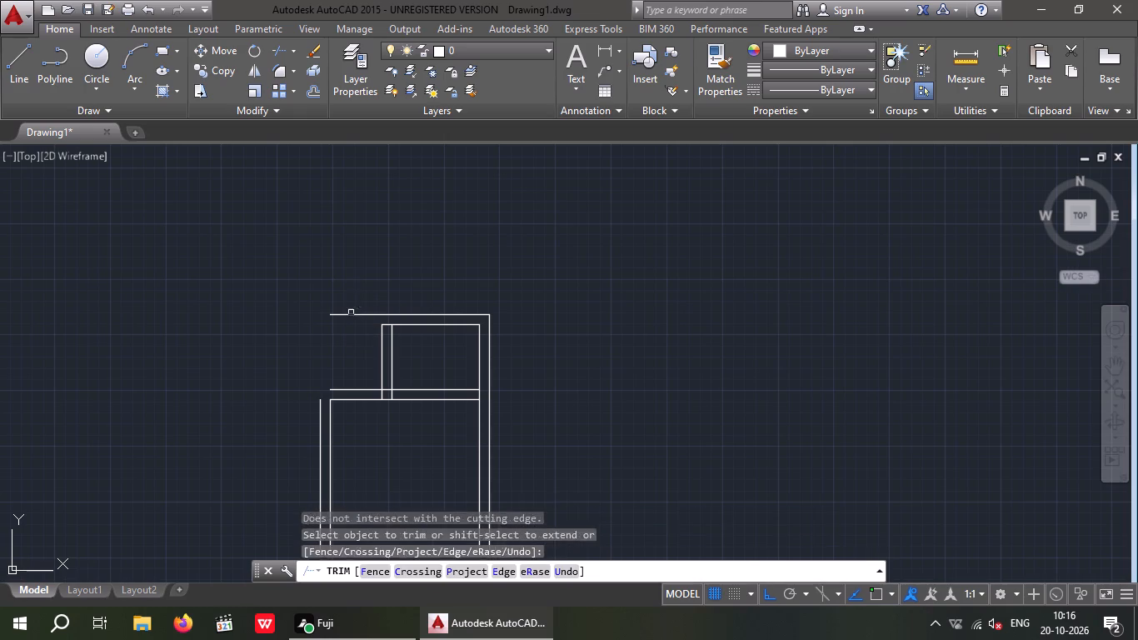
pyautogui.press('Escape')
pyautogui.press('Escape')
# Extend both vertical lines of the upper space's left wall up to the outer top line.
pyautogui.press('e')
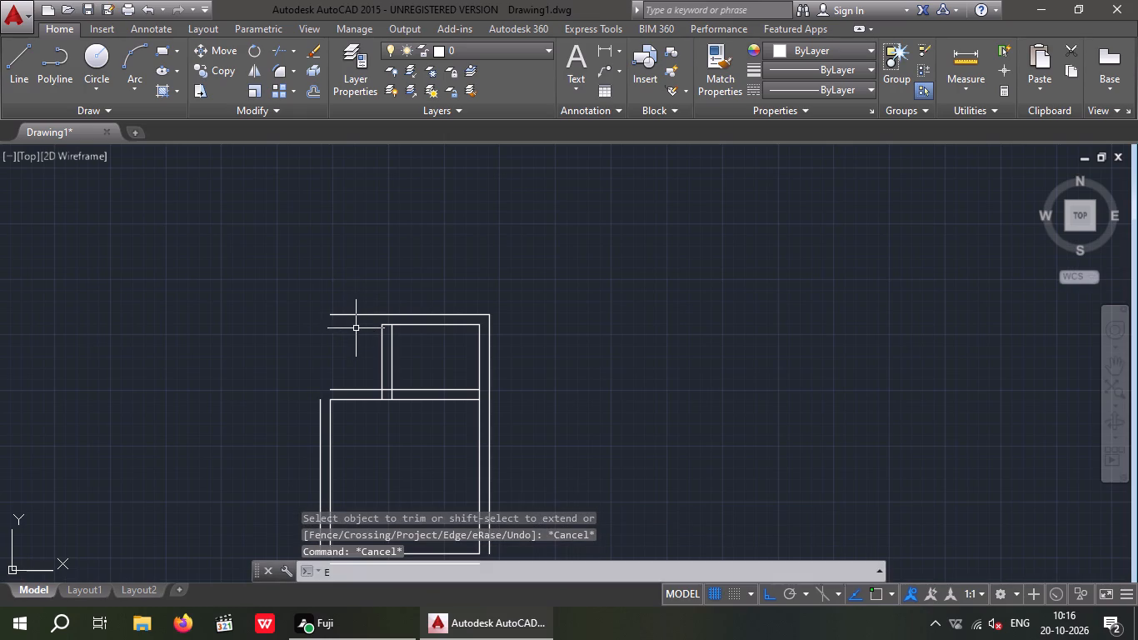
pyautogui.press('x')
pyautogui.press('space')
pyautogui.press('space')
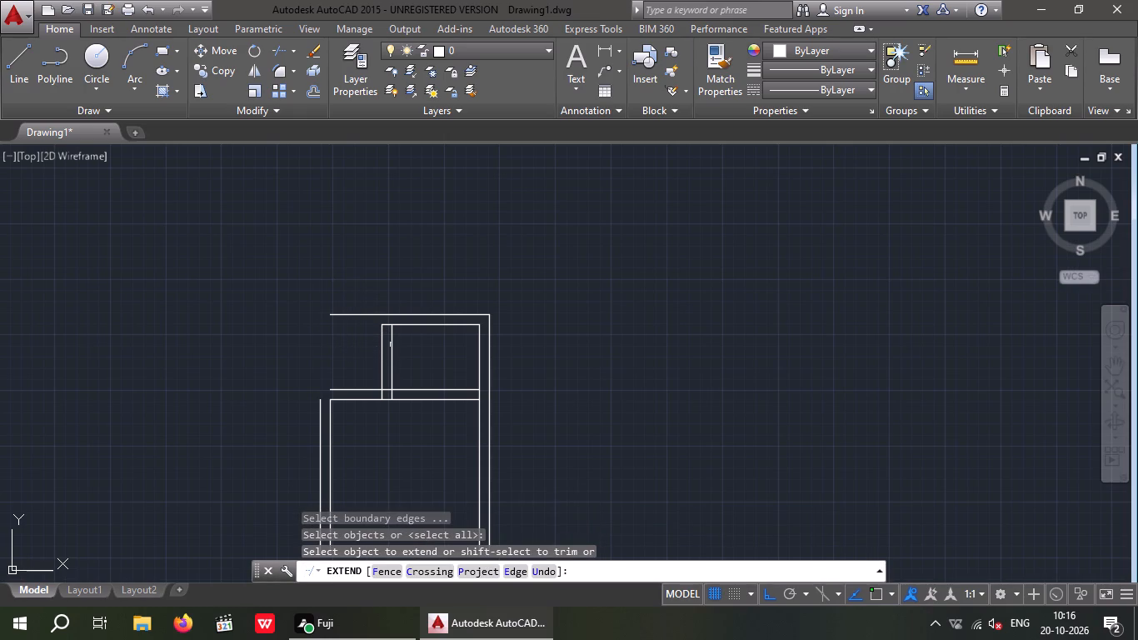
pyautogui.moveTo(417, 345); pyautogui.dragTo(404, 351)
pyautogui.click(377, 351)
pyautogui.press('Escape')
pyautogui.press('Escape')
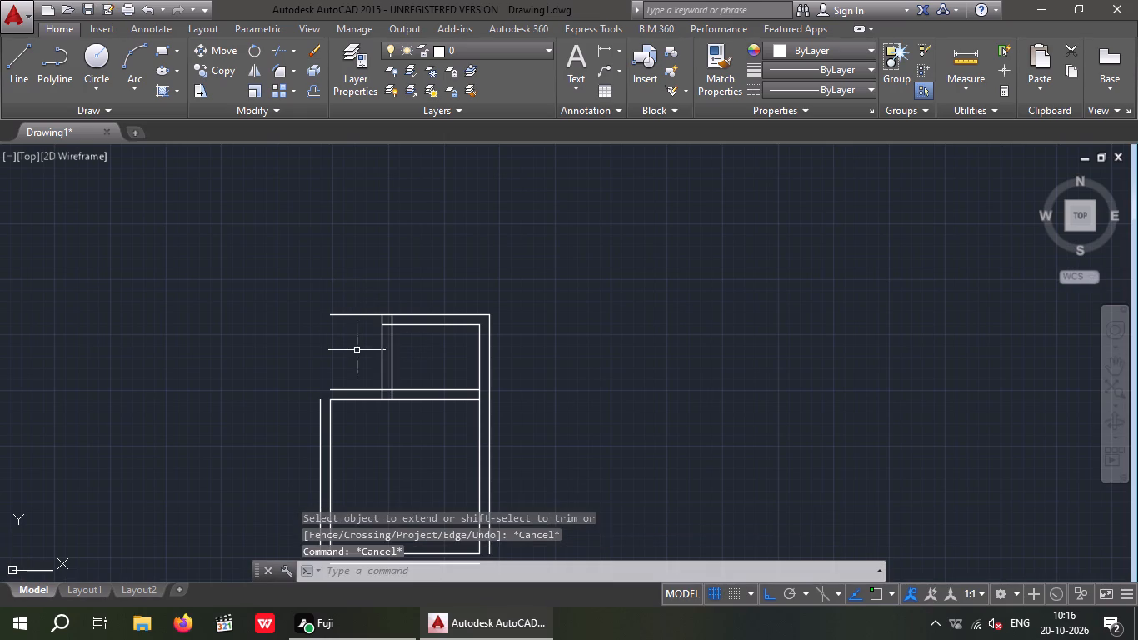
# Trim the part of the outer top line that overhangs left of the upper space's left wall.
pyautogui.press('t')
pyautogui.press('r')
pyautogui.press('space')
pyautogui.press('space')
pyautogui.click(352, 342)
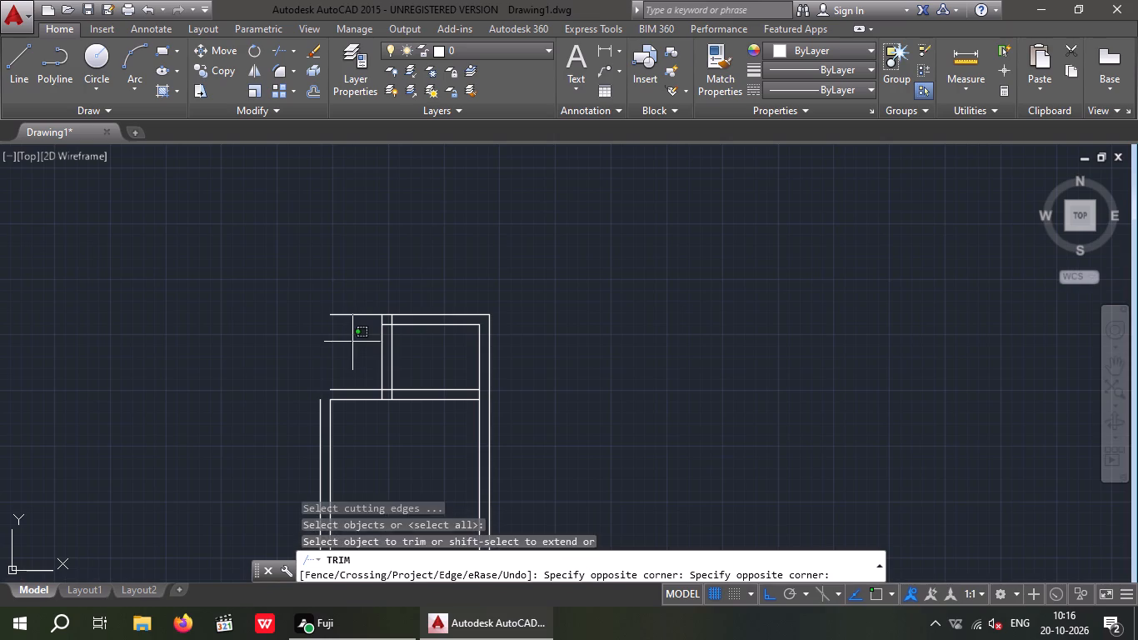
pyautogui.click(345, 301)
pyautogui.press('Escape')
pyautogui.press('Escape')
# Fillet the main room's left outer wall line with its upper outer wall line at zero radius to close the corner.
pyautogui.press('f')
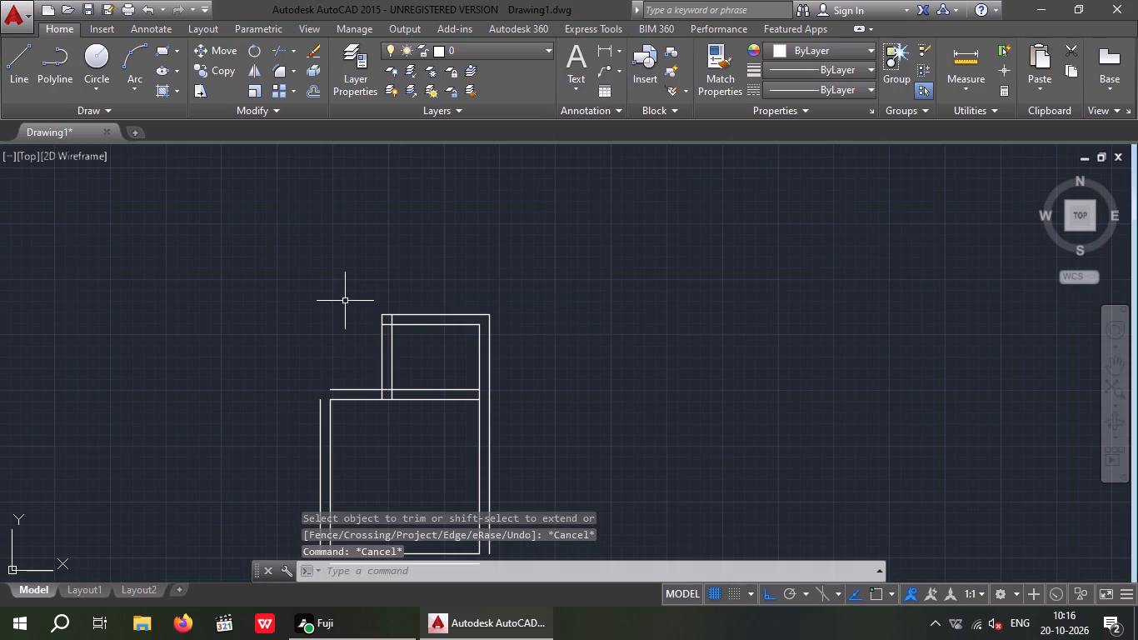
pyautogui.press('Return')
pyautogui.click(319, 407)
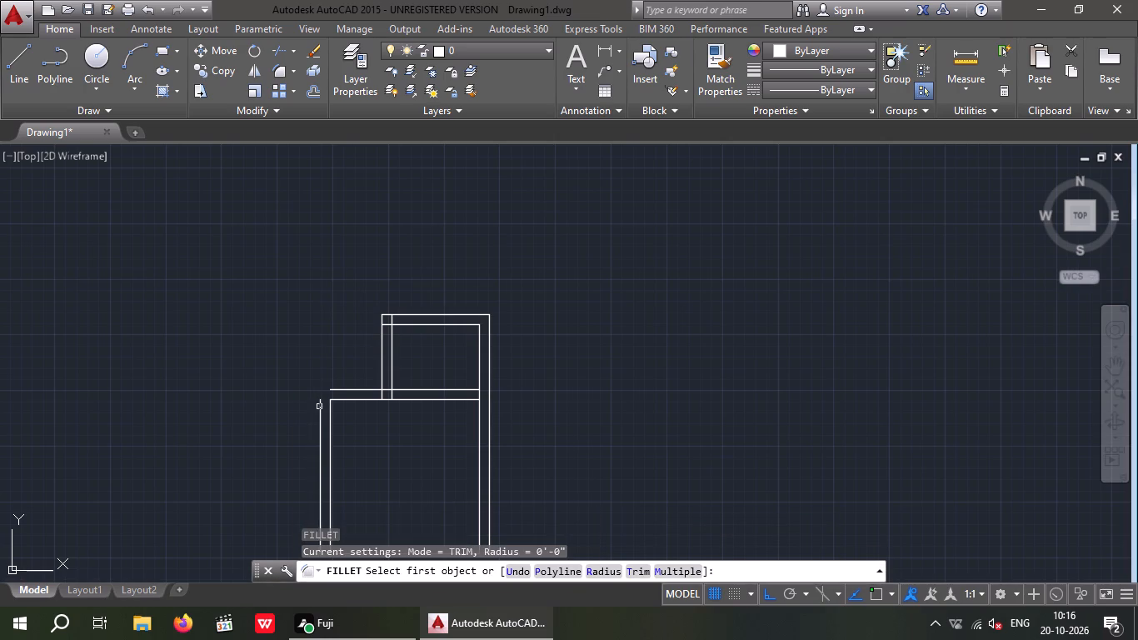
pyautogui.click(336, 391)
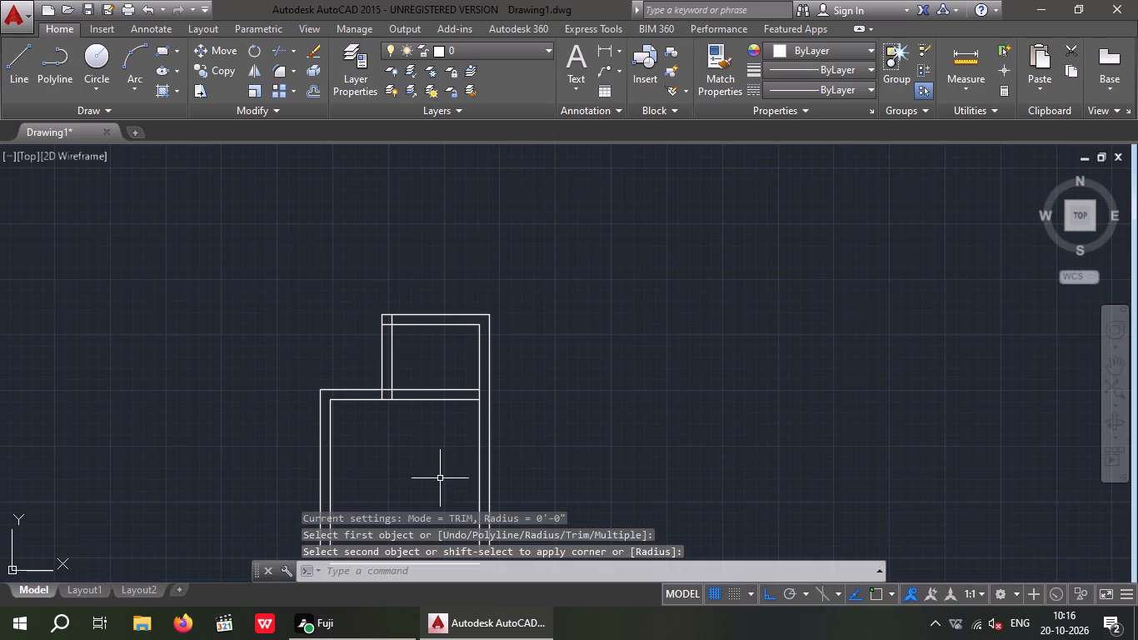
pyautogui.press('Escape')
pyautogui.press('Escape')
# Offset the main room's right outer wall line outward to the right by 13'11/2".
pyautogui.moveTo(430, 470); pyautogui.dragTo(304, 476, button='middle')
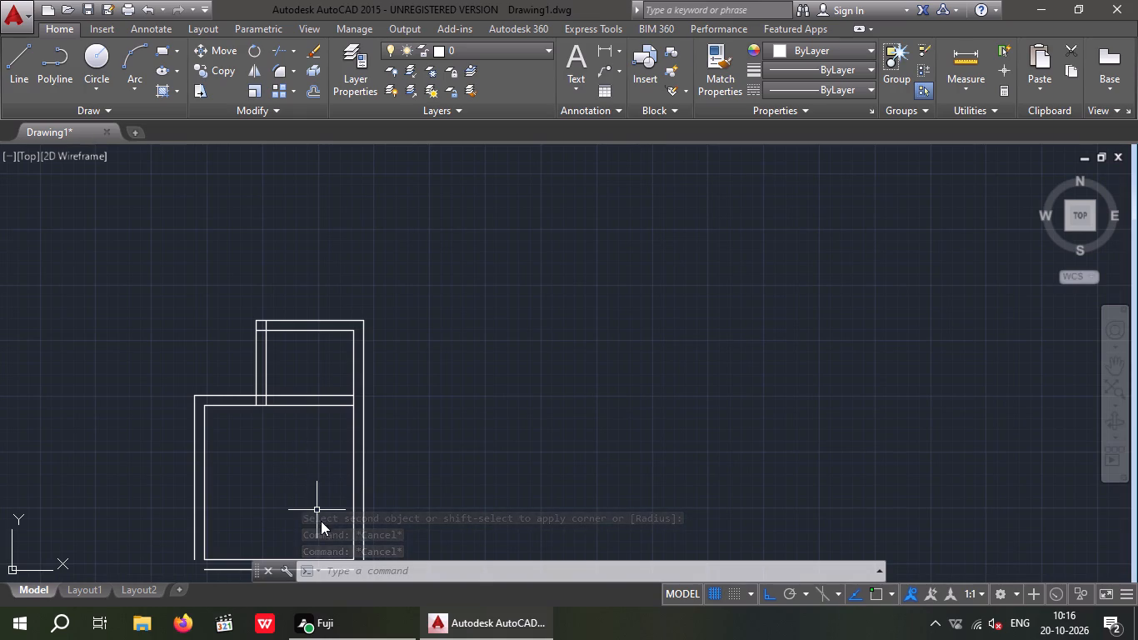
pyautogui.press('Escape')
pyautogui.press('Escape')
pyautogui.press('Escape')
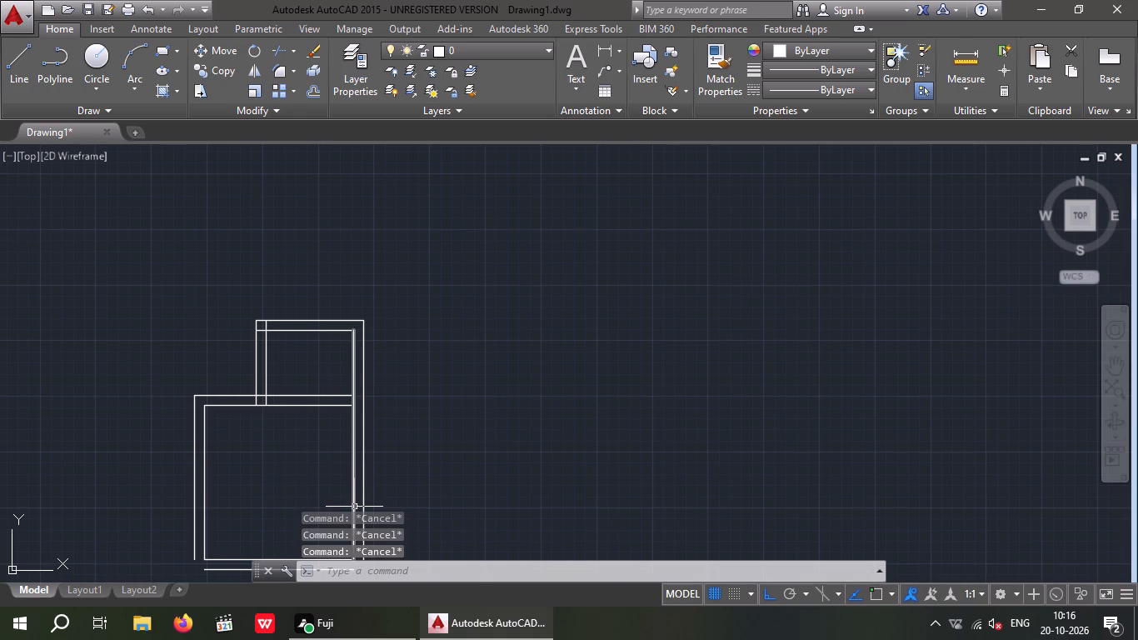
pyautogui.moveTo(354, 507); pyautogui.dragTo(367, 517, button='middle')
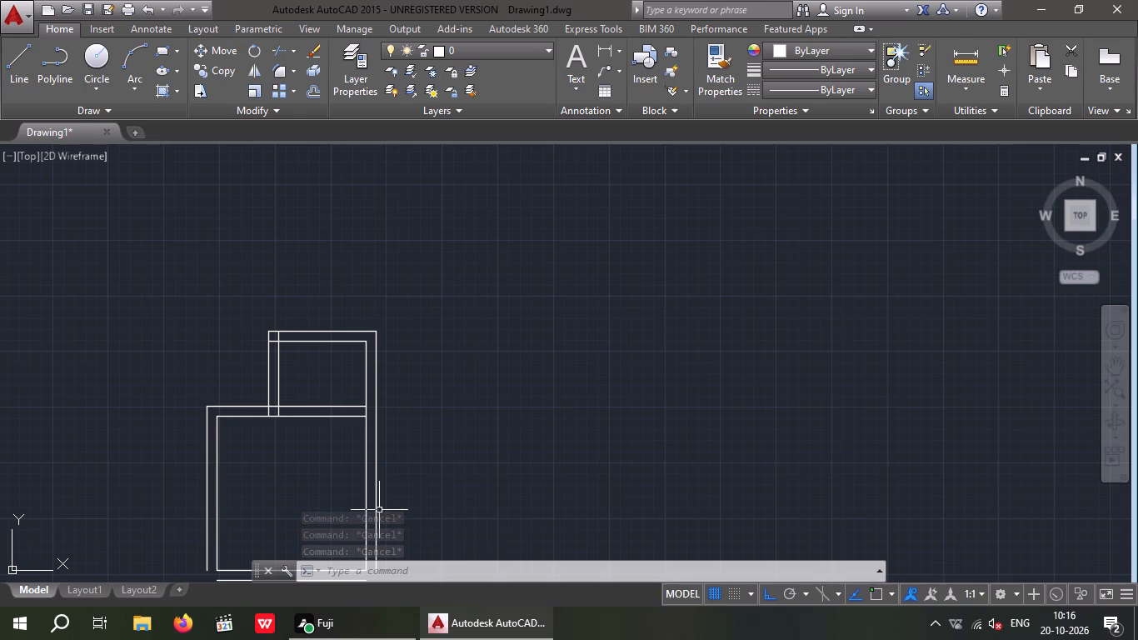
pyautogui.press('o')
pyautogui.press('Return')
pyautogui.write("13'")
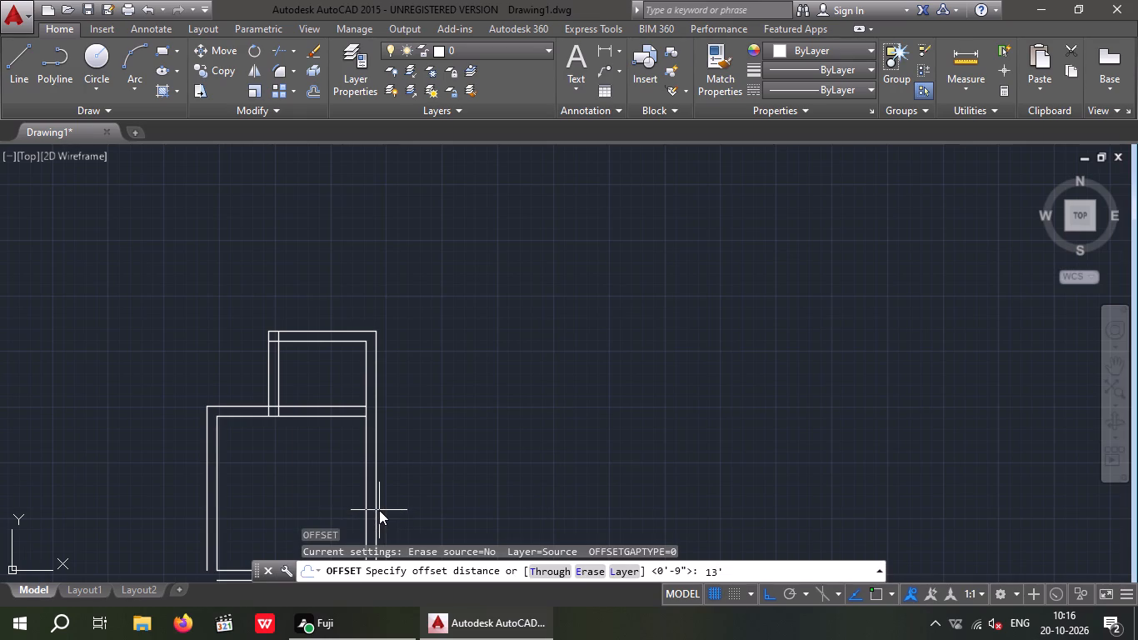
pyautogui.write('11/')
pyautogui.press('2')
pyautogui.hotkey('shift', '"')
pyautogui.press('Return')
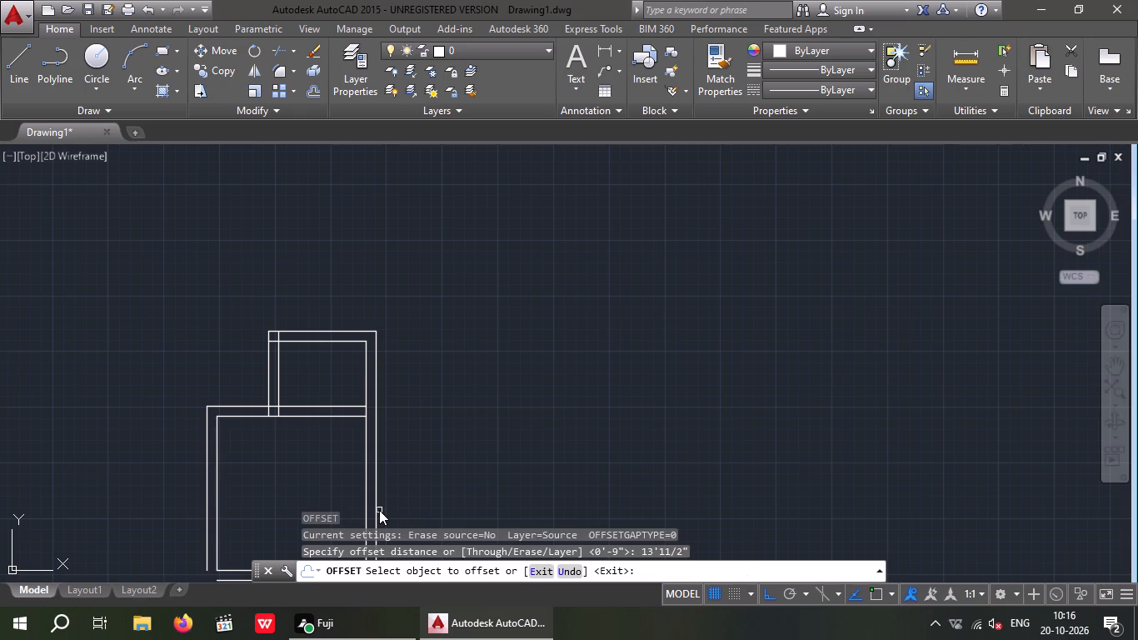
pyautogui.moveTo(377, 486); pyautogui.dragTo(395, 485)
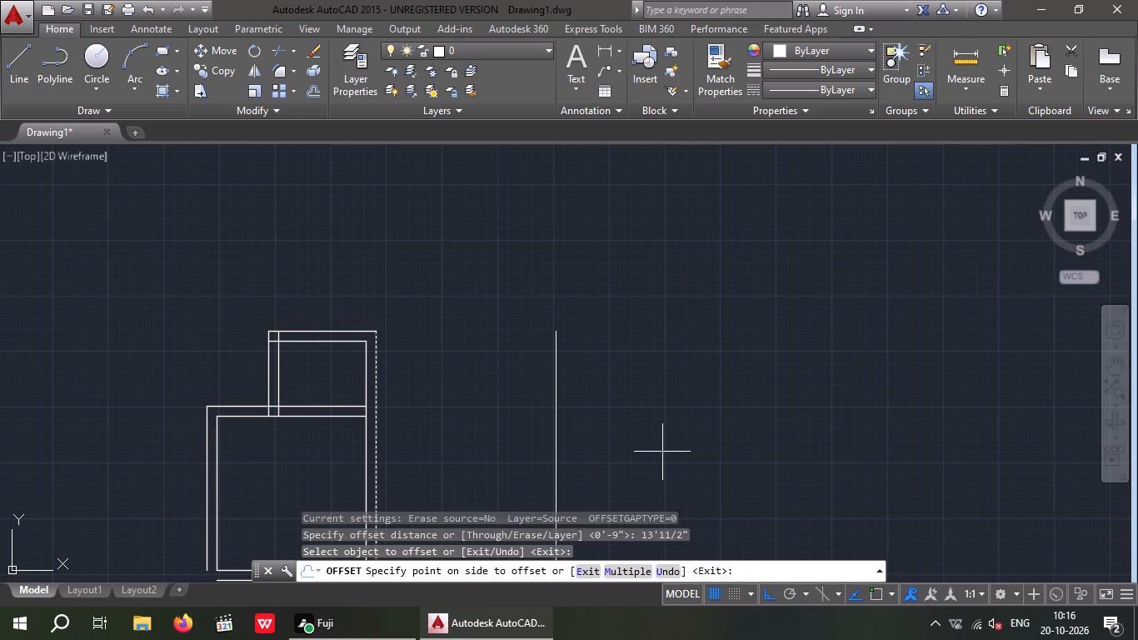
pyautogui.click(663, 451)
pyautogui.press('Escape')
pyautogui.press('Escape')
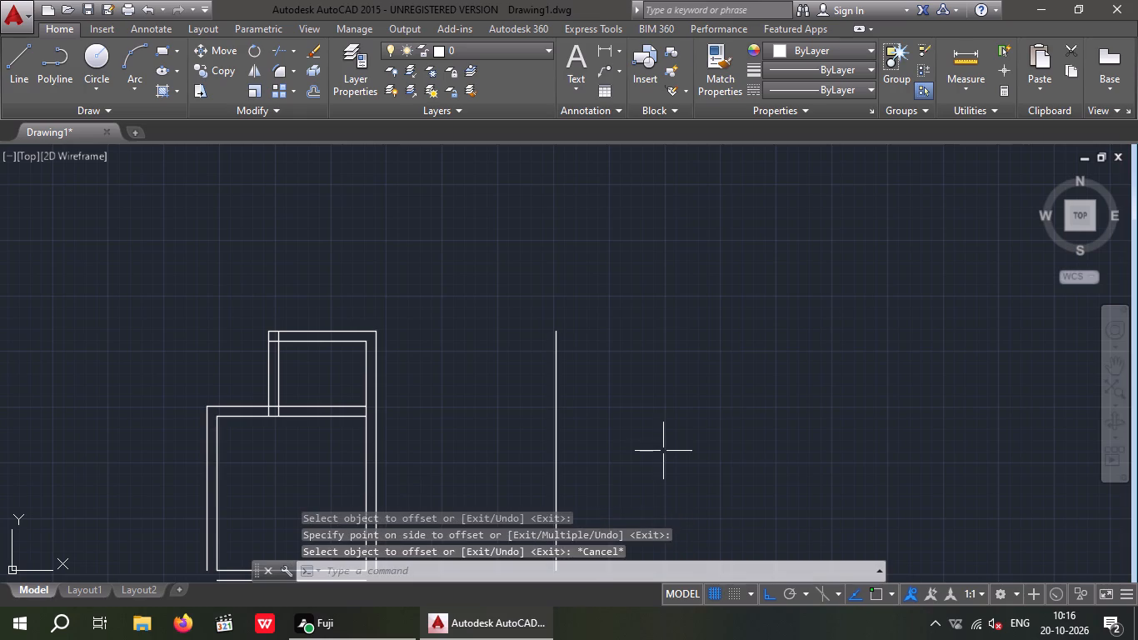
# Extend both horizontal lines of the main room's upper wall right to the new vertical line.
pyautogui.press('e')
pyautogui.press('x')
pyautogui.press('space')
pyautogui.press('space')
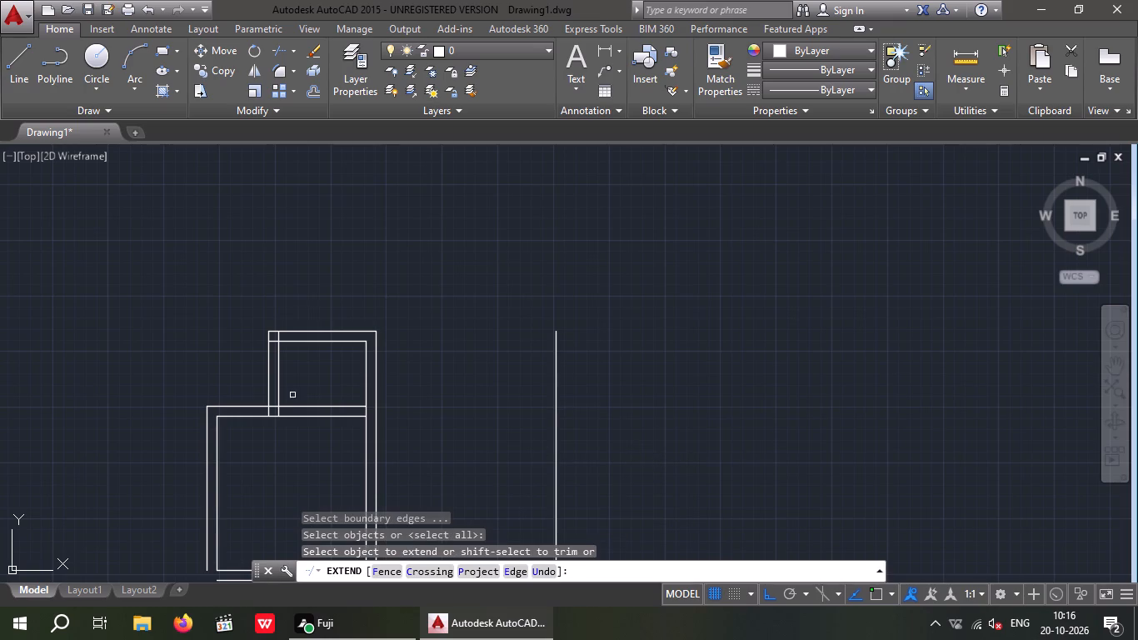
pyautogui.click(322, 438)
pyautogui.click(313, 393)
pyautogui.moveTo(335, 446); pyautogui.dragTo(331, 432)
pyautogui.click(324, 389)
pyautogui.scroll(-4, 508, 372)
pyautogui.moveTo(495, 403); pyautogui.dragTo(493, 403, button='middle')
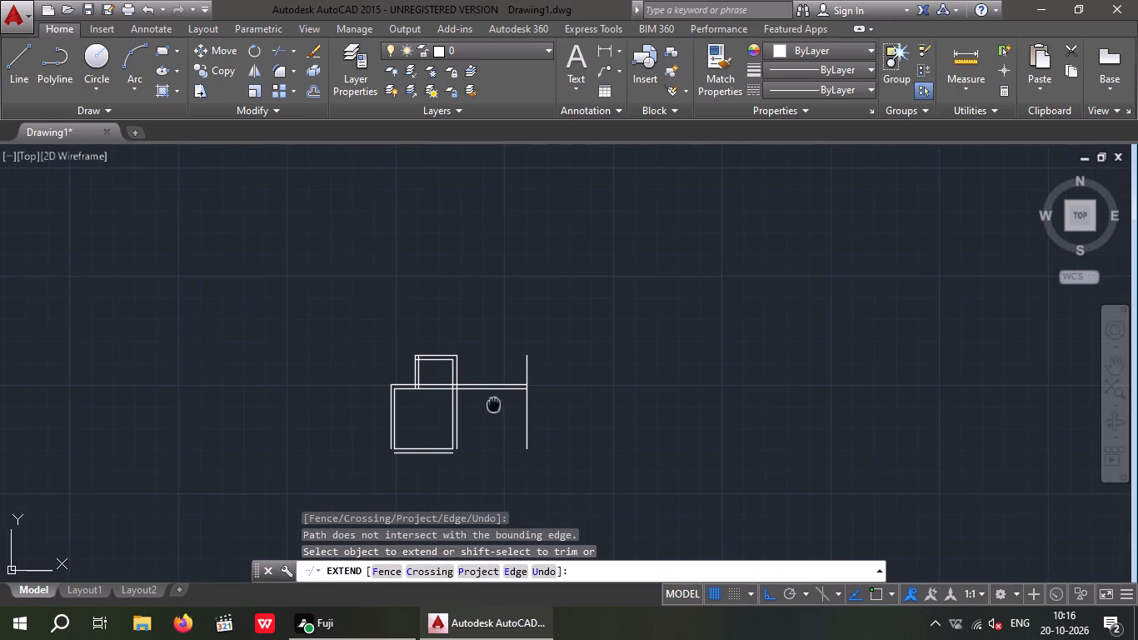
pyautogui.moveTo(493, 403); pyautogui.dragTo(409, 403, button='middle')
pyautogui.scroll(2, 422, 390)
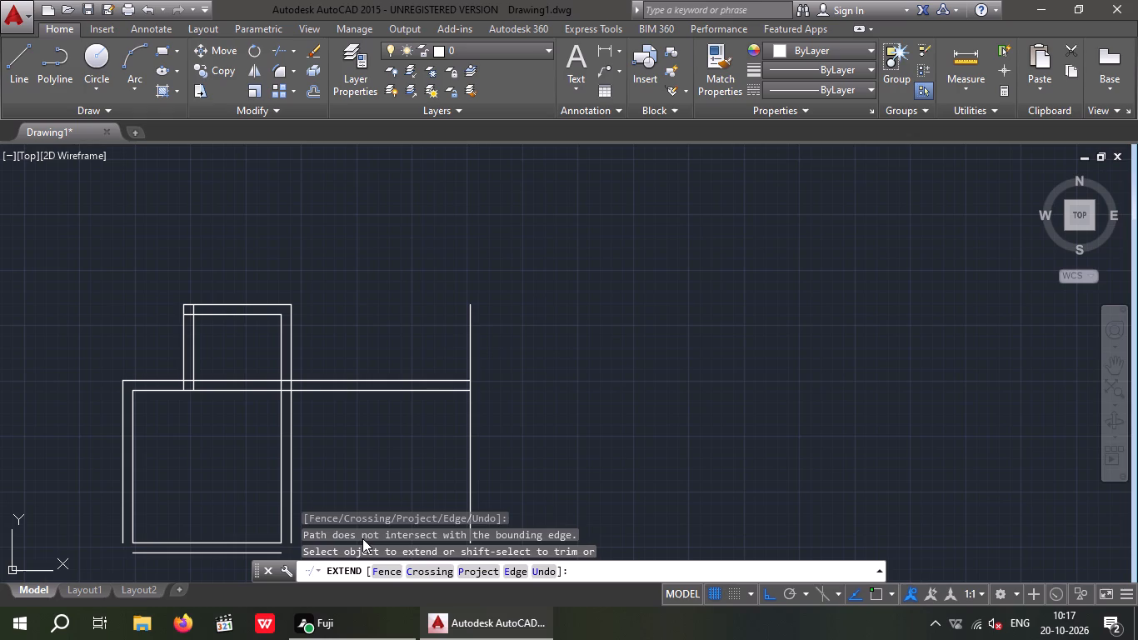
pyautogui.press('Escape')
pyautogui.press('Escape')
# Offset the new far-right vertical line 9" outward to form the right room's outer wall.
pyautogui.press('o')
pyautogui.press('Return')
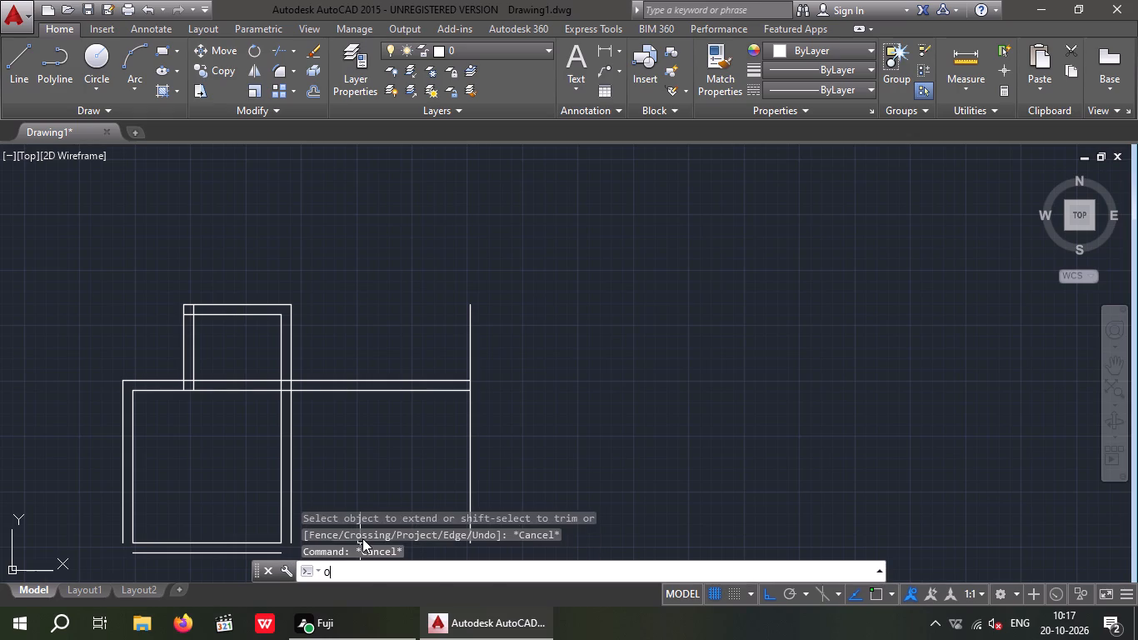
pyautogui.press('9')
pyautogui.hotkey('shift', '"')
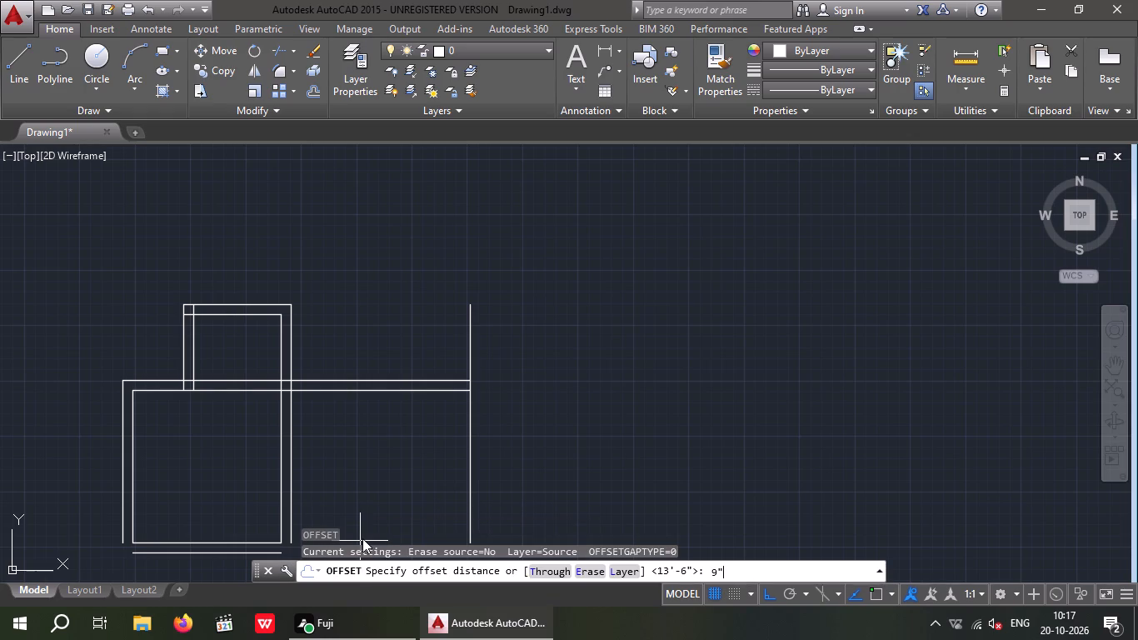
pyautogui.press('Return')
pyautogui.click(471, 437)
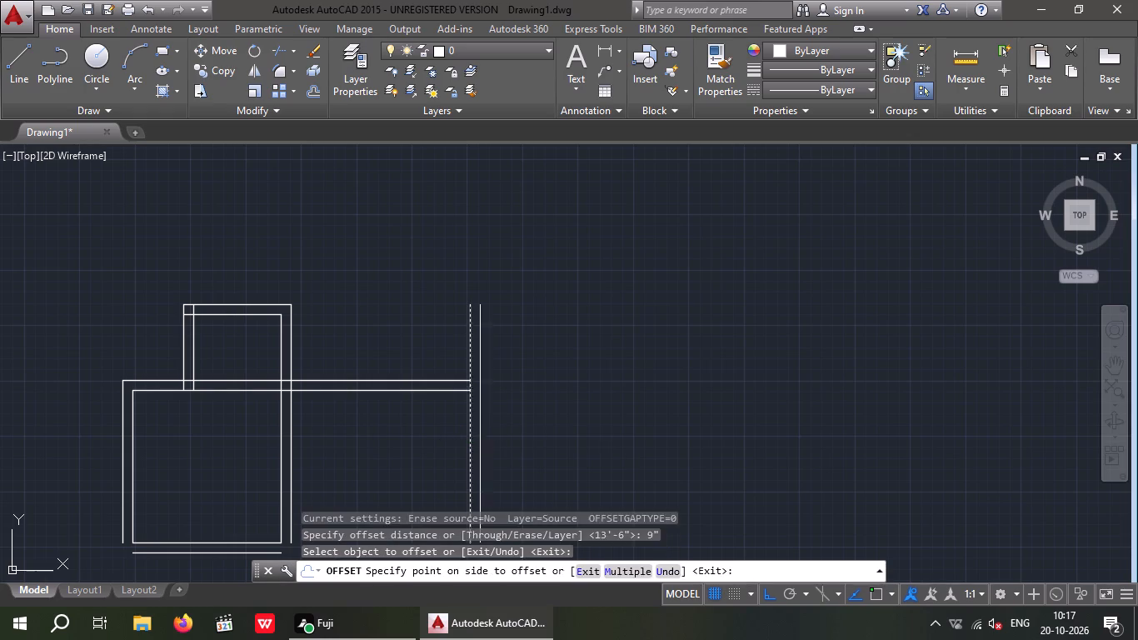
pyautogui.click(576, 433)
pyautogui.press('Escape')
pyautogui.press('Escape')
# Extend both horizontal upper wall lines to the outer line of the new far-right wall.
pyautogui.press('e')
pyautogui.press('x')
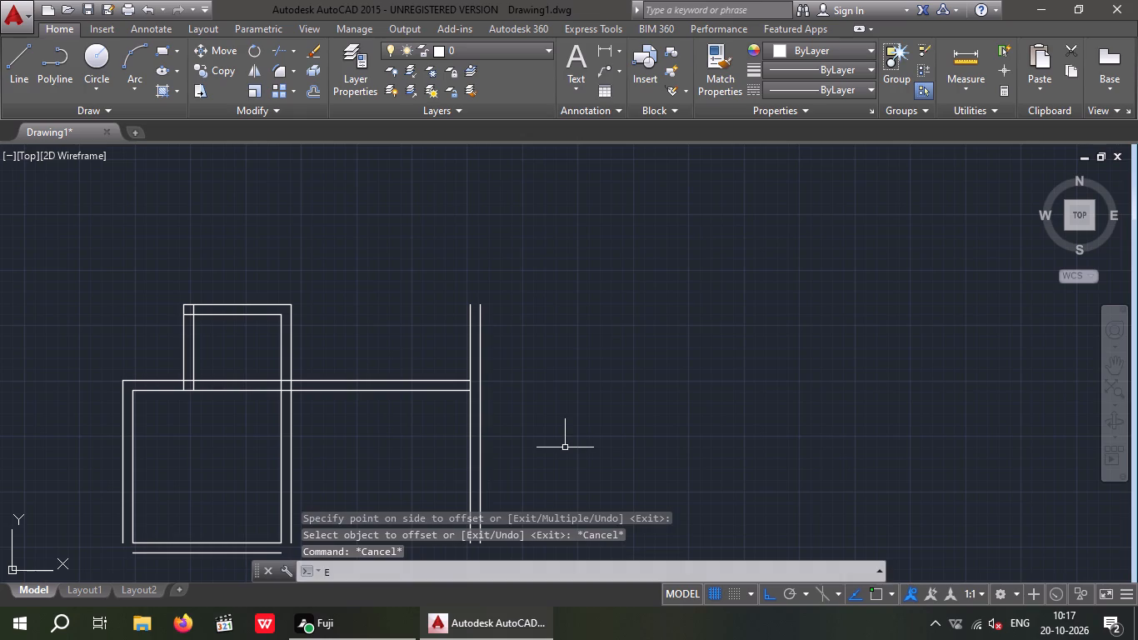
pyautogui.press('space')
pyautogui.press('space')
pyautogui.click(427, 426)
pyautogui.click(410, 348)
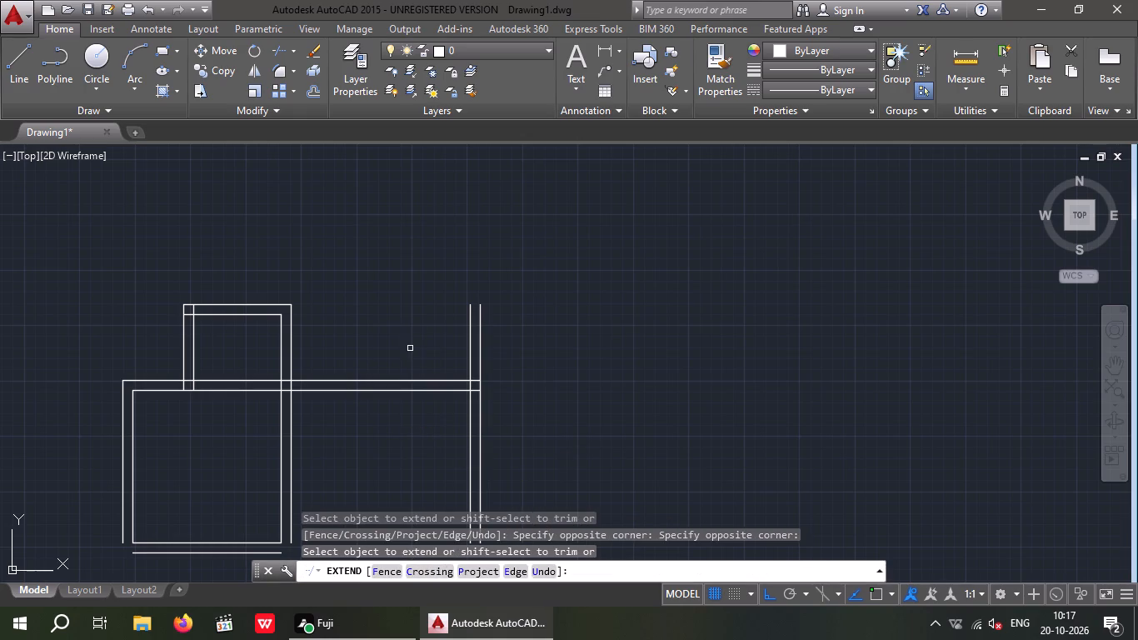
pyautogui.press('Escape')
pyautogui.press('Escape')
# Trim both vertical lines of the far-right wall where they project above the upper wall.
pyautogui.press('t')
pyautogui.press('r')
pyautogui.press('space')
pyautogui.press('space')
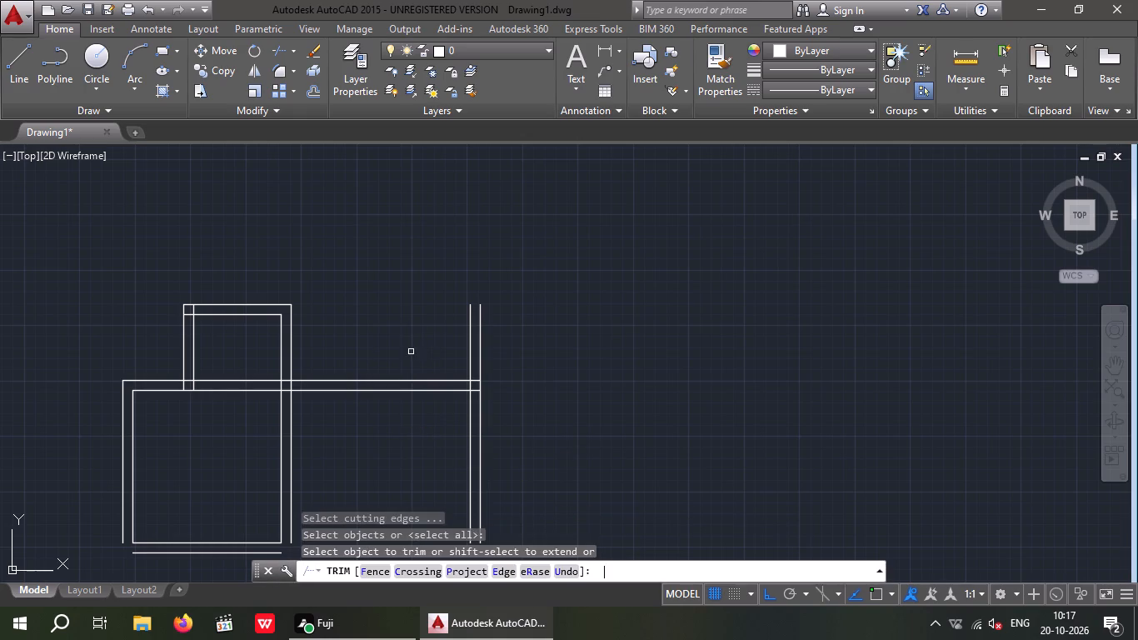
pyautogui.moveTo(553, 318); pyautogui.dragTo(457, 350)
pyautogui.click(428, 354)
pyautogui.press('Escape')
pyautogui.press('Escape')
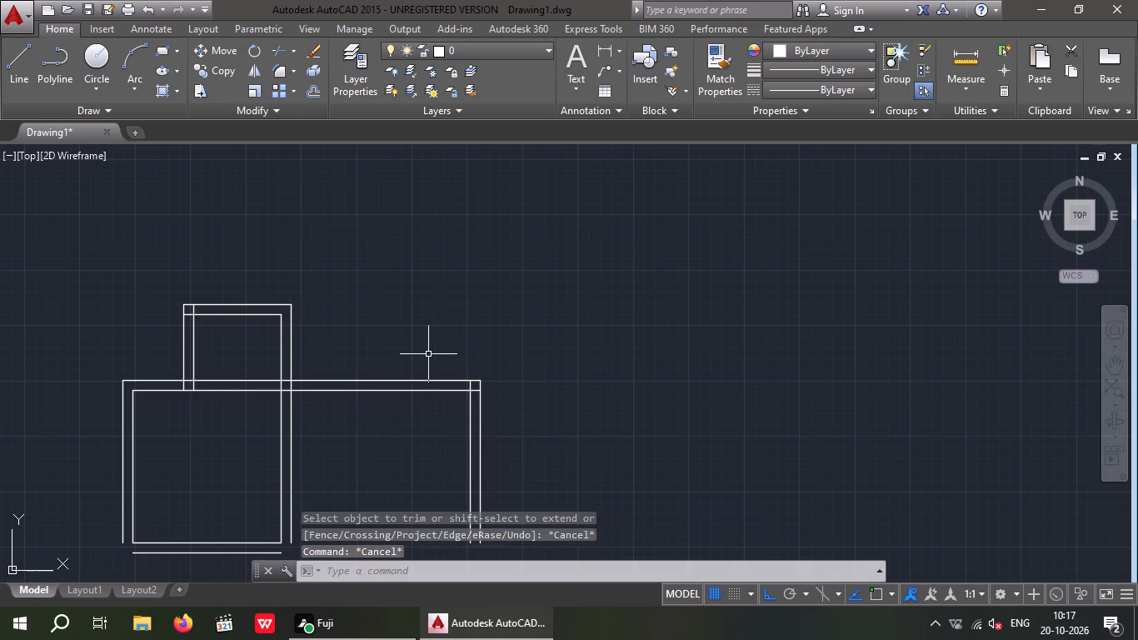
pyautogui.press('Escape')
# Offset the inner line of the far-right wall 5'3" to the left, into the new room.
pyautogui.press('o')
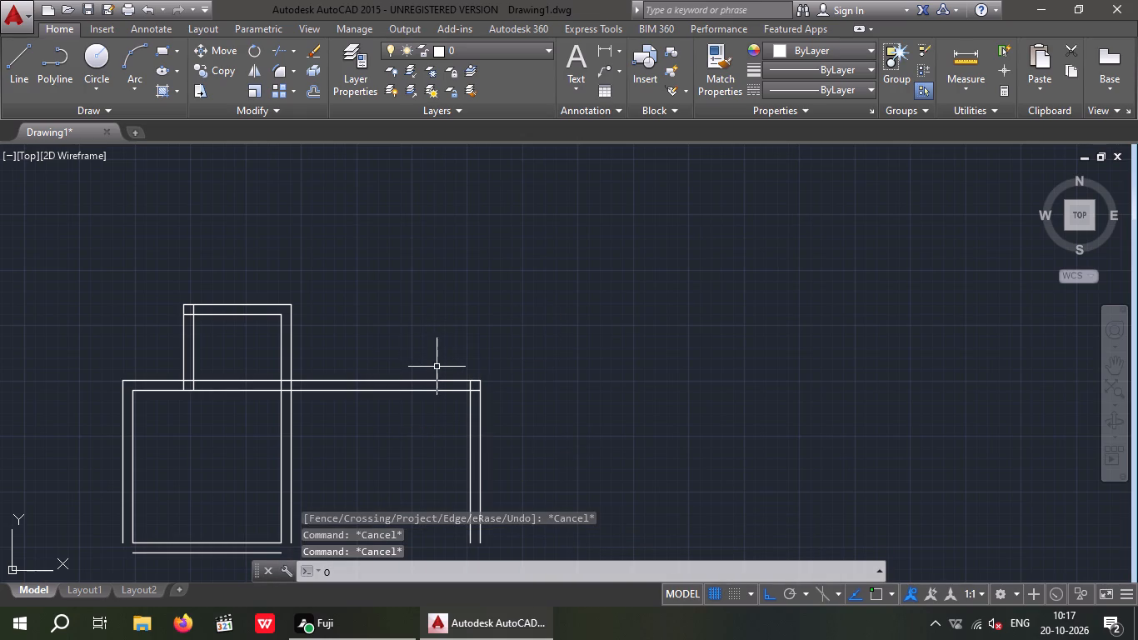
pyautogui.press('Return')
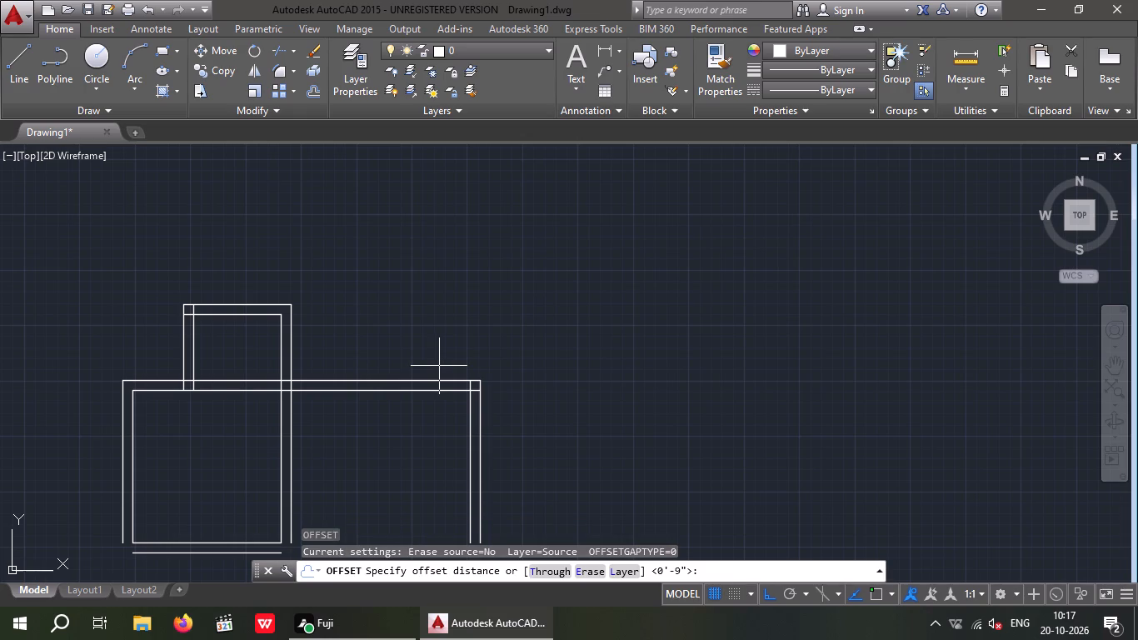
pyautogui.press('5')
pyautogui.press("'")
pyautogui.press('3')
pyautogui.hotkey('shift', '"')
pyautogui.press('Return')
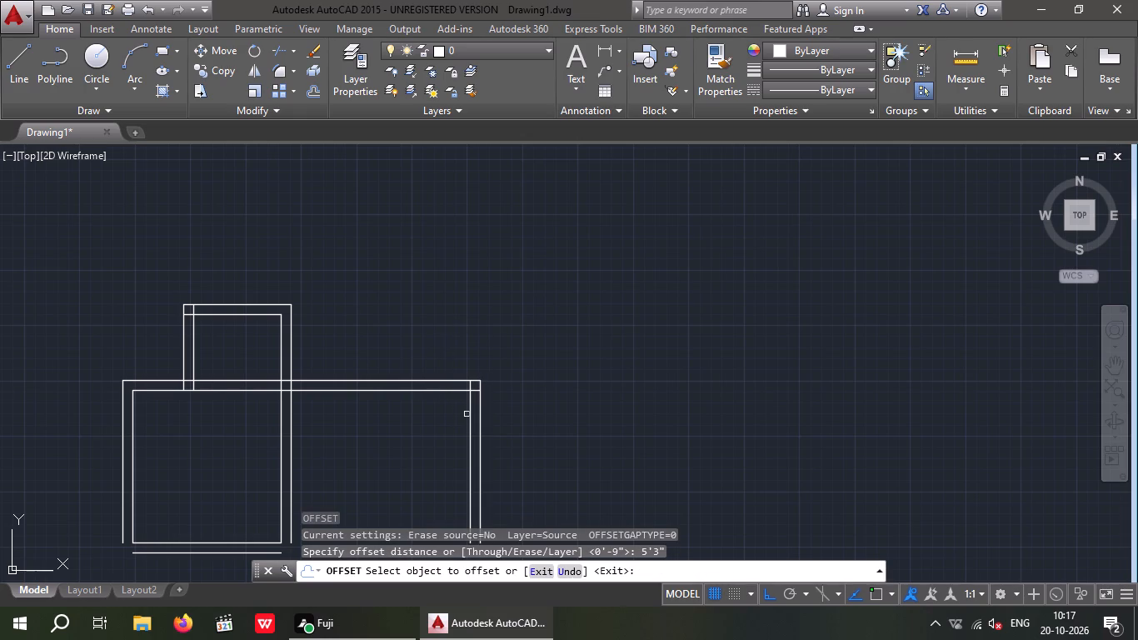
pyautogui.moveTo(469, 412); pyautogui.dragTo(441, 422)
pyautogui.click(407, 429)
pyautogui.press('Escape')
pyautogui.press('Escape')
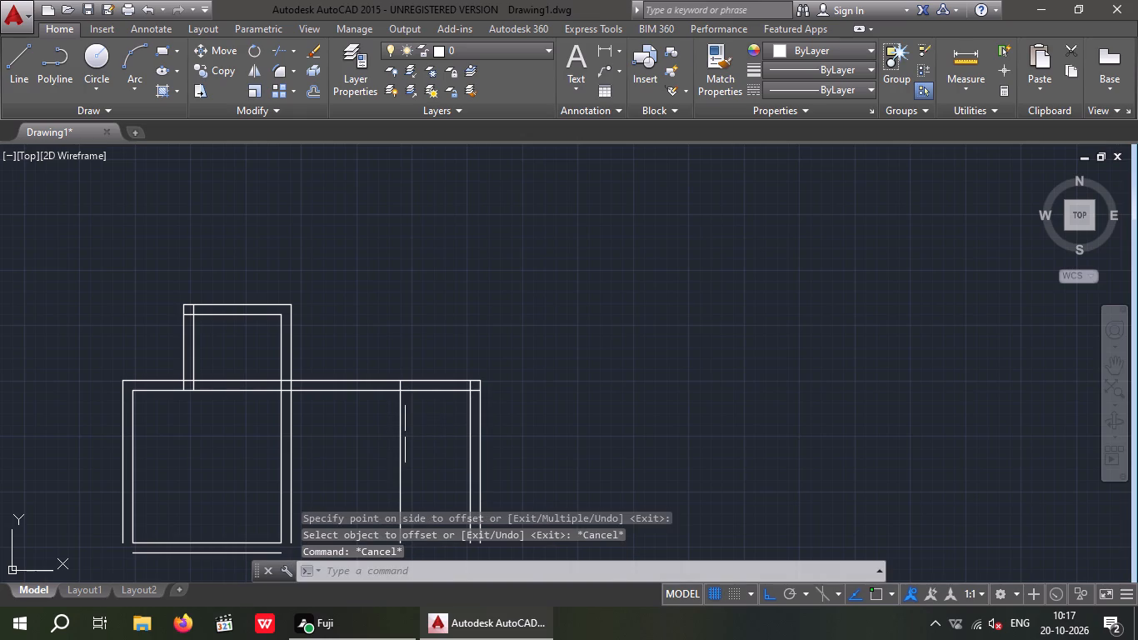
# Offset the new interior vertical line 9" to the left to make a partition wall.
pyautogui.press('o')
pyautogui.press('Return')
pyautogui.press('9')
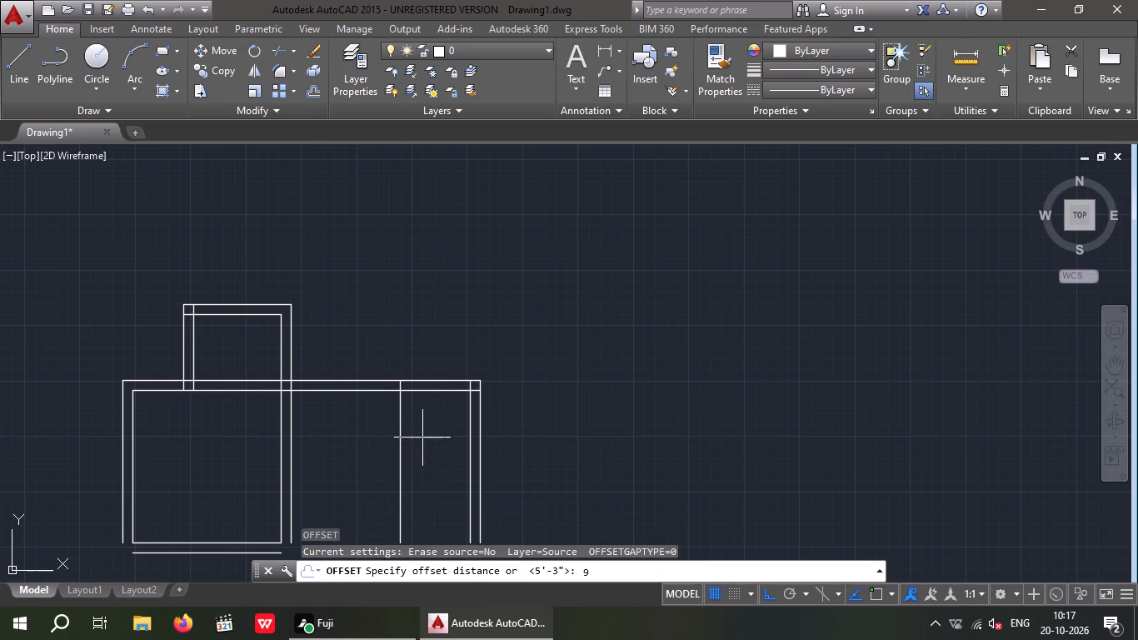
pyautogui.hotkey('shift', '"')
pyautogui.press('Return')
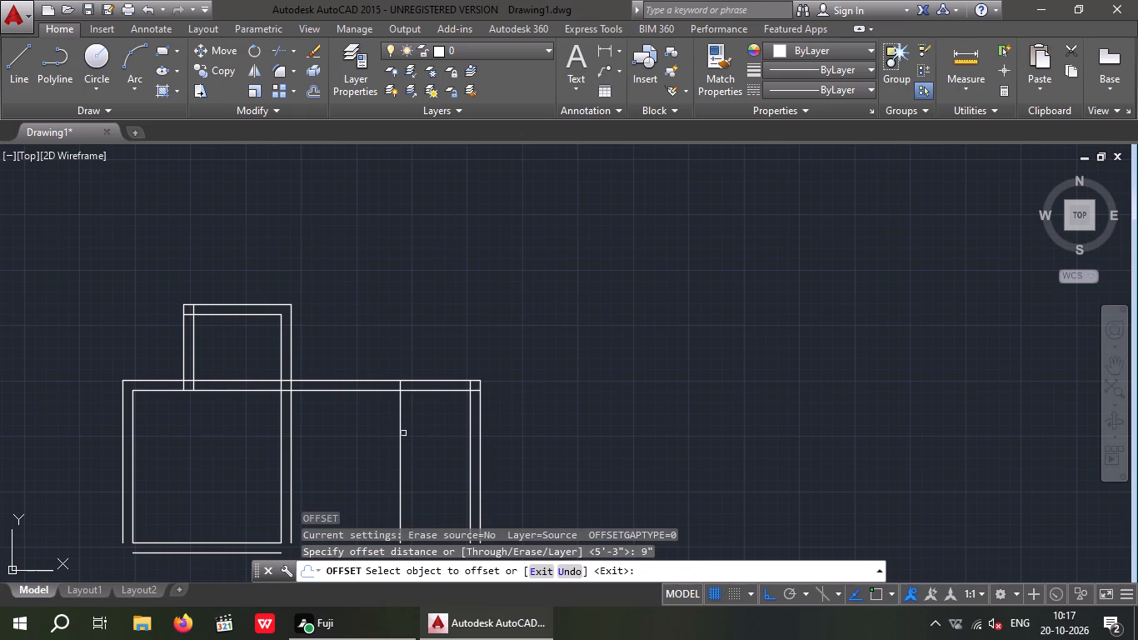
pyautogui.click(401, 422)
pyautogui.click(384, 427)
pyautogui.press('Escape')
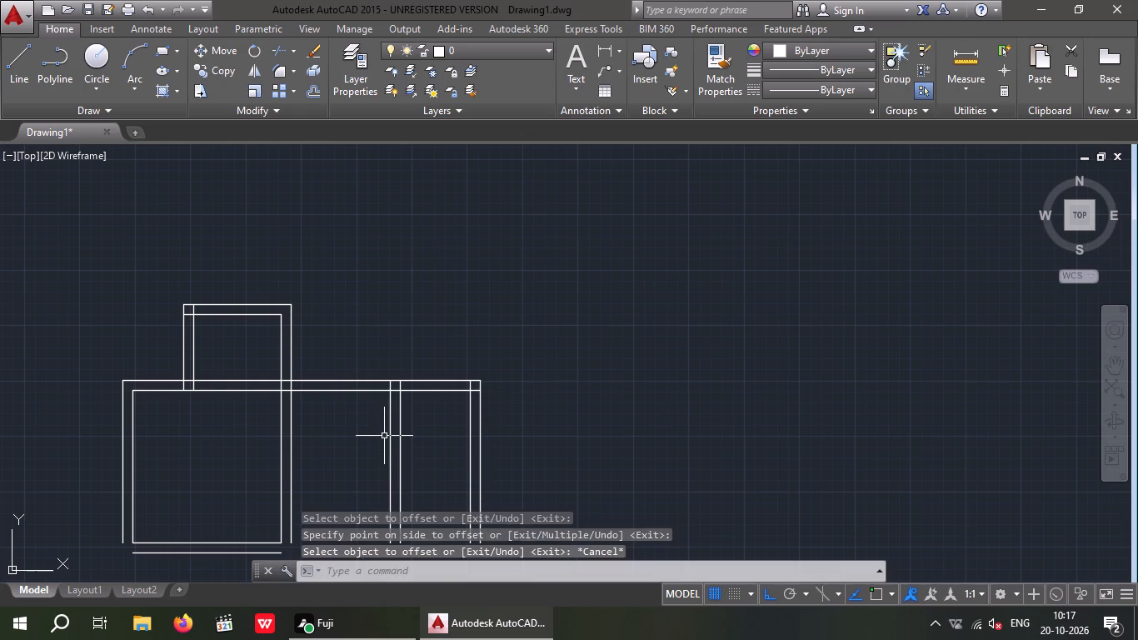
pyautogui.press('Escape')
# Offset the inner line of the upper wall 4'11" downward.
pyautogui.press('o')
pyautogui.press('Return')
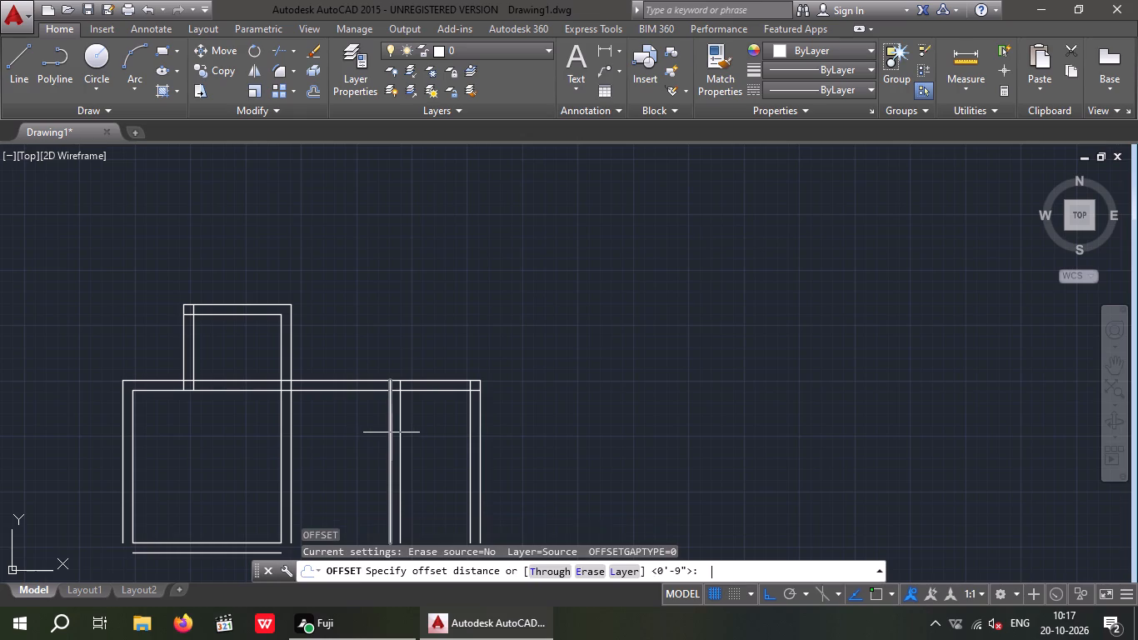
pyautogui.press('4')
pyautogui.press("'")
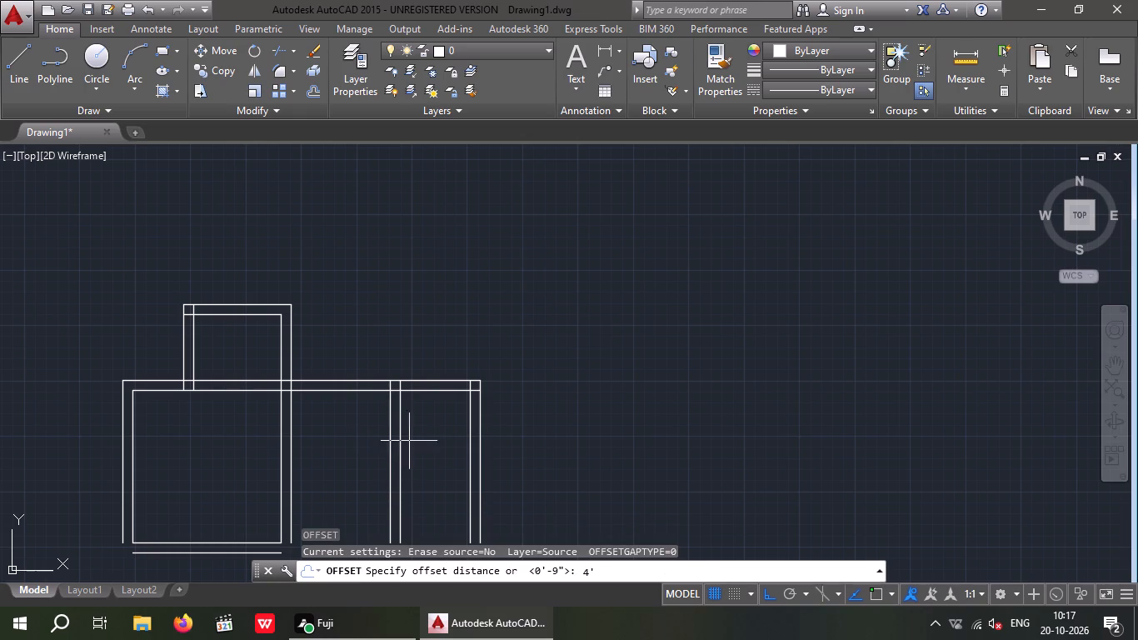
pyautogui.write('11')
pyautogui.hotkey('shift', '"')
pyautogui.press('Return')
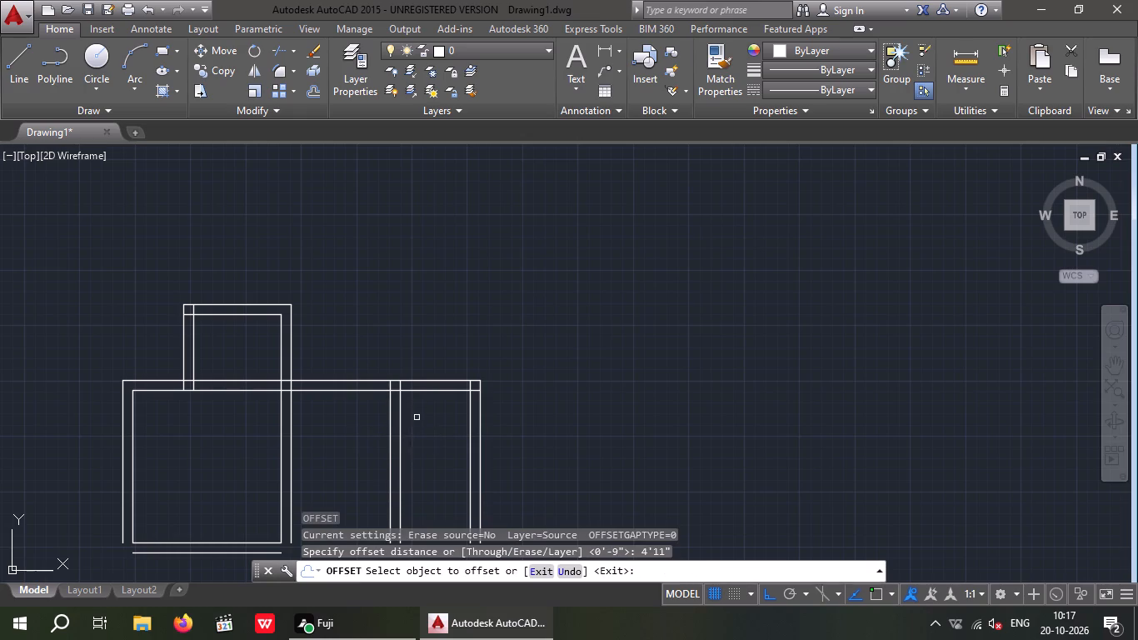
pyautogui.moveTo(428, 392); pyautogui.dragTo(428, 399)
pyautogui.click(428, 427)
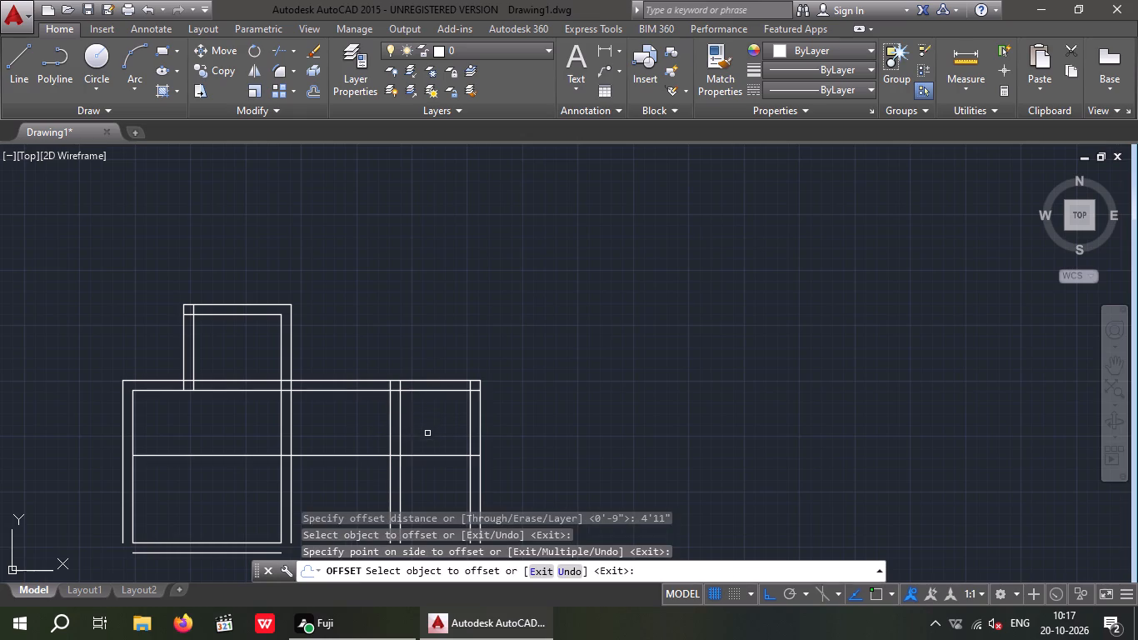
pyautogui.press('Escape')
pyautogui.press('Escape')
# Offset the new horizontal line 9" downward to give the cross wall its thickness.
pyautogui.press('o')
pyautogui.press('Return')
pyautogui.press('9')
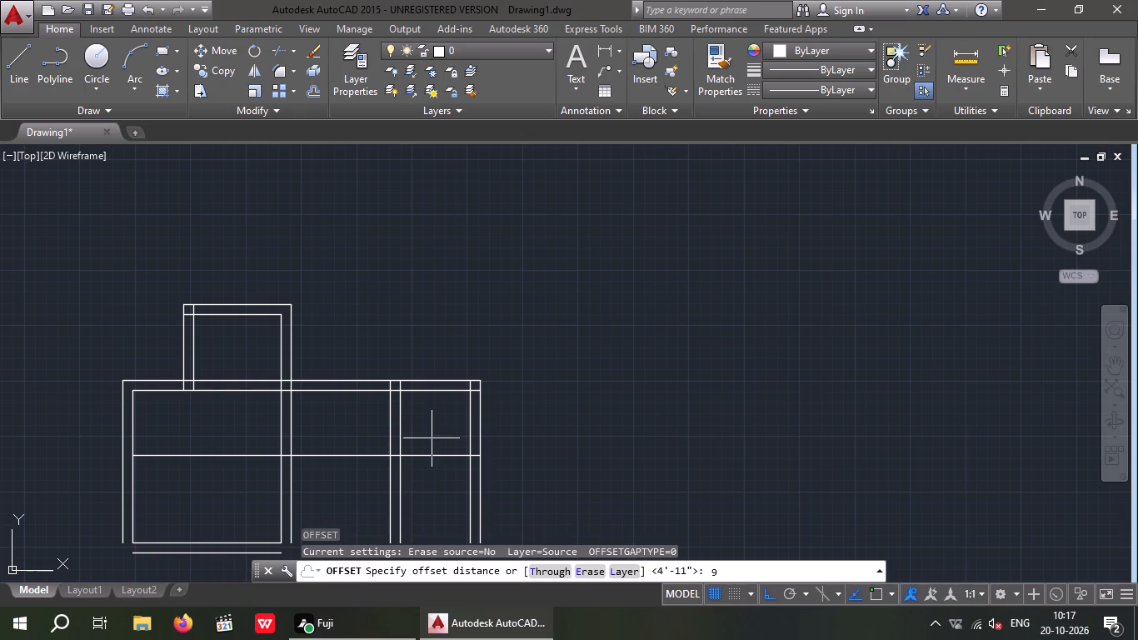
pyautogui.hotkey('shift', '"')
pyautogui.press('Return')
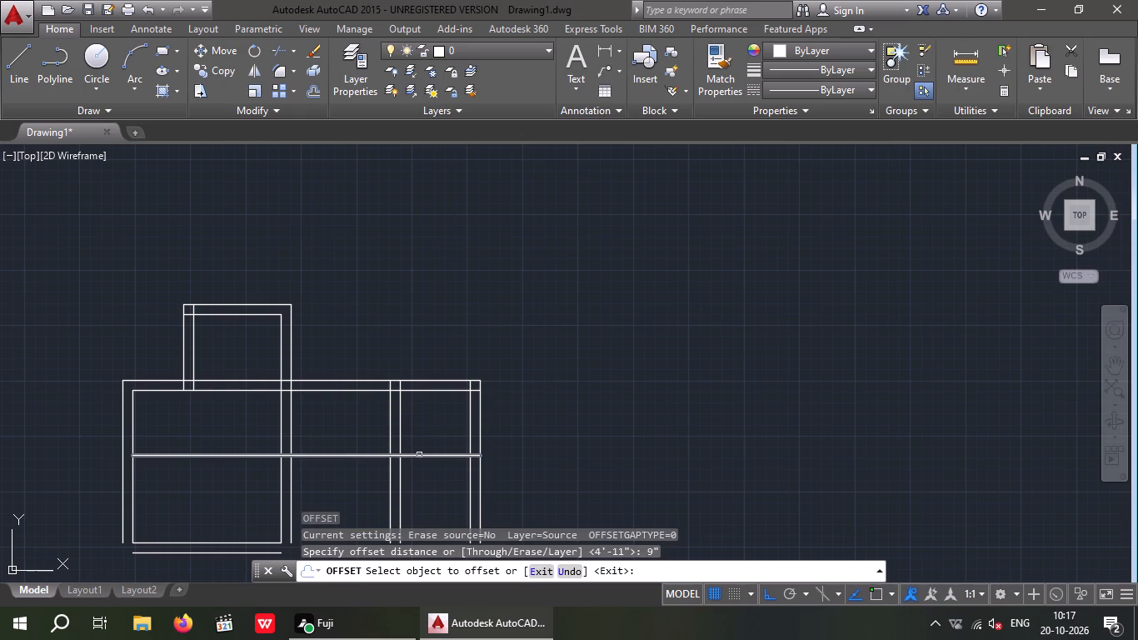
pyautogui.click(419, 457)
pyautogui.click(421, 465)
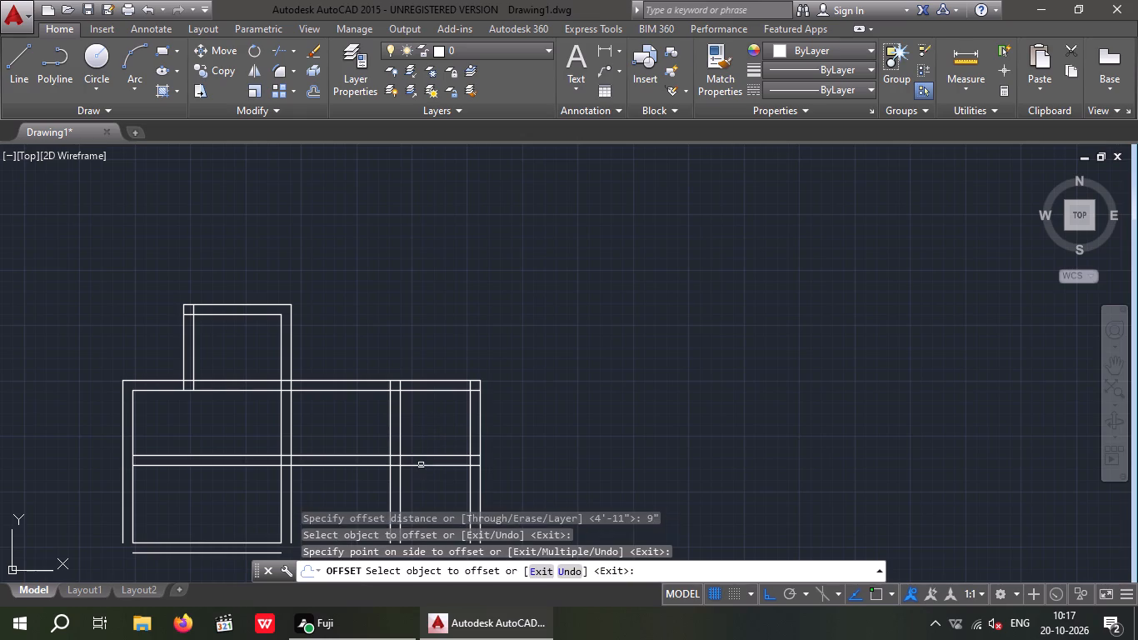
# Trim the partition lines below the cross wall and the cross-wall lines between the big room's wall and the partition.
pyautogui.press('Escape')
pyautogui.press('Escape')
pyautogui.write('TR')
pyautogui.press('space')
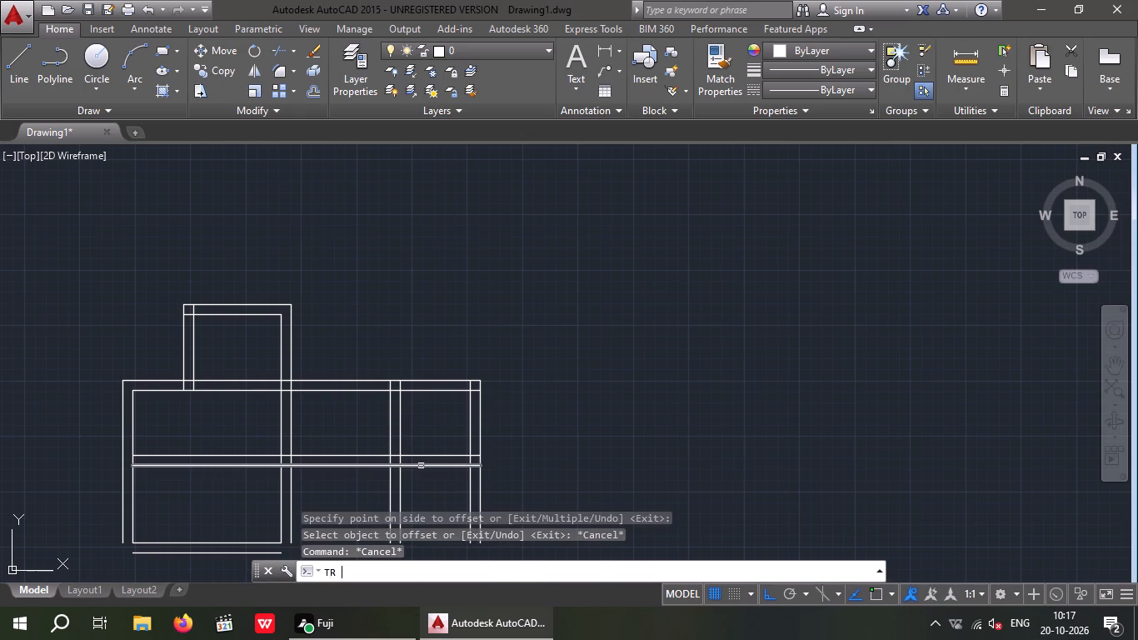
pyautogui.press('space')
pyautogui.moveTo(417, 477); pyautogui.dragTo(390, 493)
pyautogui.click(370, 496)
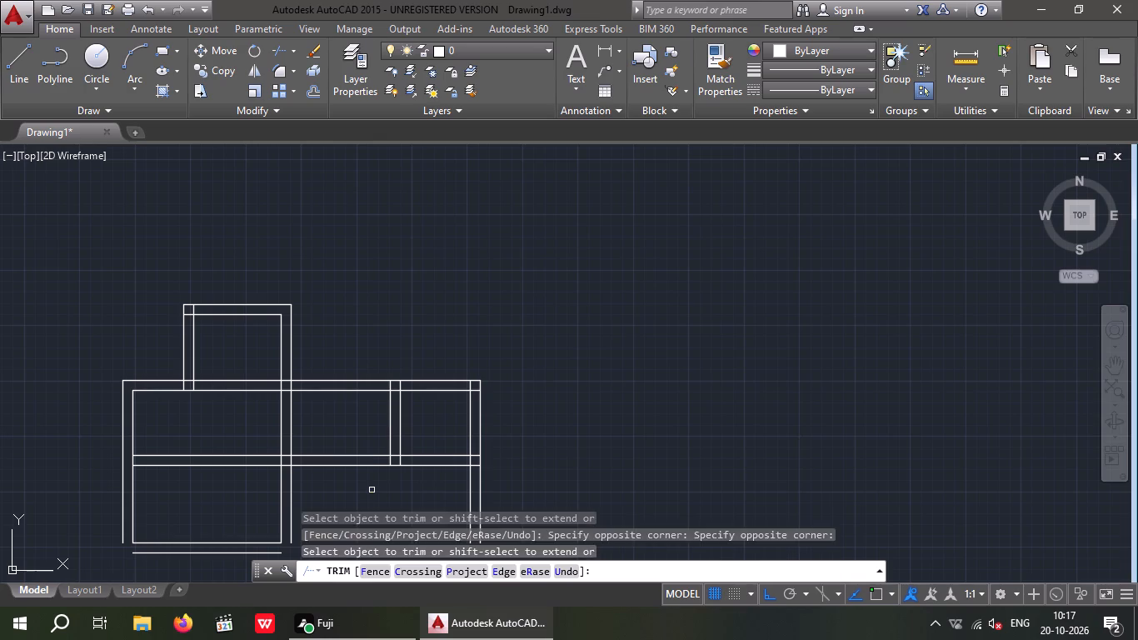
pyautogui.click(372, 490)
pyautogui.click(344, 437)
pyautogui.press('Escape')
pyautogui.press('Escape')
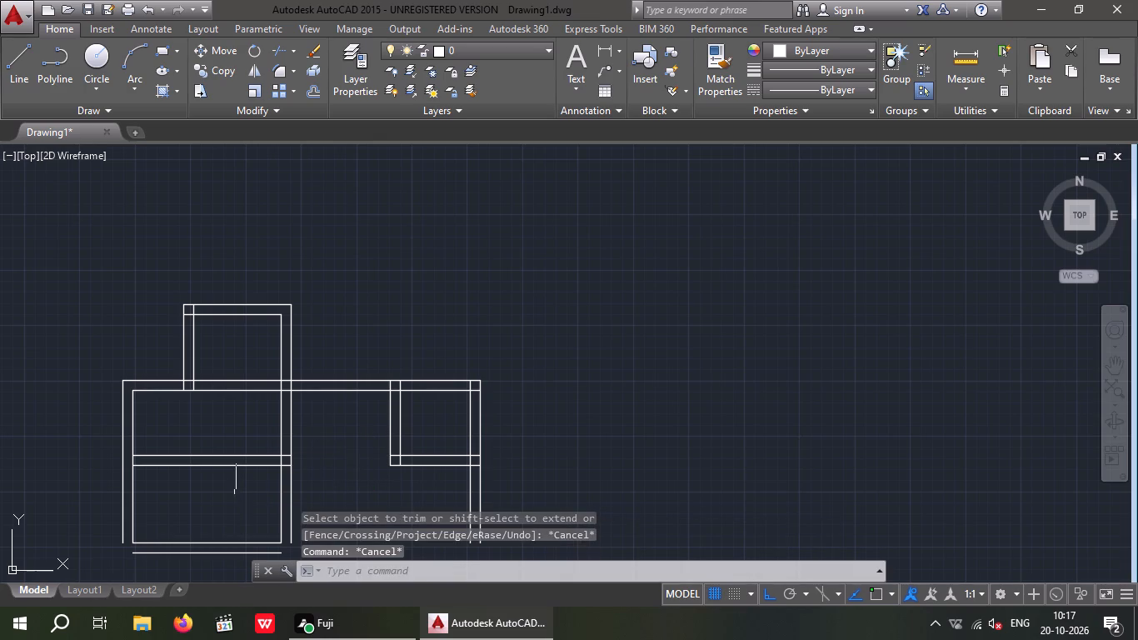
# Erase the two leftover cross-wall lines inside the 11'2" by 11'6" room.
pyautogui.click(237, 492)
pyautogui.click(192, 425)
pyautogui.press('Delete')
pyautogui.scroll(-3, 288, 454)
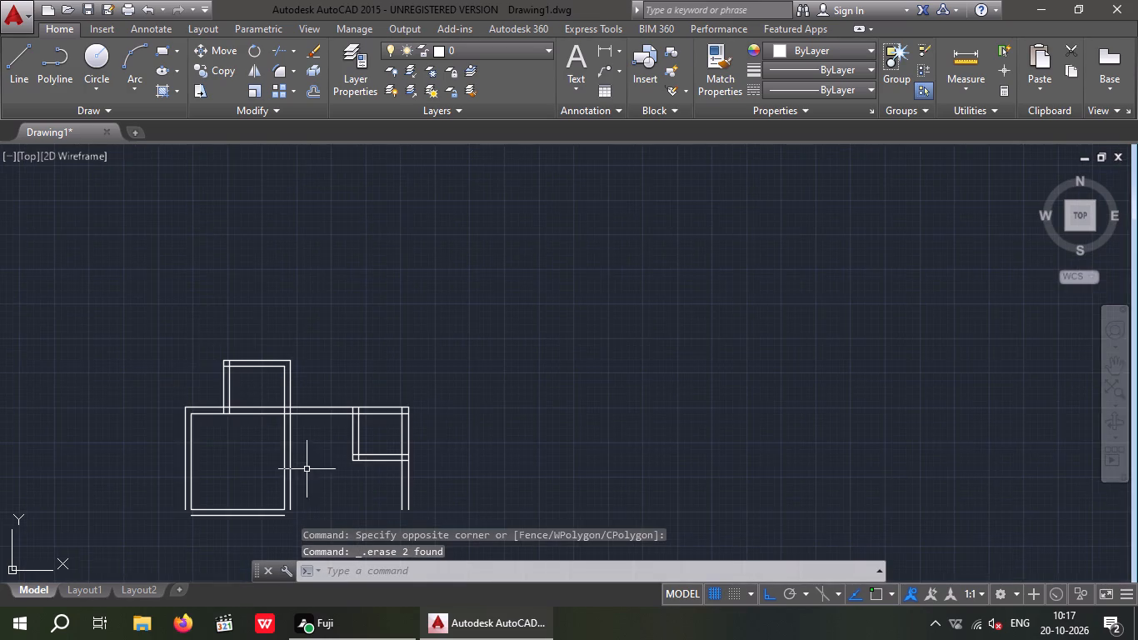
pyautogui.moveTo(307, 468); pyautogui.dragTo(319, 416, button='middle')
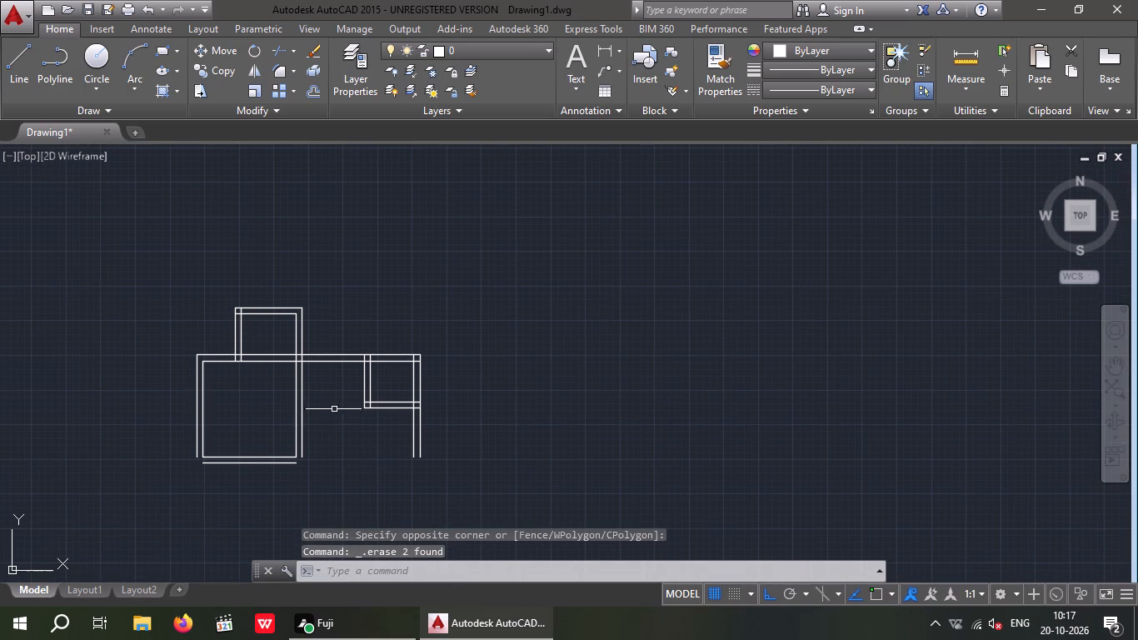
pyautogui.press('Escape')
pyautogui.press('Escape')
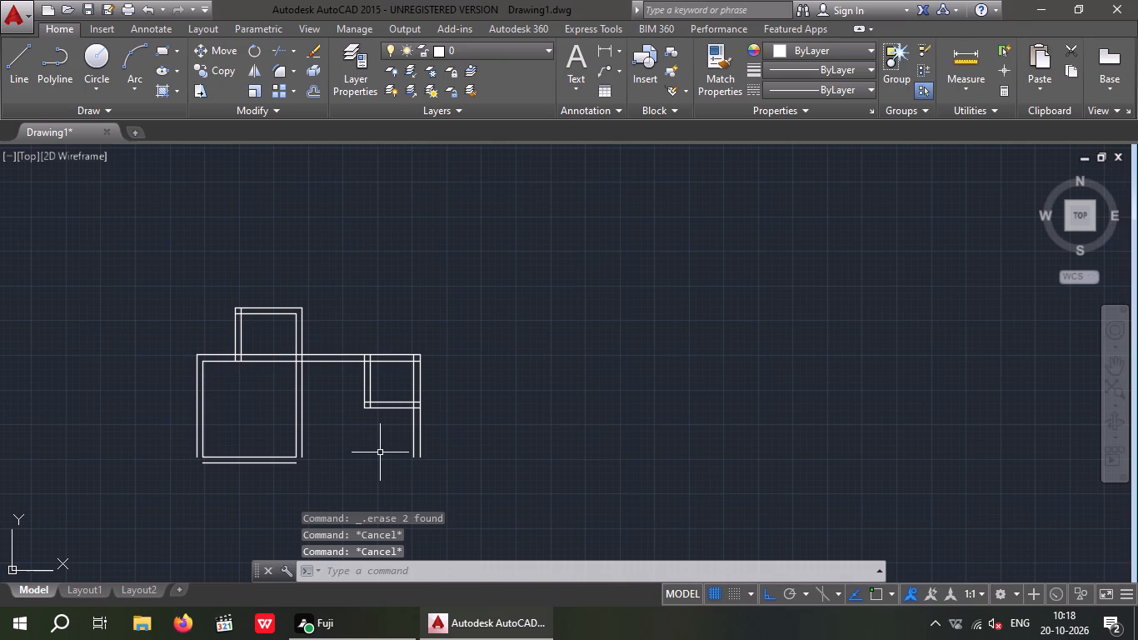
pyautogui.press('Escape')
pyautogui.press('Escape')
pyautogui.press('Escape')
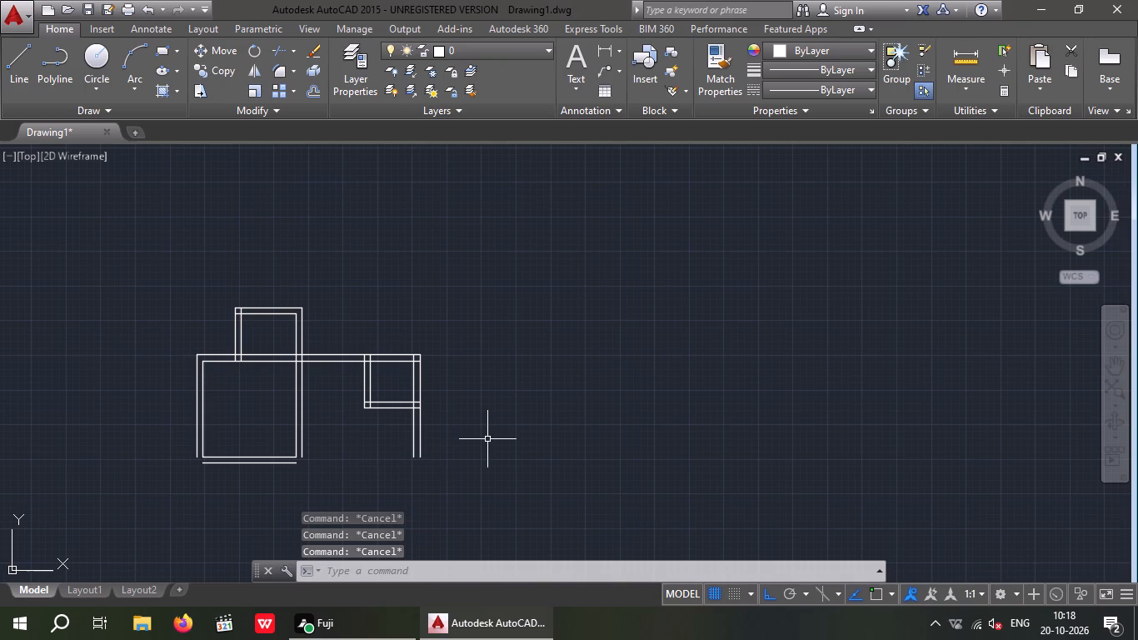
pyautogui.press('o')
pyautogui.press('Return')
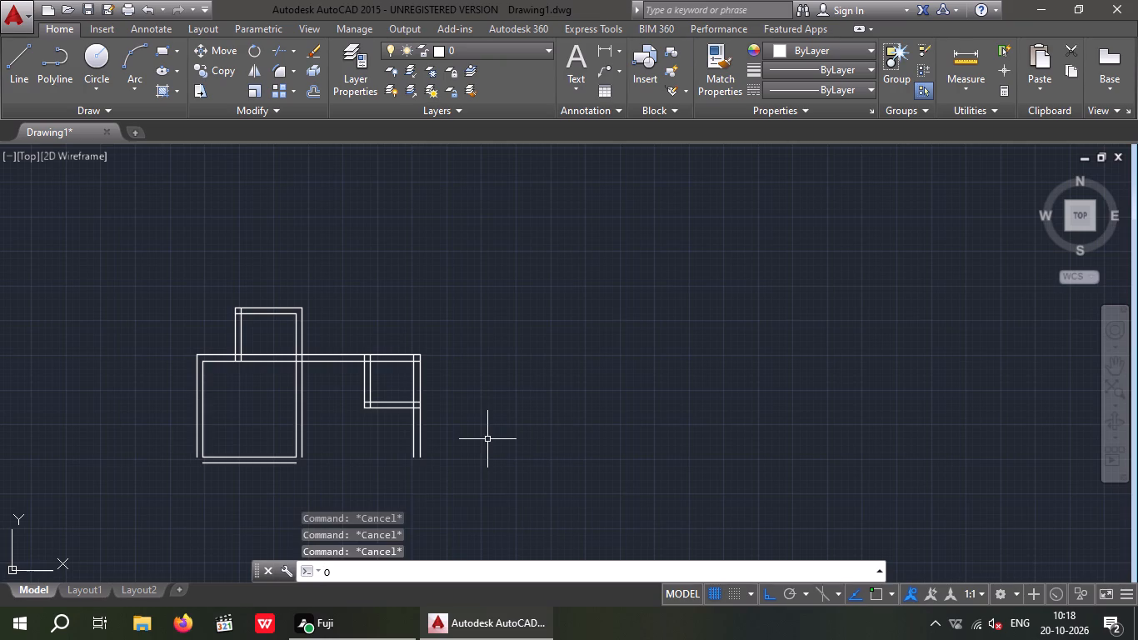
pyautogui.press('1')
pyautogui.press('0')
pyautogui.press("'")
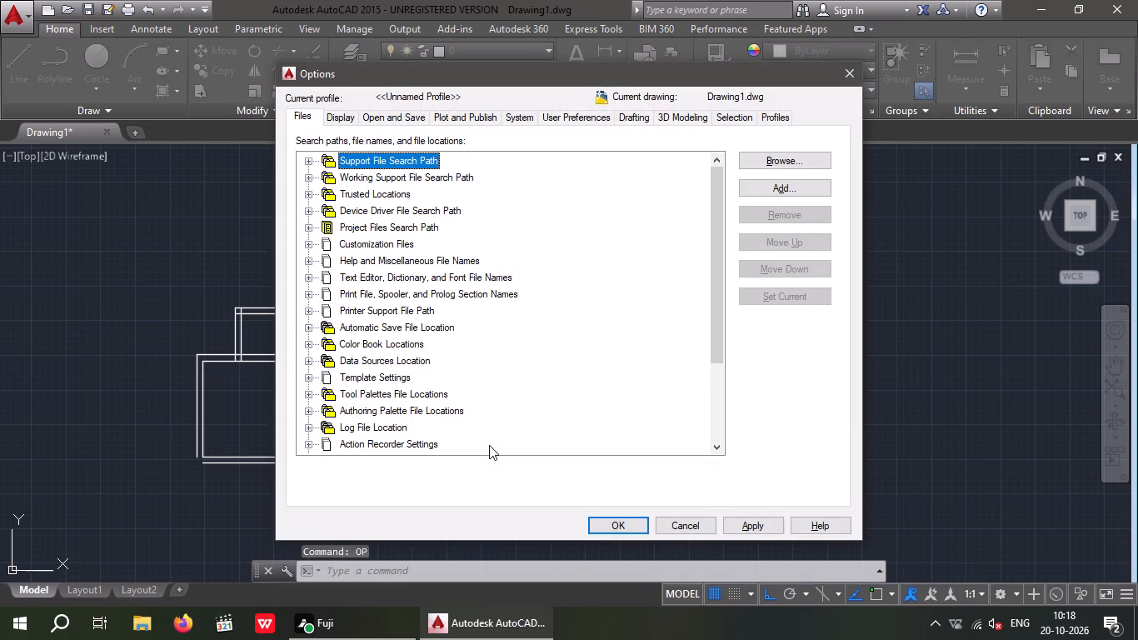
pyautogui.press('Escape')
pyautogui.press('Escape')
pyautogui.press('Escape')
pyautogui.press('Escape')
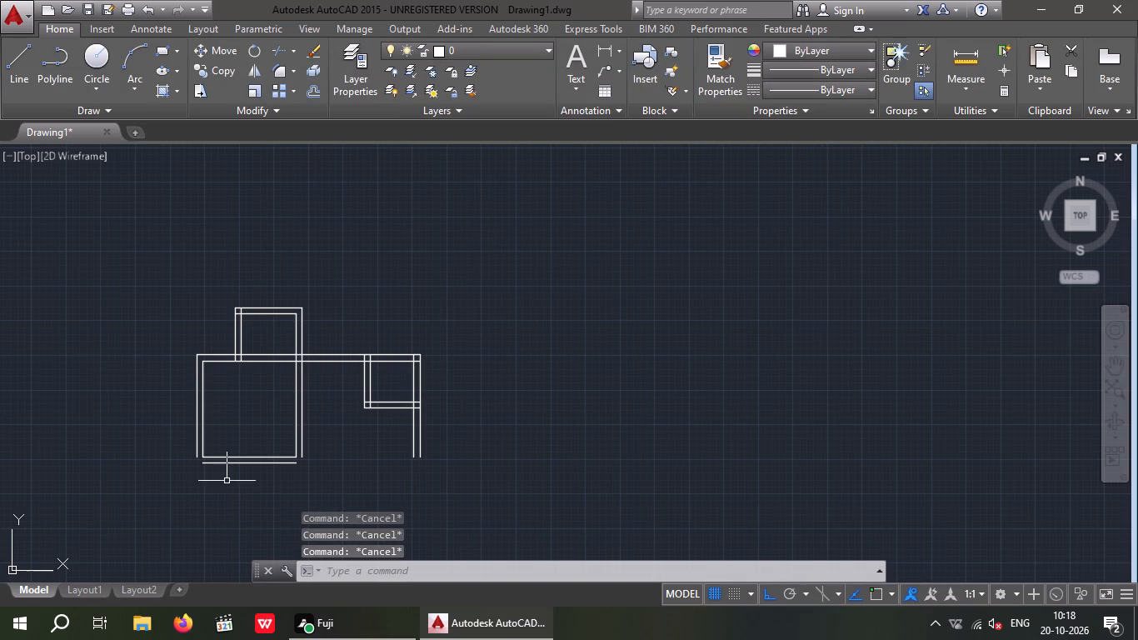
# Offset the outer line of the far-right wall 10'5" to the right.
pyautogui.press('o')
pyautogui.press('Return')
pyautogui.press('1')
pyautogui.press('0')
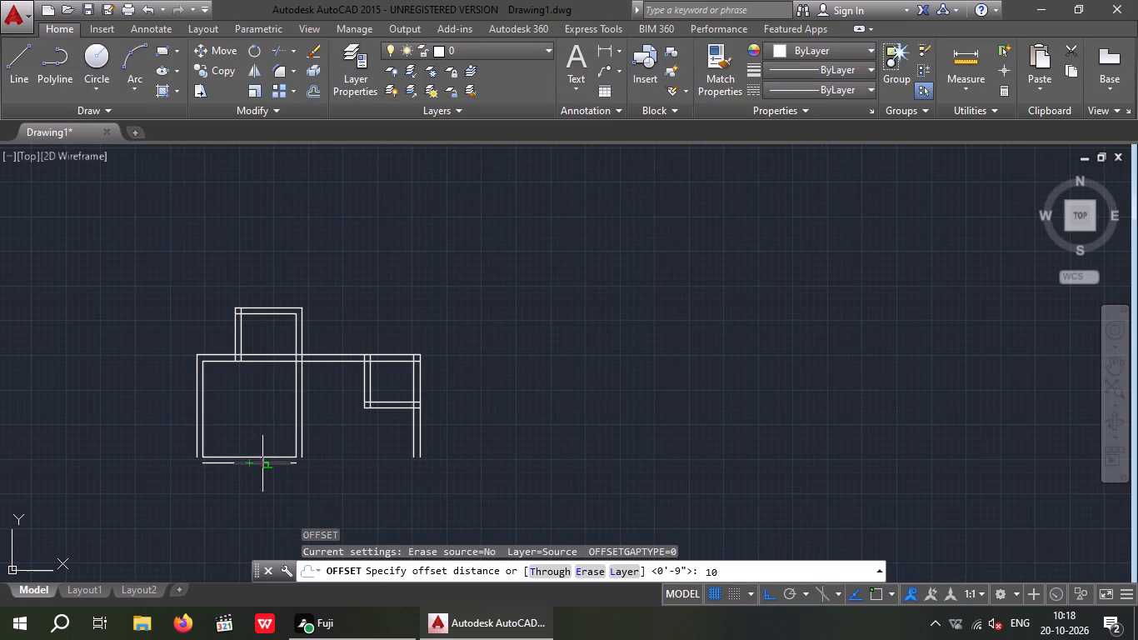
pyautogui.press("'")
pyautogui.press('5')
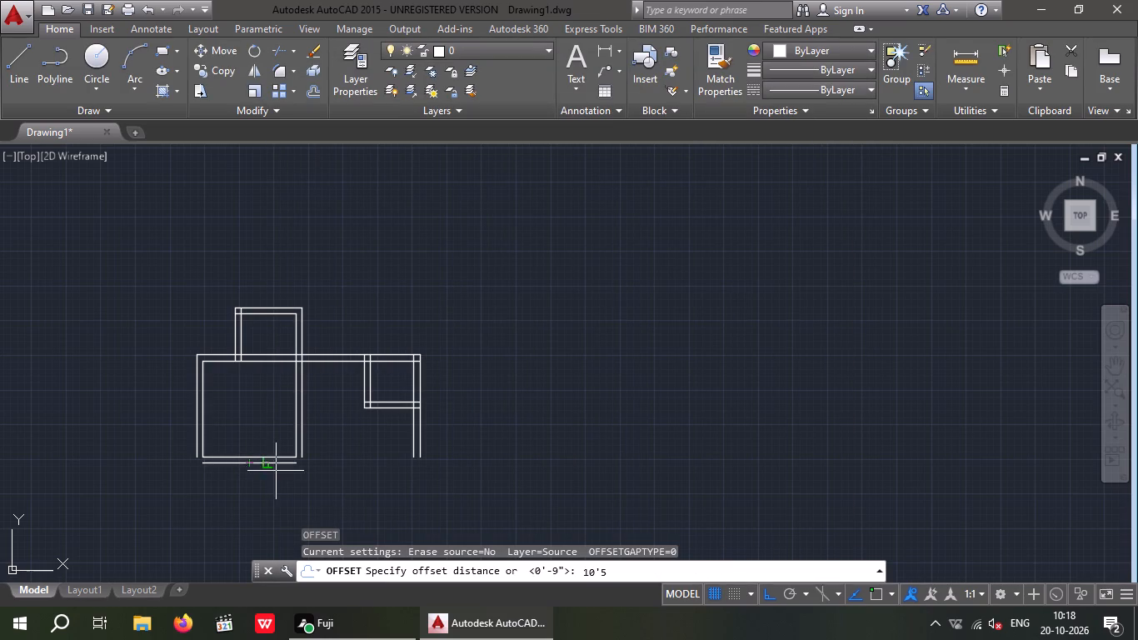
pyautogui.hotkey('shift', '"')
pyautogui.press('Return')
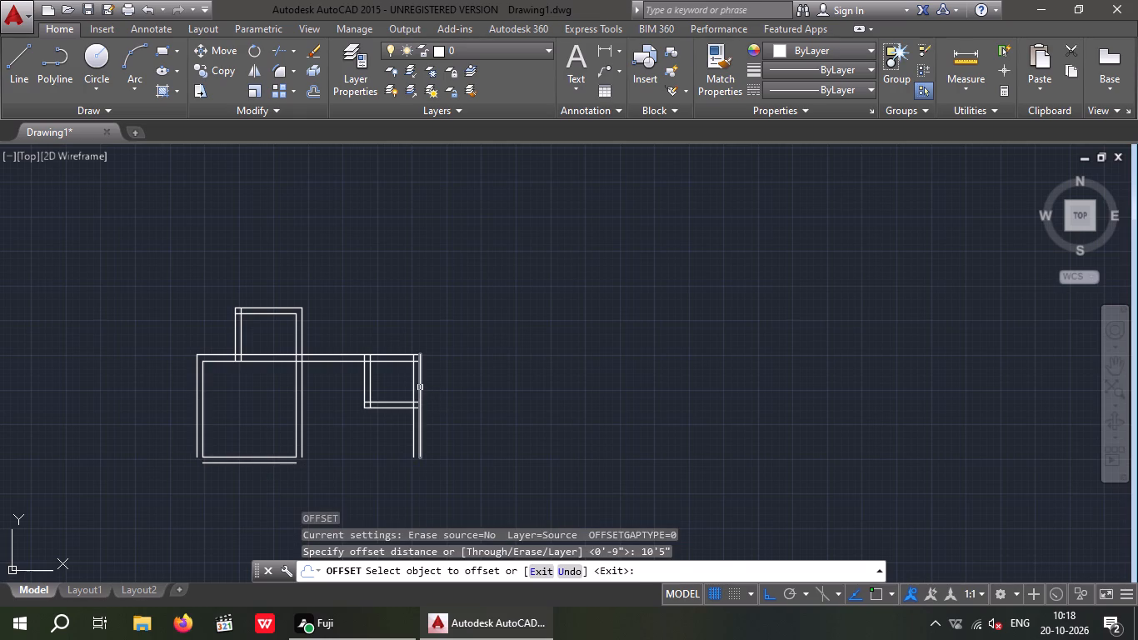
pyautogui.click(420, 387)
pyautogui.click(502, 388)
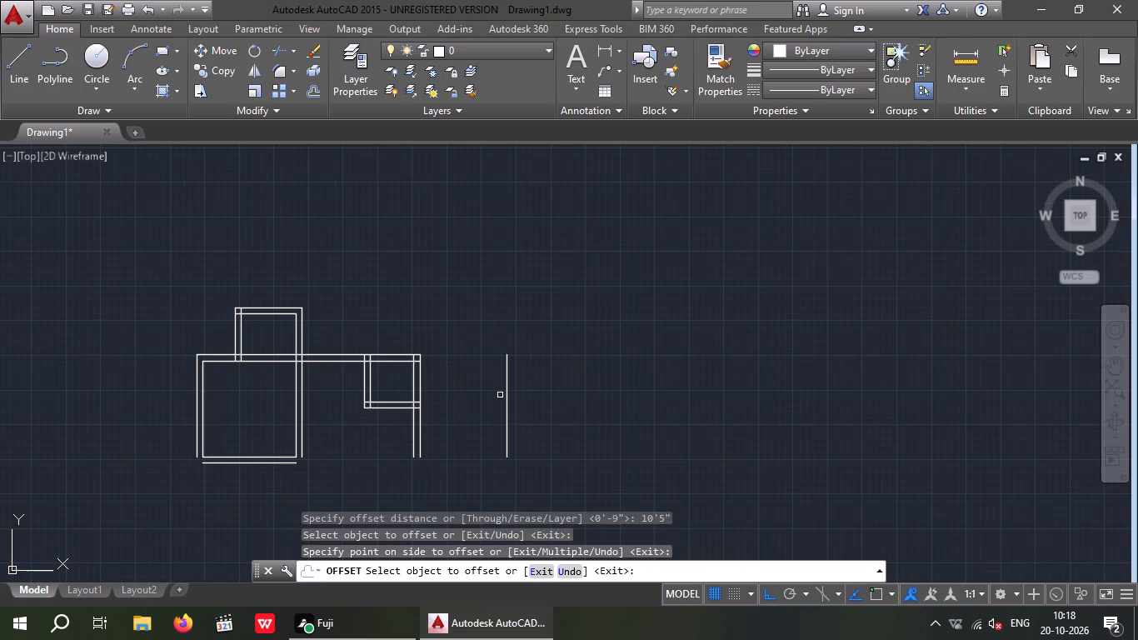
pyautogui.press('Escape')
pyautogui.press('Escape')
pyautogui.press('Escape')
pyautogui.press('Escape')
# Offset the new vertical line 9" to the right to give the new outer wall its thickness.
pyautogui.press('o')
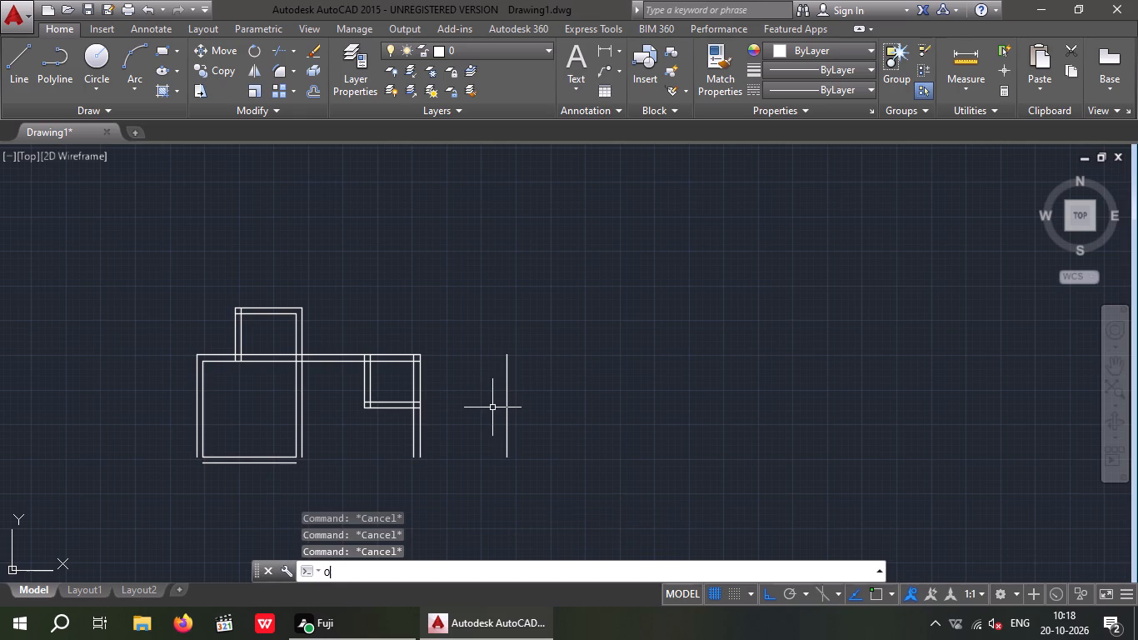
pyautogui.press('Return')
pyautogui.press('9')
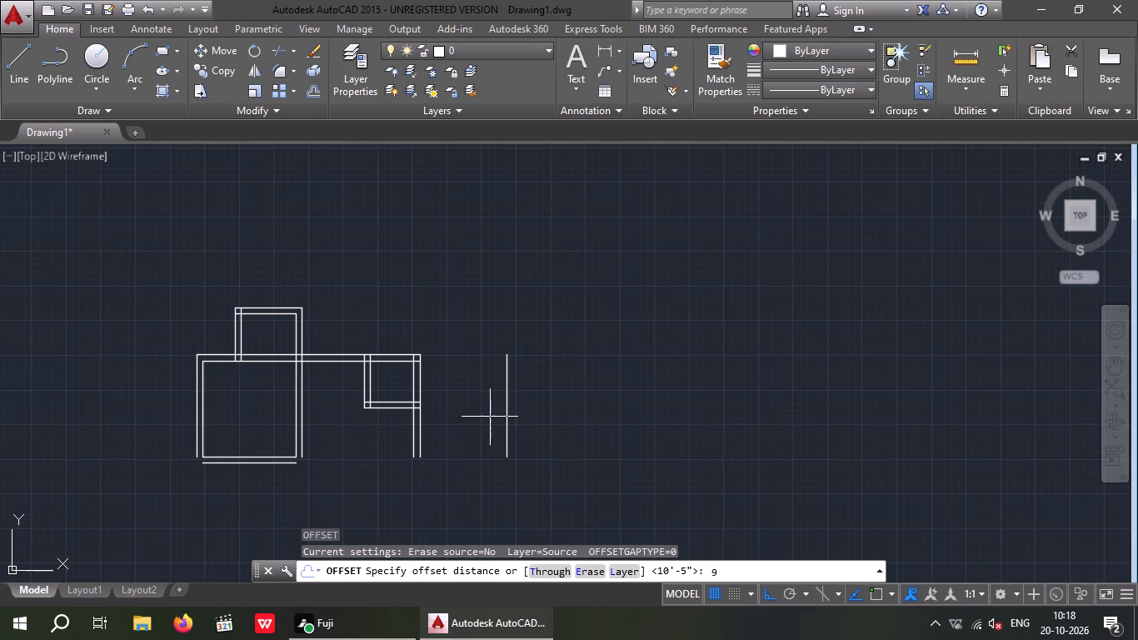
pyautogui.hotkey('shift', '"')
pyautogui.press('Return')
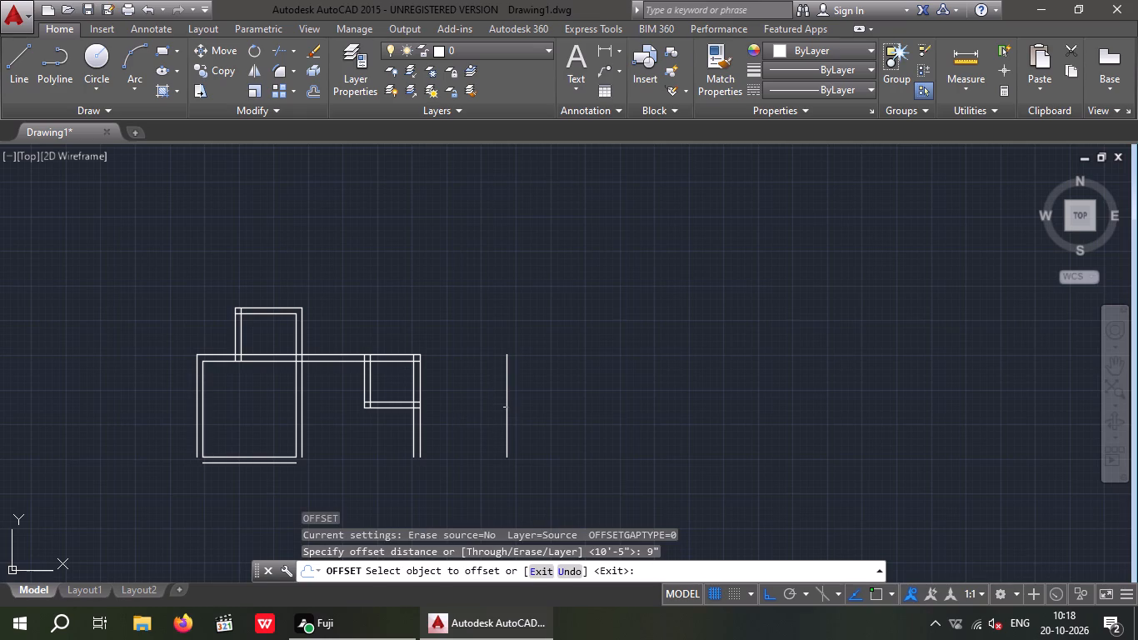
pyautogui.click(505, 405)
pyautogui.click(557, 400)
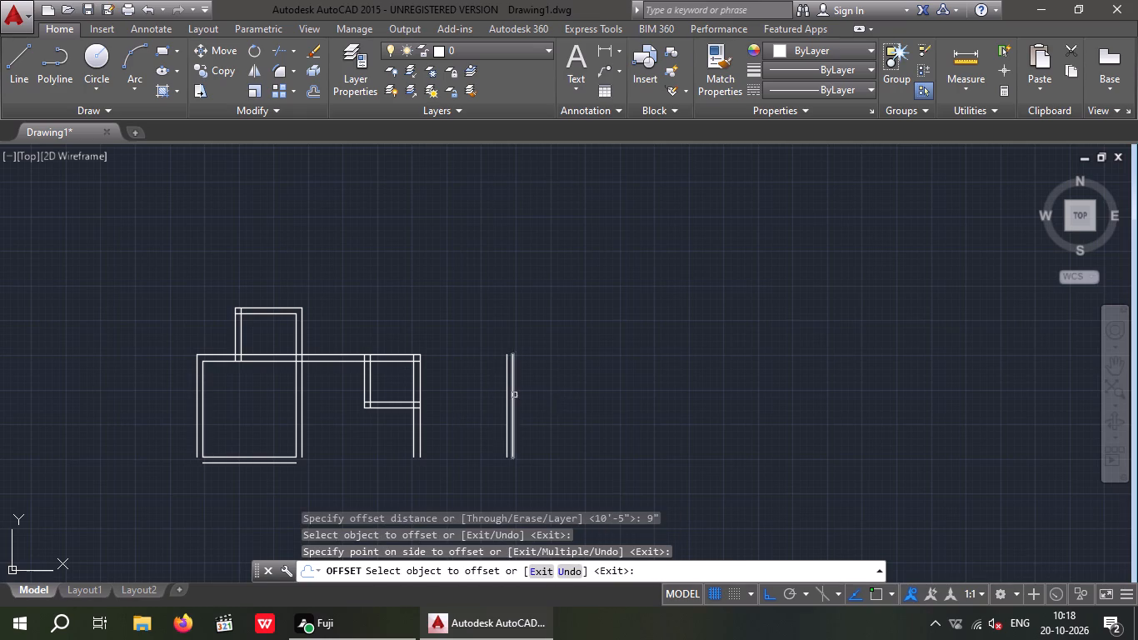
pyautogui.scroll(2, 514, 395)
pyautogui.middleClick(530, 401)
pyautogui.press('Escape')
pyautogui.press('Escape')
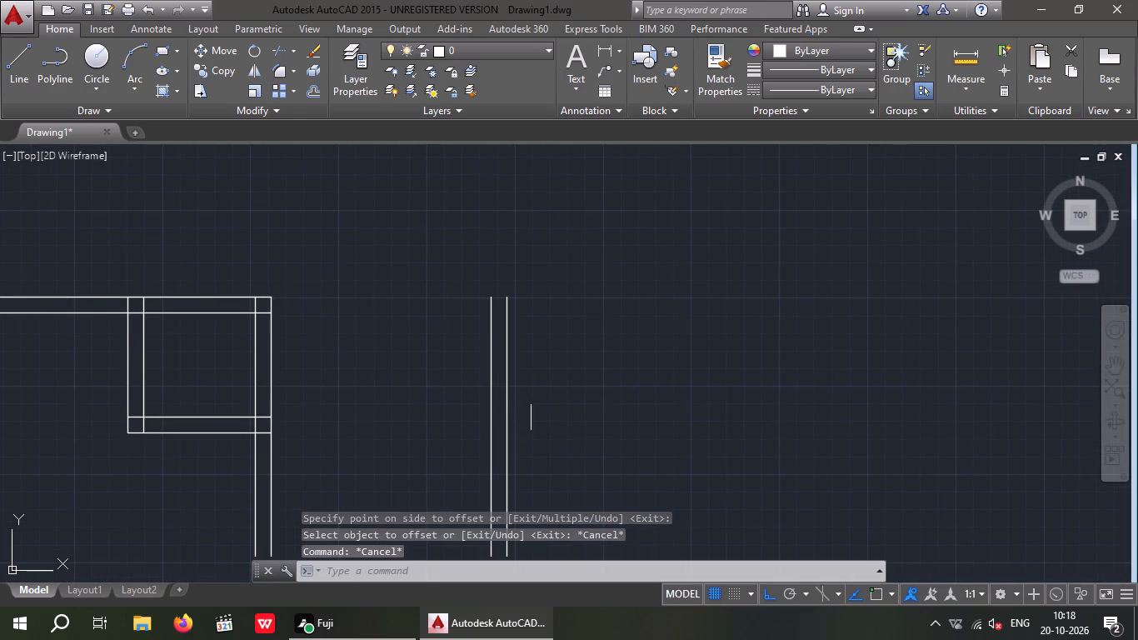
# Extend both cross-wall lines of the small room rightward to the inner line of the new outer wall.
pyautogui.press('e')
pyautogui.write('X')
pyautogui.press('space')
pyautogui.press('space')
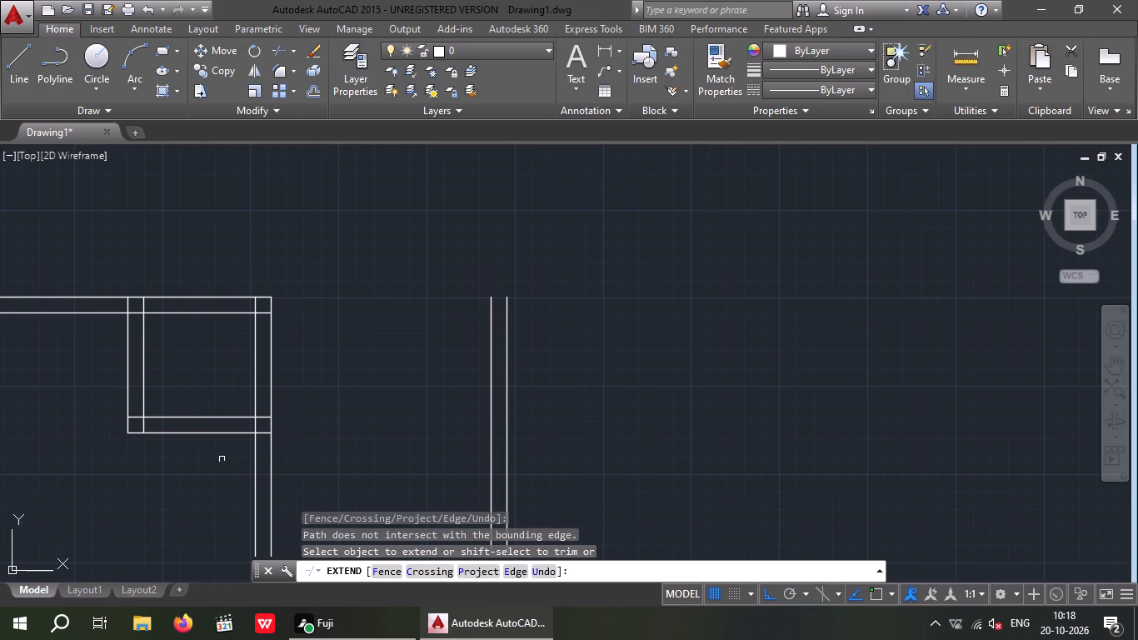
pyautogui.click(222, 459)
pyautogui.click(211, 394)
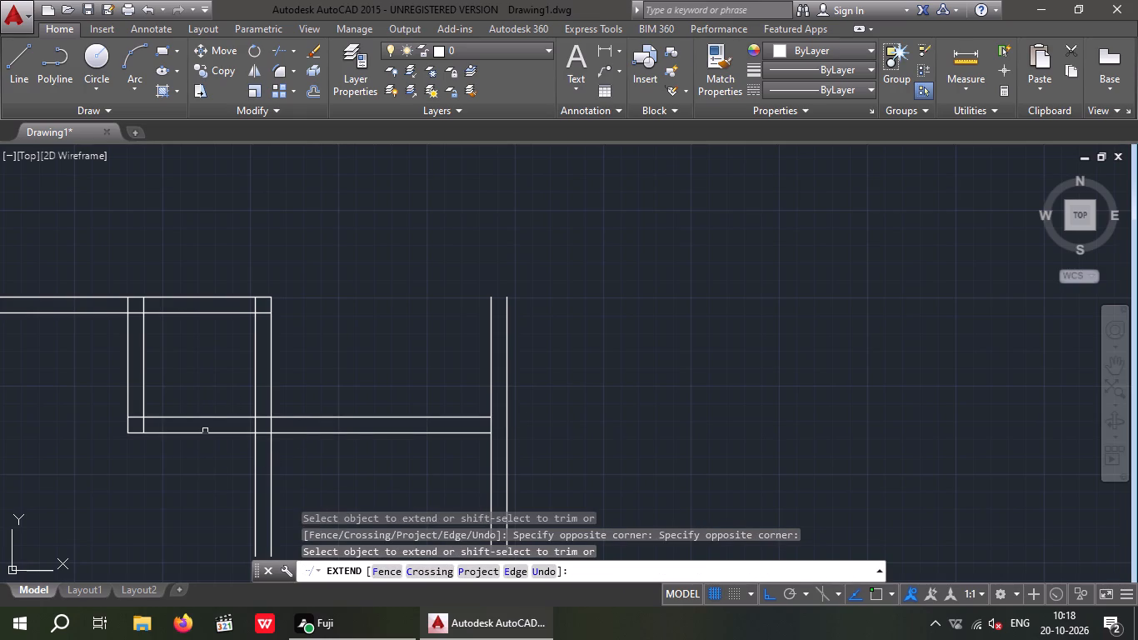
pyautogui.press('Escape')
pyautogui.press('Escape')
# Offset the outer line of the small room's right wall 5'7" to the right.
pyautogui.press('o')
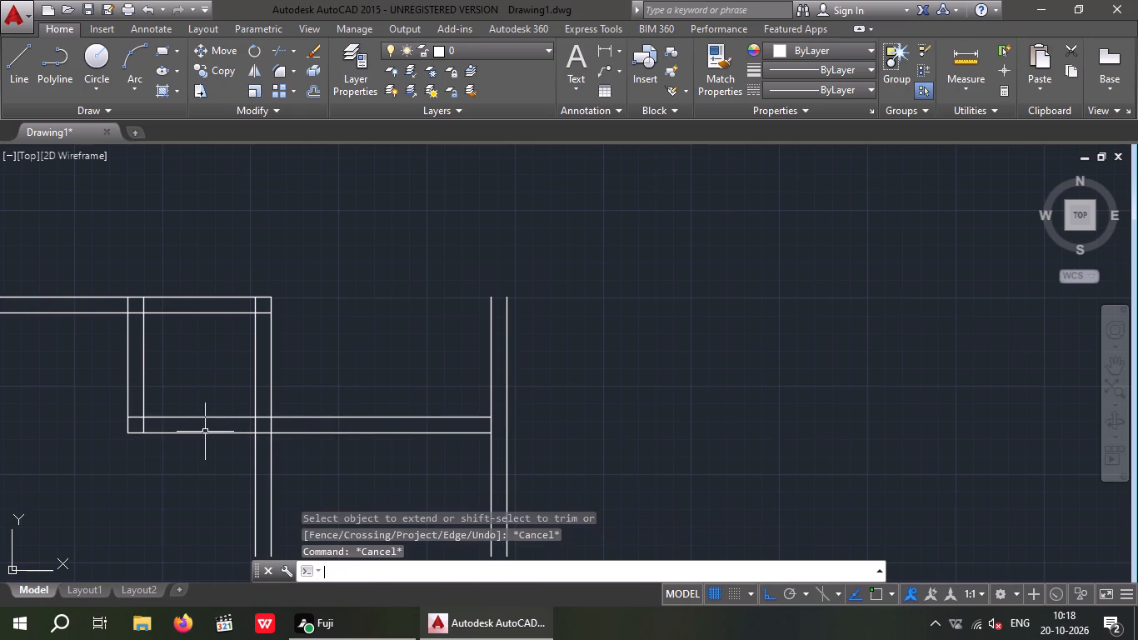
pyautogui.press('Return')
pyautogui.press('5')
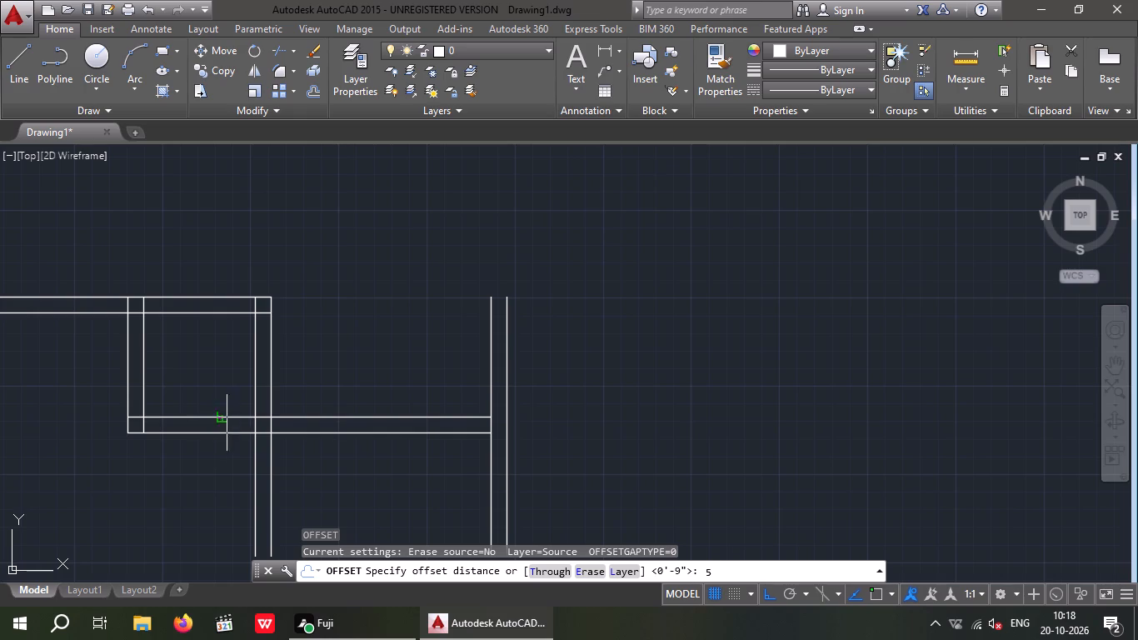
pyautogui.press("'")
pyautogui.press('7')
pyautogui.hotkey('shift', '"')
pyautogui.press('Return')
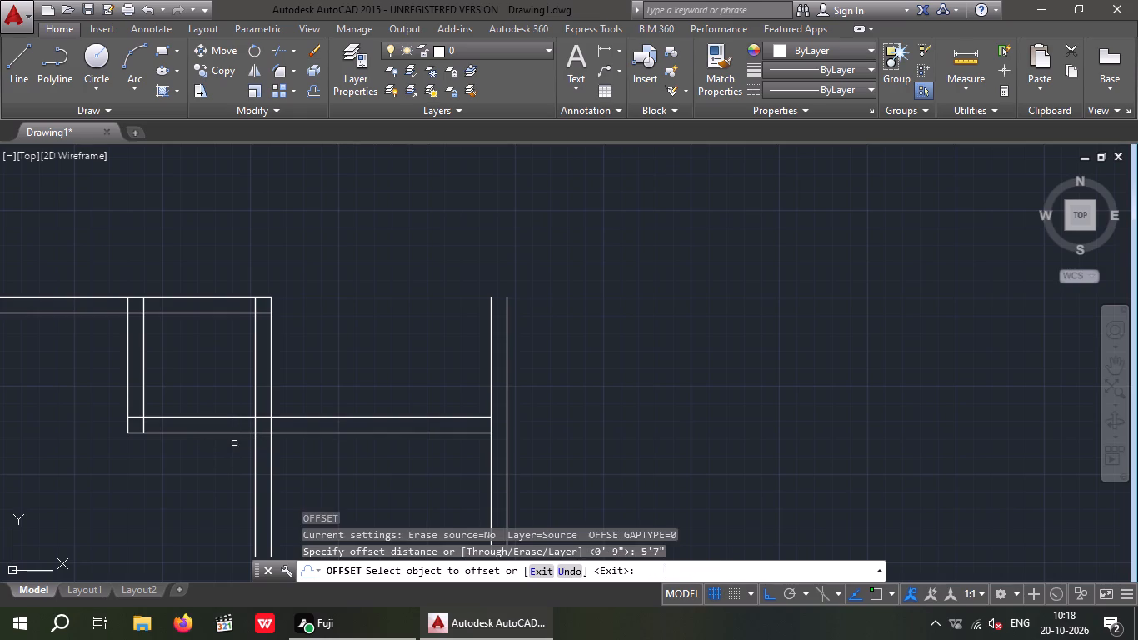
pyautogui.click(272, 367)
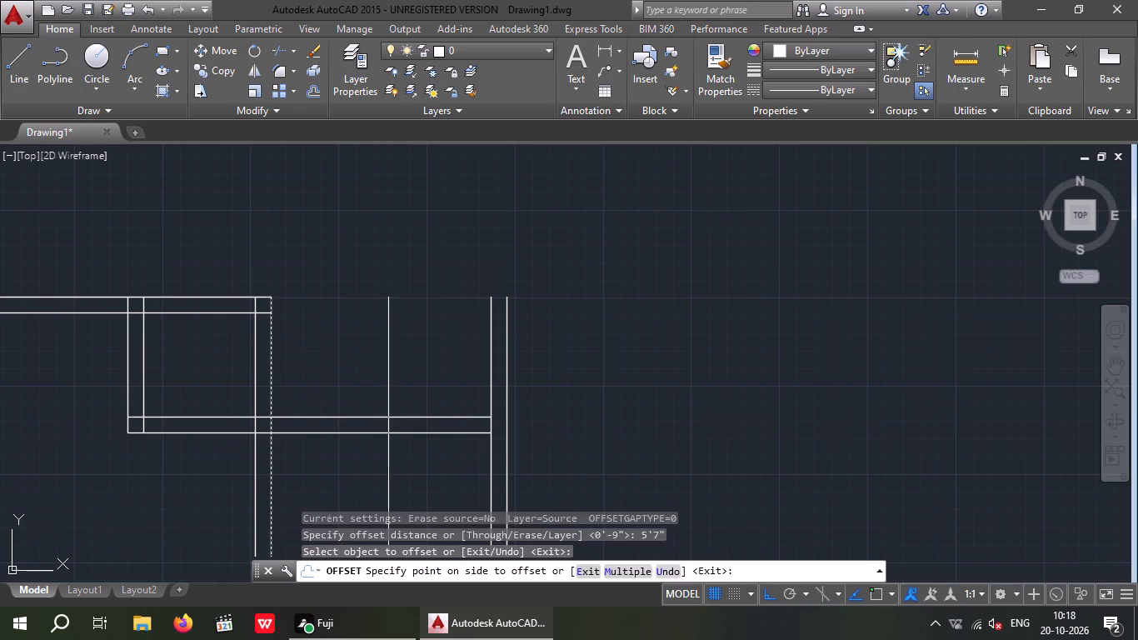
pyautogui.click(322, 368)
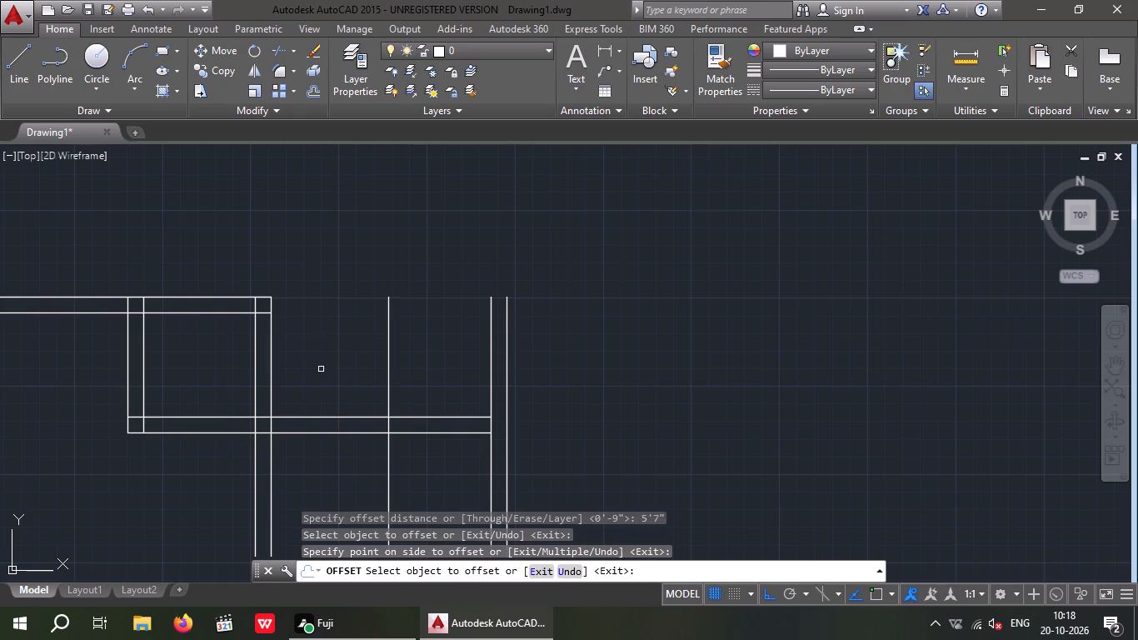
pyautogui.press('Escape')
pyautogui.press('Escape')
# Offset the new vertical line 9" to the right to make a second partition wall.
pyautogui.press('o')
pyautogui.press('Return')
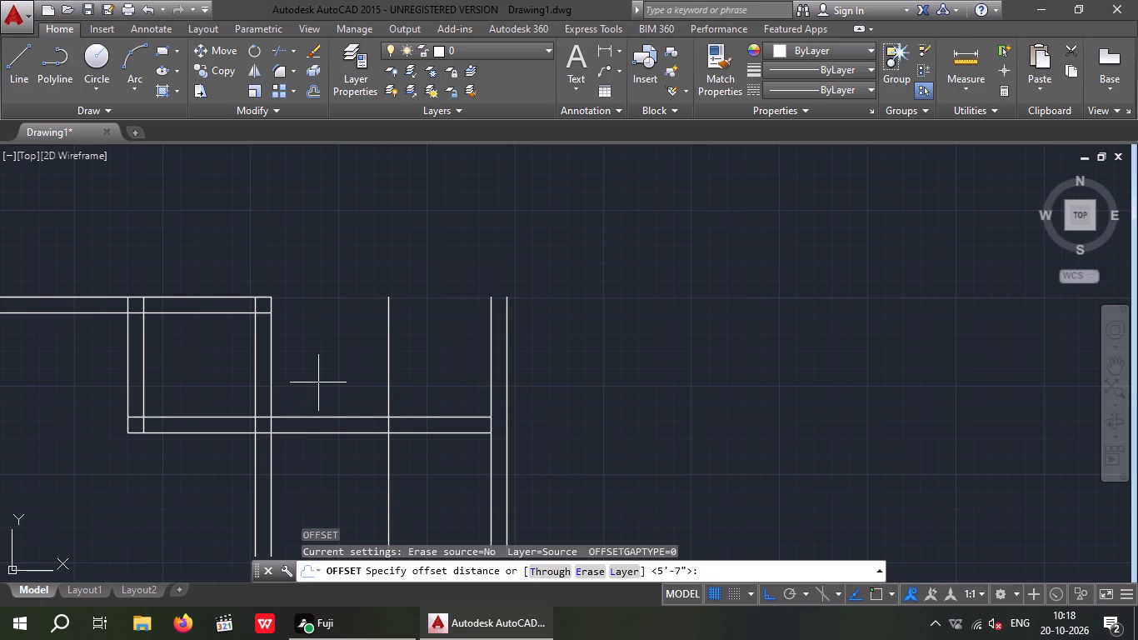
pyautogui.press('9')
pyautogui.hotkey('shift', '"')
pyautogui.press('Return')
pyautogui.click(389, 368)
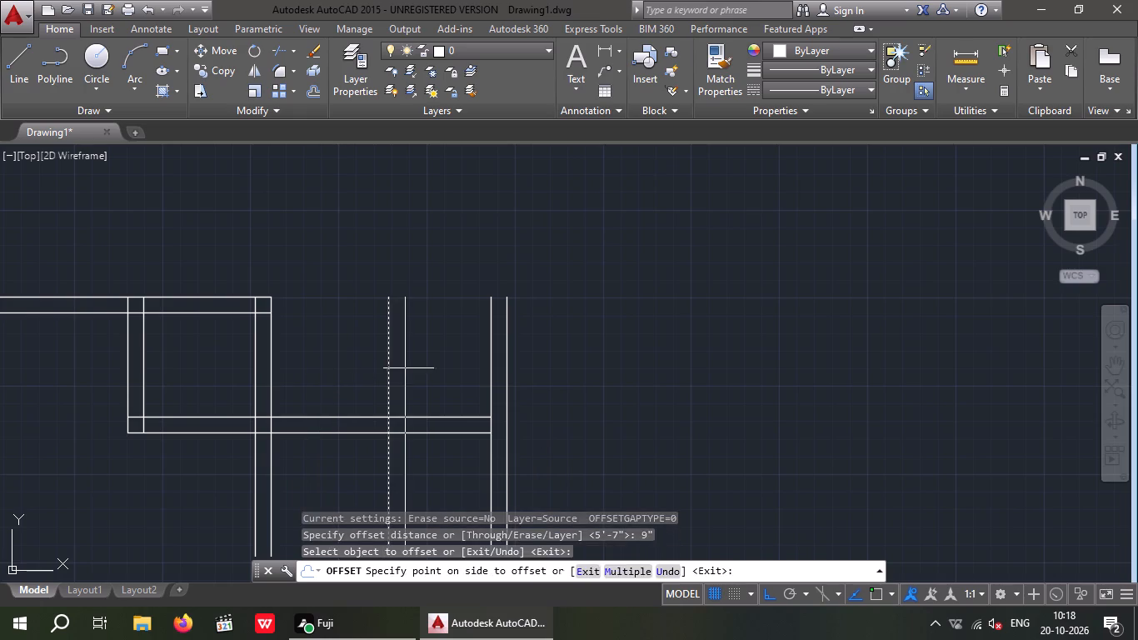
pyautogui.click(428, 364)
pyautogui.press('Escape')
pyautogui.press('Escape')
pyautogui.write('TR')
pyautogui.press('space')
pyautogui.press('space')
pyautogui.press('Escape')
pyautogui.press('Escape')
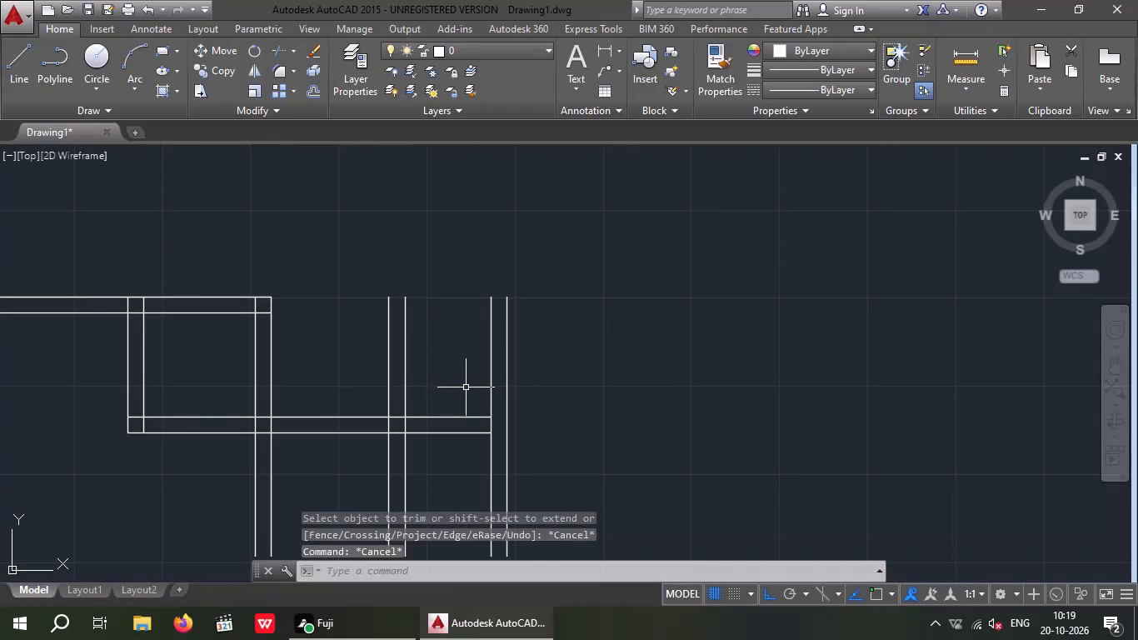
# Extend both cross-wall lines to the outer line of the new far-right wall.
pyautogui.write('EX')
pyautogui.press('space')
pyautogui.press('space')
pyautogui.moveTo(459, 463); pyautogui.dragTo(457, 463)
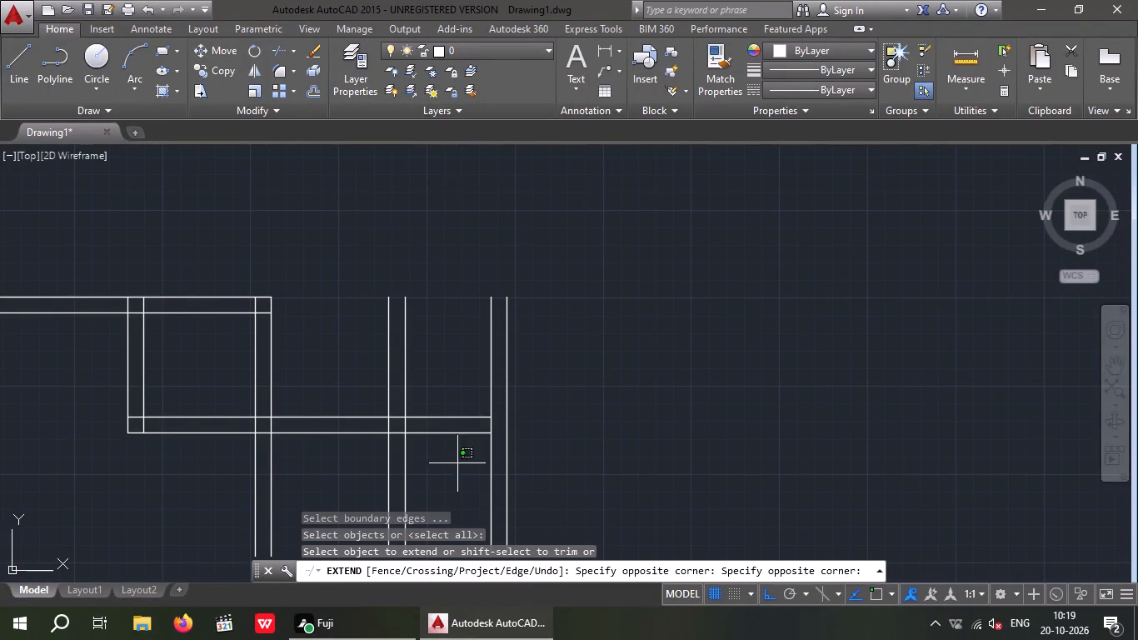
pyautogui.moveTo(457, 463); pyautogui.dragTo(451, 445)
pyautogui.click(433, 383)
pyautogui.press('Escape')
pyautogui.press('Escape')
pyautogui.press('Escape')
# Trim the far-right wall lines above the cross wall and the second partition's lines below it.
pyautogui.write('TR')
pyautogui.press('space')
pyautogui.press('space')
pyautogui.moveTo(581, 342); pyautogui.dragTo(480, 361)
pyautogui.click(474, 364)
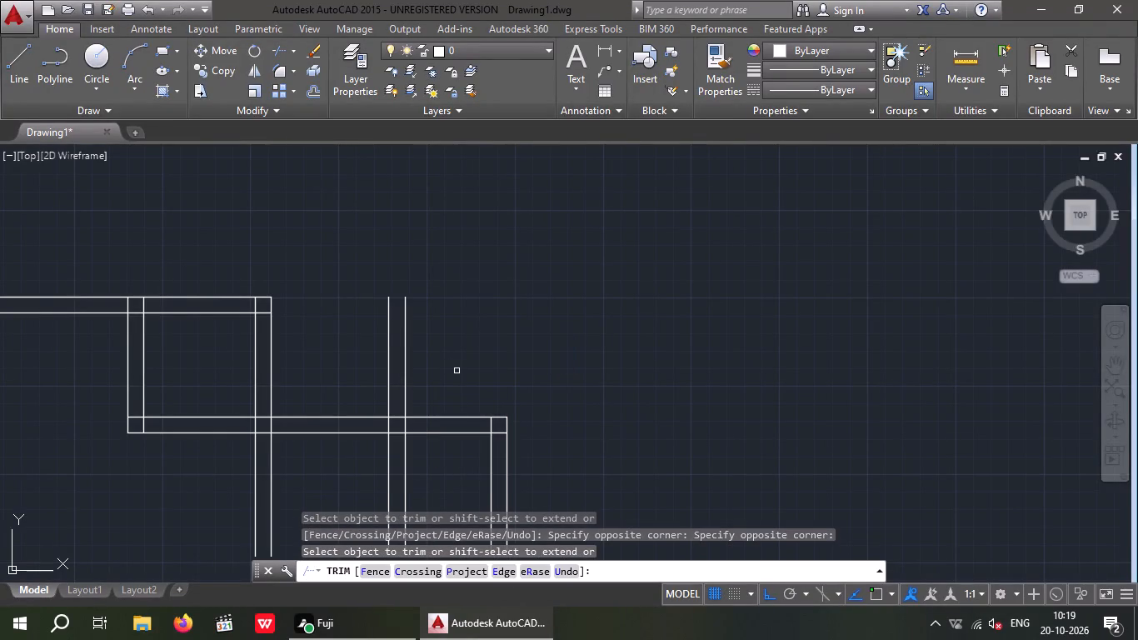
pyautogui.moveTo(429, 452); pyautogui.dragTo(385, 472)
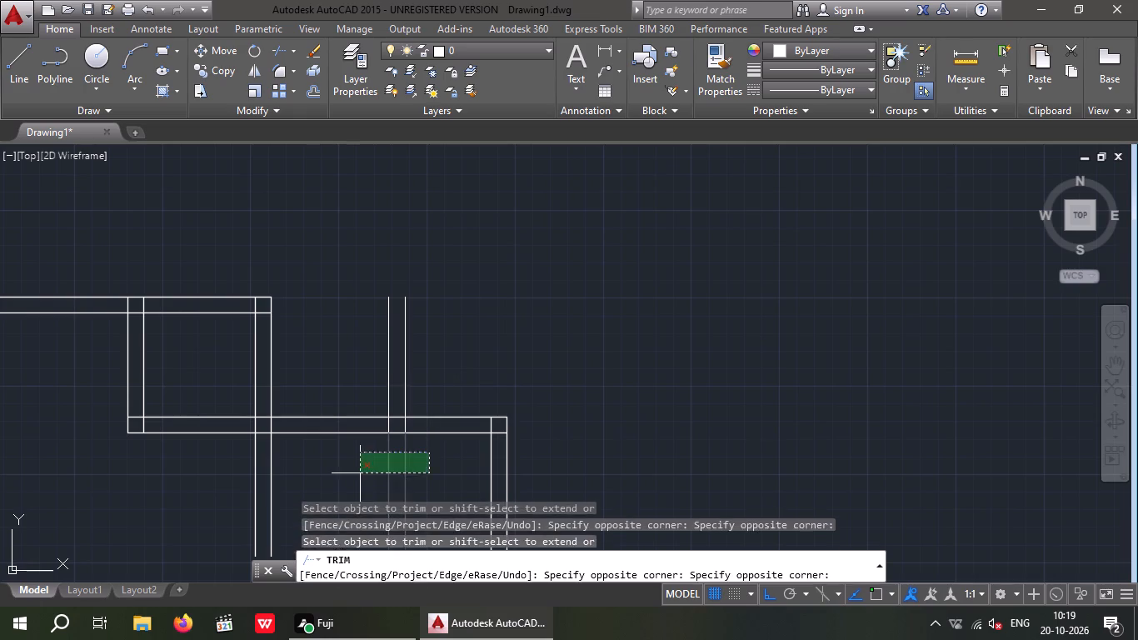
pyautogui.click(360, 473)
pyautogui.press('Escape')
pyautogui.press('Escape')
pyautogui.press('Escape')
# Extend both top wall lines past the small room to the outer line of the second partition wall.
pyautogui.press('e')
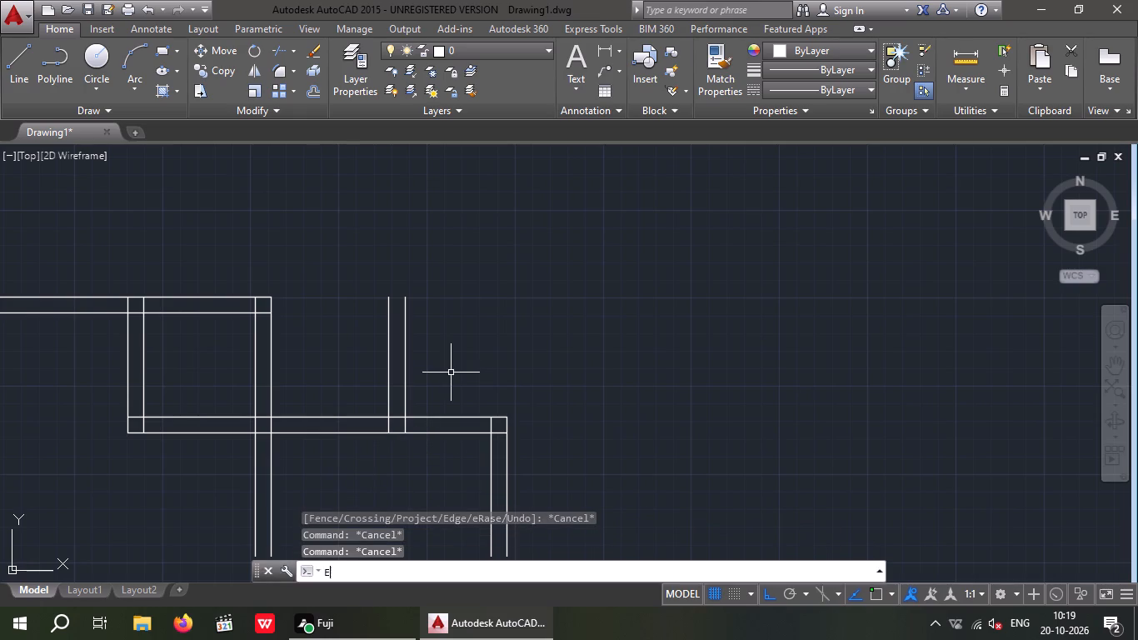
pyautogui.write('X')
pyautogui.press('space')
pyautogui.press('space')
pyautogui.click(231, 353)
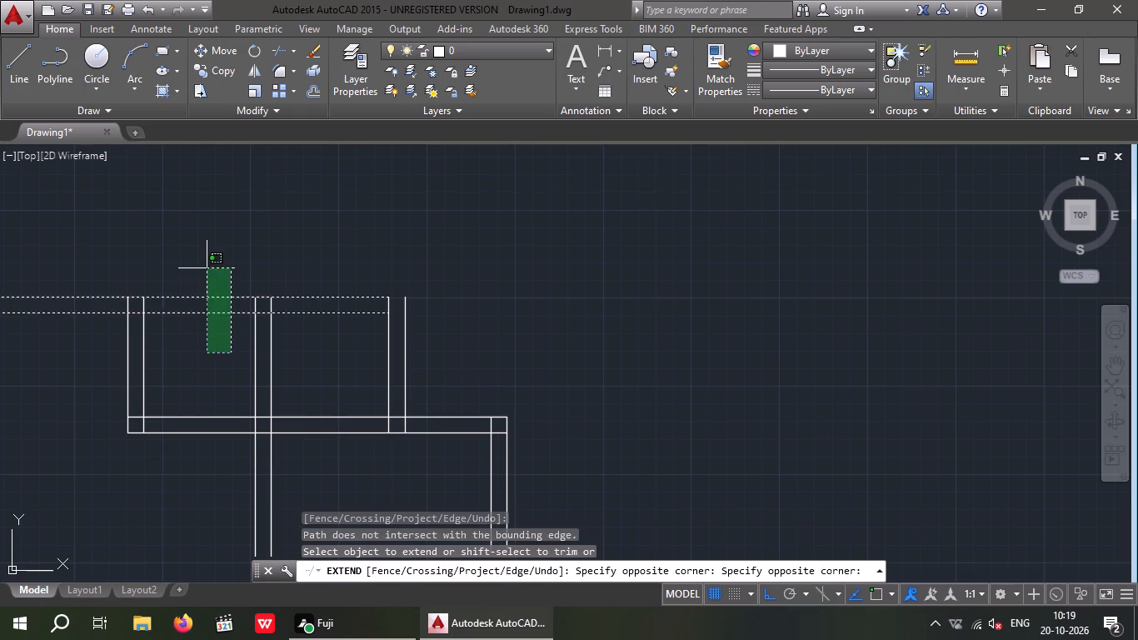
pyautogui.click(207, 268)
pyautogui.moveTo(327, 350); pyautogui.dragTo(320, 329)
pyautogui.click(308, 272)
pyautogui.press('Escape')
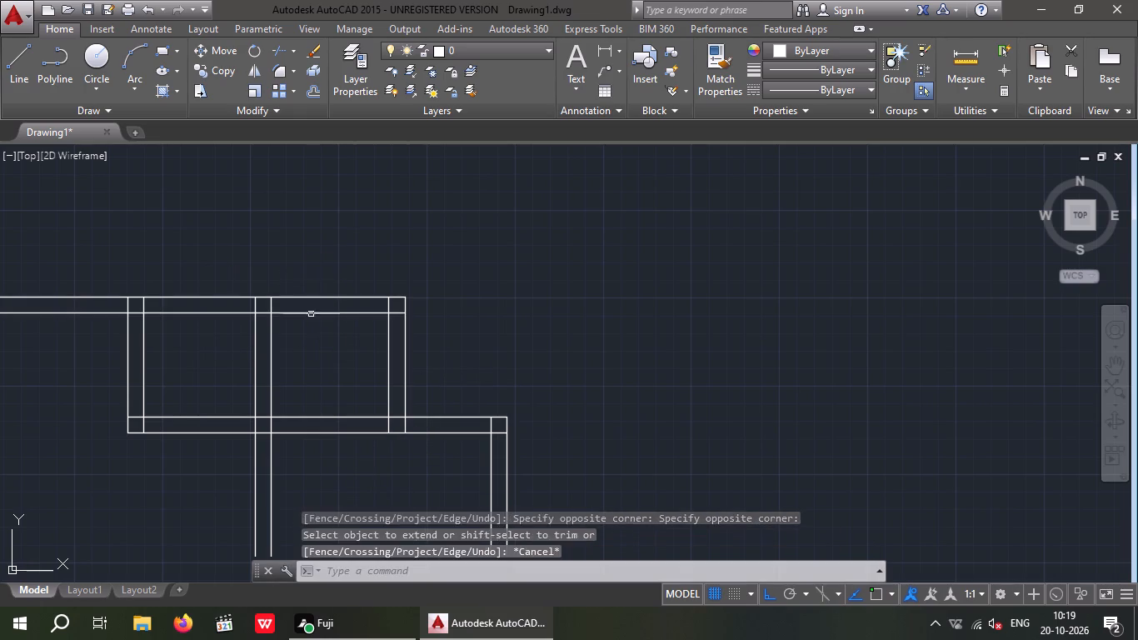
pyautogui.press('Escape')
pyautogui.press('Escape')
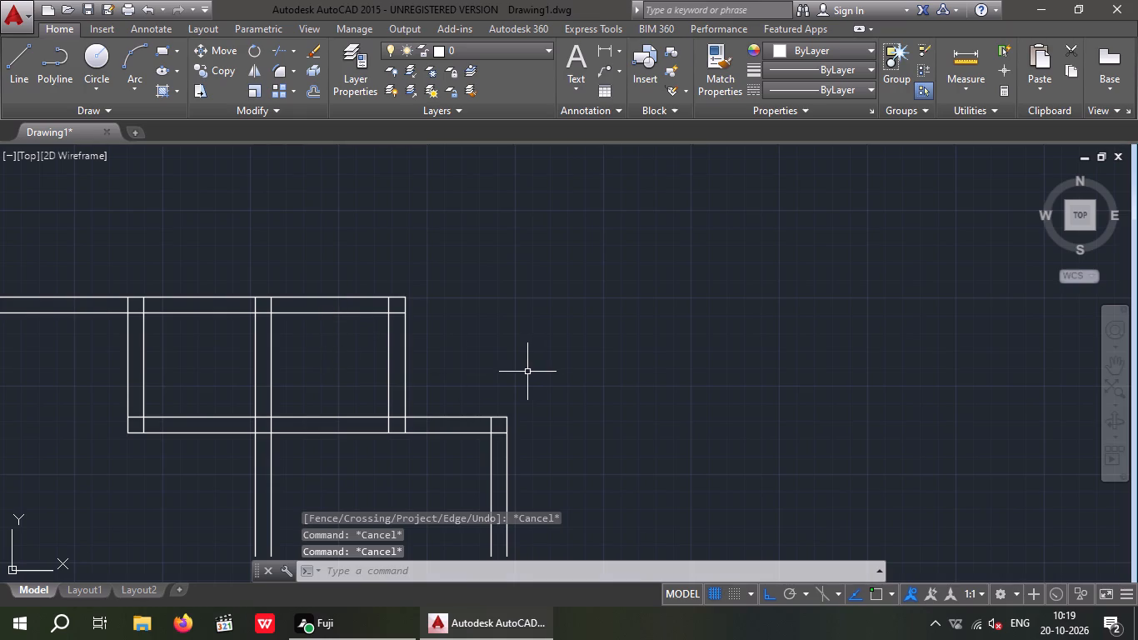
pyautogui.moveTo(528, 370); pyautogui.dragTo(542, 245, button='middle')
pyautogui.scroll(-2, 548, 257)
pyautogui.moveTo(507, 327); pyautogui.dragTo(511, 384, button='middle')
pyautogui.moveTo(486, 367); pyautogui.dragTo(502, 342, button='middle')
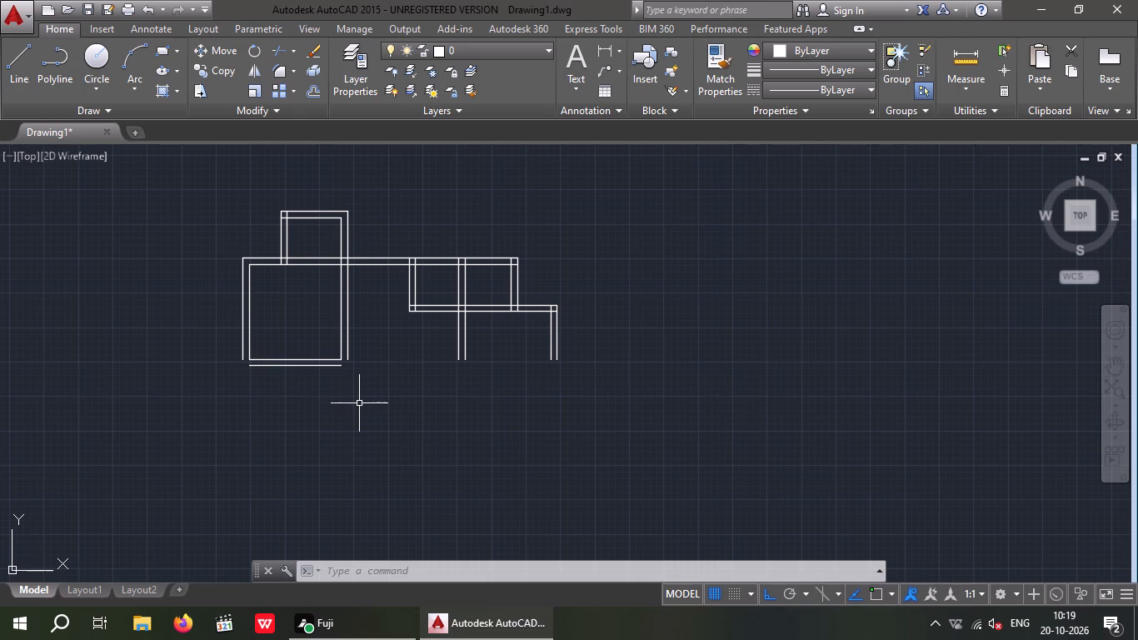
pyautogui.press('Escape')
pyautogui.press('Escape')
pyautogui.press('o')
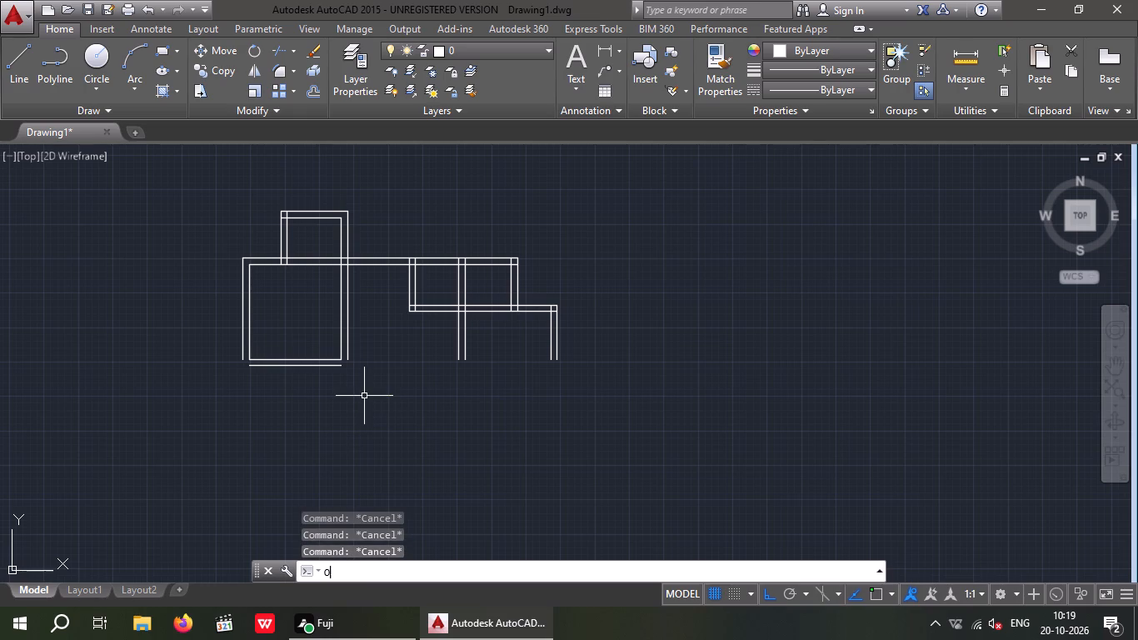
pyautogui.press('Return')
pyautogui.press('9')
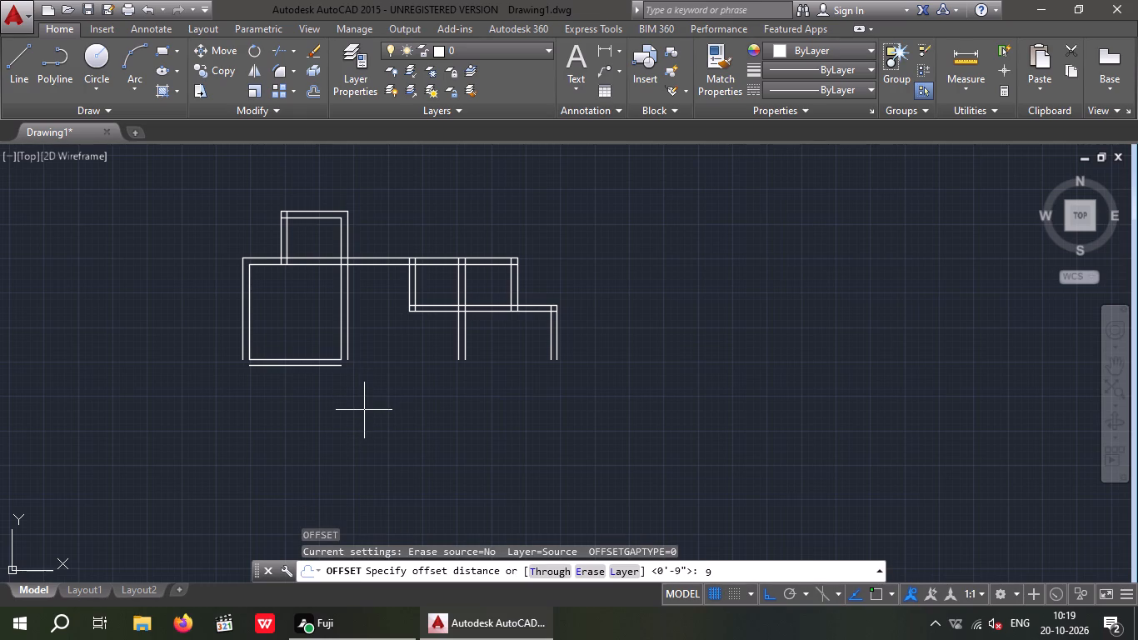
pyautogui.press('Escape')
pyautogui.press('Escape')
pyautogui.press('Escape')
# Offset the outer line of the 11'2" by 11'6" room's bottom wall 4'7" downward.
pyautogui.press('o')
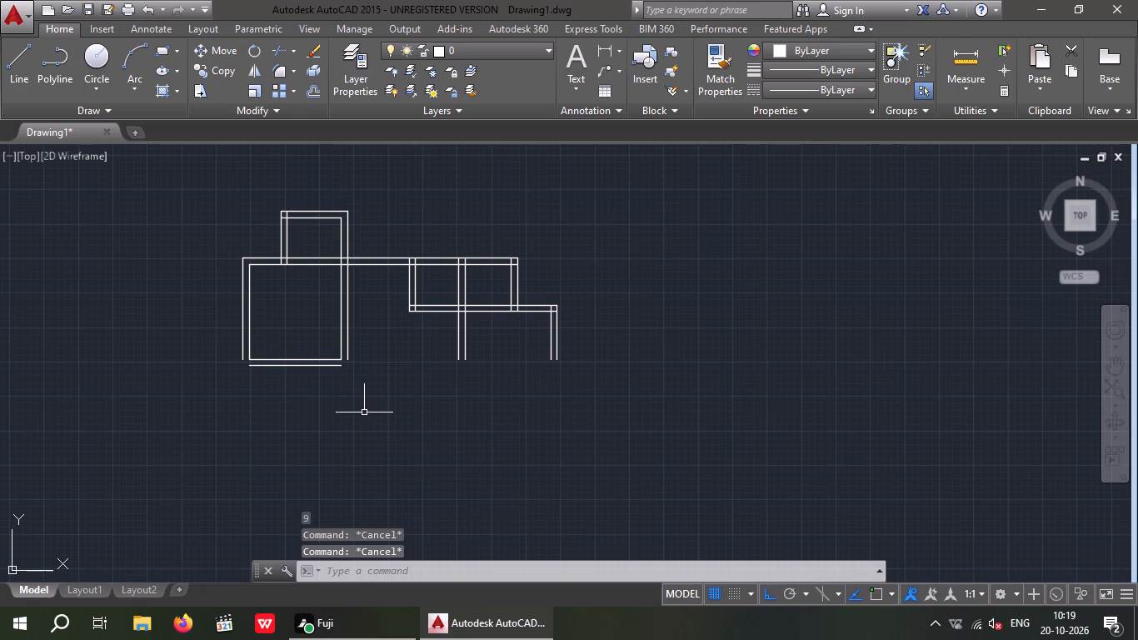
pyautogui.press('Return')
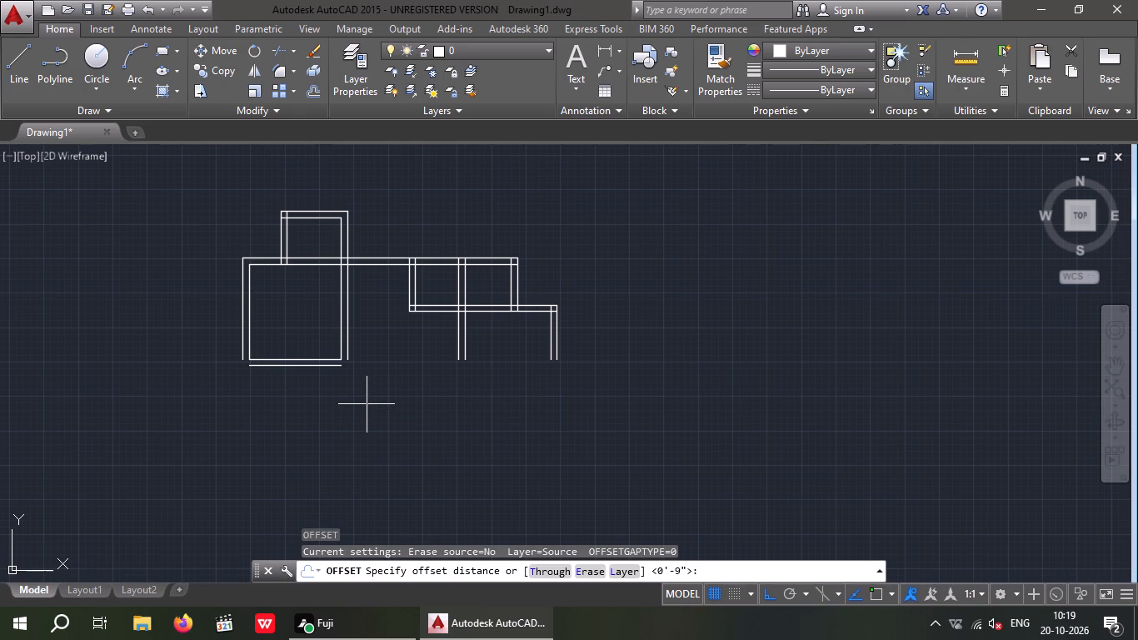
pyautogui.press('4')
pyautogui.press("'")
pyautogui.press('7')
pyautogui.hotkey('shift', '"')
pyautogui.press('Return')
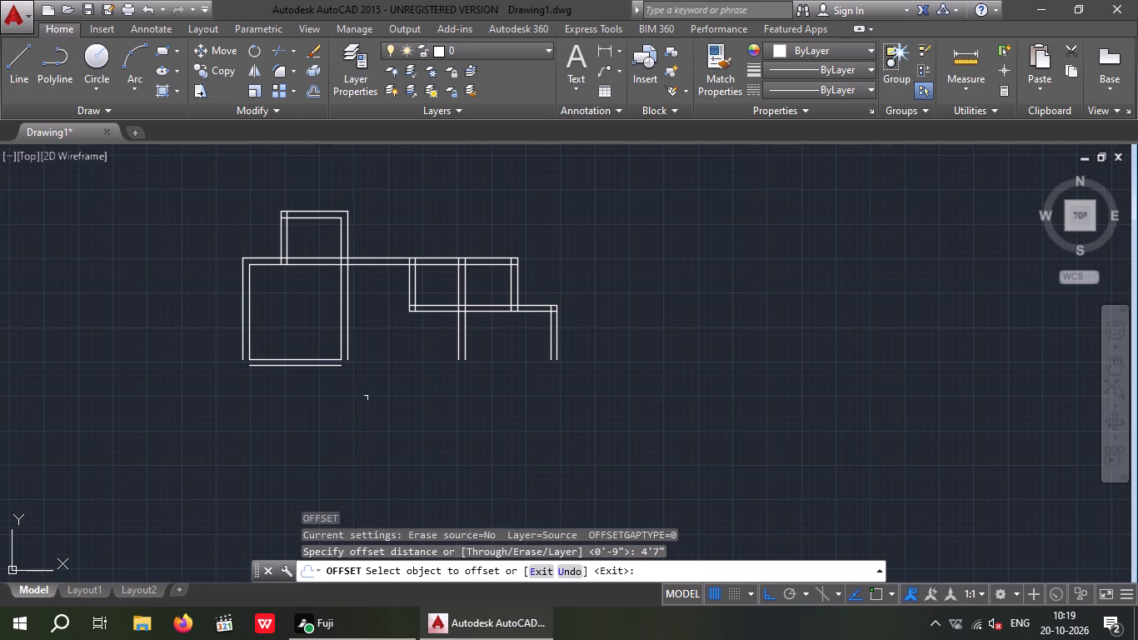
pyautogui.click(316, 367)
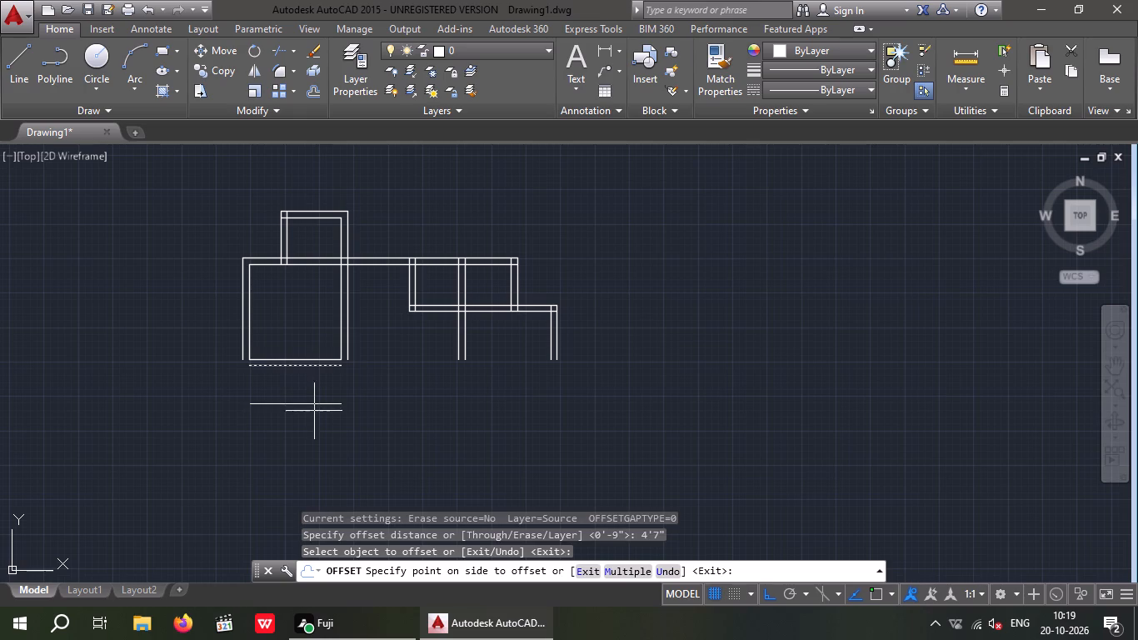
pyautogui.click(314, 411)
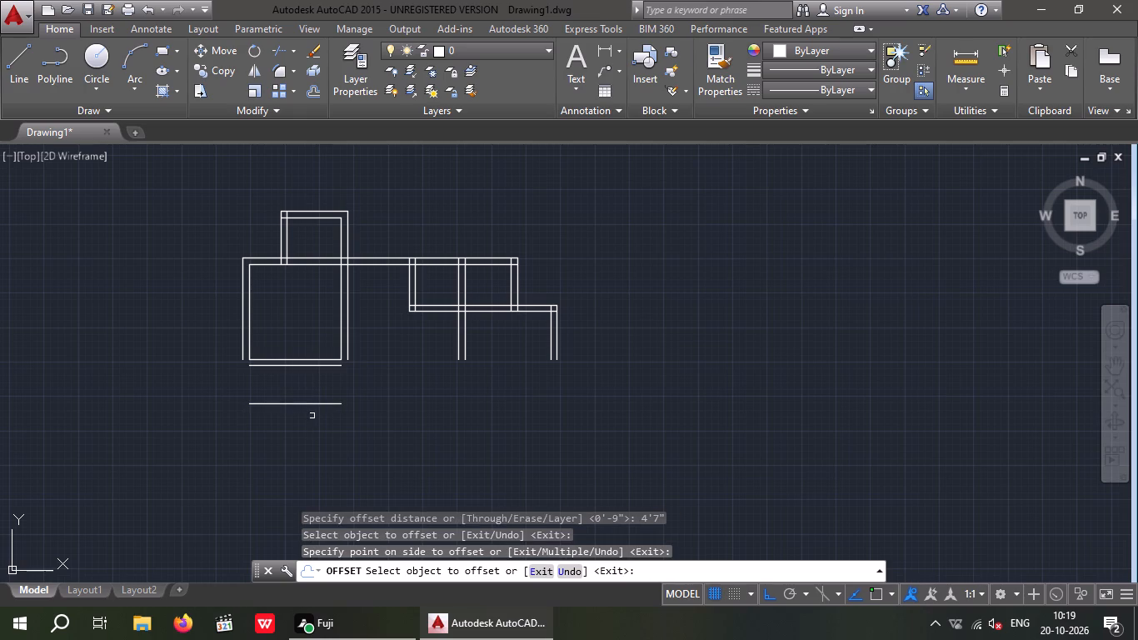
pyautogui.press('Escape')
pyautogui.press('Escape')
# Offset the new horizontal line 9" downward to form the bottom wall of the lower rooms.
pyautogui.press('o')
pyautogui.press('Return')
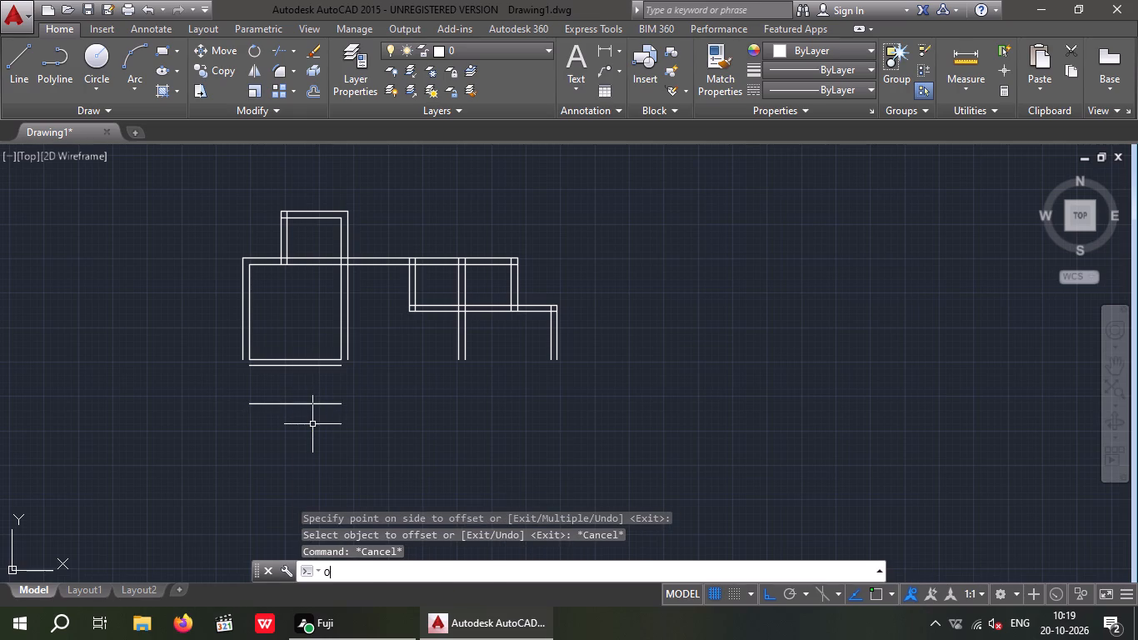
pyautogui.press('9')
pyautogui.hotkey('shift', '"')
pyautogui.press('Return')
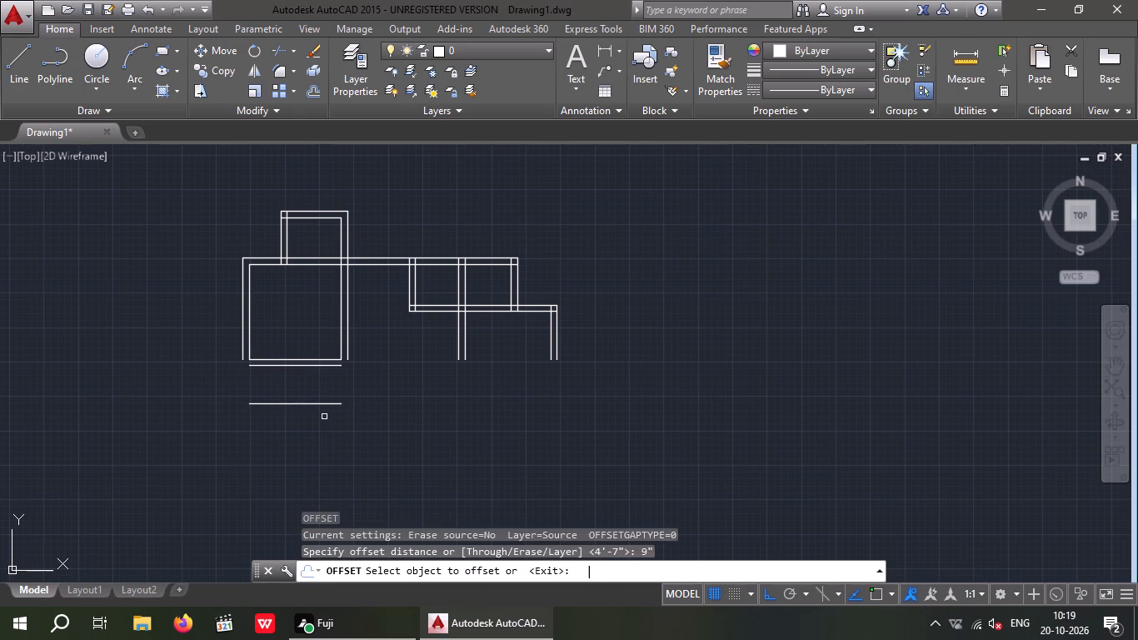
pyautogui.moveTo(316, 405); pyautogui.dragTo(313, 424)
pyautogui.click(314, 450)
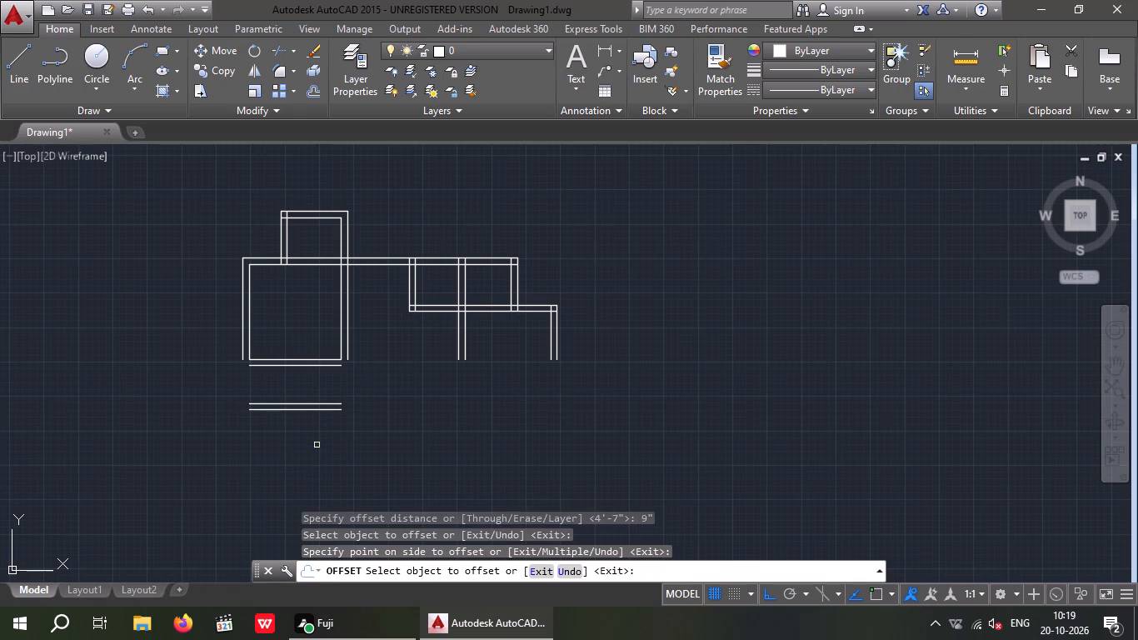
pyautogui.press('Escape')
pyautogui.press('Escape')
pyautogui.press('Escape')
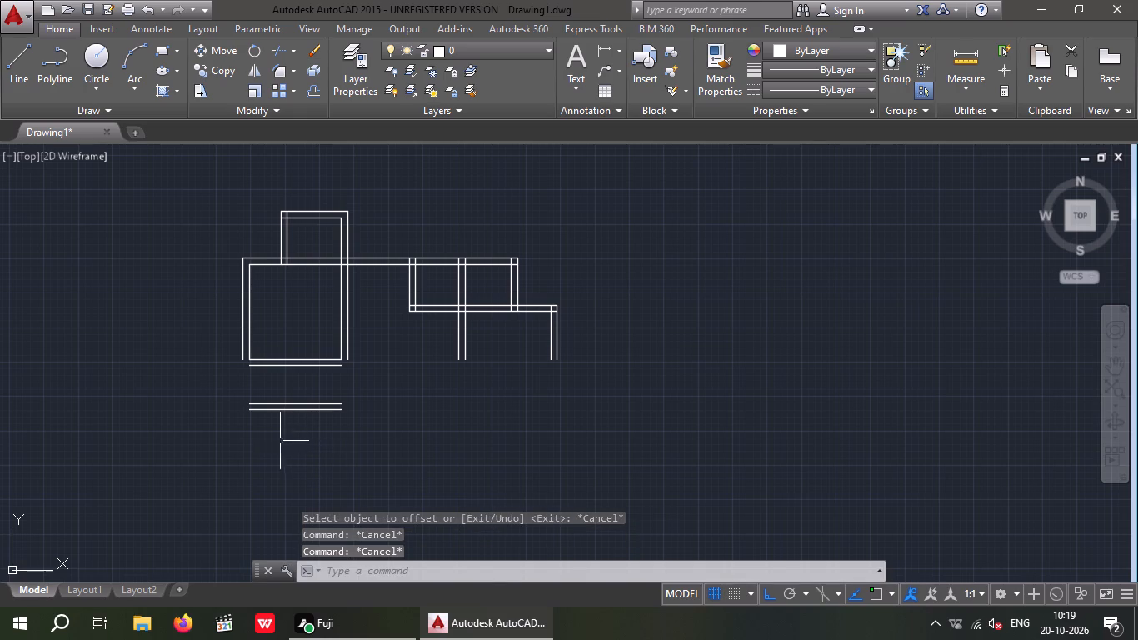
# Extend the inner line of the main room's left wall down to the lowest horizontal line.
pyautogui.scroll(2, 237, 394)
pyautogui.press('Escape')
pyautogui.write('EX')
pyautogui.press('space')
pyautogui.press('space')
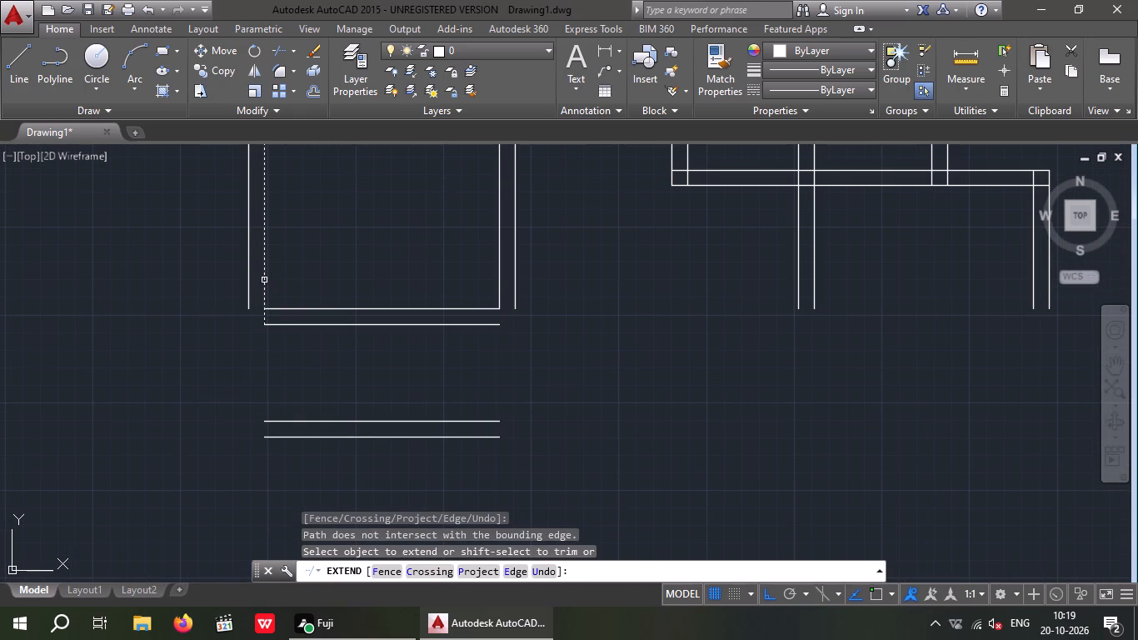
pyautogui.click(264, 279)
pyautogui.click(262, 280)
pyautogui.click(264, 285)
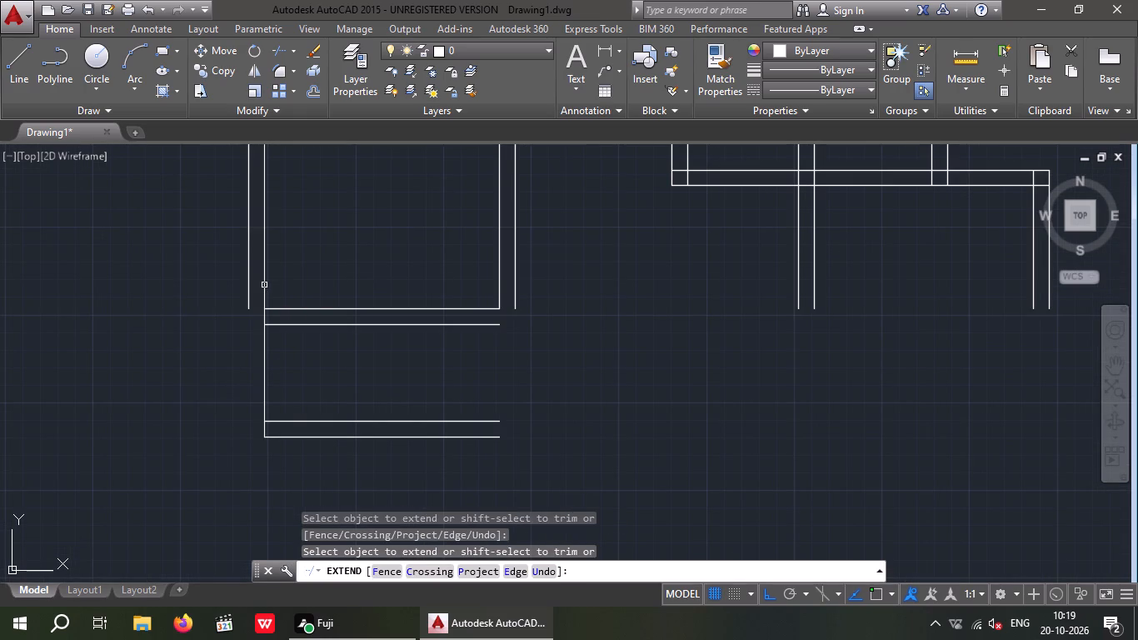
pyautogui.press('Escape')
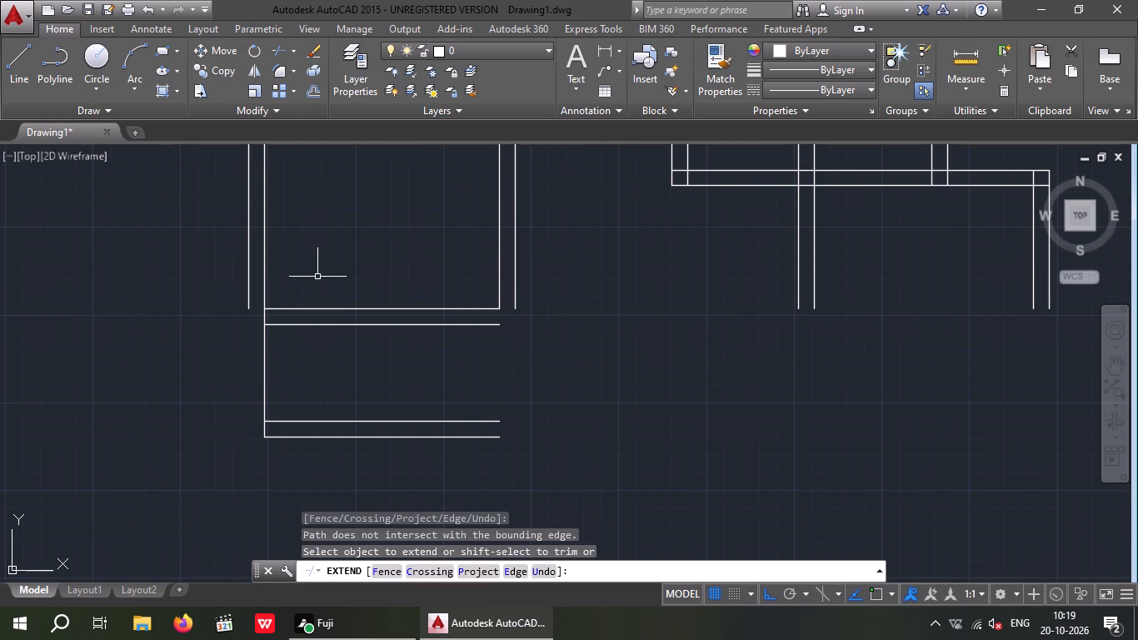
pyautogui.press('Escape')
# Offset the extended left wall line 6'7" to the right across the space below the main room.
pyautogui.moveTo(337, 364); pyautogui.dragTo(253, 364, button='middle')
pyautogui.press('Escape')
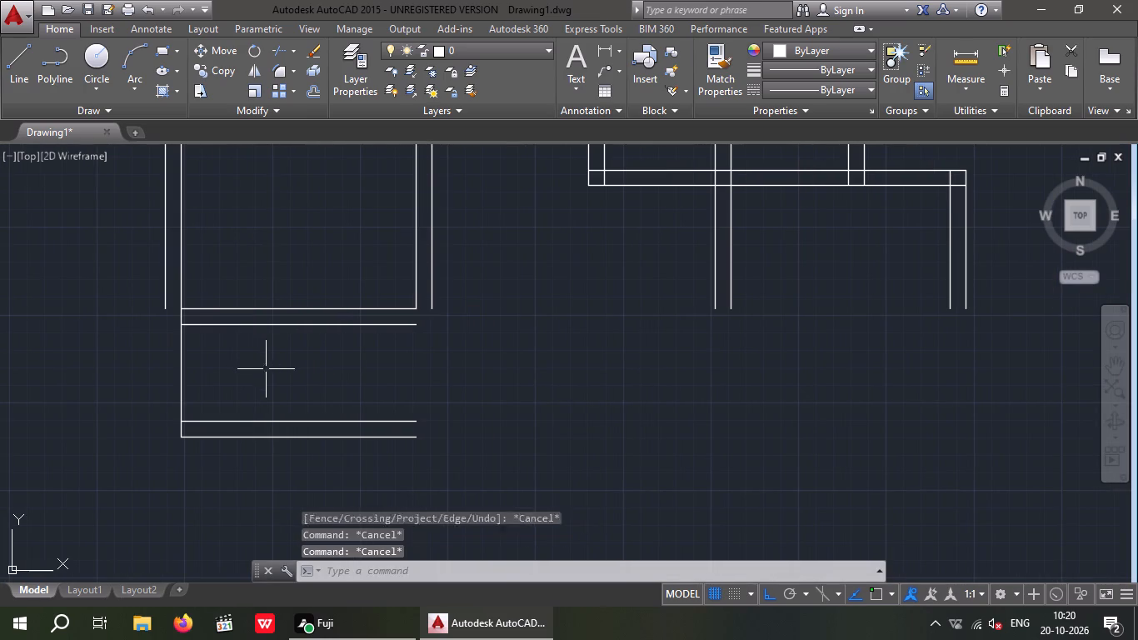
pyautogui.press('Escape')
pyautogui.press('o')
pyautogui.press('Return')
pyautogui.press('6')
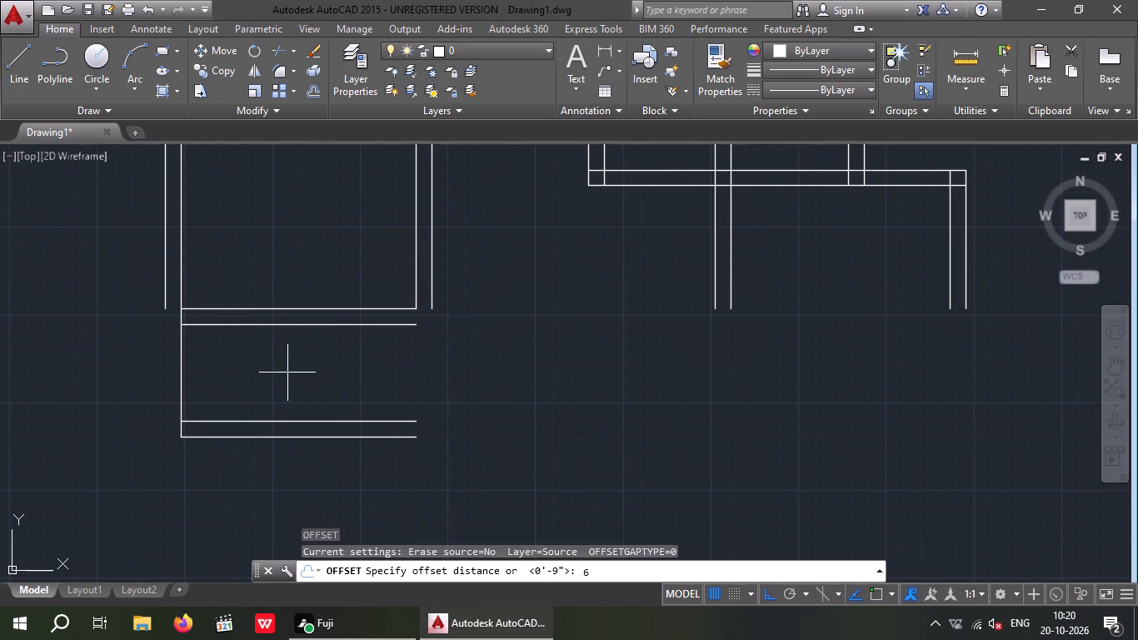
pyautogui.press("'")
pyautogui.press('7')
pyautogui.hotkey('shift', '"')
pyautogui.press('Return')
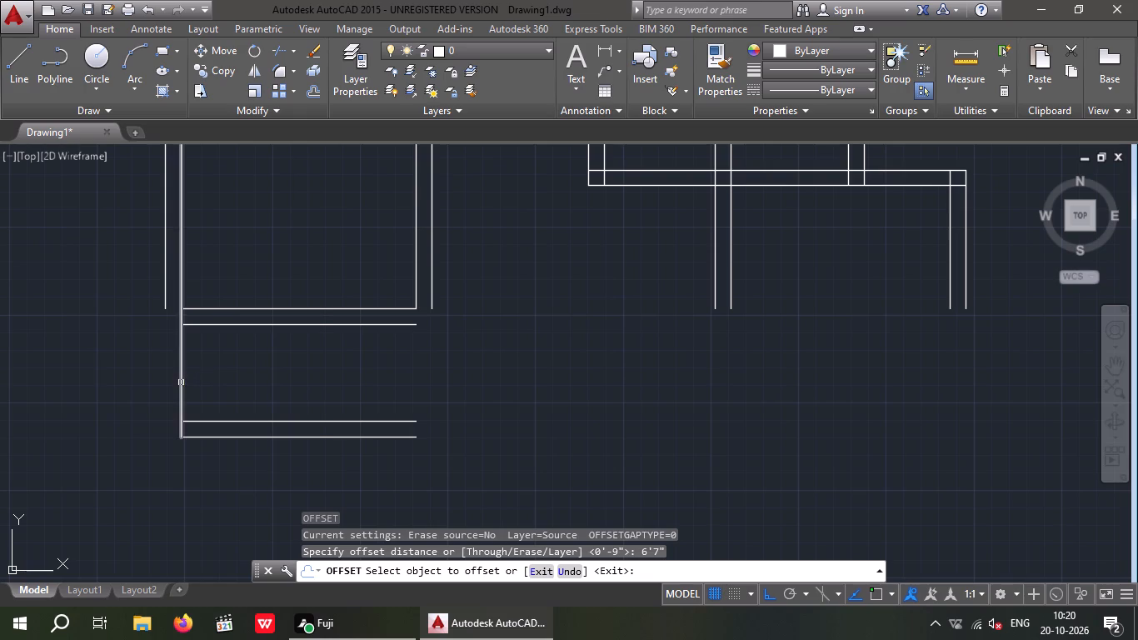
pyautogui.moveTo(181, 382); pyautogui.dragTo(224, 393)
pyautogui.click(390, 403)
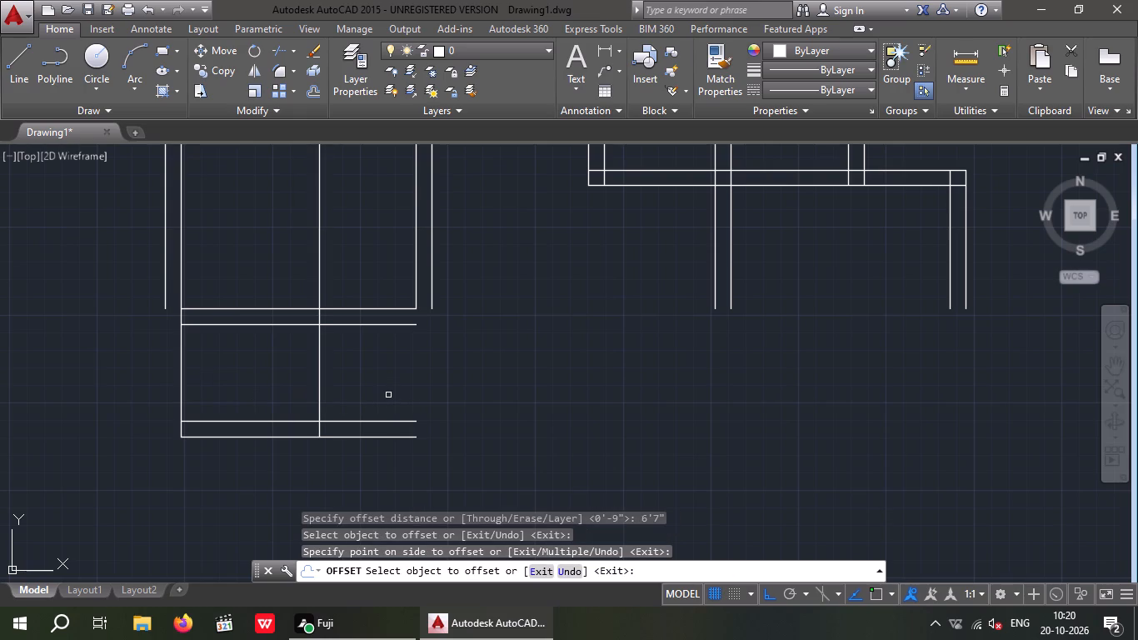
pyautogui.press('Escape')
pyautogui.press('Escape')
pyautogui.press('Escape')
# Offset the new vertical line 9" to the right to make the lower partition wall.
pyautogui.press('o')
pyautogui.press('Return')
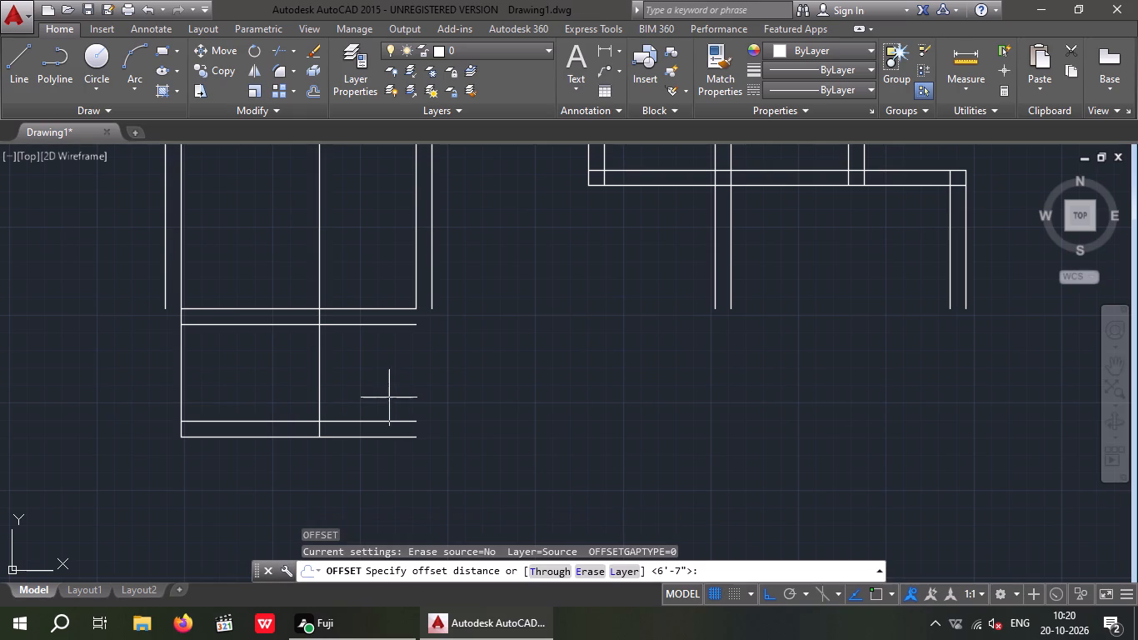
pyautogui.press('9')
pyautogui.hotkey('shift', '"')
pyautogui.press('Return')
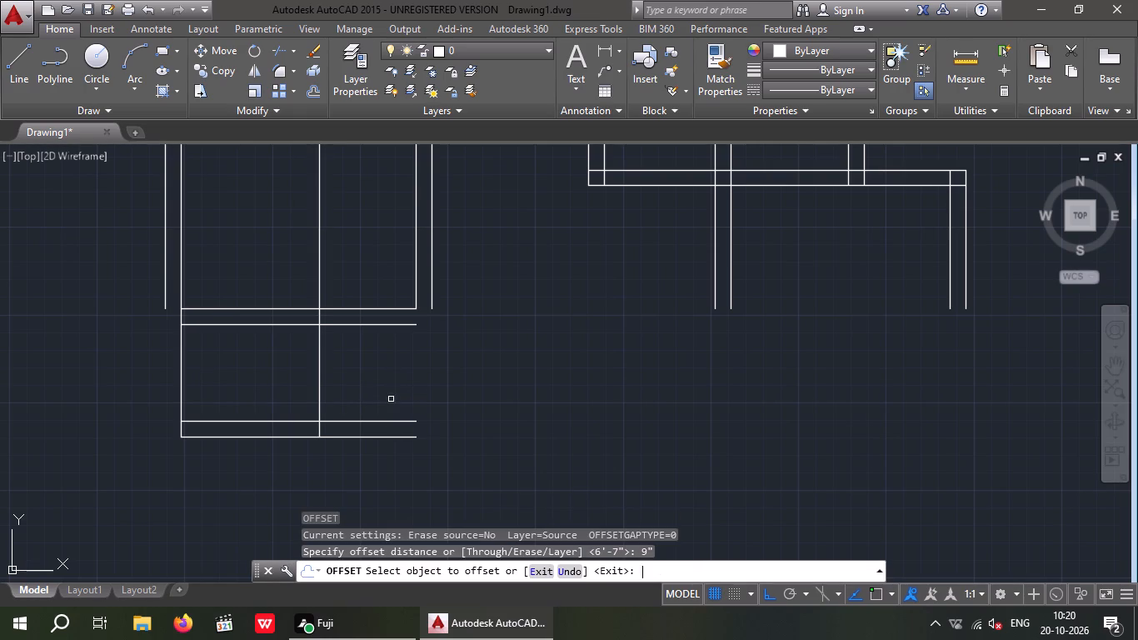
pyautogui.click(319, 392)
pyautogui.click(387, 395)
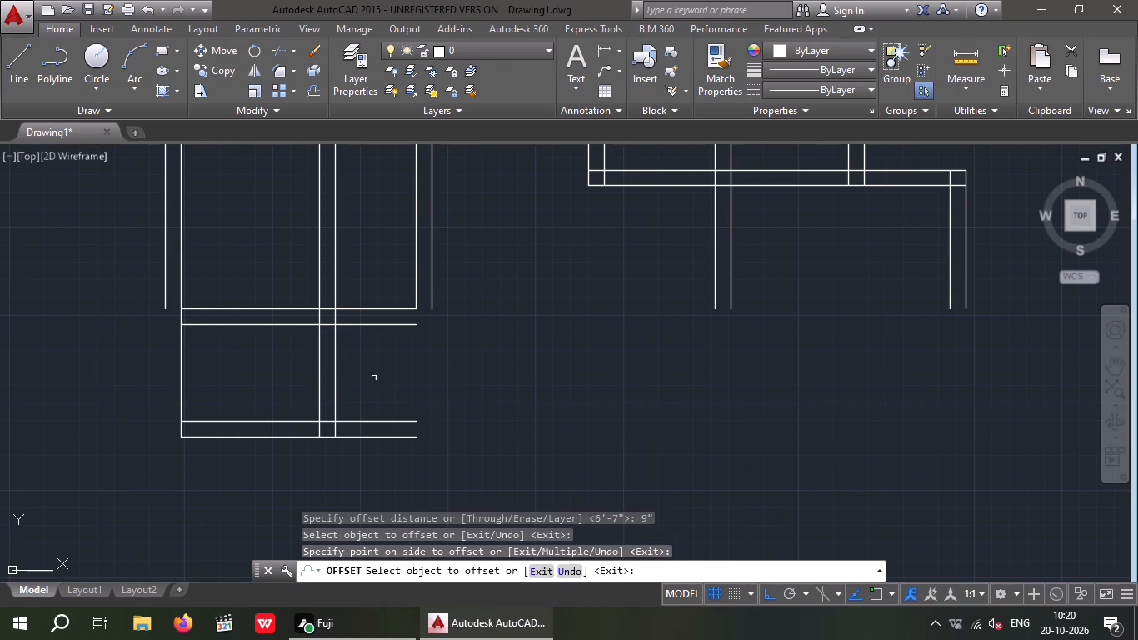
pyautogui.press('Escape')
pyautogui.press('Escape')
# Trim both lower partition lines where they run through the main room above its bottom wall.
pyautogui.press('t')
pyautogui.write('R')
pyautogui.press('space')
pyautogui.press('space')
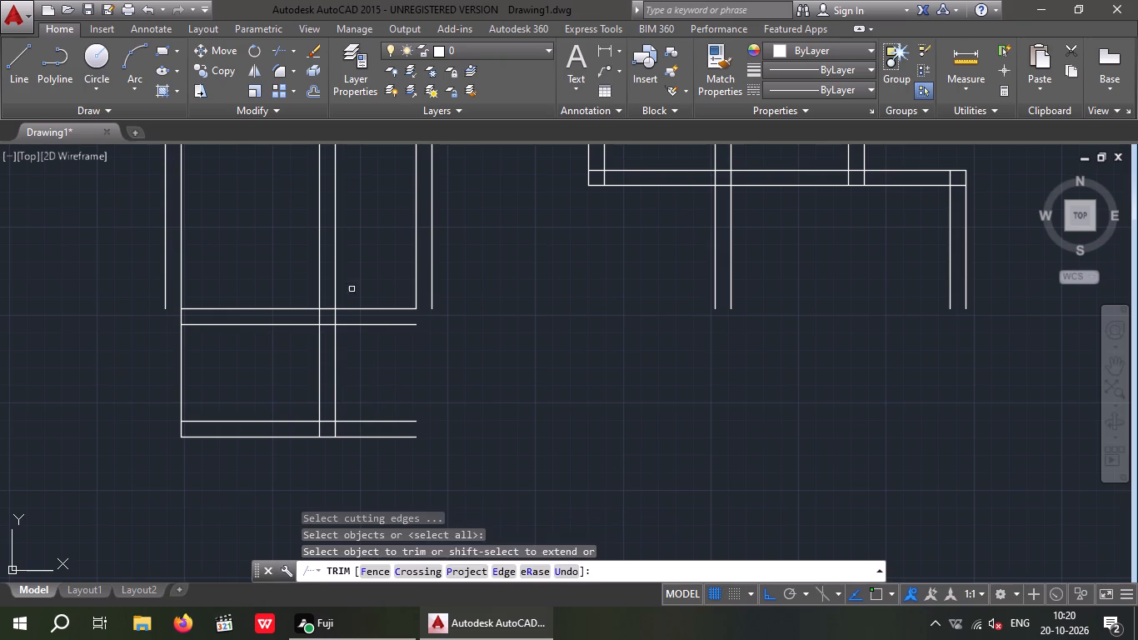
pyautogui.moveTo(362, 268); pyautogui.dragTo(293, 297)
pyautogui.click(288, 285)
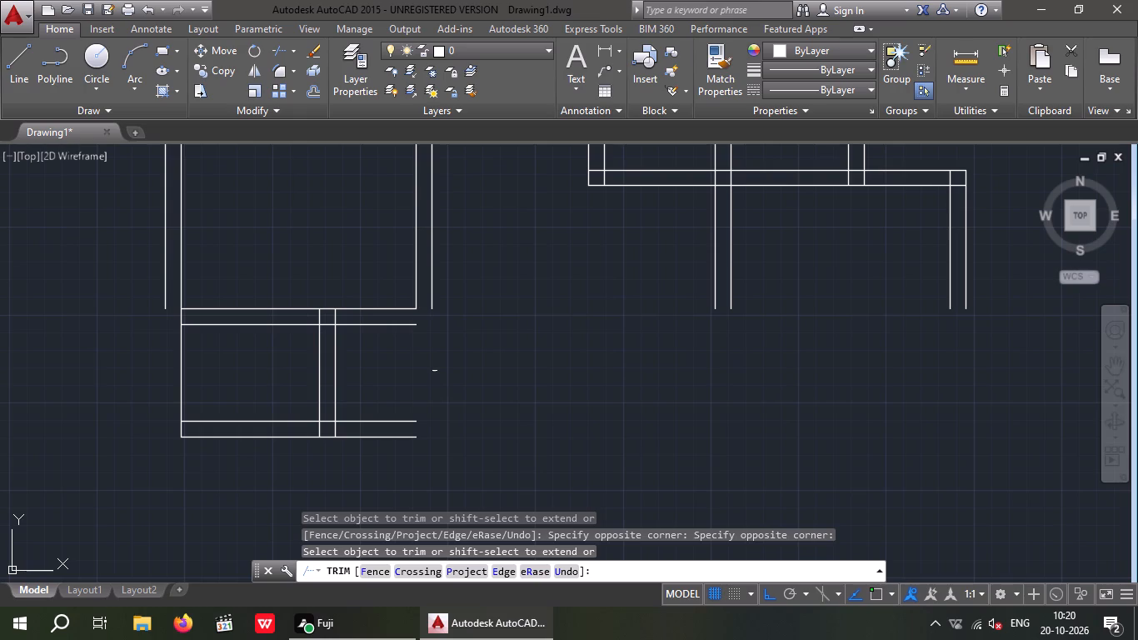
pyautogui.scroll(-1, 435, 368)
pyautogui.moveTo(435, 368); pyautogui.dragTo(414, 396, button='middle')
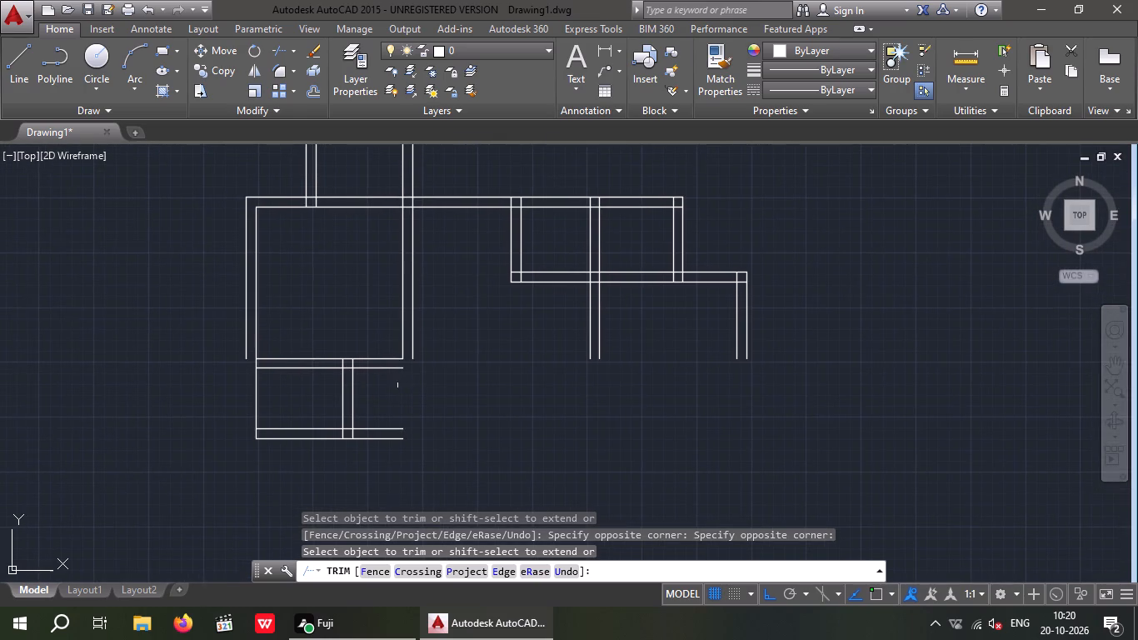
pyautogui.scroll(1, 398, 380)
pyautogui.press('Escape')
pyautogui.press('Escape')
# Fillet the outer lines of the main room's bottom and right walls into a square corner.
pyautogui.press('f')
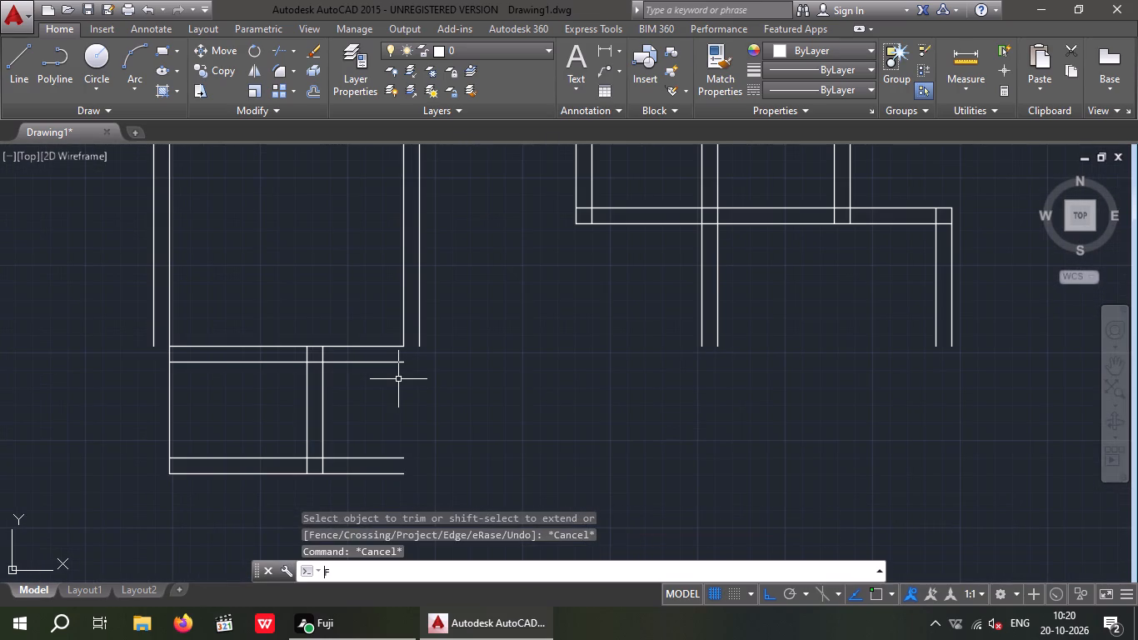
pyautogui.press('Return')
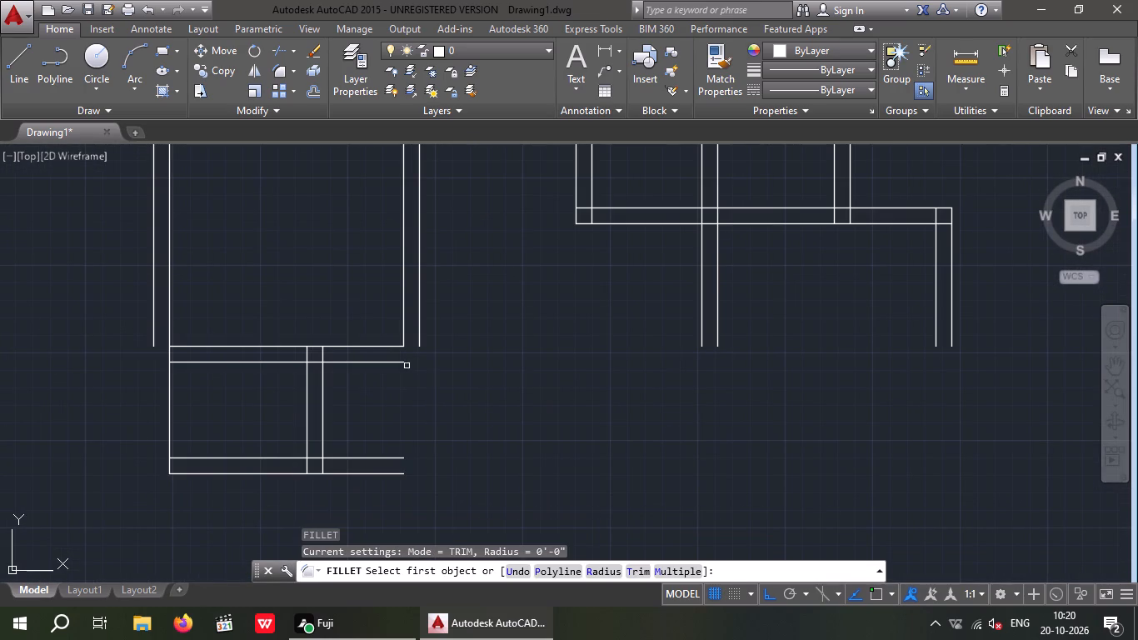
pyautogui.click(397, 364)
pyautogui.click(420, 336)
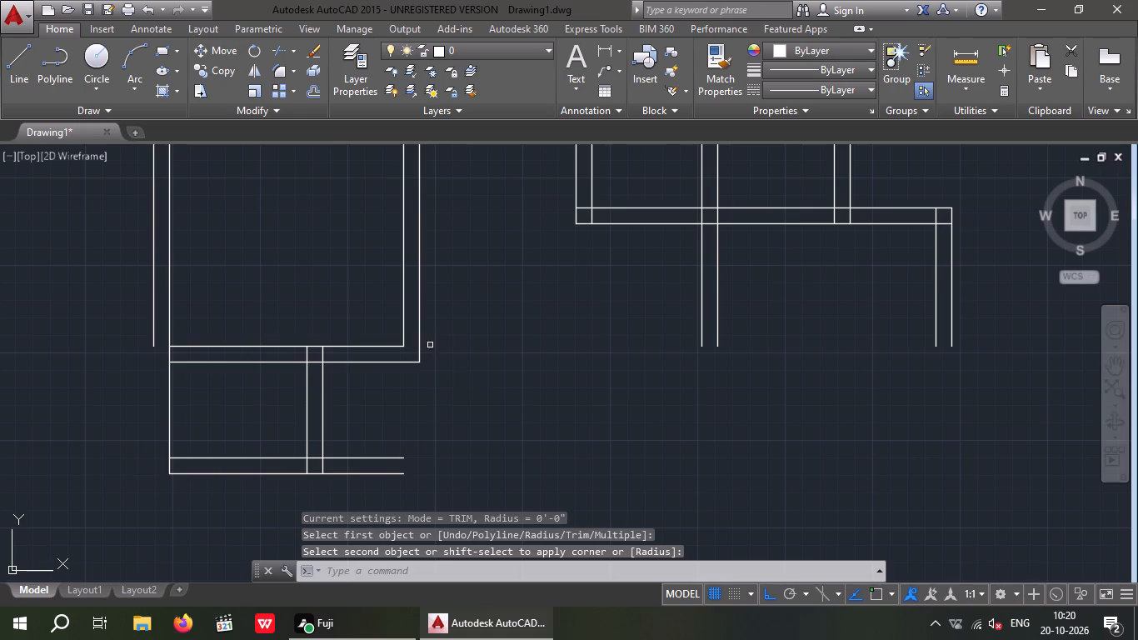
pyautogui.scroll(-1, 467, 386)
pyautogui.moveTo(466, 386); pyautogui.dragTo(452, 409, button='middle')
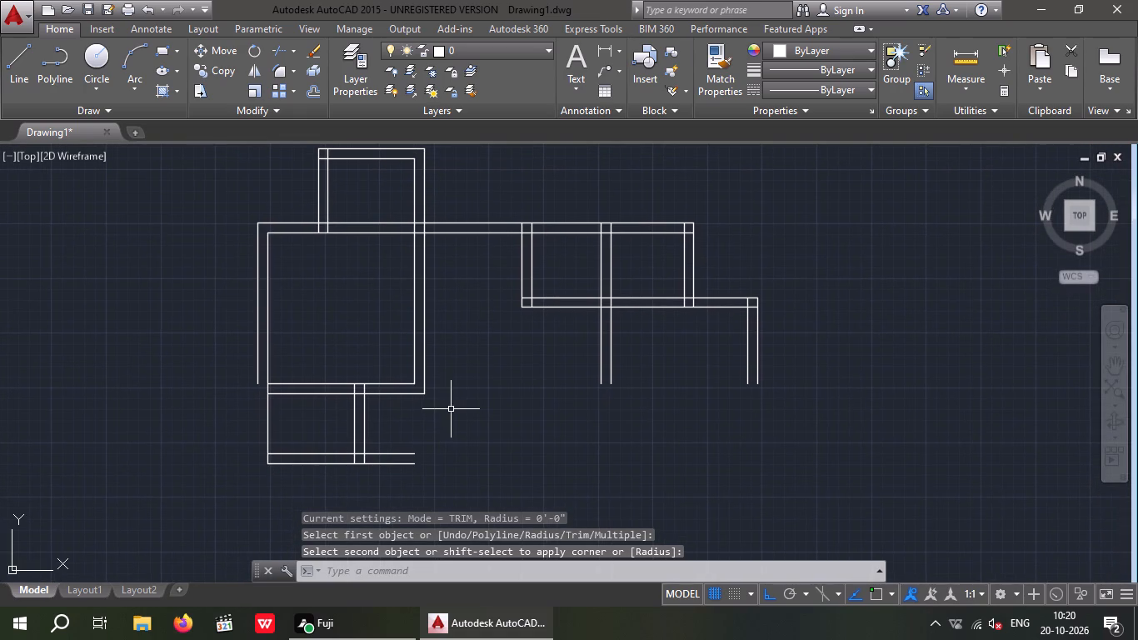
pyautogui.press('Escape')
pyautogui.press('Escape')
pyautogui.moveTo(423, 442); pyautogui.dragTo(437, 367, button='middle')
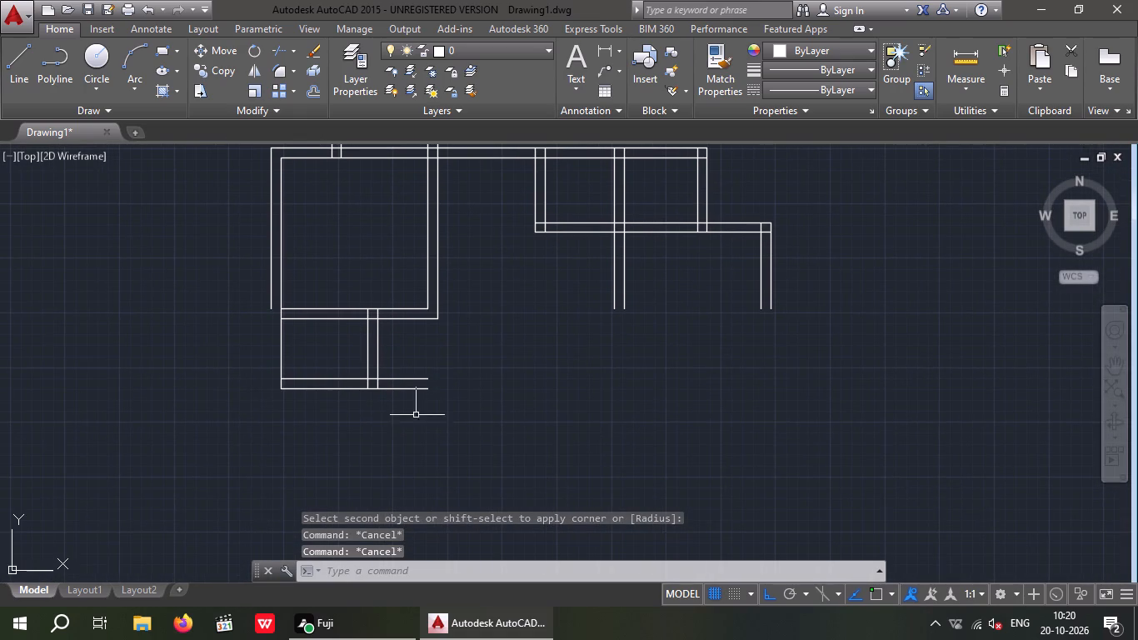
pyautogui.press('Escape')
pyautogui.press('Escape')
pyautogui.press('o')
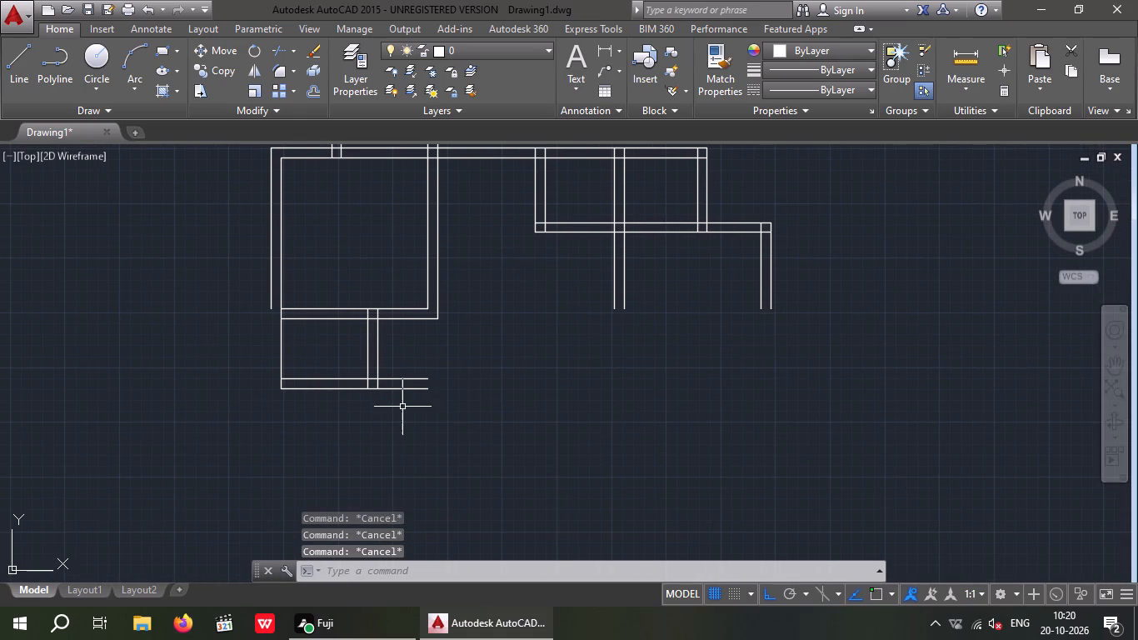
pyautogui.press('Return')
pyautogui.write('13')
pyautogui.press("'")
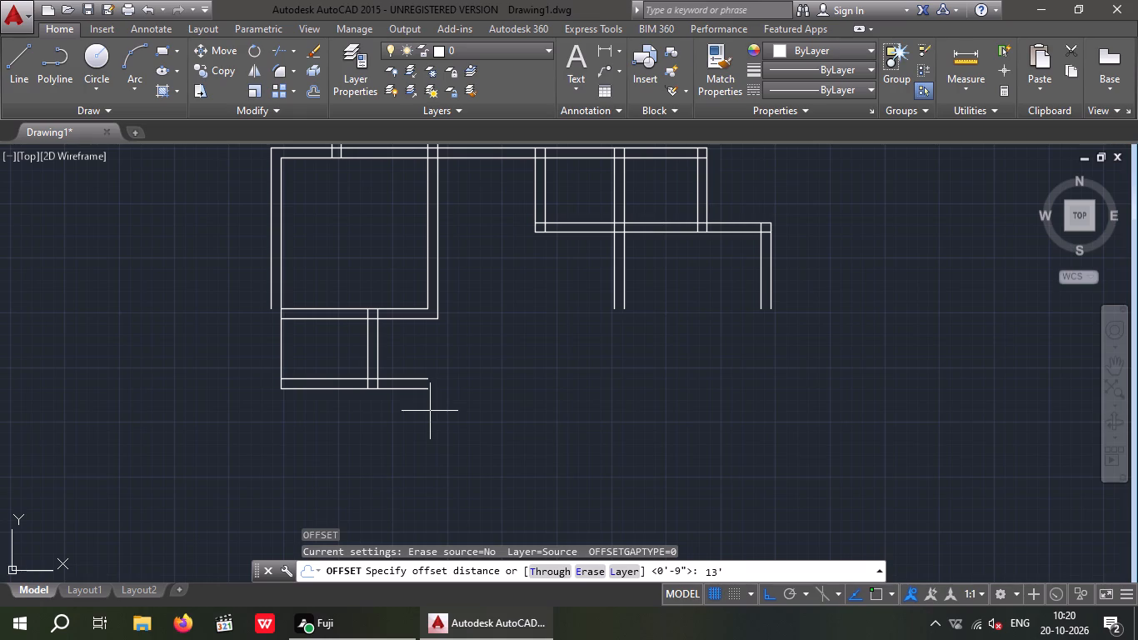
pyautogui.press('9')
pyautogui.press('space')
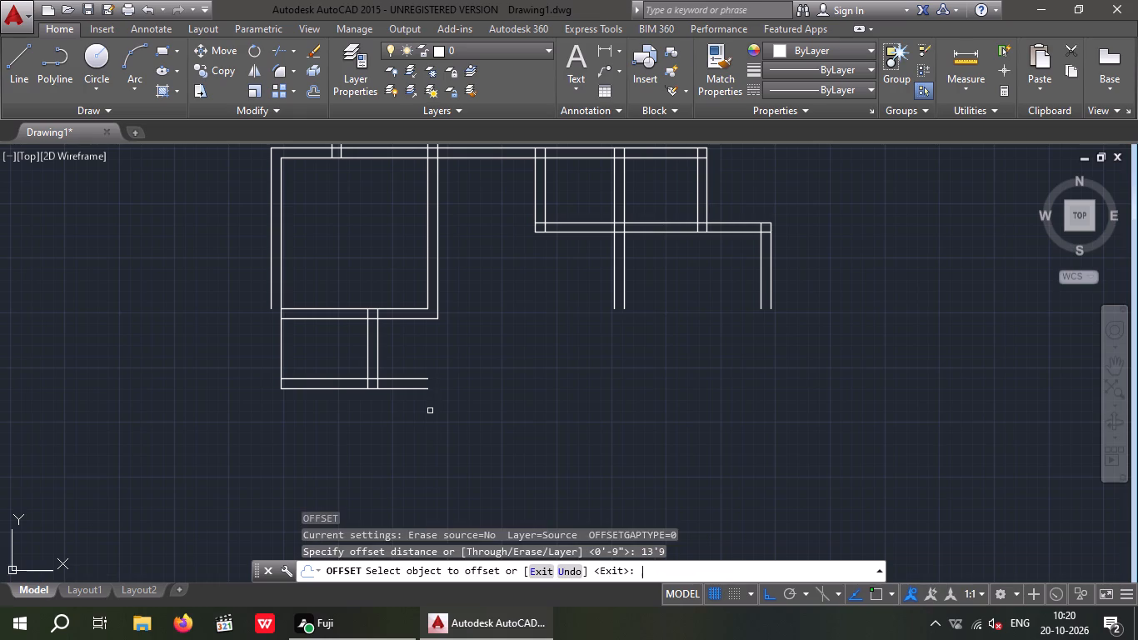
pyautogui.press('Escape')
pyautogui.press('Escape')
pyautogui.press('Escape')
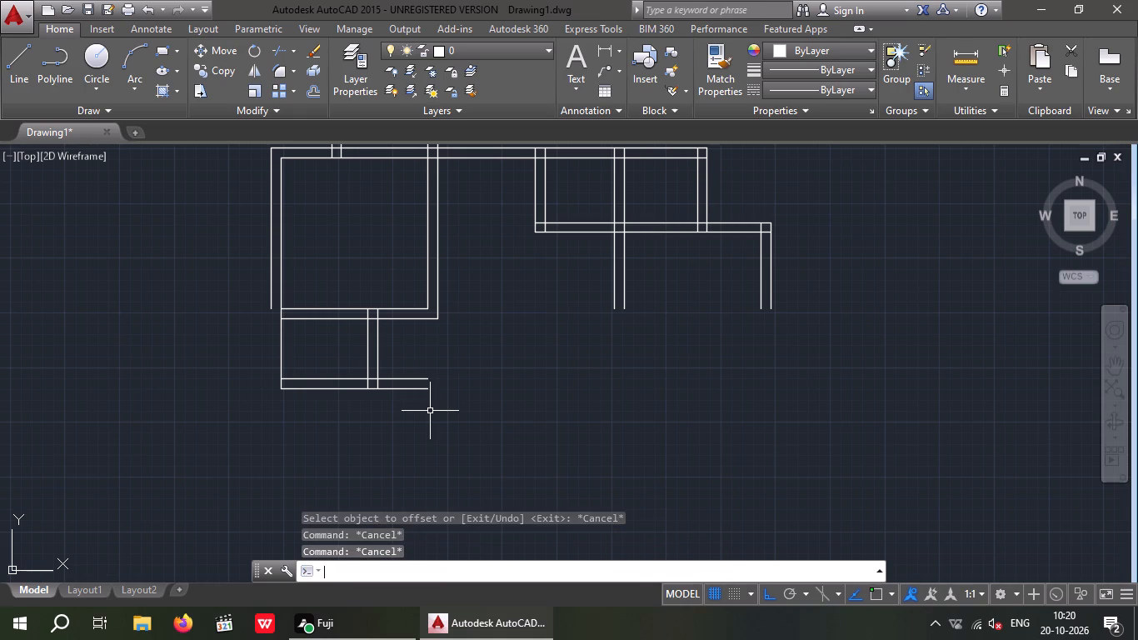
# Offset the lowest horizontal wall line of the small lower rooms 13'10" downward.
pyautogui.press('o')
pyautogui.press('Return')
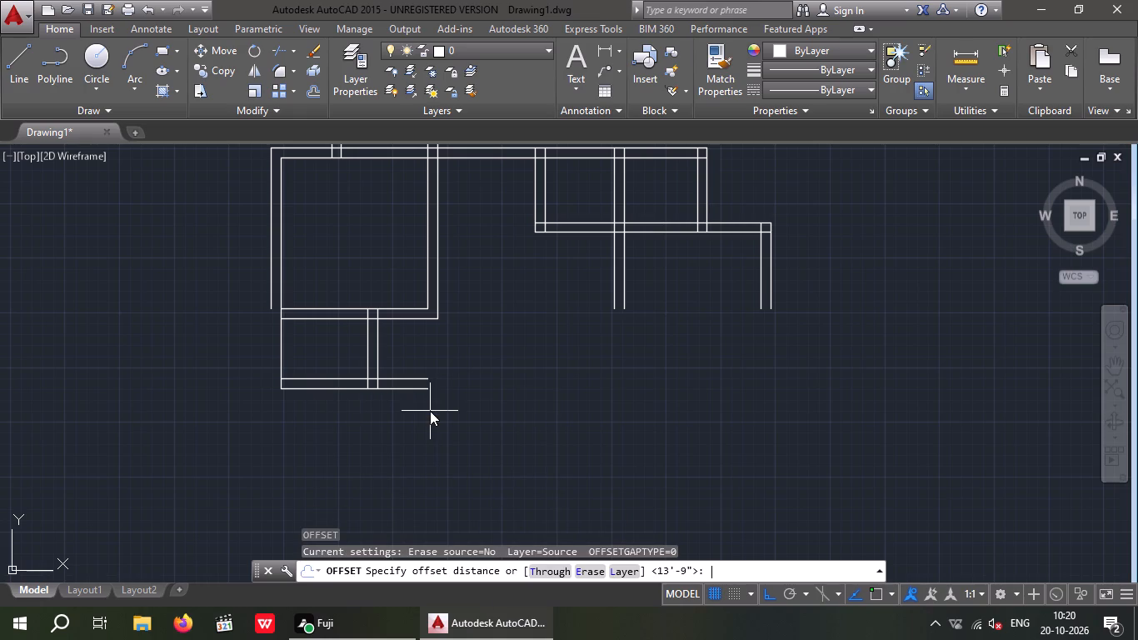
pyautogui.write('13')
pyautogui.press("'")
pyautogui.write('10')
pyautogui.hotkey('shift', '"')
pyautogui.press('Return')
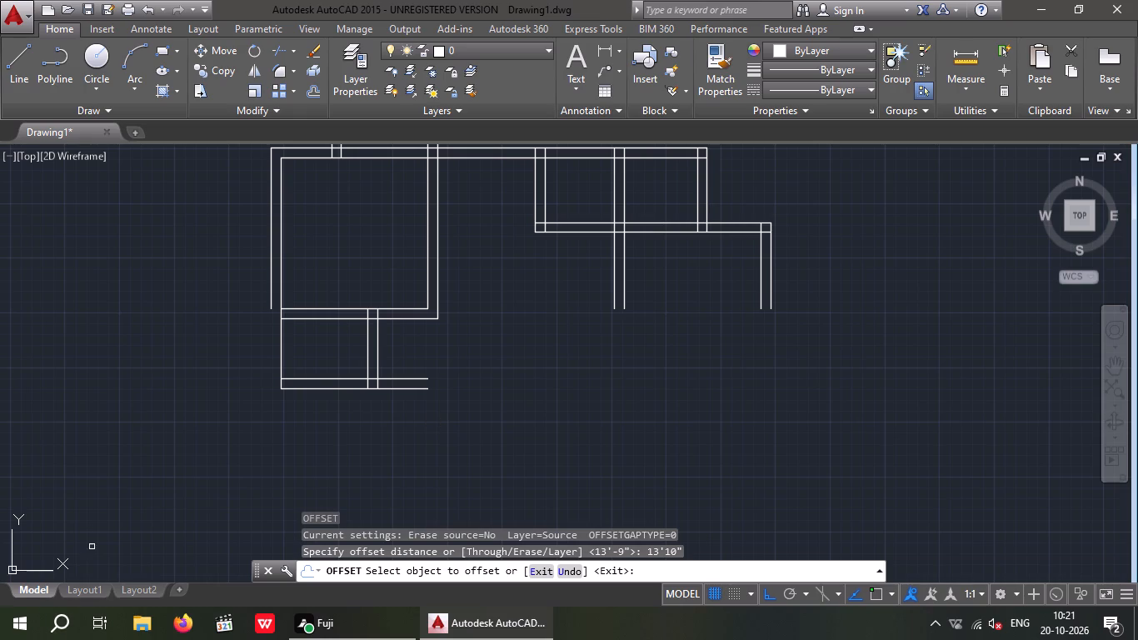
pyautogui.click(334, 391)
pyautogui.click(337, 431)
pyautogui.scroll(-4, 340, 437)
pyautogui.moveTo(355, 456); pyautogui.dragTo(351, 433, button='middle')
pyautogui.press('Escape')
pyautogui.press('Escape')
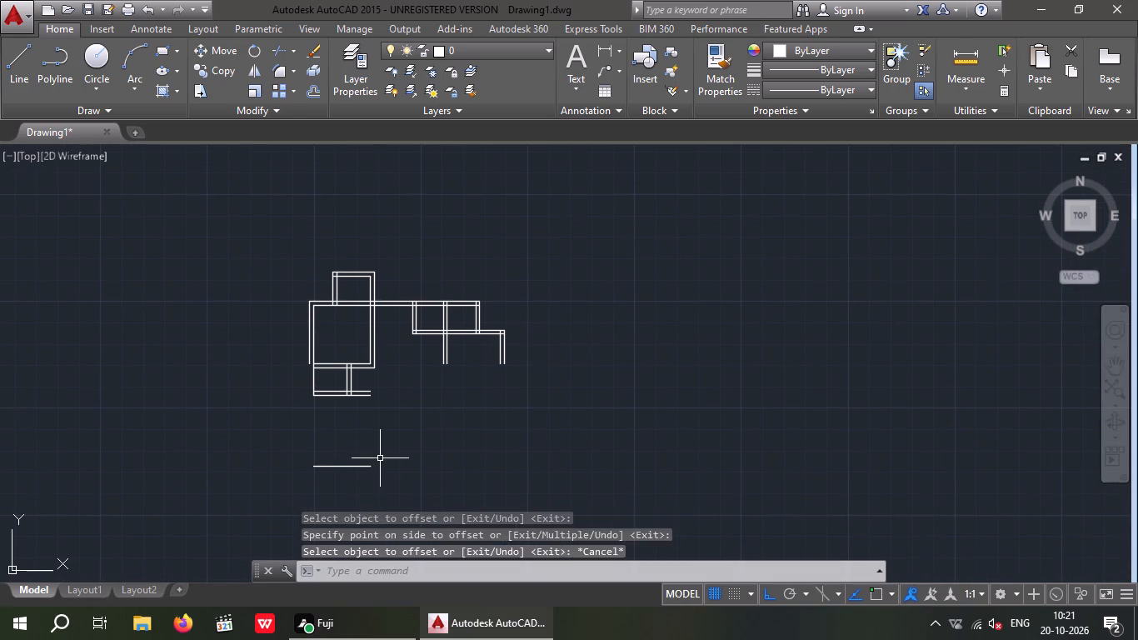
# Offset the new horizontal line 9" downward to form the bottom wall of the new lower room.
pyautogui.press('o')
pyautogui.press('Return')
pyautogui.press('9')
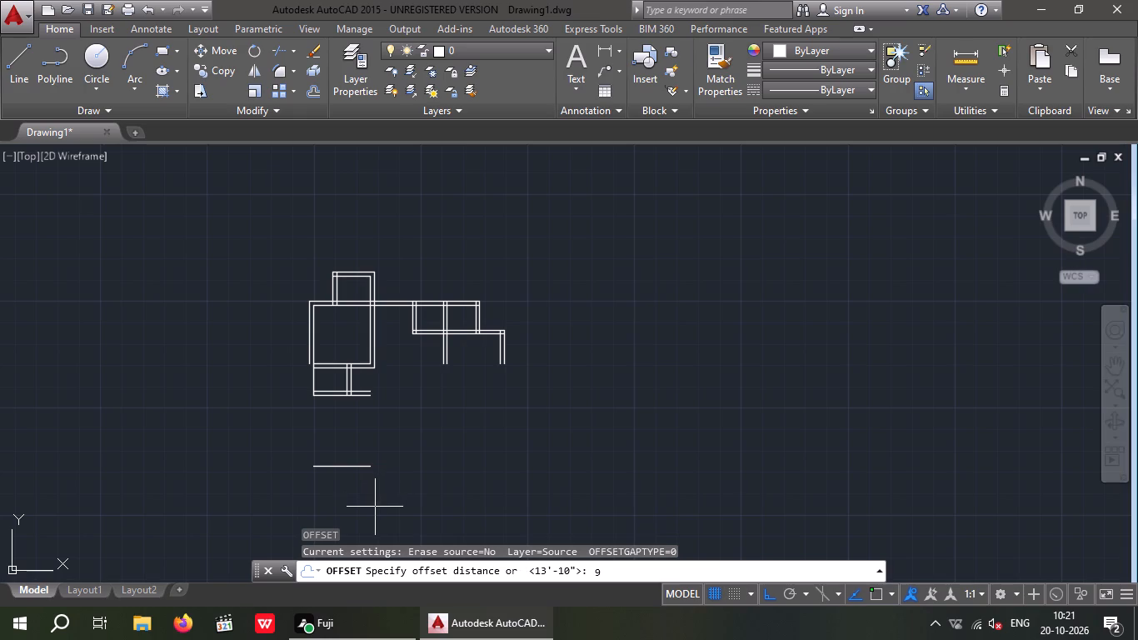
pyautogui.hotkey('shift', '"')
pyautogui.press('Return')
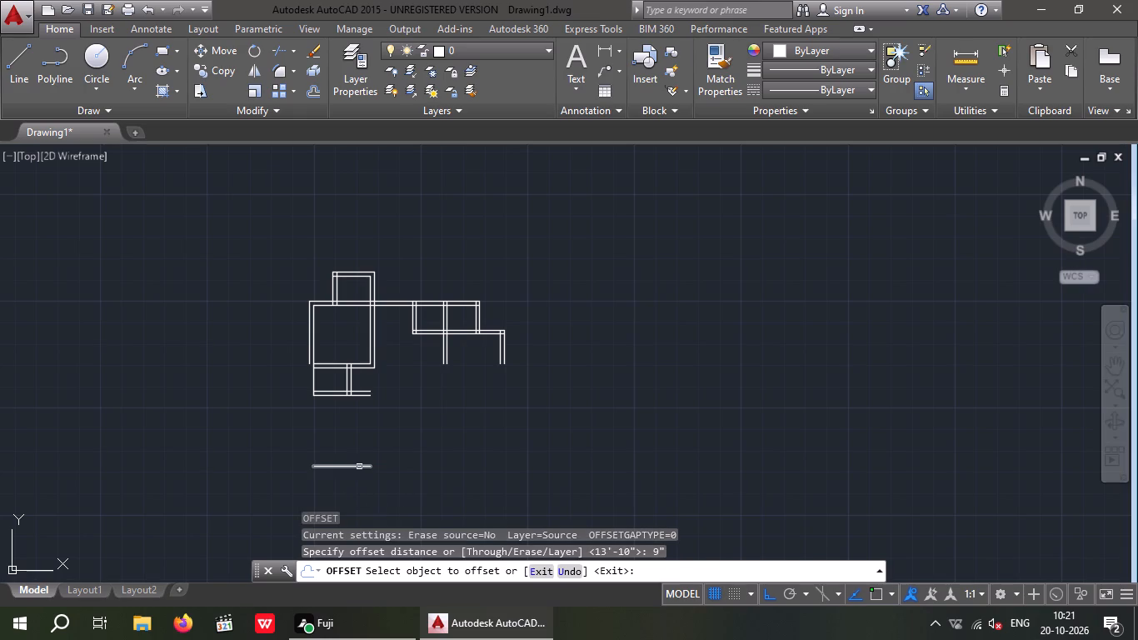
pyautogui.moveTo(359, 467); pyautogui.dragTo(359, 484)
pyautogui.click(360, 489)
pyautogui.moveTo(367, 485); pyautogui.dragTo(386, 413, button='middle')
pyautogui.scroll(2, 370, 392)
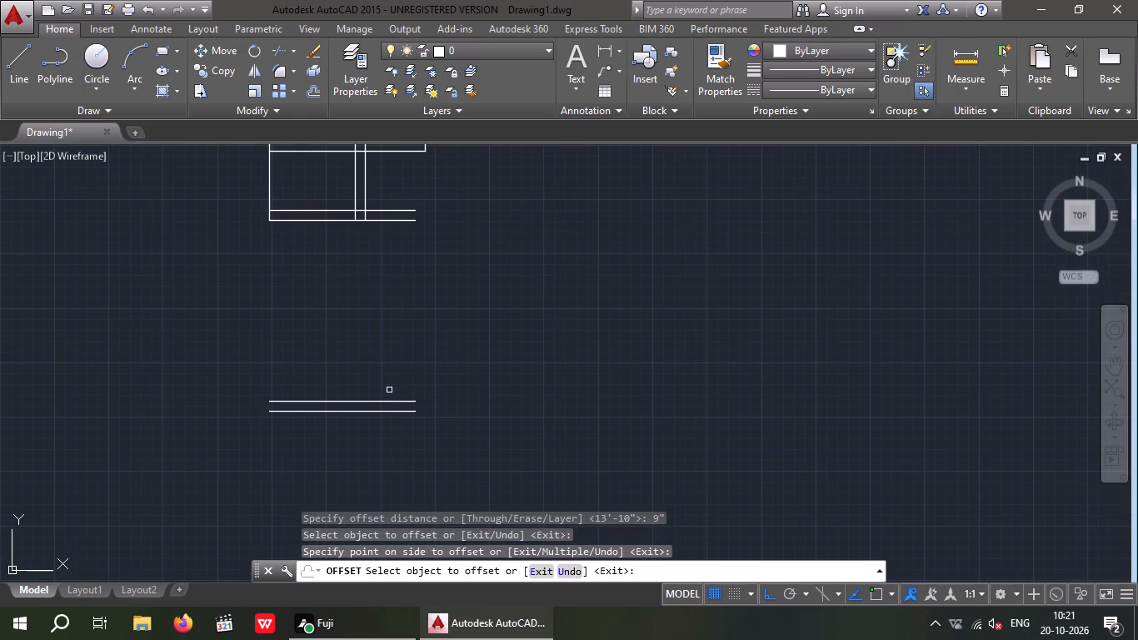
pyautogui.press('Escape')
pyautogui.press('Escape')
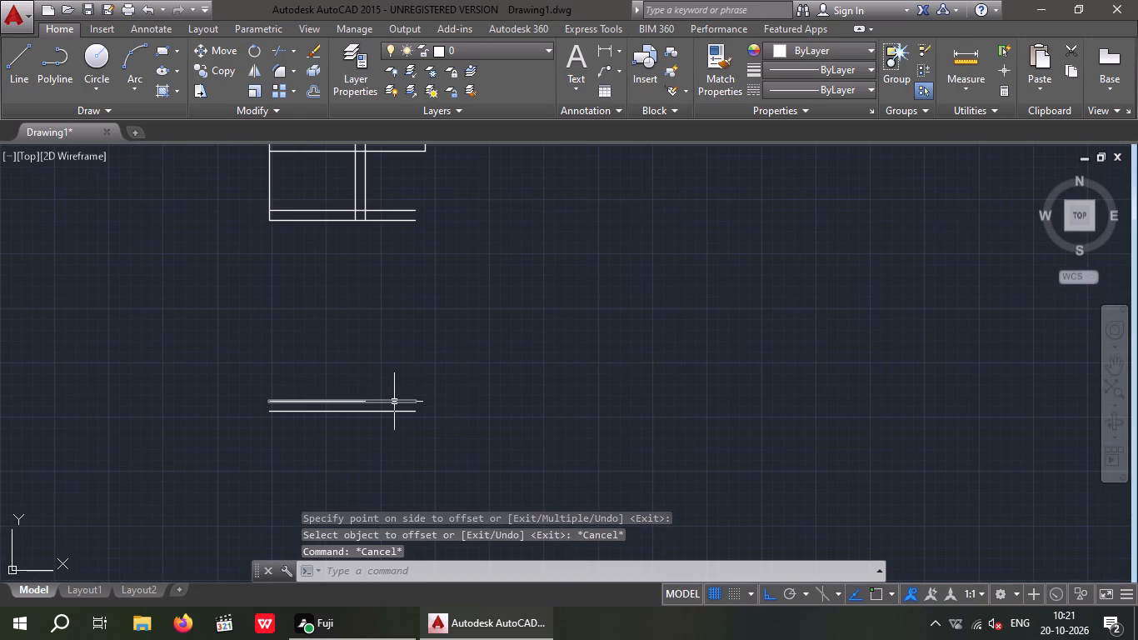
# Extend the inner left wall line down to the outer line of the new bottom wall.
pyautogui.press('e')
pyautogui.write('X')
pyautogui.press('space')
pyautogui.press('space')
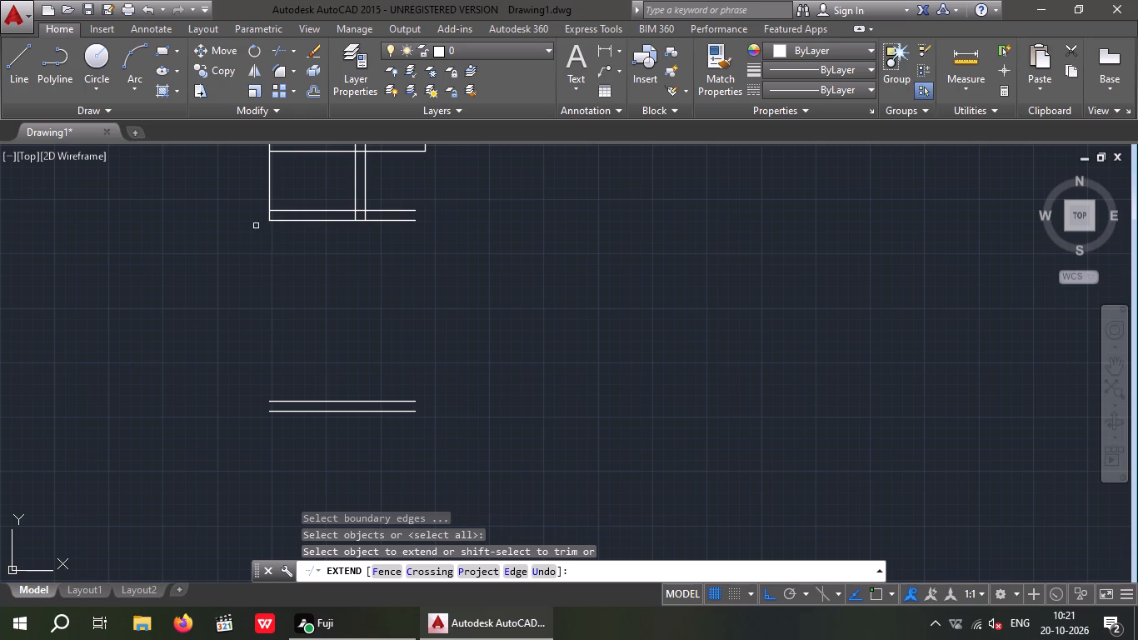
pyautogui.click(268, 179)
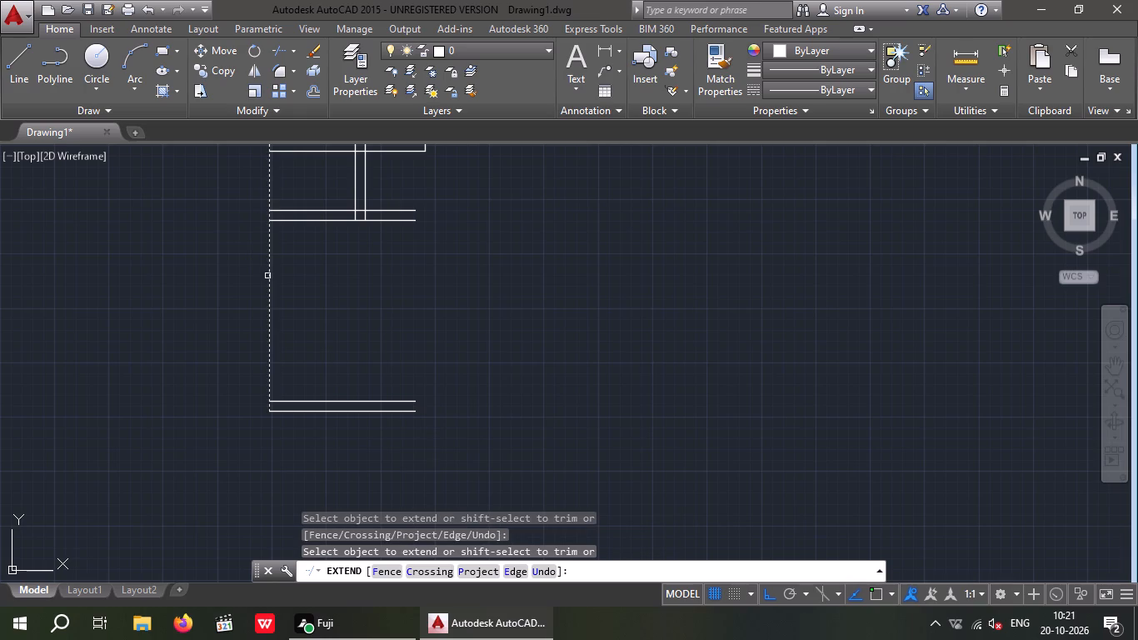
pyautogui.click(267, 276)
pyautogui.moveTo(297, 323); pyautogui.dragTo(307, 377, button='middle')
pyautogui.press('Escape')
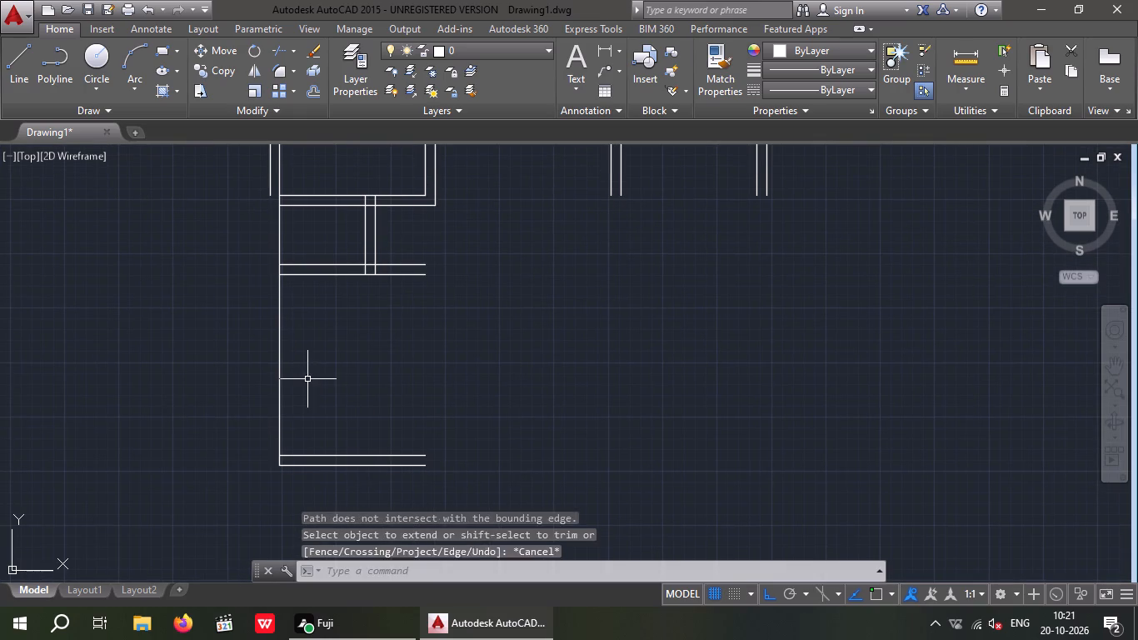
pyautogui.press('Escape')
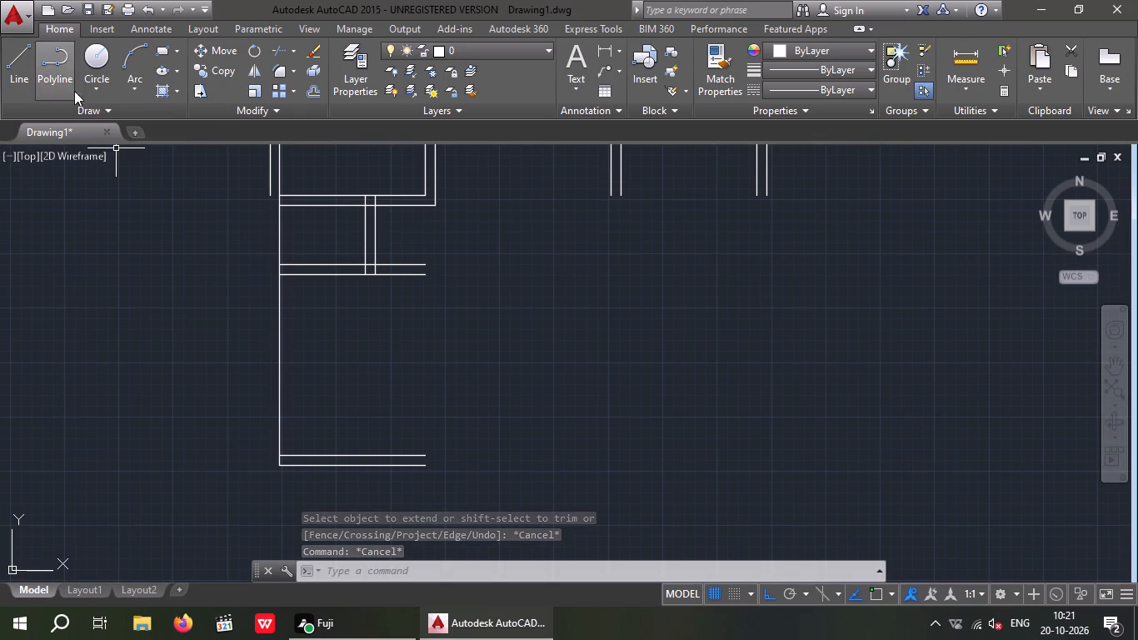
# Fillet the outer left wall line and the new bottom wall's outer line into a square corner.
pyautogui.press('f')
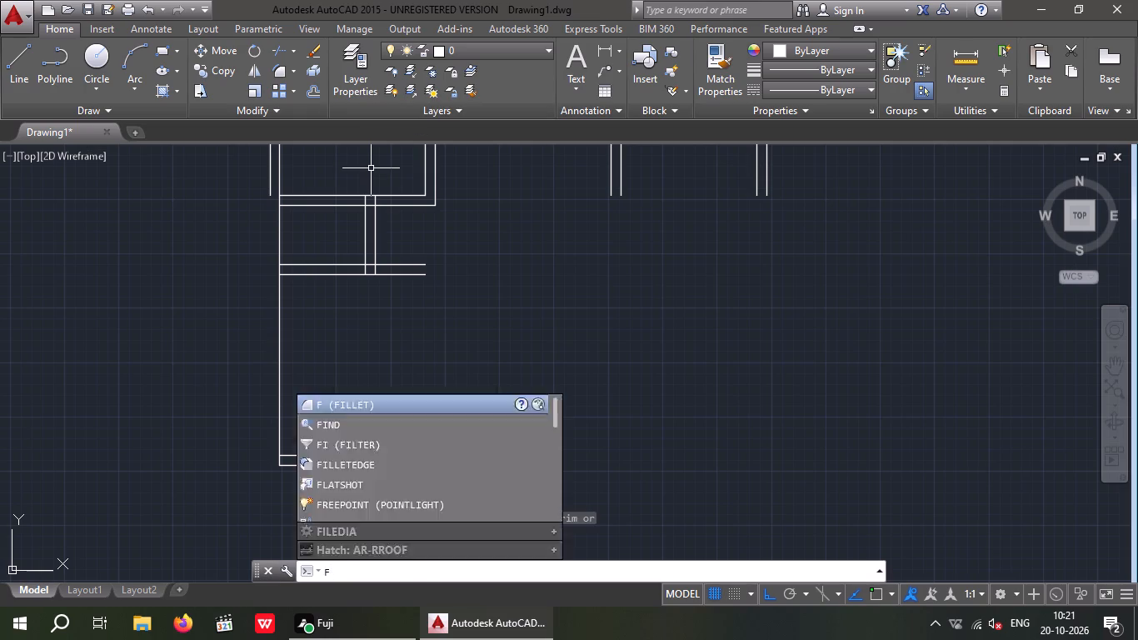
pyautogui.press('Return')
pyautogui.click(290, 466)
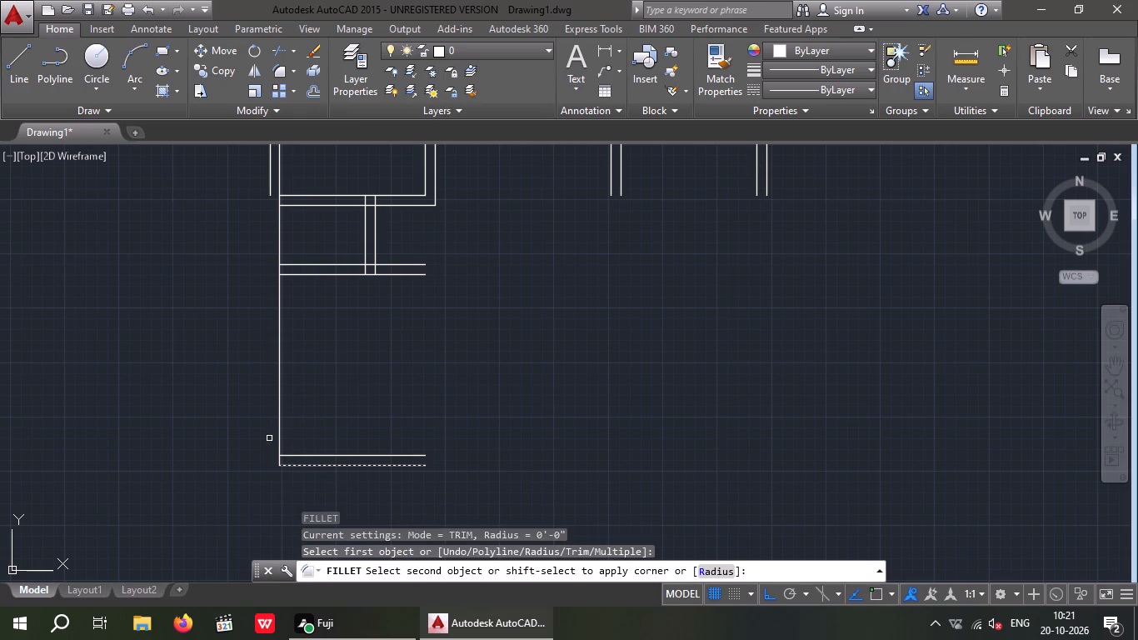
pyautogui.click(267, 179)
pyautogui.press('Escape')
pyautogui.press('Escape')
pyautogui.press('Escape')
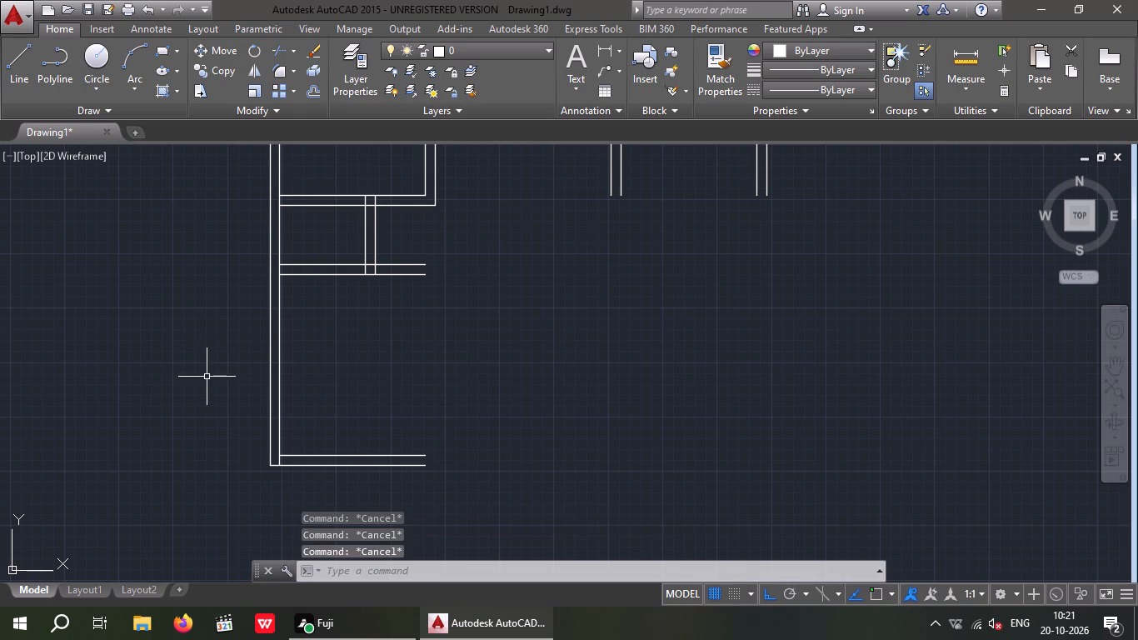
# Extend the inner line of the new bottom wall to the outer left wall line.
pyautogui.write('EX')
pyautogui.press('space')
pyautogui.press('space')
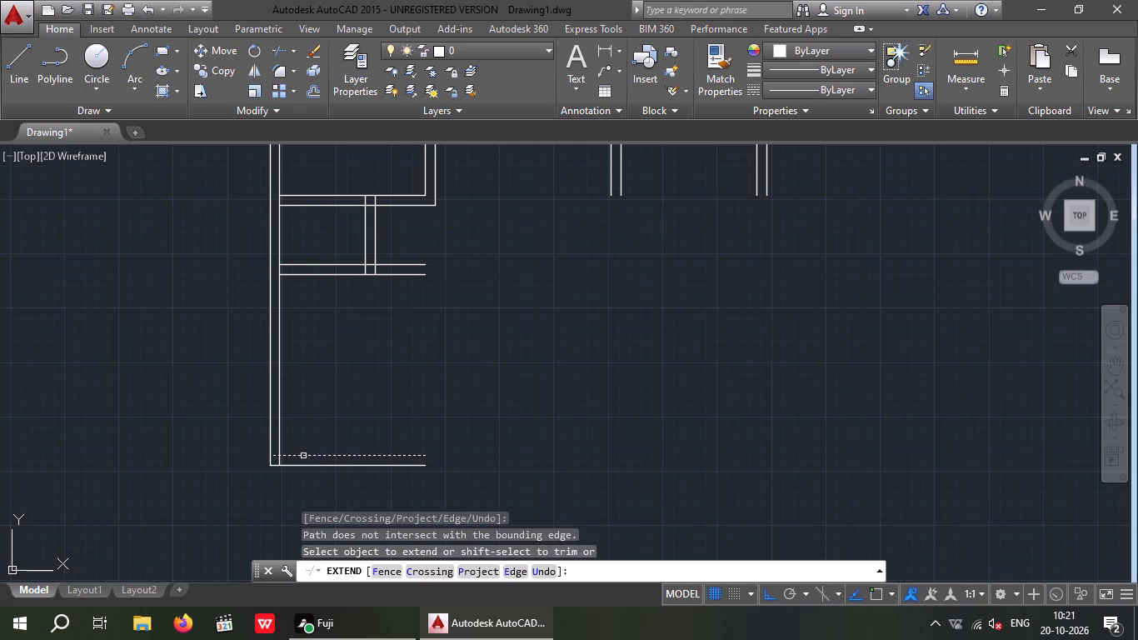
pyautogui.click(303, 456)
pyautogui.press('Escape')
pyautogui.press('Escape')
# Offset the inner left wall line 11'2" to the right to set the lower room's width.
pyautogui.scroll(-1, 394, 393)
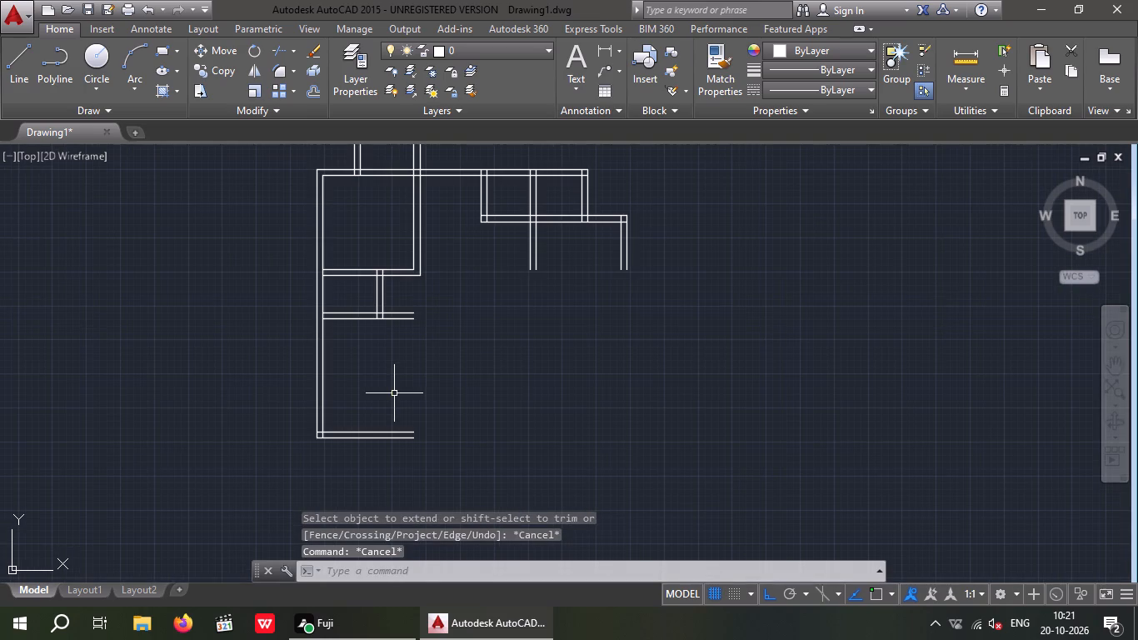
pyautogui.scroll(2, 354, 379)
pyautogui.scroll(-1, 361, 379)
pyautogui.press('Escape')
pyautogui.press('Escape')
pyautogui.press('o')
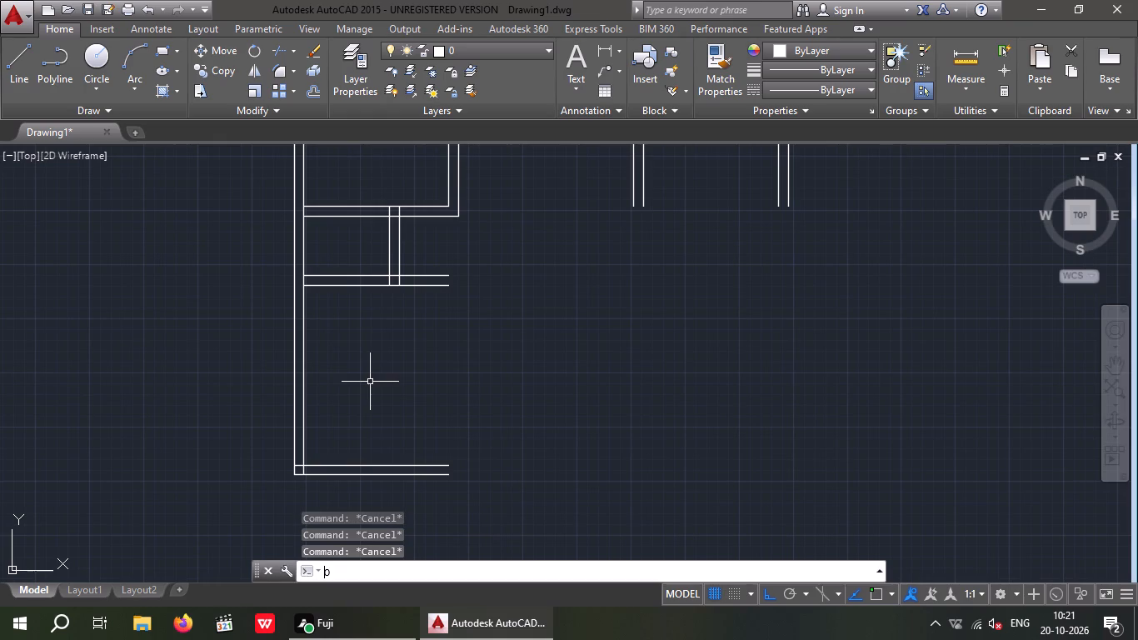
pyautogui.press('Return')
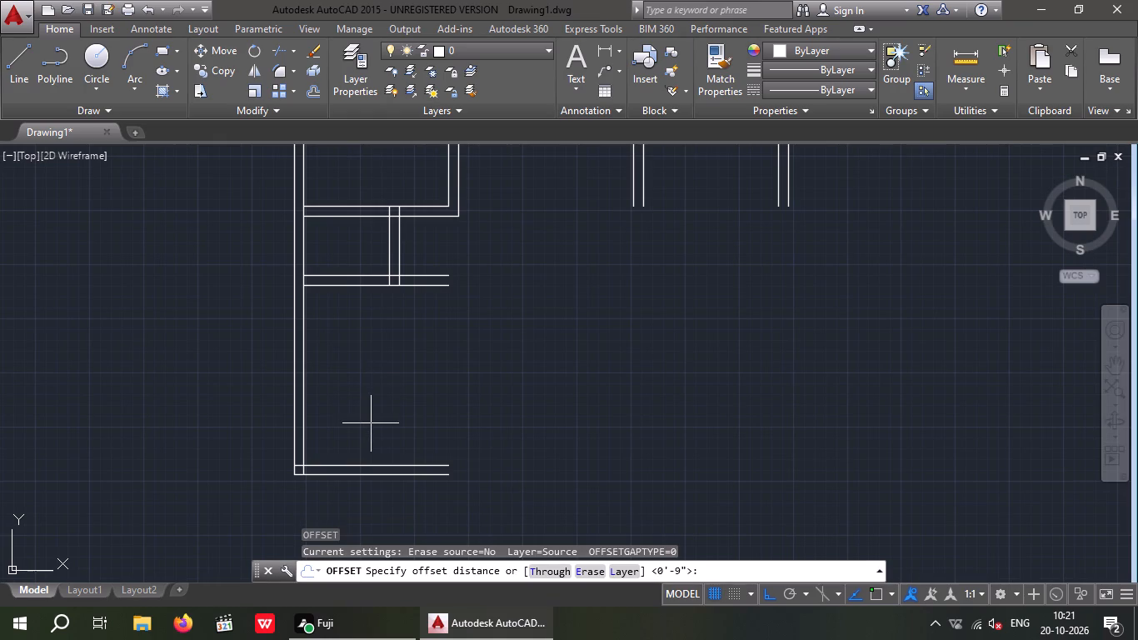
pyautogui.write('11')
pyautogui.press("'")
pyautogui.press('2')
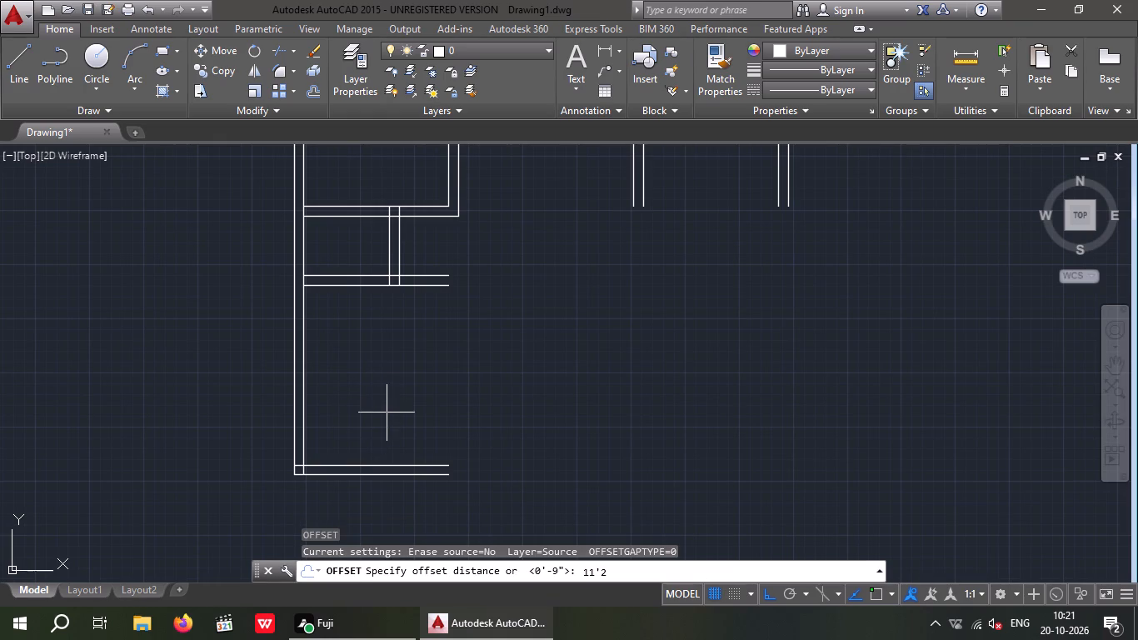
pyautogui.hotkey('shift', '"')
pyautogui.press('Return')
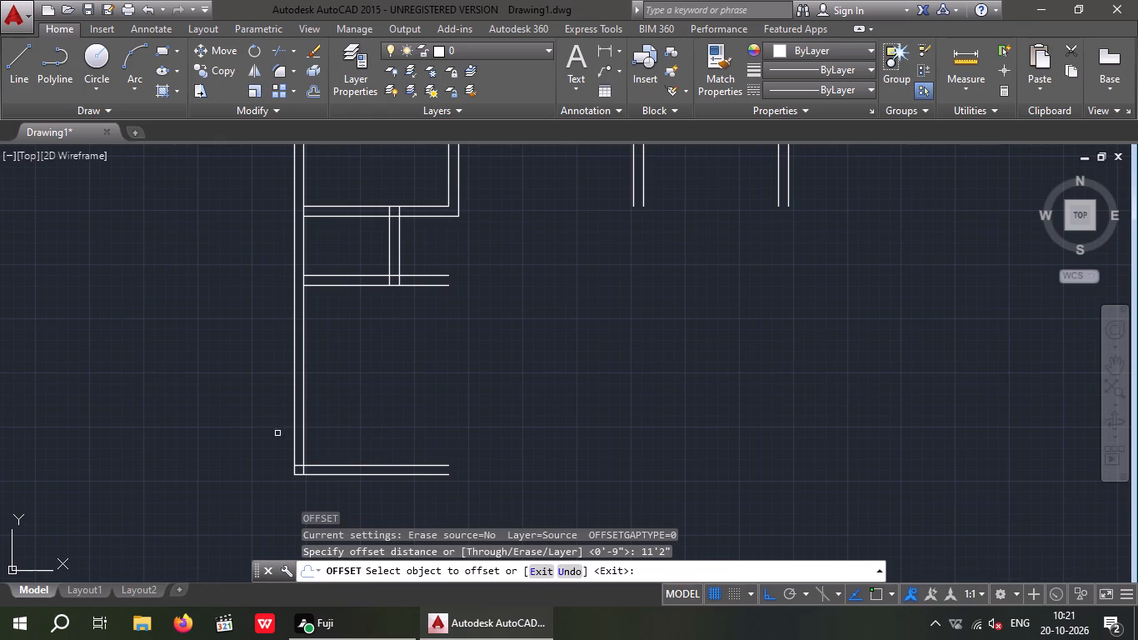
pyautogui.click(303, 425)
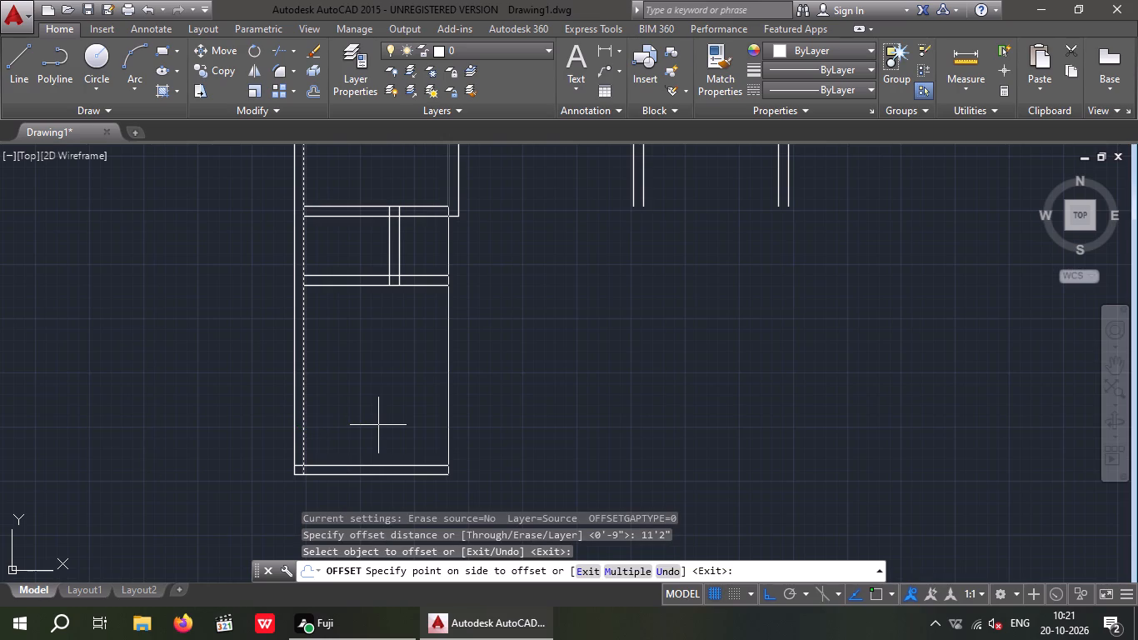
pyautogui.click(378, 425)
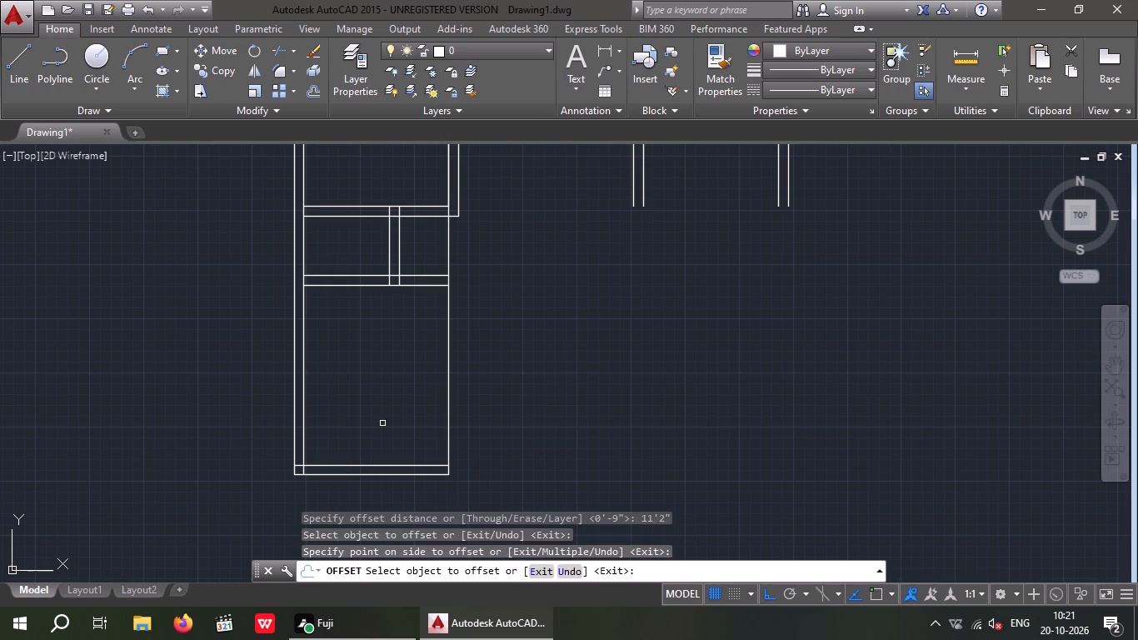
pyautogui.press('Escape')
pyautogui.press('Escape')
# Offset the new right-hand line 9" to the right to form the lower room's right wall.
pyautogui.press('o')
pyautogui.press('Return')
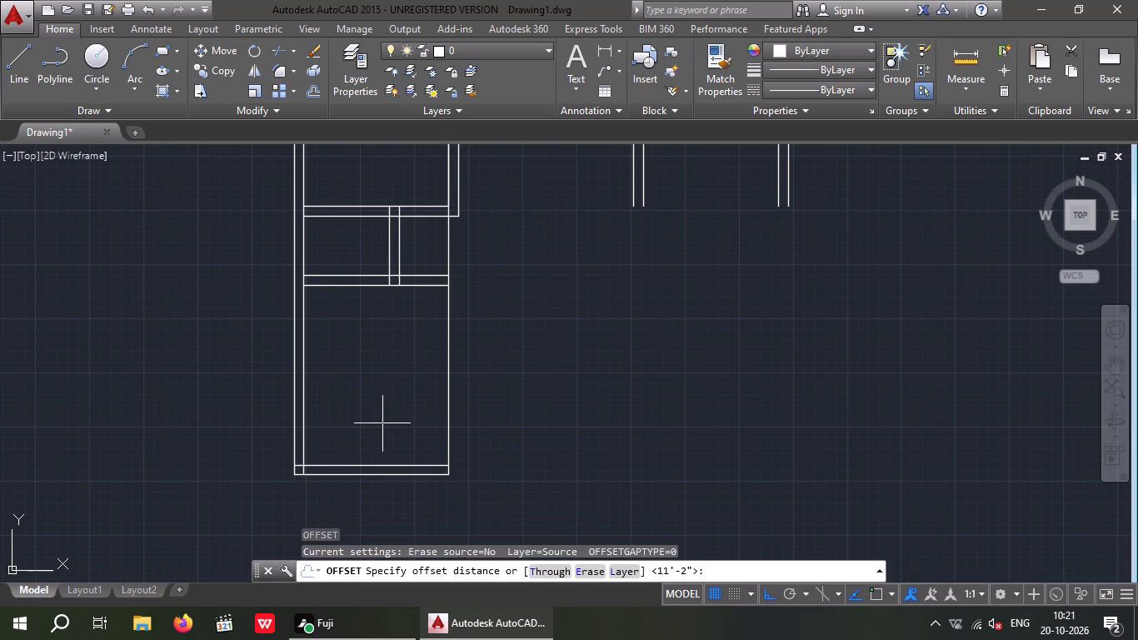
pyautogui.press('9')
pyautogui.hotkey('shift', '"')
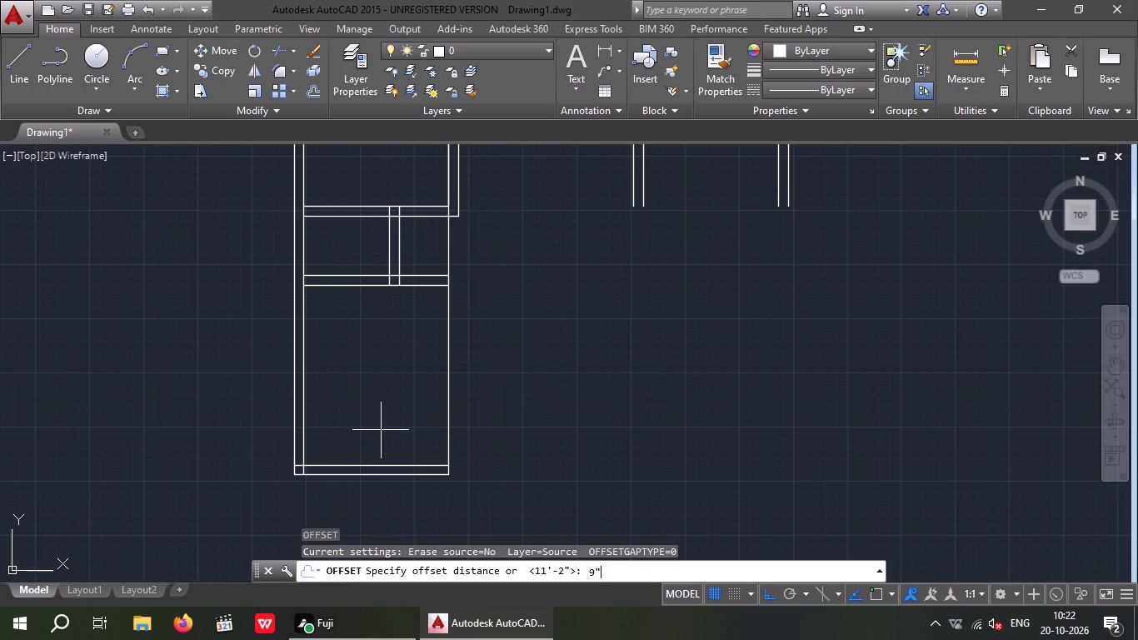
pyautogui.press('Return')
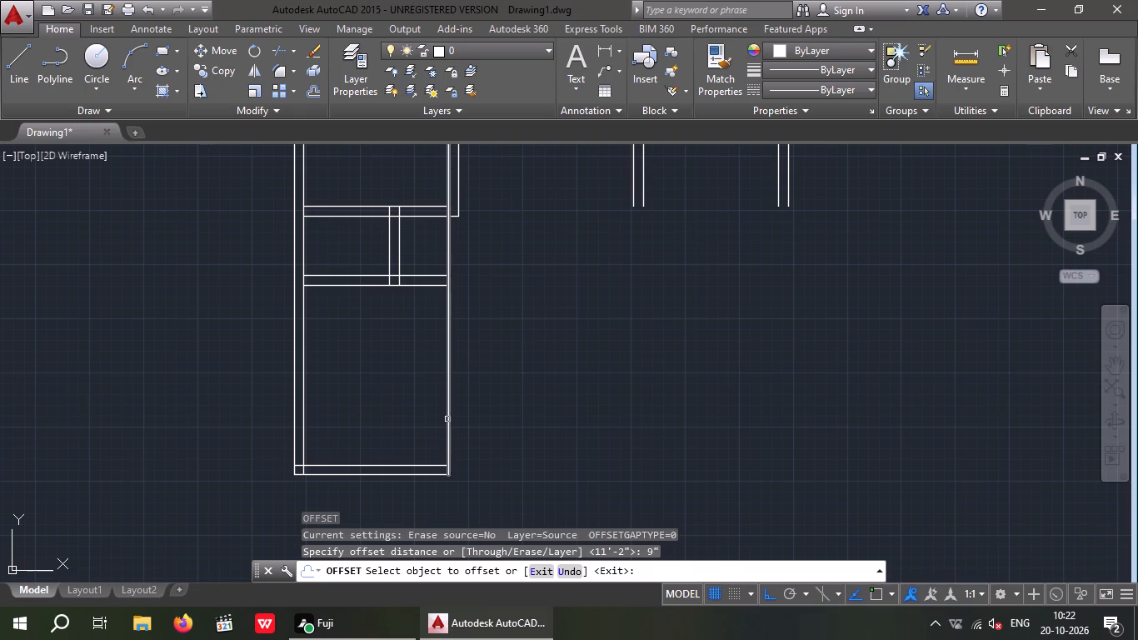
pyautogui.click(447, 419)
pyautogui.click(472, 418)
pyautogui.press('Escape')
pyautogui.press('Escape')
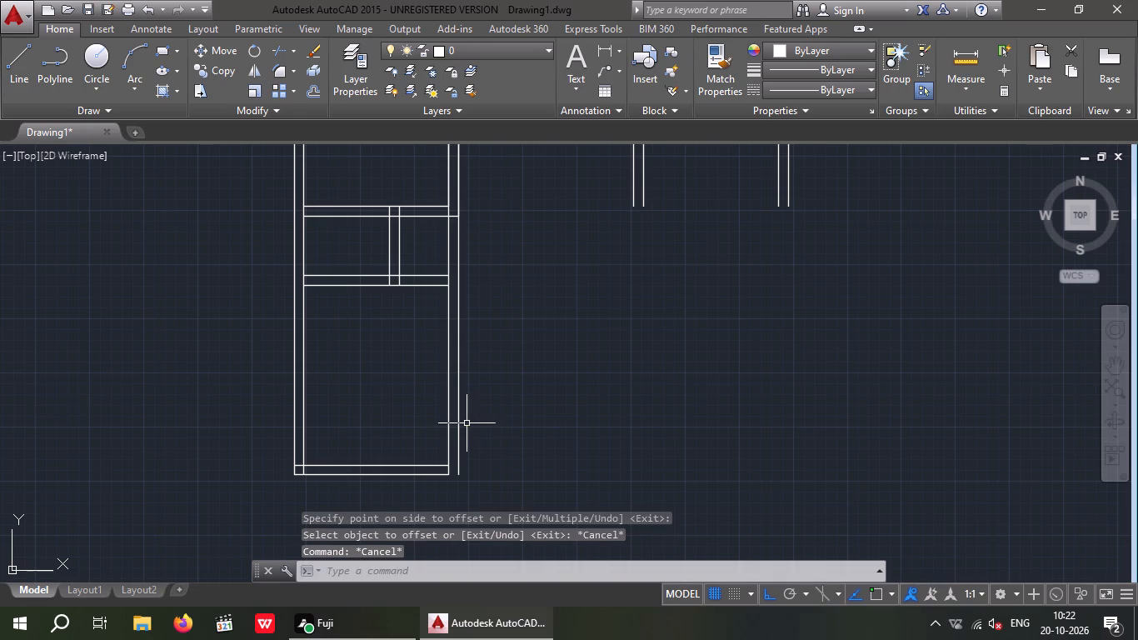
# Extend the lower room's bottom and top wall line pairs to the outer line of its new right wall.
pyautogui.press('e')
pyautogui.press('Escape')
pyautogui.press('Escape')
pyautogui.write('EX')
pyautogui.press('space')
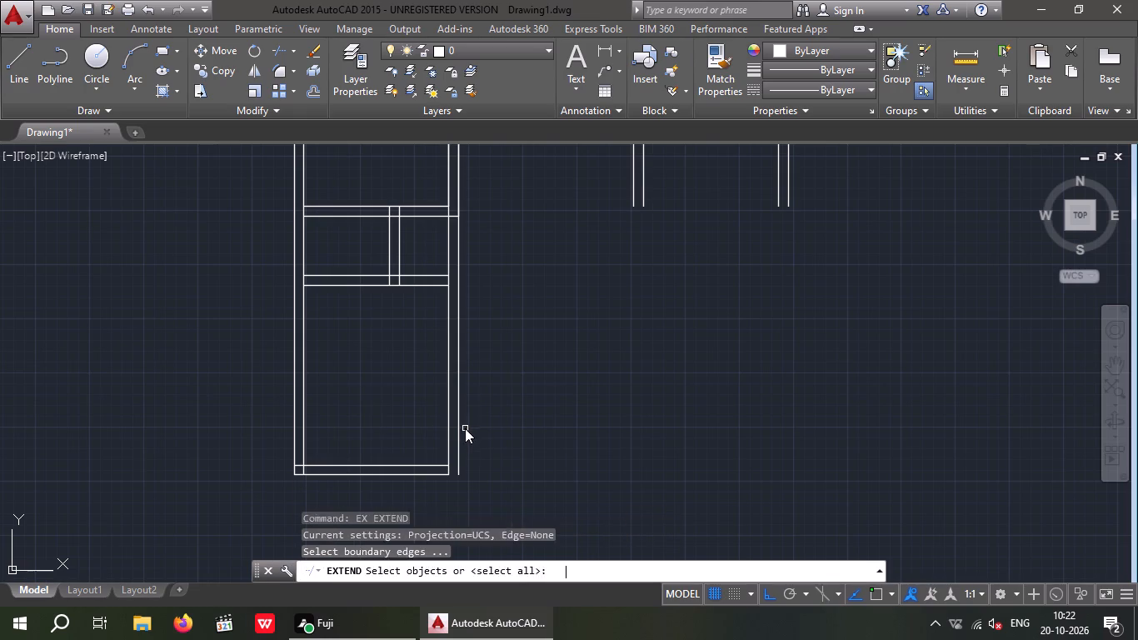
pyautogui.press('space')
pyautogui.moveTo(427, 495); pyautogui.dragTo(418, 477)
pyautogui.click(407, 438)
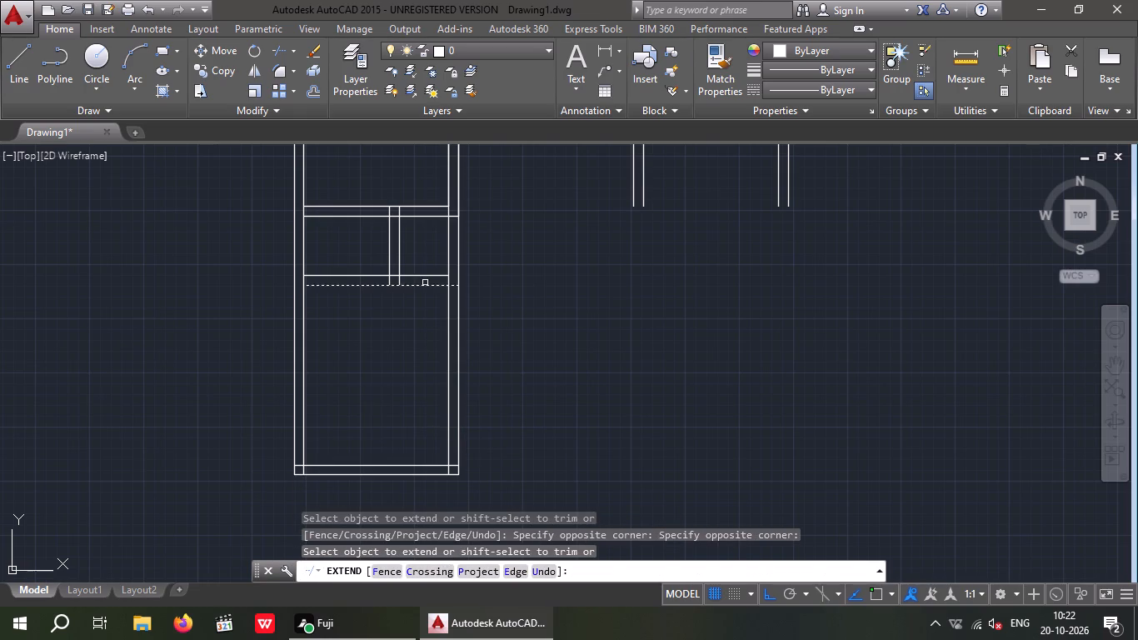
pyautogui.moveTo(428, 295); pyautogui.dragTo(427, 284)
pyautogui.click(427, 265)
pyautogui.press('Escape')
pyautogui.press('Escape')
# Trim both right wall lines between the upper room's bottom wall and the lower room's top wall, leaving an opening.
pyautogui.moveTo(424, 293); pyautogui.dragTo(411, 427, button='middle')
pyautogui.scroll(1, 429, 364)
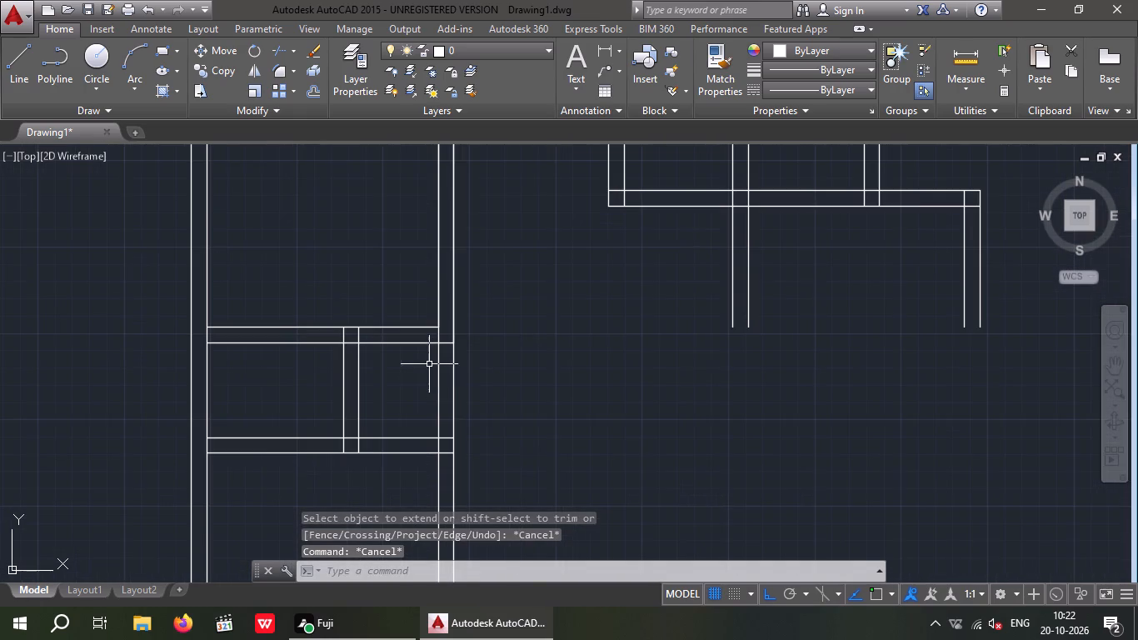
pyautogui.press('Escape')
pyautogui.press('Escape')
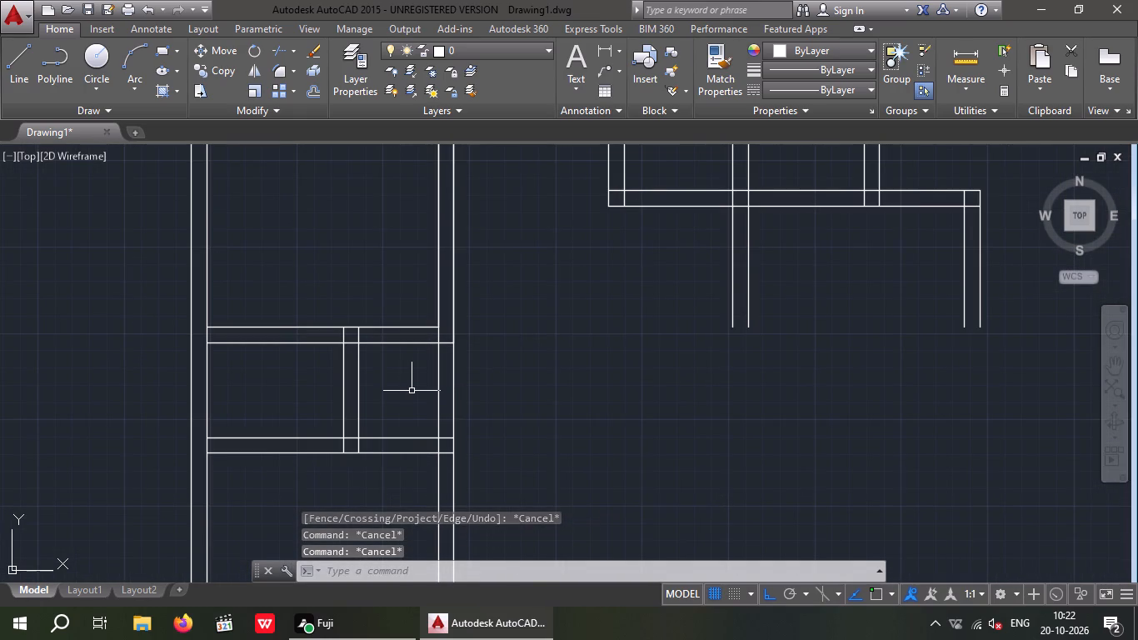
pyautogui.write('TR')
pyautogui.press('space')
pyautogui.press('space')
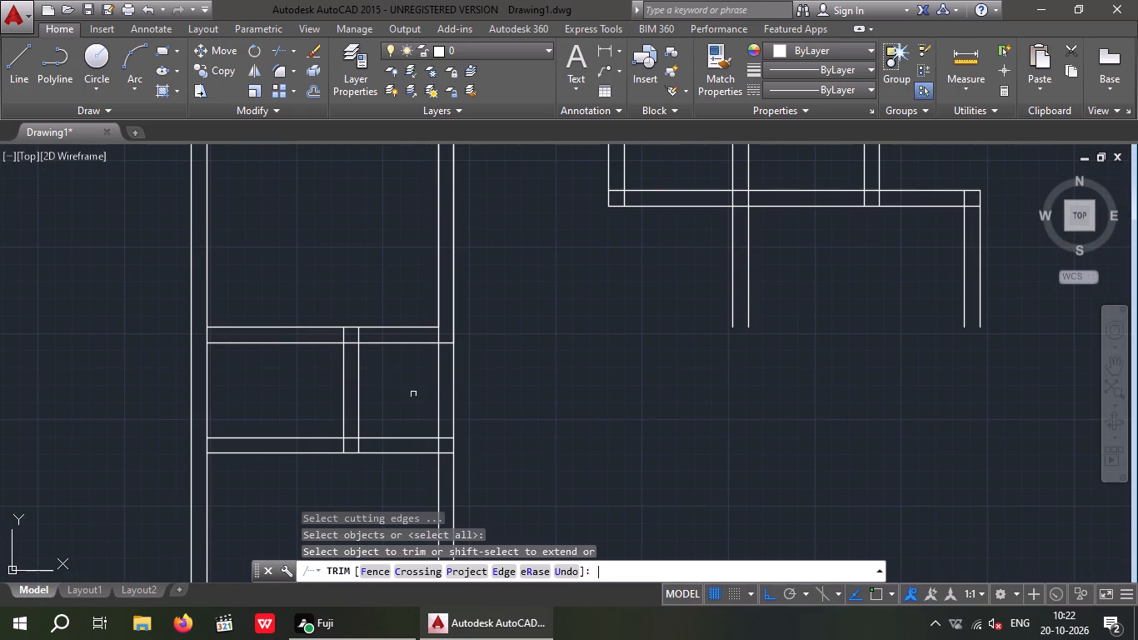
pyautogui.click(437, 381)
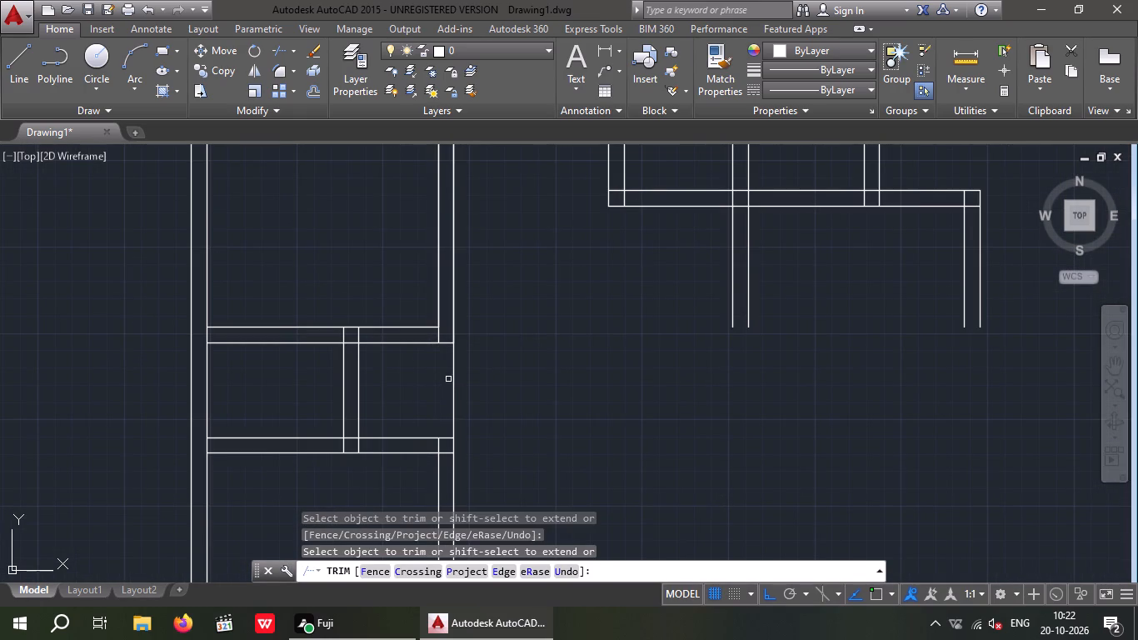
pyautogui.click(453, 373)
pyautogui.press('Escape')
pyautogui.press('Escape')
# Erase the overlapping duplicate lines on the inner and outer faces of the upper left room's right wall.
pyautogui.scroll(2, 433, 331)
pyautogui.scroll(-1, 433, 331)
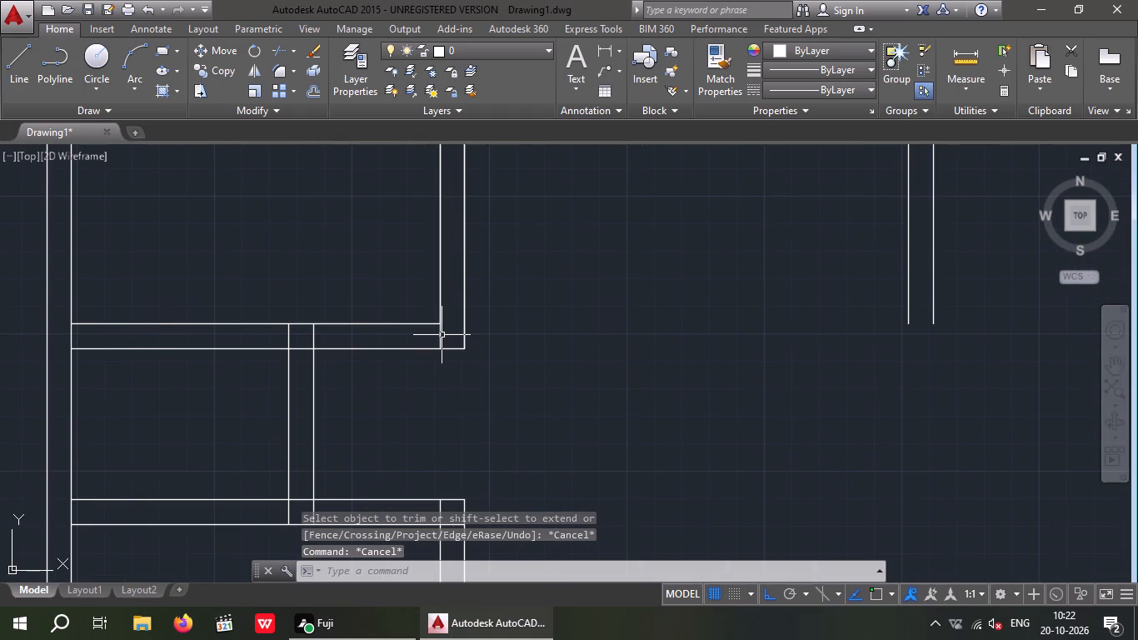
pyautogui.click(441, 336)
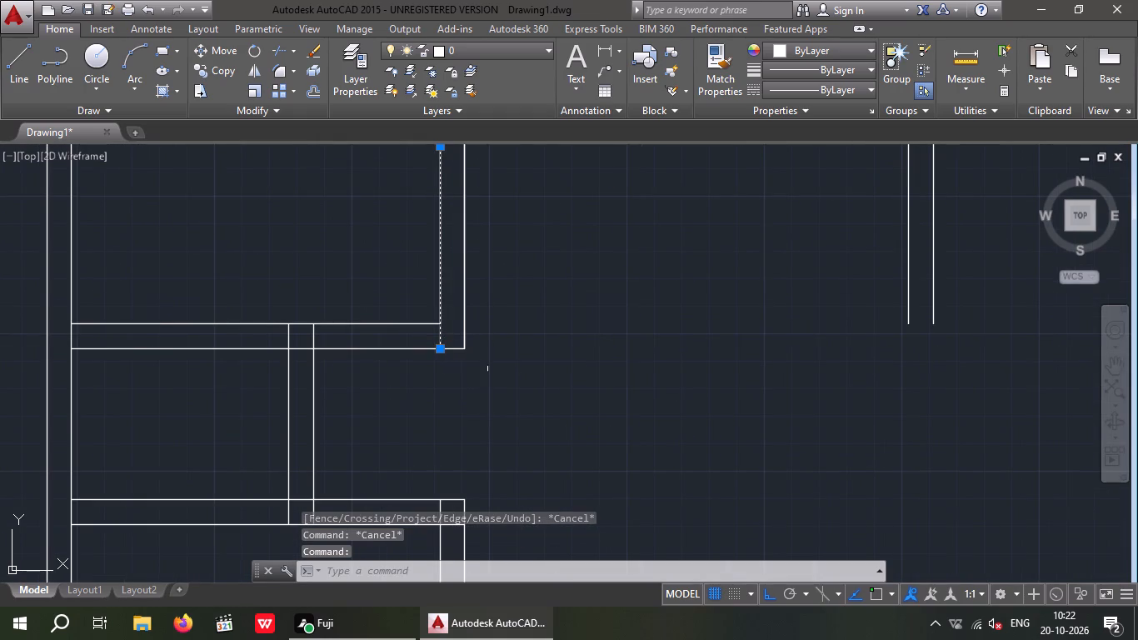
pyautogui.press('Delete')
pyautogui.scroll(-2, 474, 392)
pyautogui.click(470, 343)
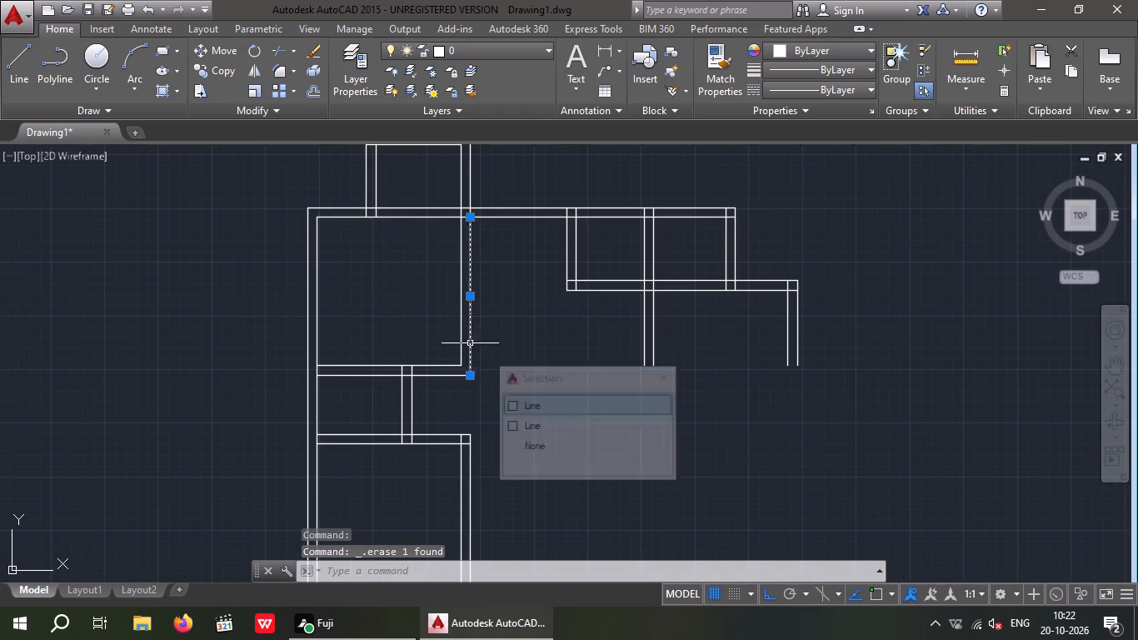
pyautogui.click(516, 409)
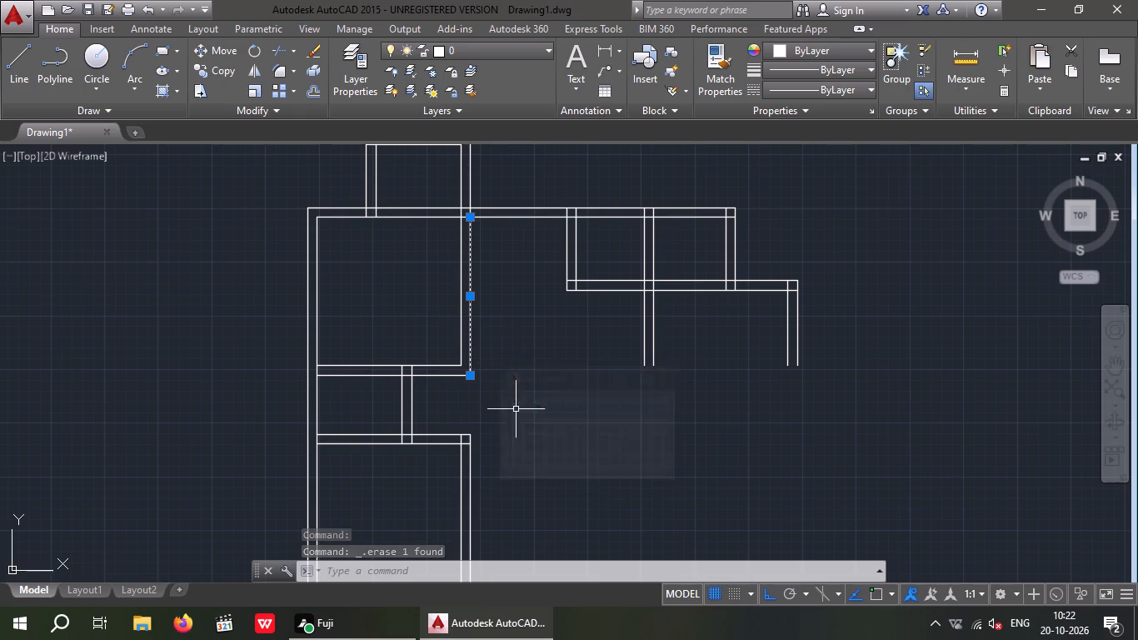
pyautogui.press('Delete')
pyautogui.scroll(-1, 490, 414)
pyautogui.moveTo(488, 431); pyautogui.dragTo(448, 376, button='middle')
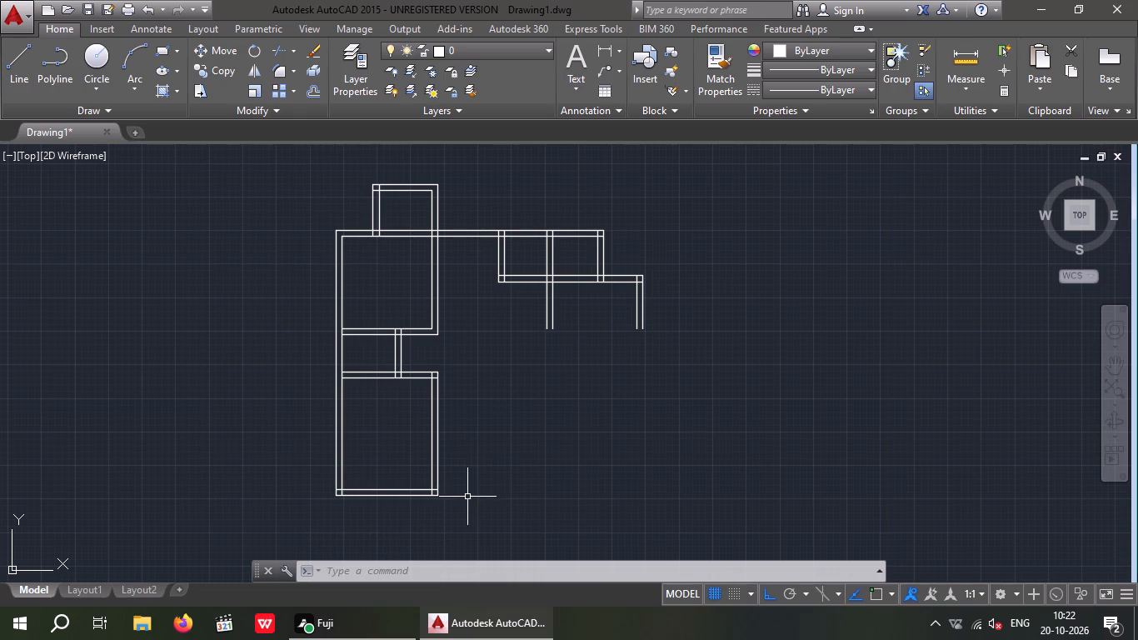
pyautogui.press('Escape')
pyautogui.press('Escape')
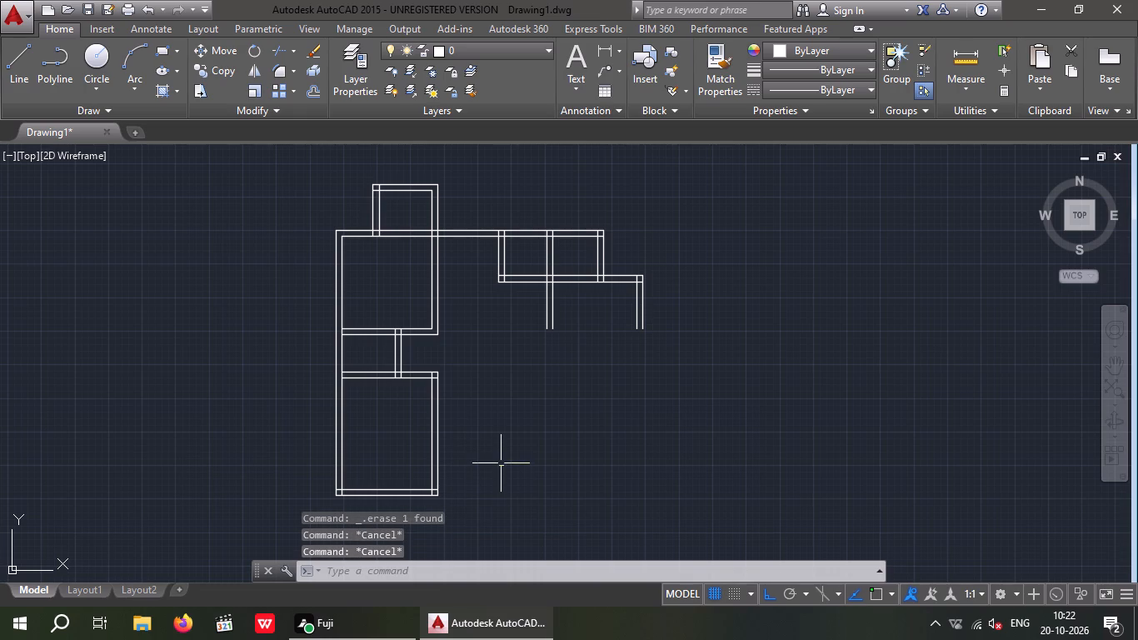
# Offset the lower left room's outer right wall line 13'11/2" to the right.
pyautogui.press('o')
pyautogui.press('Return')
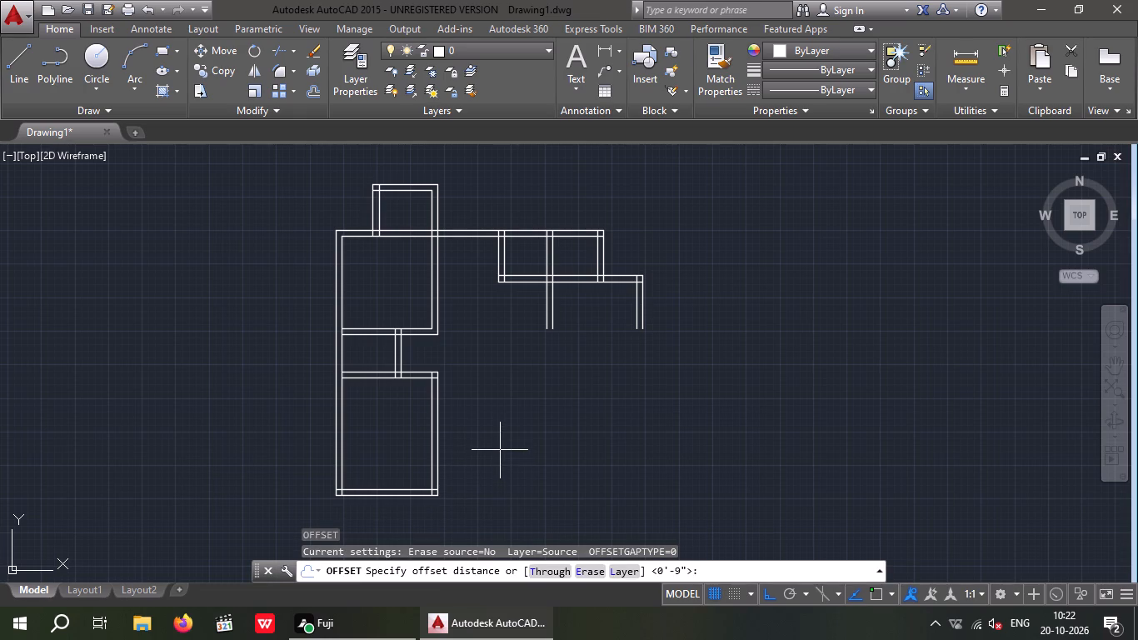
pyautogui.press('1')
pyautogui.press('3')
pyautogui.press("'")
pyautogui.write('11')
pyautogui.press('/')
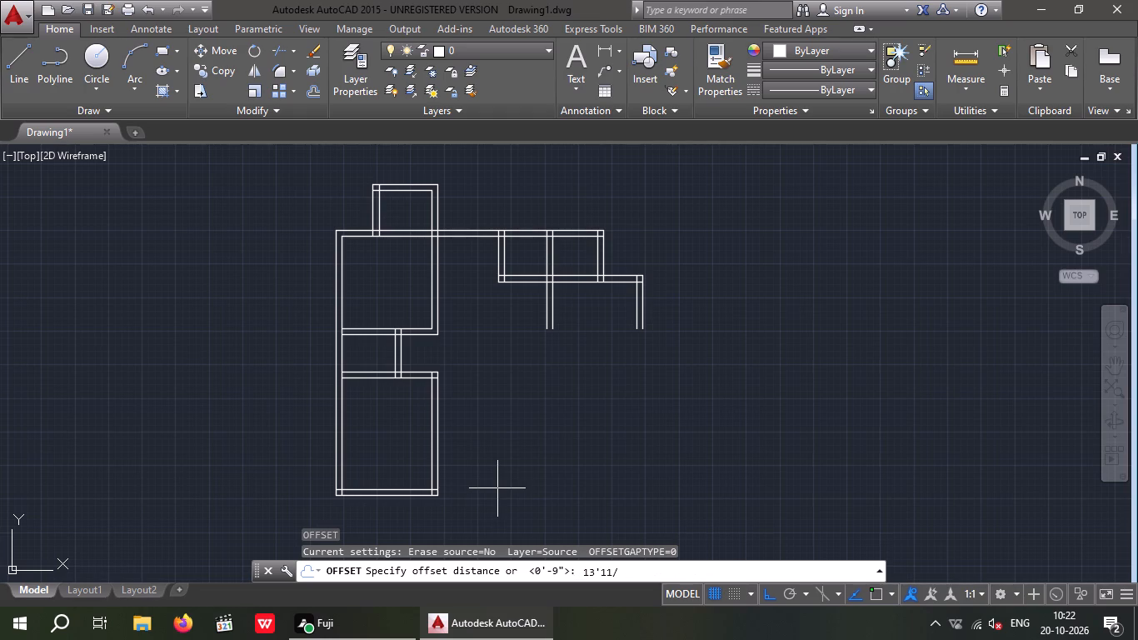
pyautogui.press('2')
pyautogui.hotkey('shift', '"')
pyautogui.press('Return')
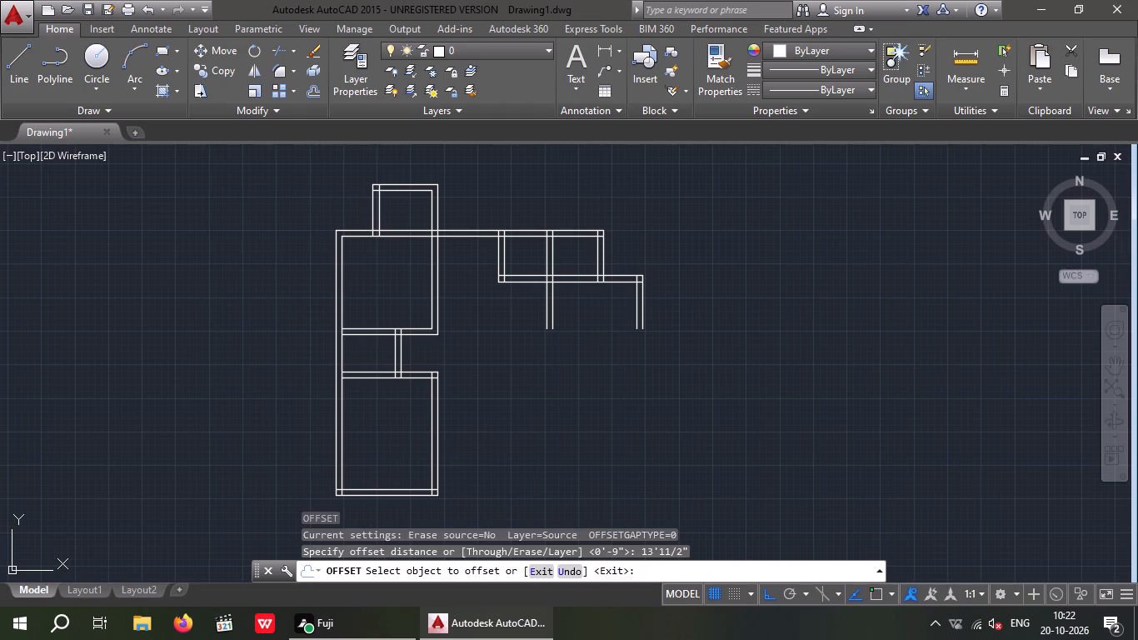
pyautogui.moveTo(439, 447); pyautogui.dragTo(448, 447)
pyautogui.click(653, 475)
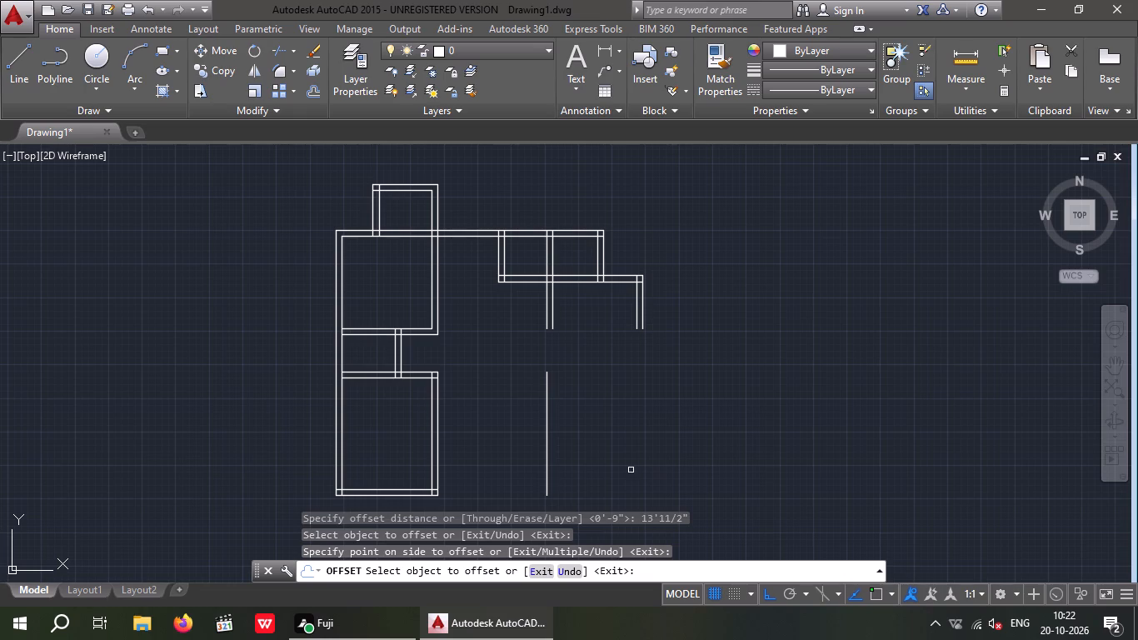
pyautogui.press('Escape')
pyautogui.press('Escape')
# Offset the new vertical line 9" to the right to form the second lower room's right wall.
pyautogui.press('o')
pyautogui.press('Return')
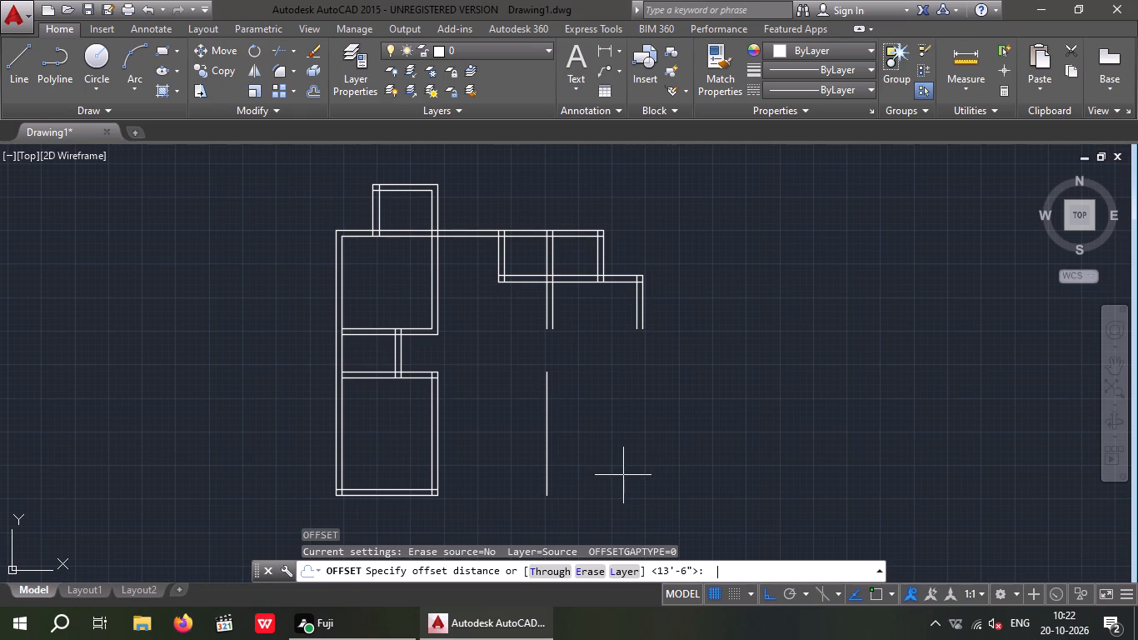
pyautogui.press('9')
pyautogui.hotkey('shift', '"')
pyautogui.press('Return')
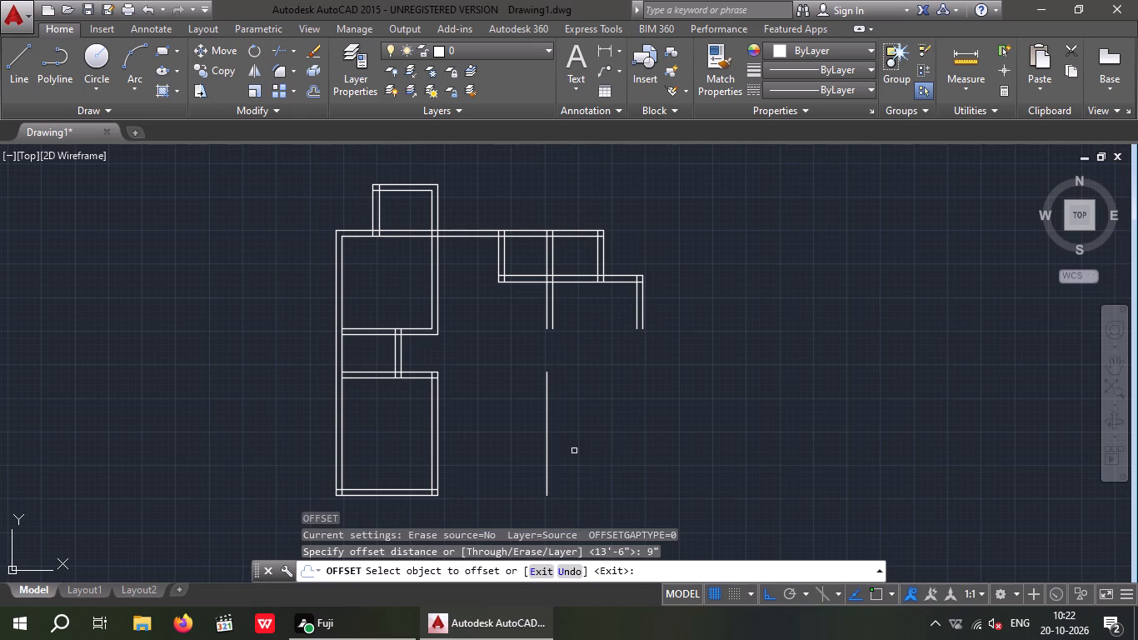
pyautogui.click(547, 415)
pyautogui.click(591, 415)
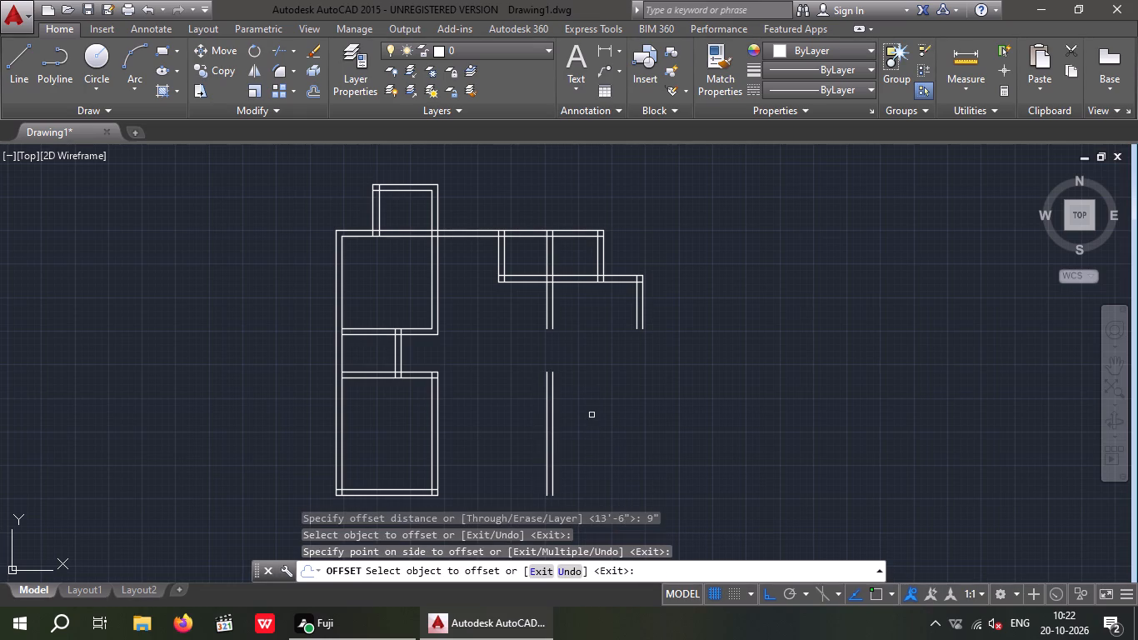
pyautogui.press('Escape')
pyautogui.press('Escape')
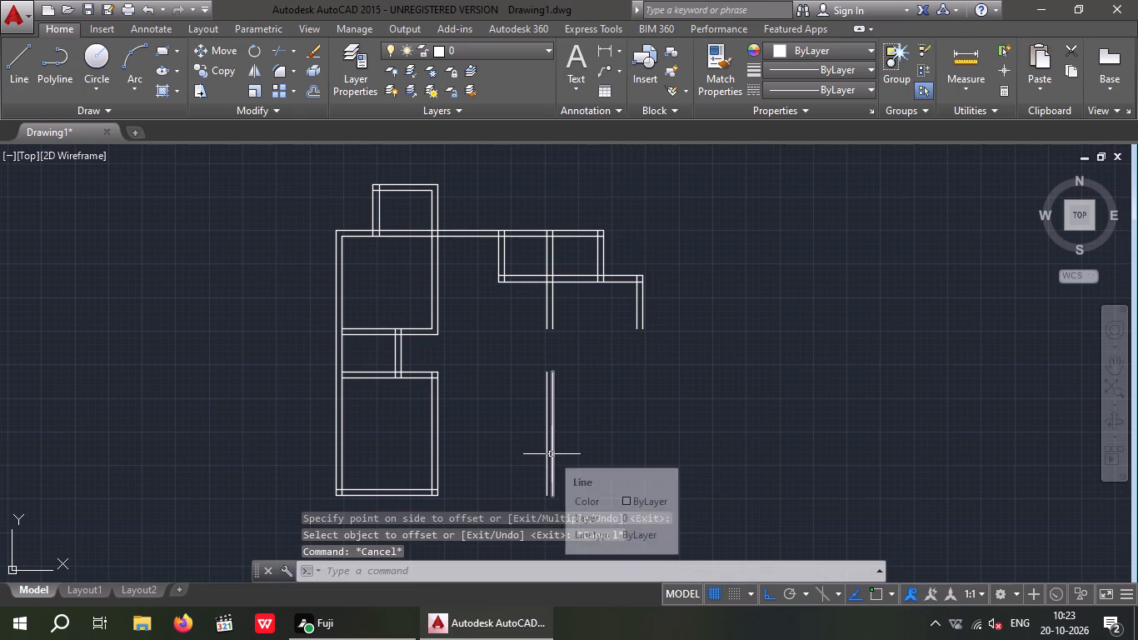
pyautogui.press('Escape')
pyautogui.press('Escape')
# Extend both lines of the lower left room's top wall to the outer line of the new 9" wall.
pyautogui.press('e')
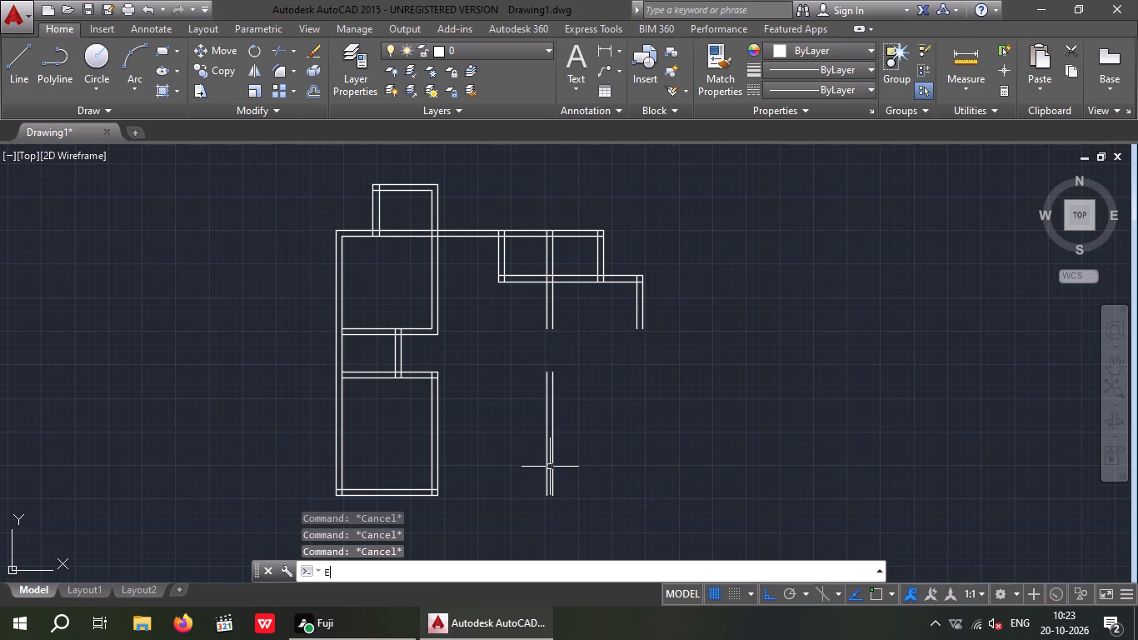
pyautogui.write('X')
pyautogui.press('space')
pyautogui.press('space')
pyautogui.click(422, 404)
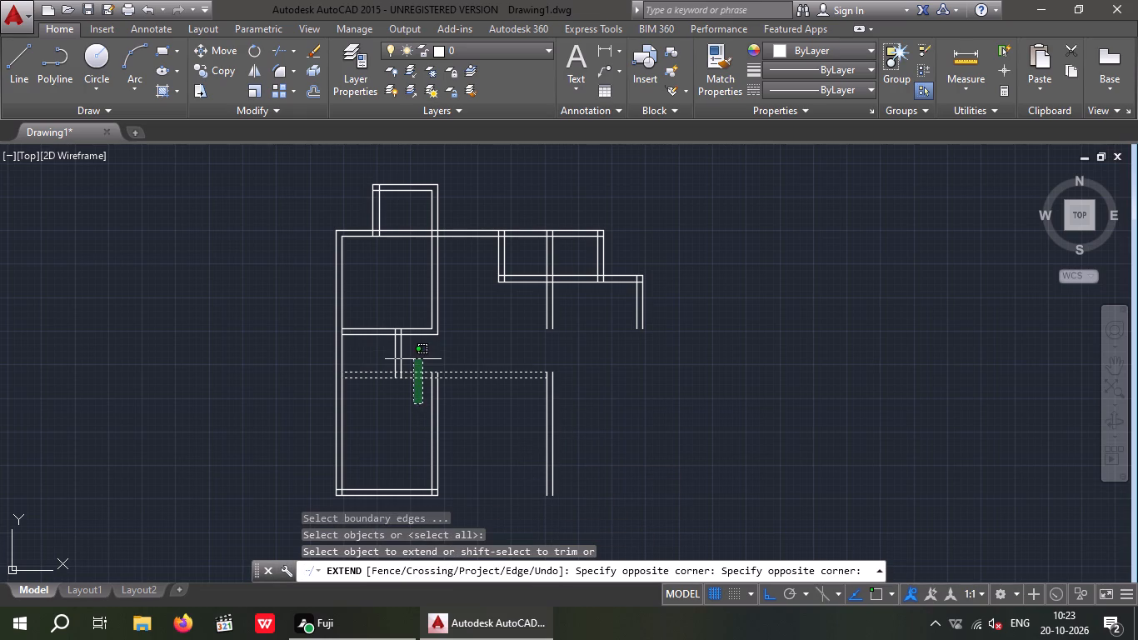
pyautogui.click(418, 361)
pyautogui.click(501, 410)
pyautogui.click(487, 358)
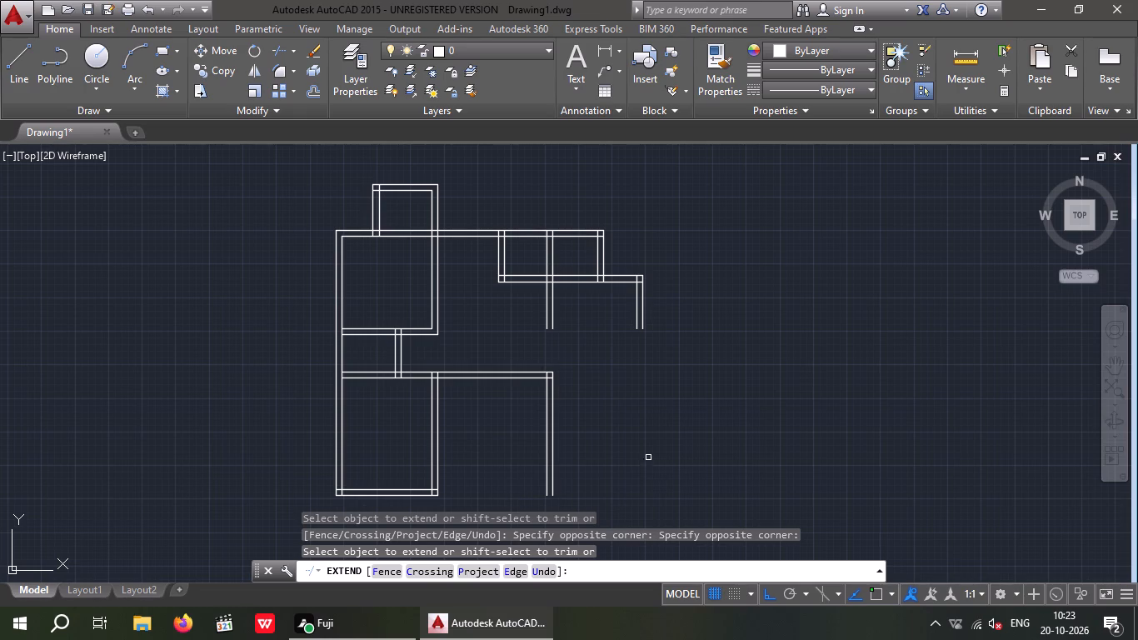
pyautogui.click(507, 404)
pyautogui.click(486, 345)
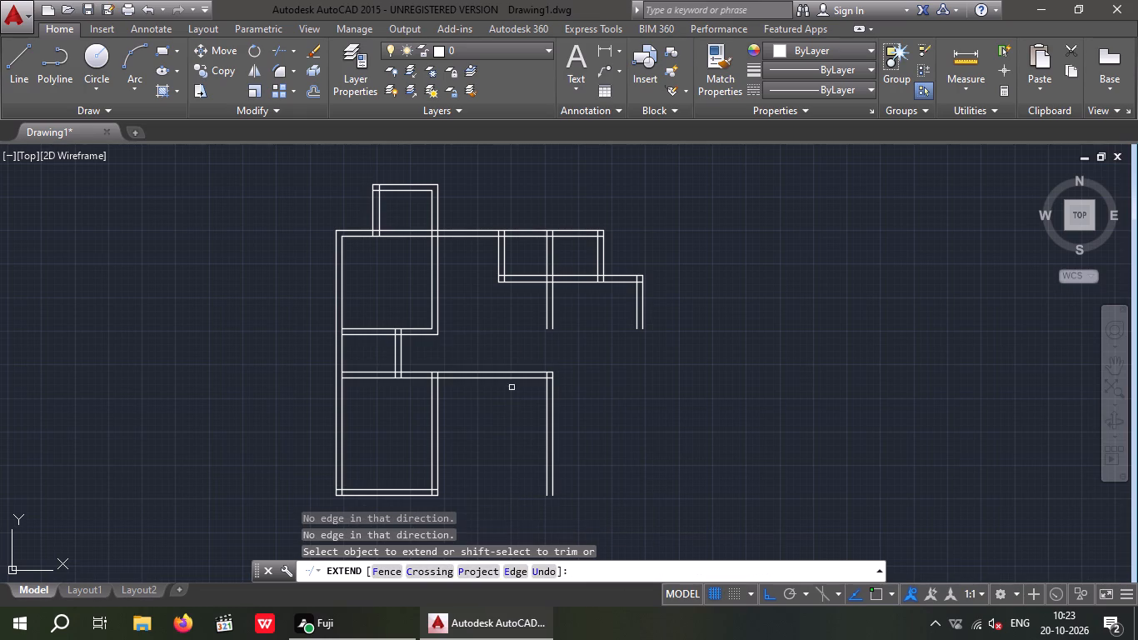
pyautogui.press('Escape')
pyautogui.press('Escape')
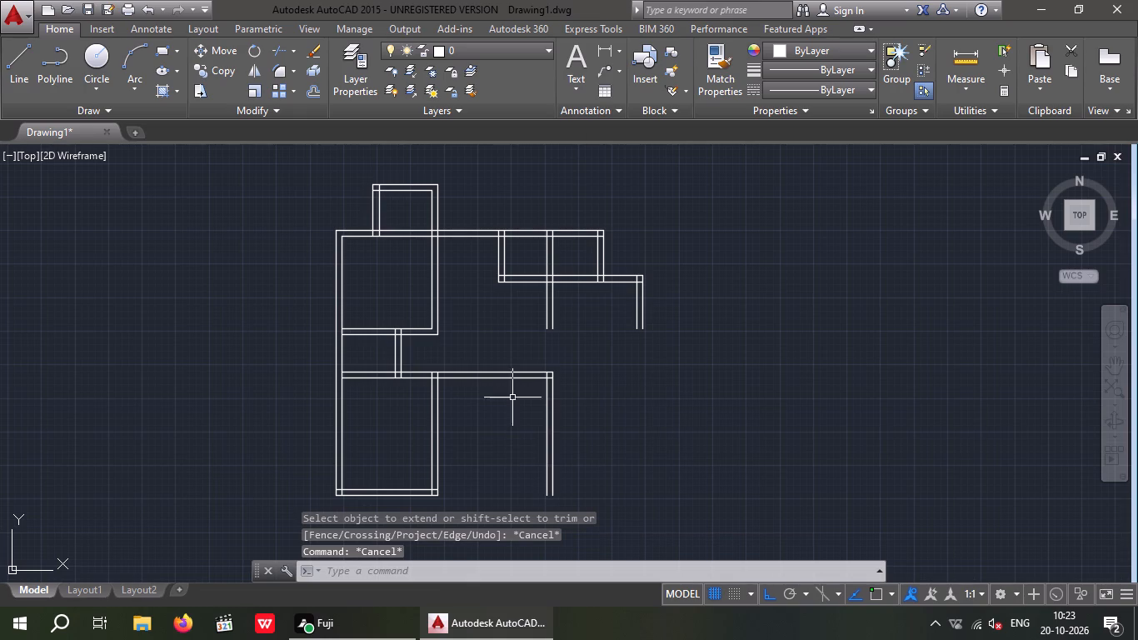
# Draw a horizontal line about 18'-10" long to the right from where the top wall's lower line meets the new outer wall line.
pyautogui.click(22, 71)
pyautogui.scroll(2, 552, 397)
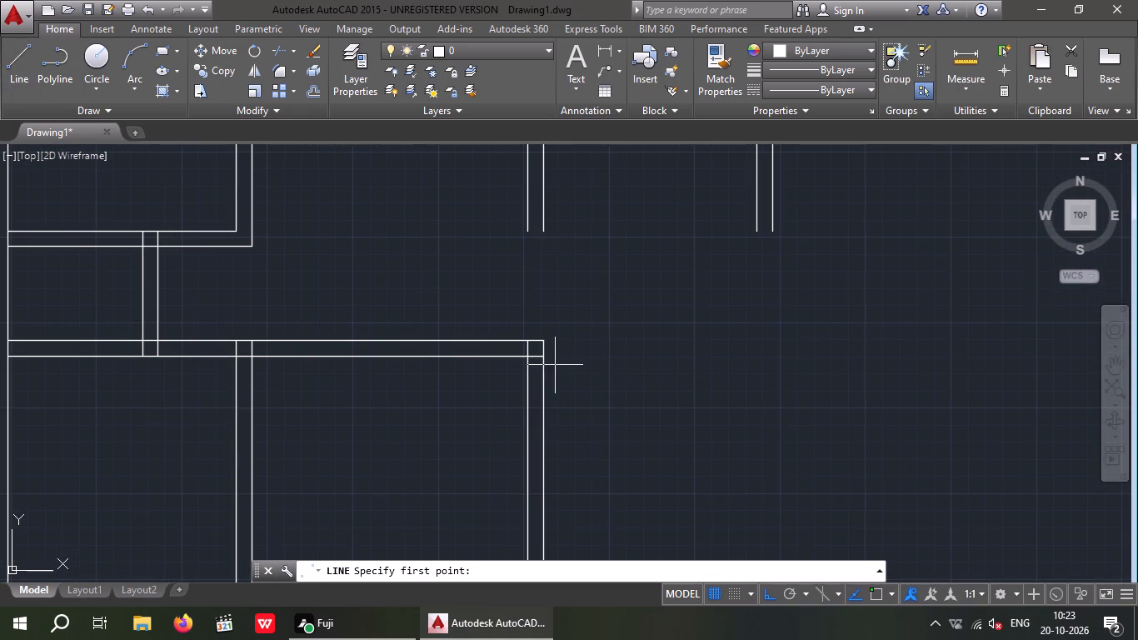
pyautogui.moveTo(547, 359); pyautogui.dragTo(562, 360)
pyautogui.scroll(-1, 908, 379)
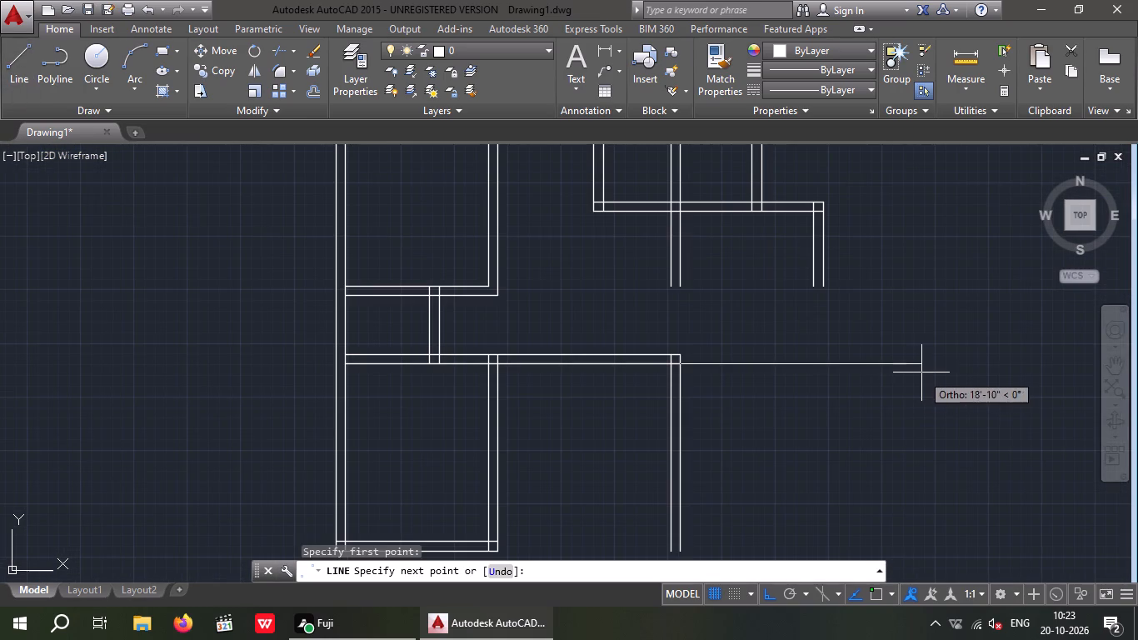
pyautogui.click(921, 372)
pyautogui.press('Escape')
pyautogui.press('Escape')
pyautogui.press('Escape')
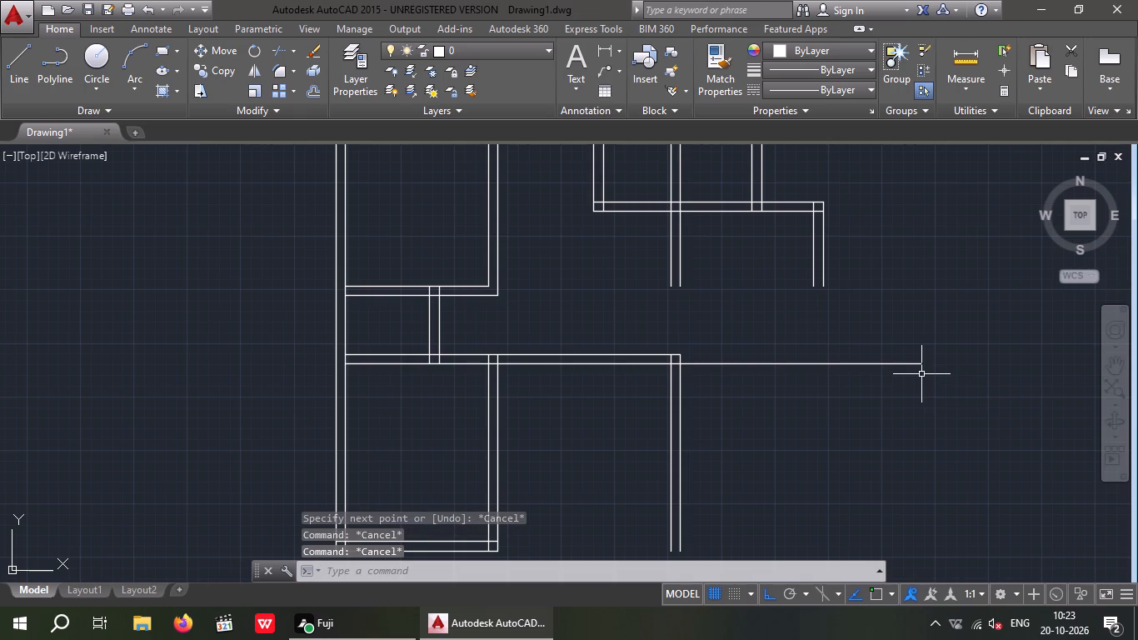
# Extend the two vertical lines of the upper rooms' far right wall down to the new horizontal line.
pyautogui.write('EX')
pyautogui.press('space')
pyautogui.press('space')
pyautogui.moveTo(887, 247); pyautogui.dragTo(863, 254)
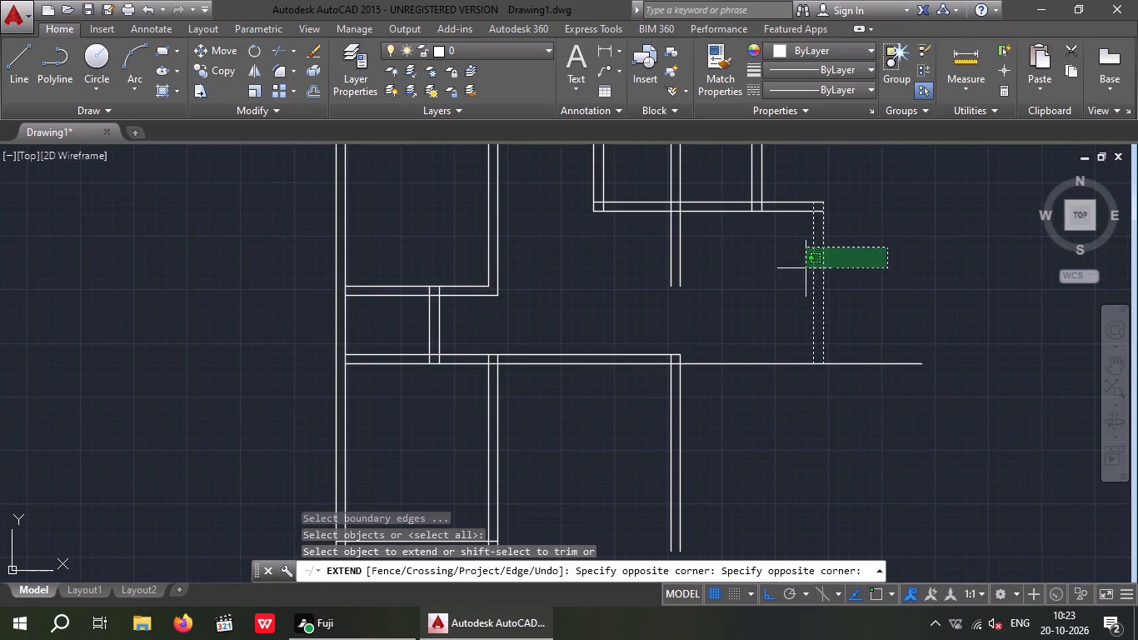
pyautogui.click(801, 270)
pyautogui.moveTo(866, 294); pyautogui.dragTo(792, 334)
pyautogui.click(791, 335)
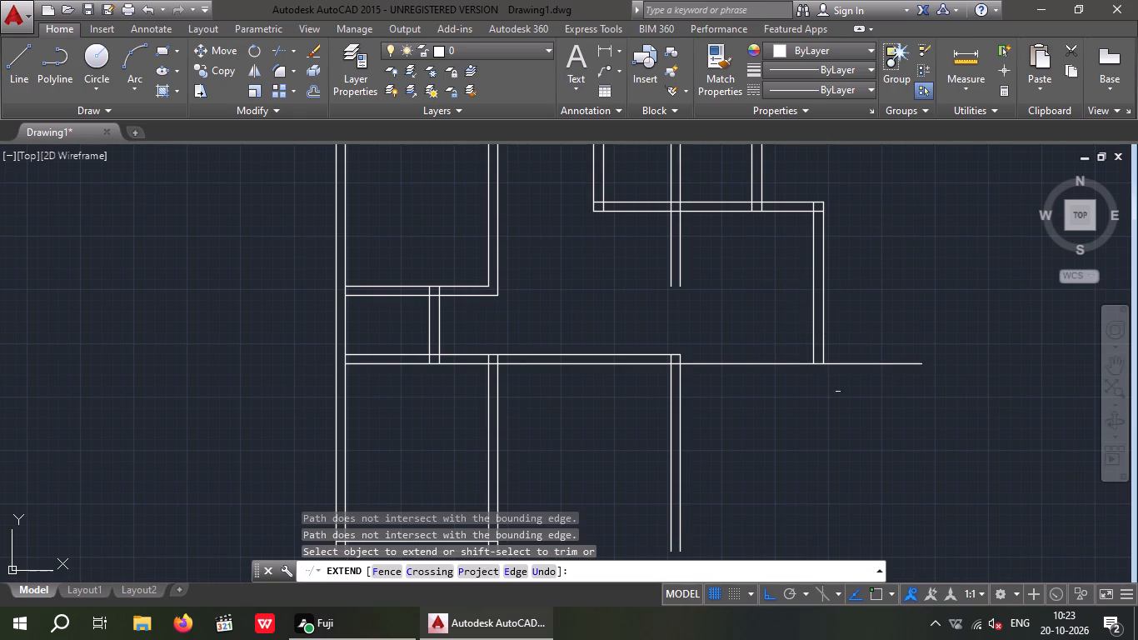
# Delete the horizontal helper line running right from the second lower room's top wall.
pyautogui.press('Escape')
pyautogui.moveTo(749, 402); pyautogui.dragTo(744, 382)
pyautogui.click(733, 327)
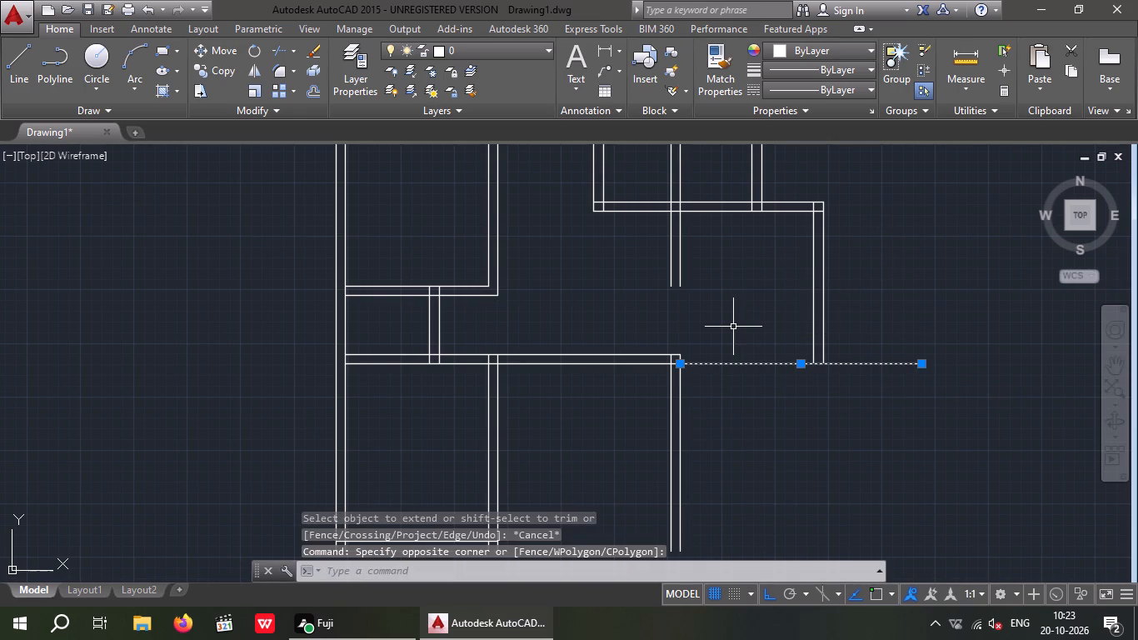
pyautogui.press('Delete')
pyautogui.press('Escape')
pyautogui.press('Escape')
# Extend both lines of the lower rooms' top wall rightward to the outer line of the far right wall.
pyautogui.press('e')
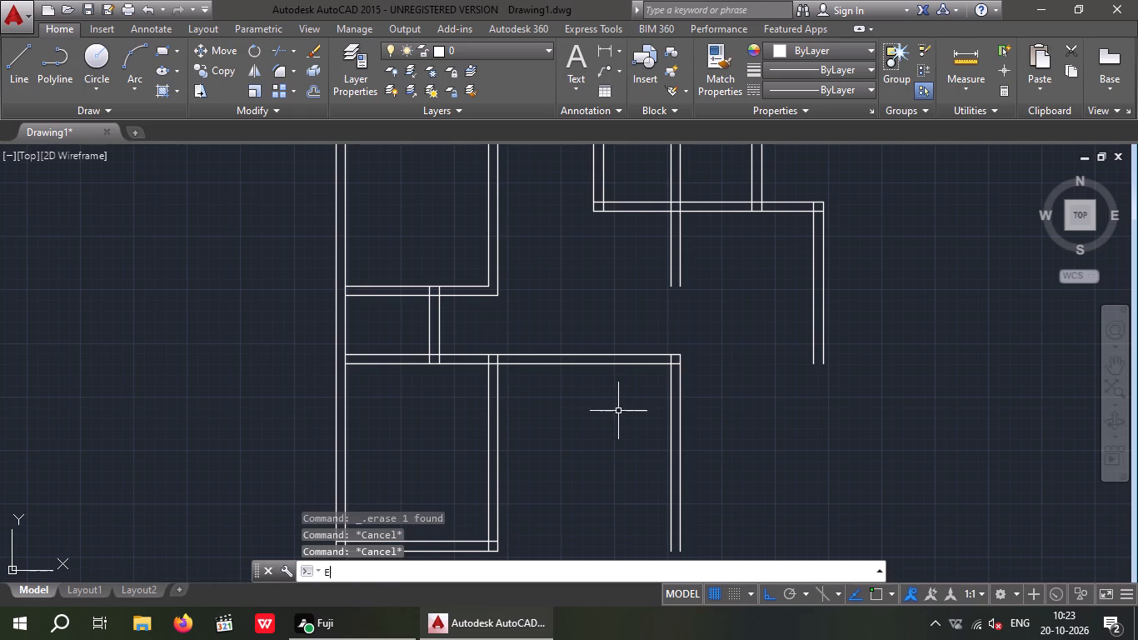
pyautogui.write('X')
pyautogui.press('space')
pyautogui.press('space')
pyautogui.click(614, 422)
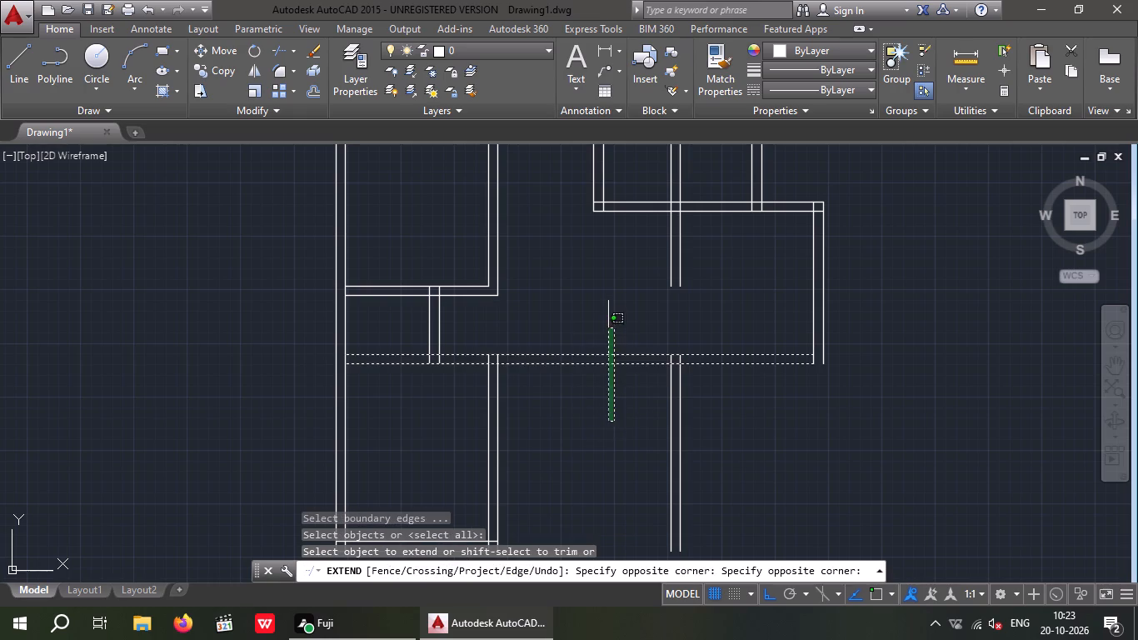
pyautogui.click(608, 327)
pyautogui.moveTo(641, 399); pyautogui.dragTo(635, 384)
pyautogui.click(624, 327)
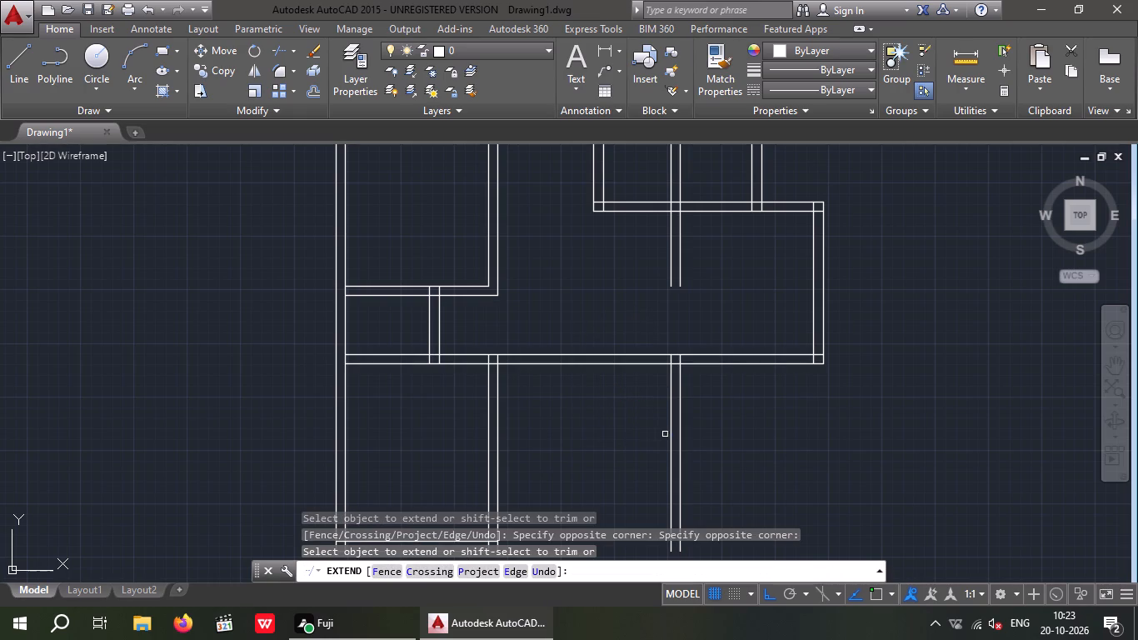
# Extend the two vertical lines of the upper rooms' middle wall down to the lower rooms' top wall.
pyautogui.moveTo(736, 251); pyautogui.dragTo(692, 258)
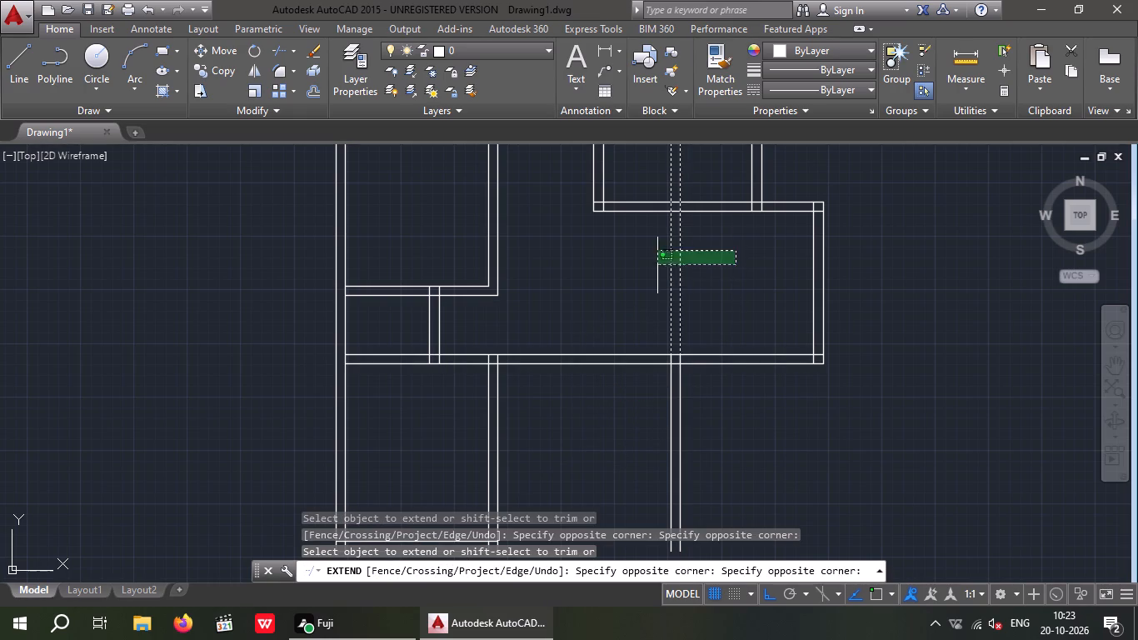
pyautogui.click(652, 267)
pyautogui.press('Escape')
pyautogui.press('Escape')
# Offset the lower line of the lower rooms' top wall 9'10" downward.
pyautogui.scroll(-1, 617, 426)
pyautogui.moveTo(617, 426); pyautogui.dragTo(598, 450, button='middle')
pyautogui.scroll(-1, 616, 427)
pyautogui.scroll(2, 583, 453)
pyautogui.moveTo(587, 445); pyautogui.dragTo(587, 347, button='middle')
pyautogui.scroll(-1, 593, 363)
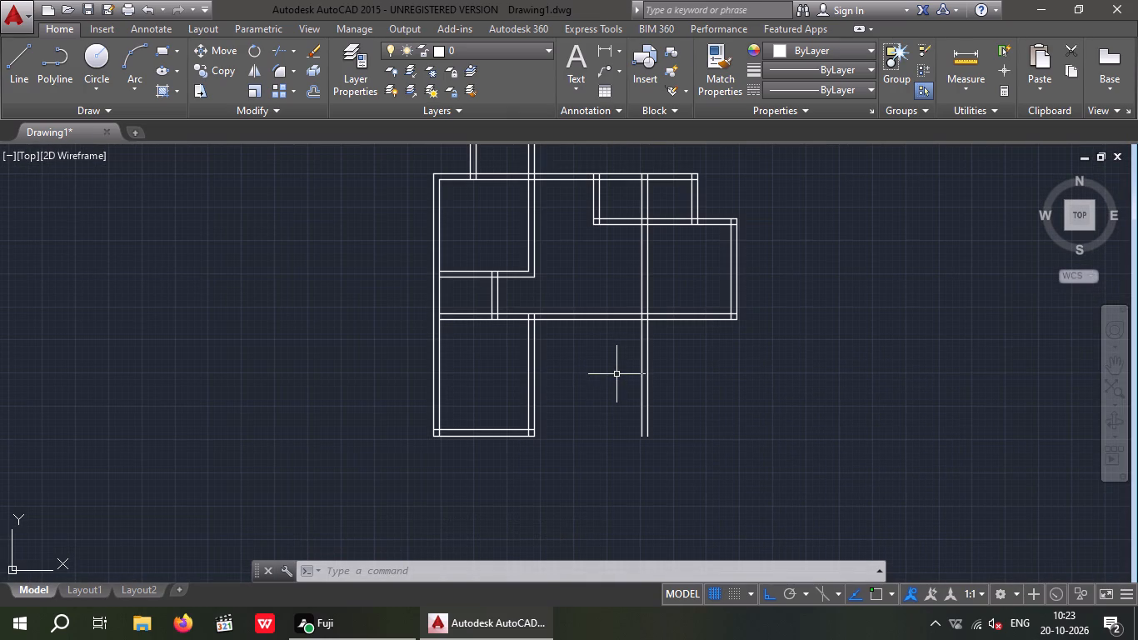
pyautogui.press('Escape')
pyautogui.press('Escape')
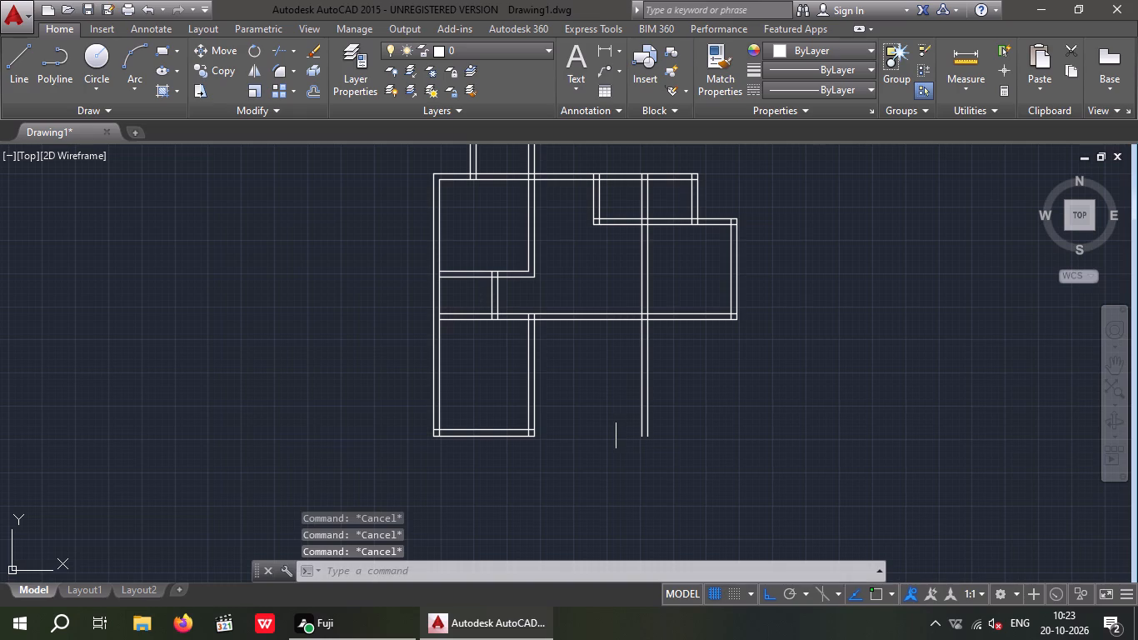
pyautogui.press('o')
pyautogui.press('Return')
pyautogui.press('9')
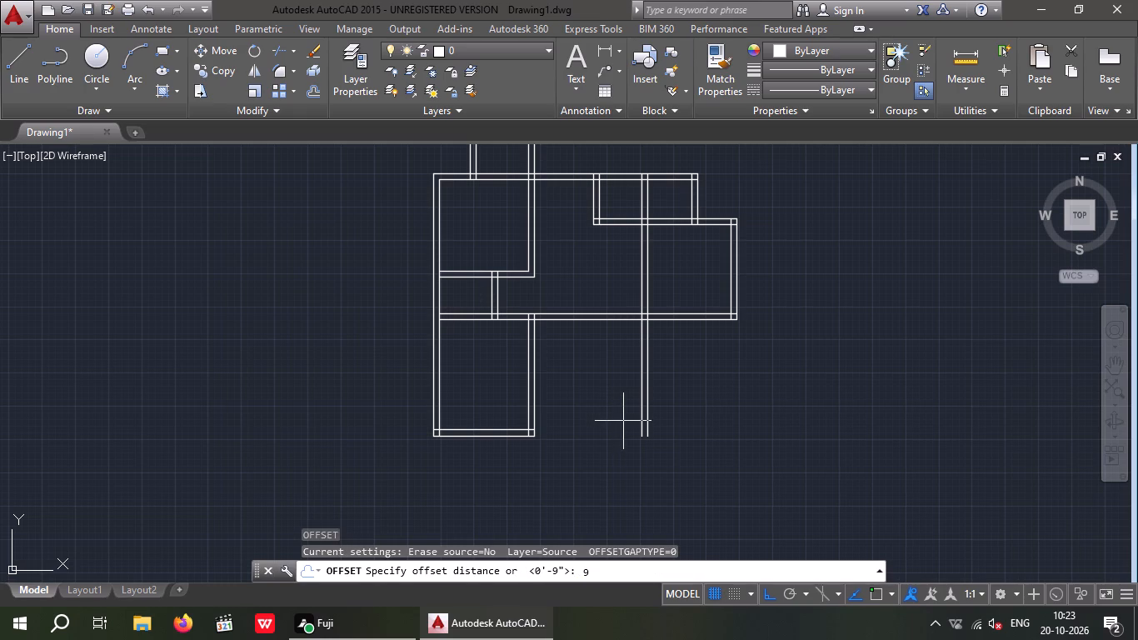
pyautogui.press("'")
pyautogui.press('1')
pyautogui.press('0')
pyautogui.hotkey('shift', '"')
pyautogui.press('Return')
pyautogui.click(599, 322)
pyautogui.click(594, 366)
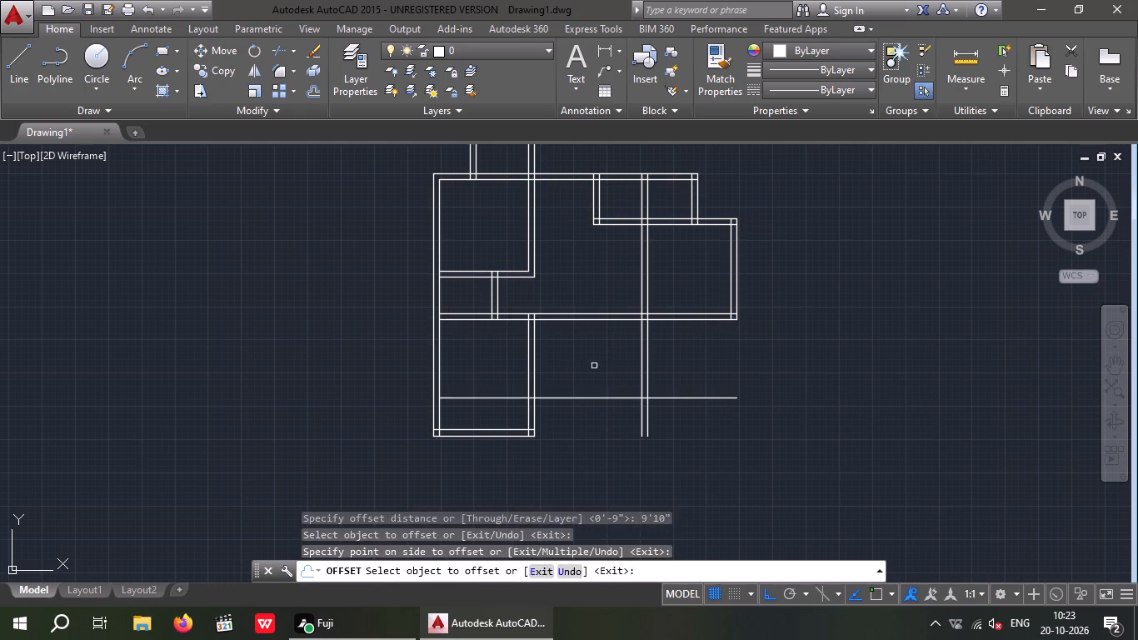
pyautogui.press('Escape')
pyautogui.press('Escape')
# Offset the new horizontal line 9" downward to form the second lower room's bottom wall.
pyautogui.press('o')
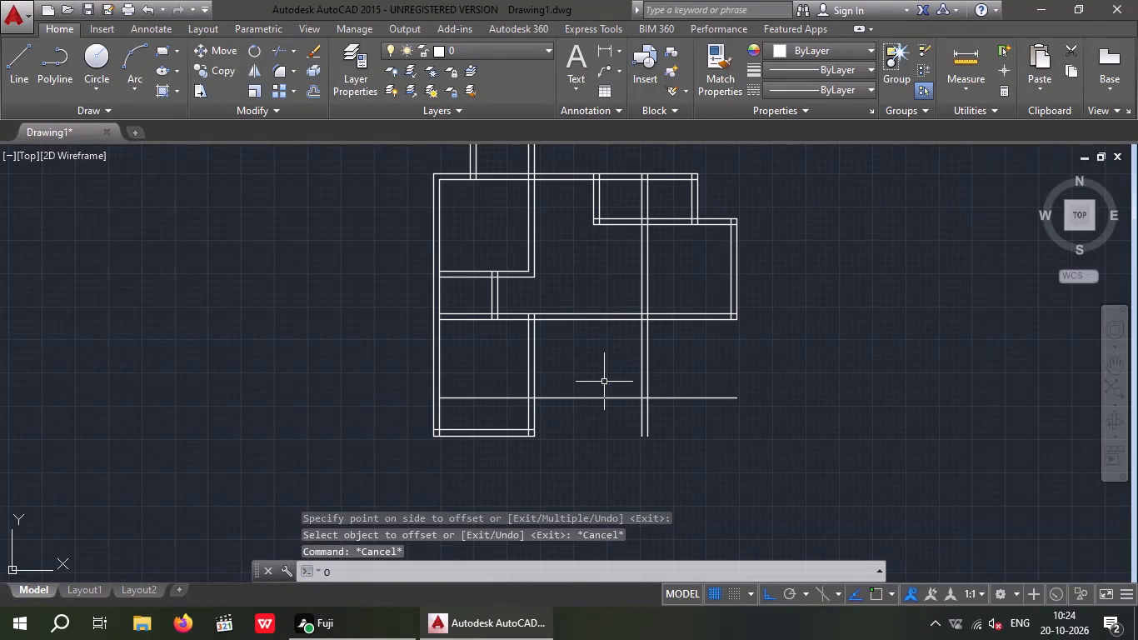
pyautogui.press('Return')
pyautogui.press('9')
pyautogui.hotkey('shift', '"')
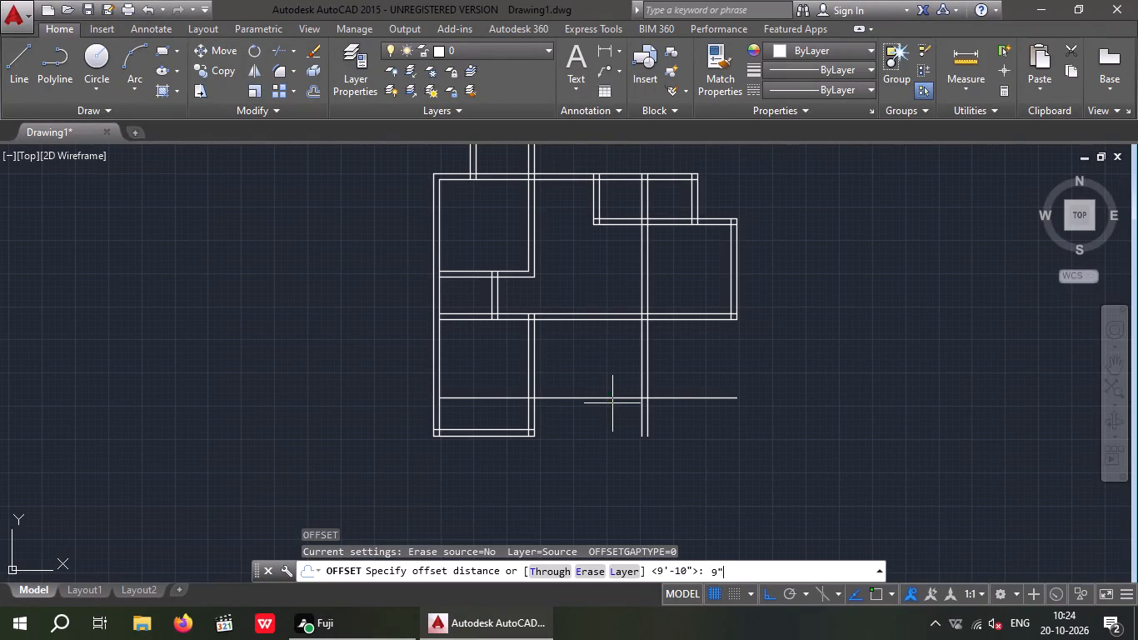
pyautogui.press('Return')
pyautogui.click(594, 397)
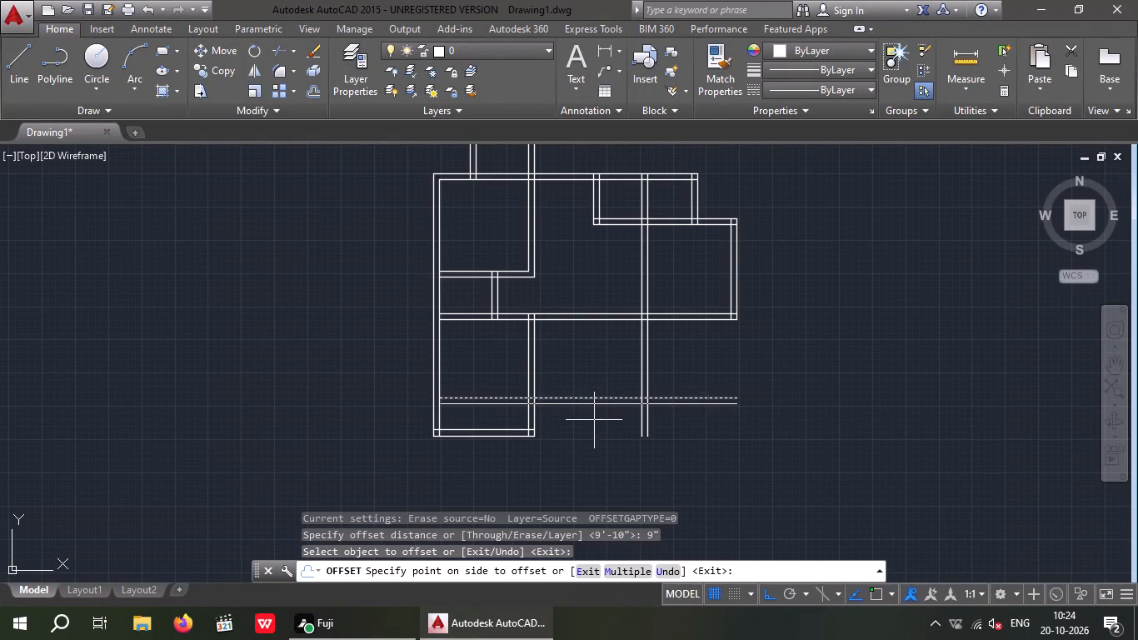
pyautogui.click(594, 420)
pyautogui.press('Escape')
pyautogui.press('Escape')
# Trim the new bottom wall's lines inside the lower left room and beyond the second lower room's right wall.
pyautogui.write('TR')
pyautogui.press('space')
pyautogui.press('space')
pyautogui.scroll(1, 497, 412)
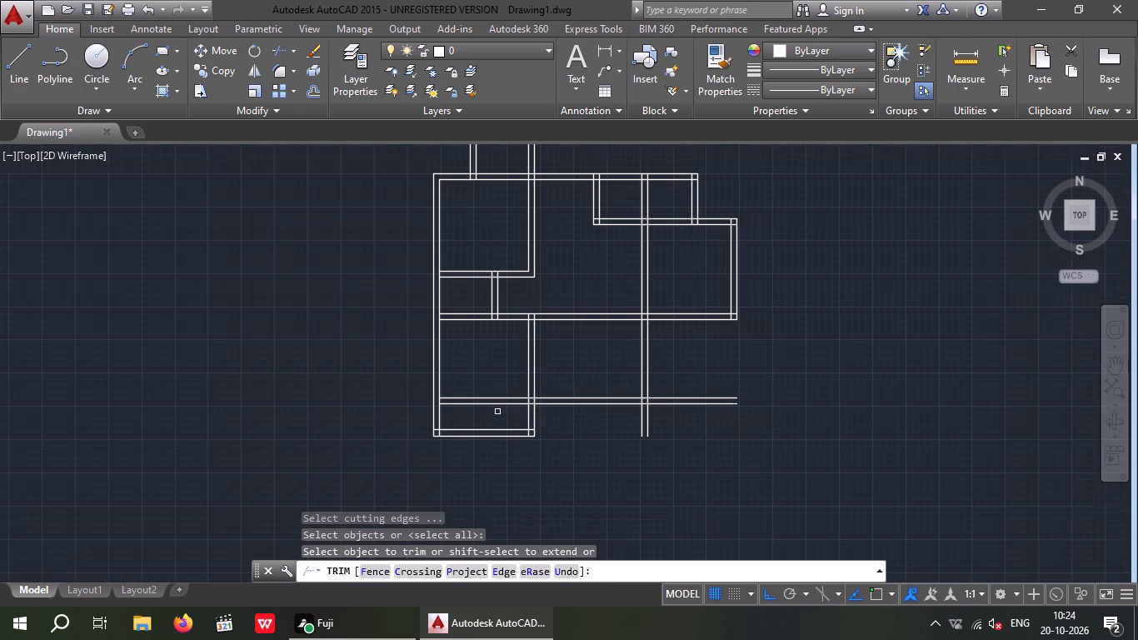
pyautogui.moveTo(515, 424); pyautogui.dragTo(495, 401)
pyautogui.click(472, 345)
pyautogui.scroll(-1, 472, 346)
pyautogui.moveTo(712, 407); pyautogui.dragTo(711, 407)
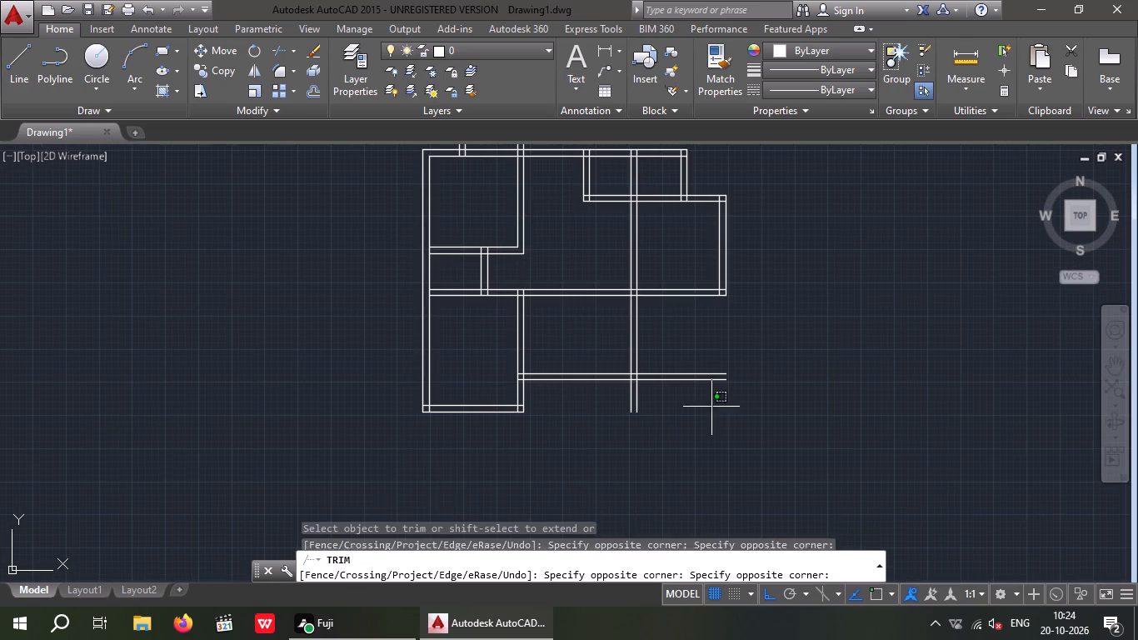
pyautogui.moveTo(711, 407); pyautogui.dragTo(701, 402)
pyautogui.click(666, 344)
pyautogui.scroll(1, 652, 401)
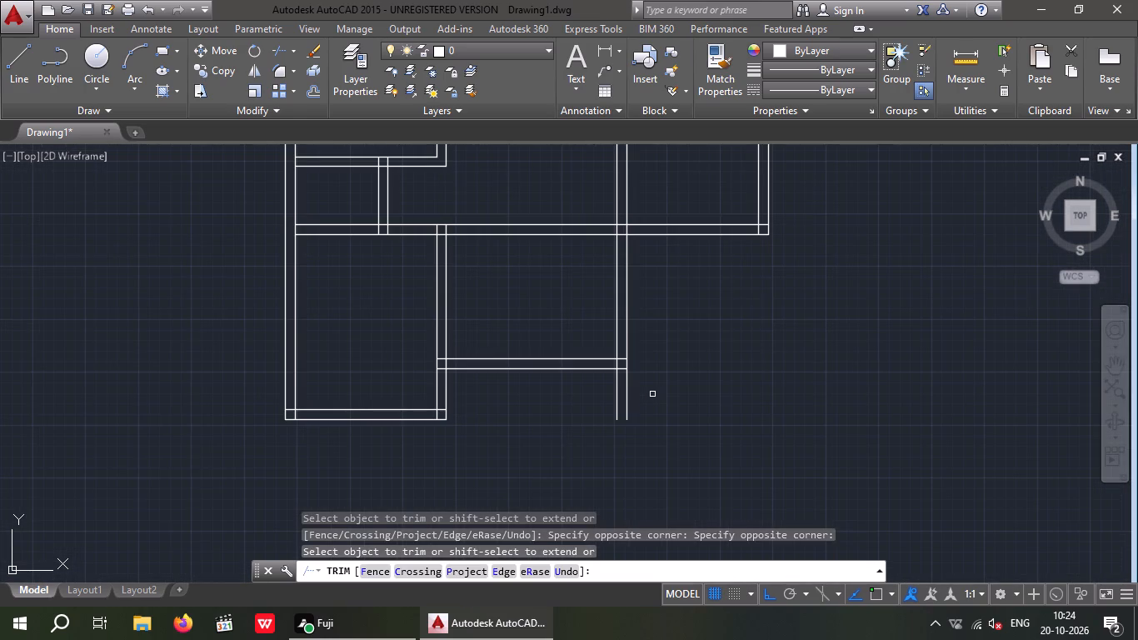
pyautogui.press('Escape')
pyautogui.press('Escape')
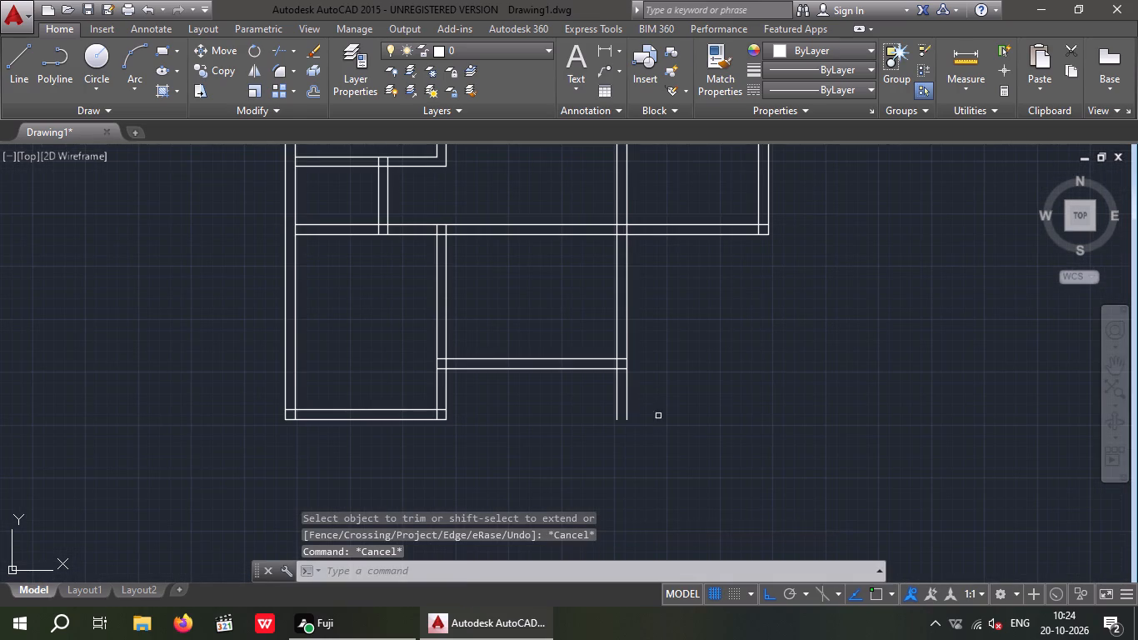
# Draw a vertical line about 14'-8" long downward from the bottom outer corner of the far right wall.
pyautogui.scroll(-1, 659, 407)
pyautogui.middleClick(630, 447)
pyautogui.moveTo(734, 422); pyautogui.dragTo(636, 467, button='middle')
pyautogui.scroll(-3, 650, 442)
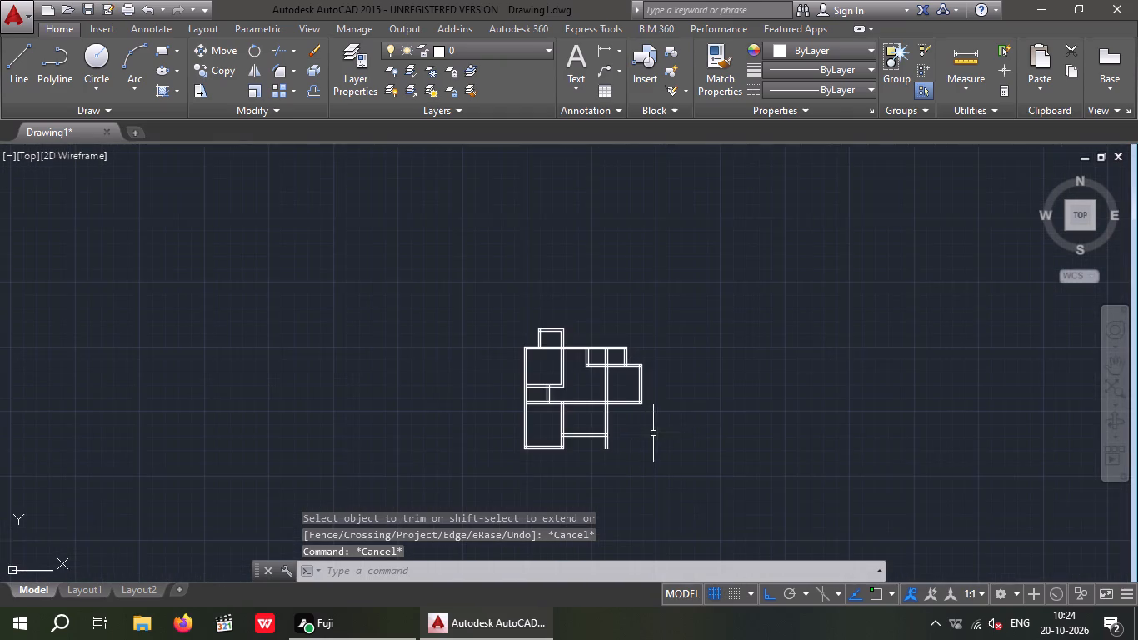
pyautogui.scroll(1, 653, 433)
pyautogui.moveTo(631, 443); pyautogui.dragTo(647, 432, button='middle')
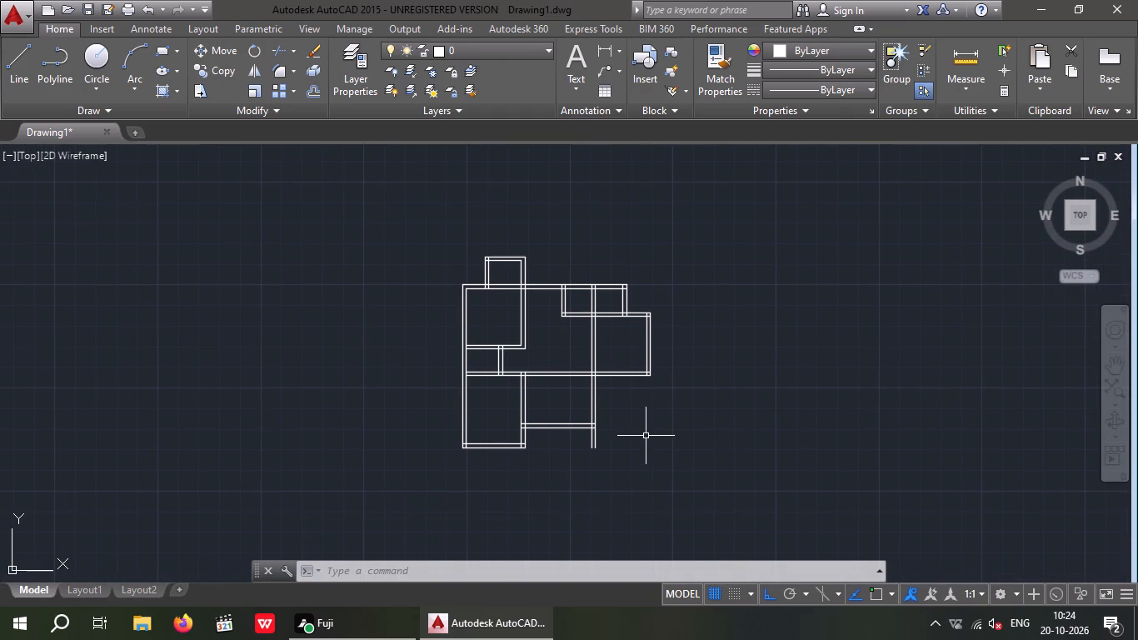
pyautogui.press('Escape')
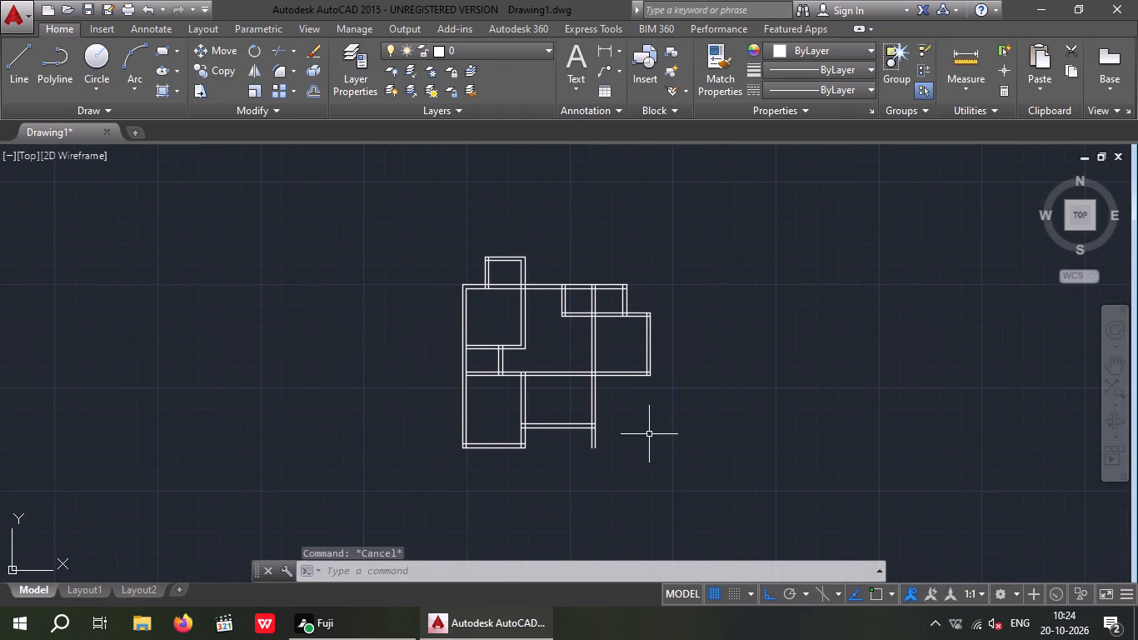
pyautogui.press('Escape')
pyautogui.click(23, 57)
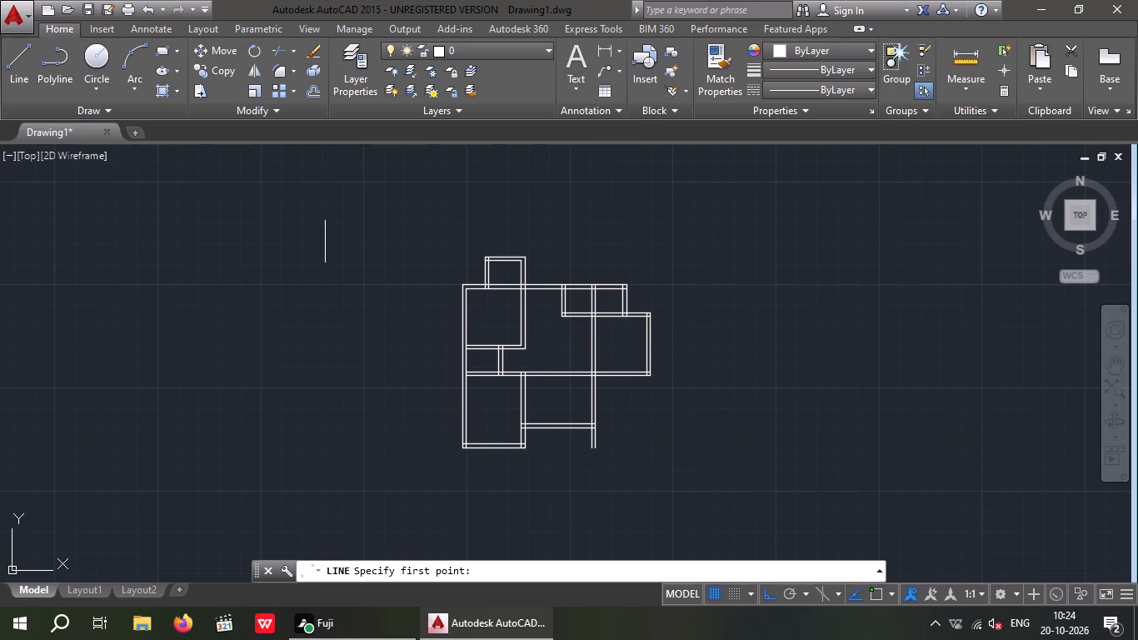
pyautogui.scroll(2, 688, 409)
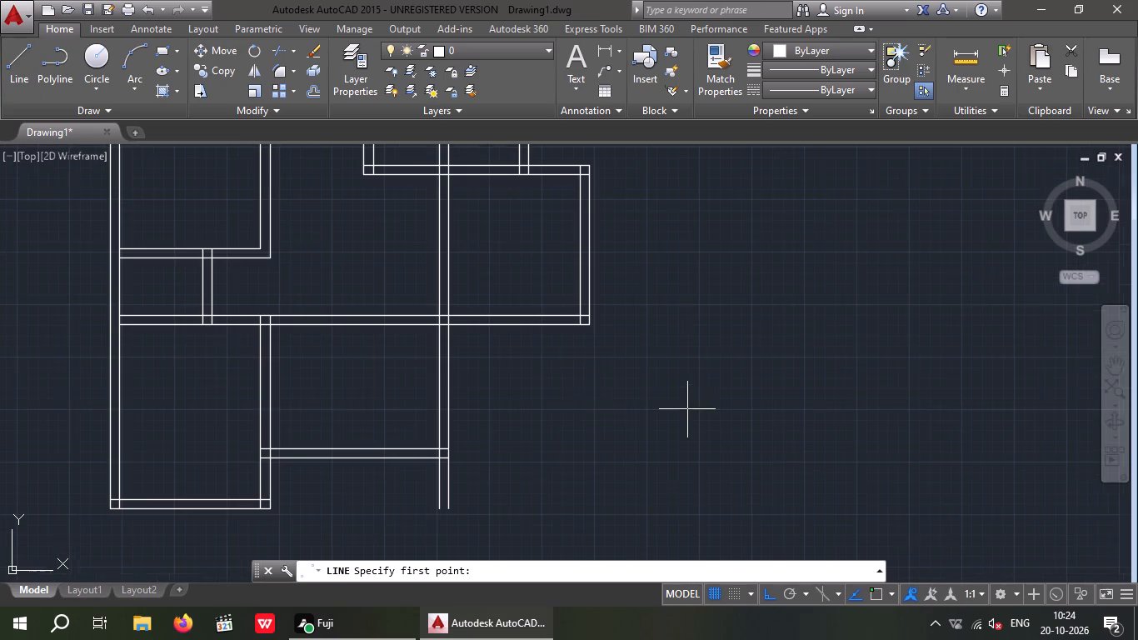
pyautogui.click(592, 324)
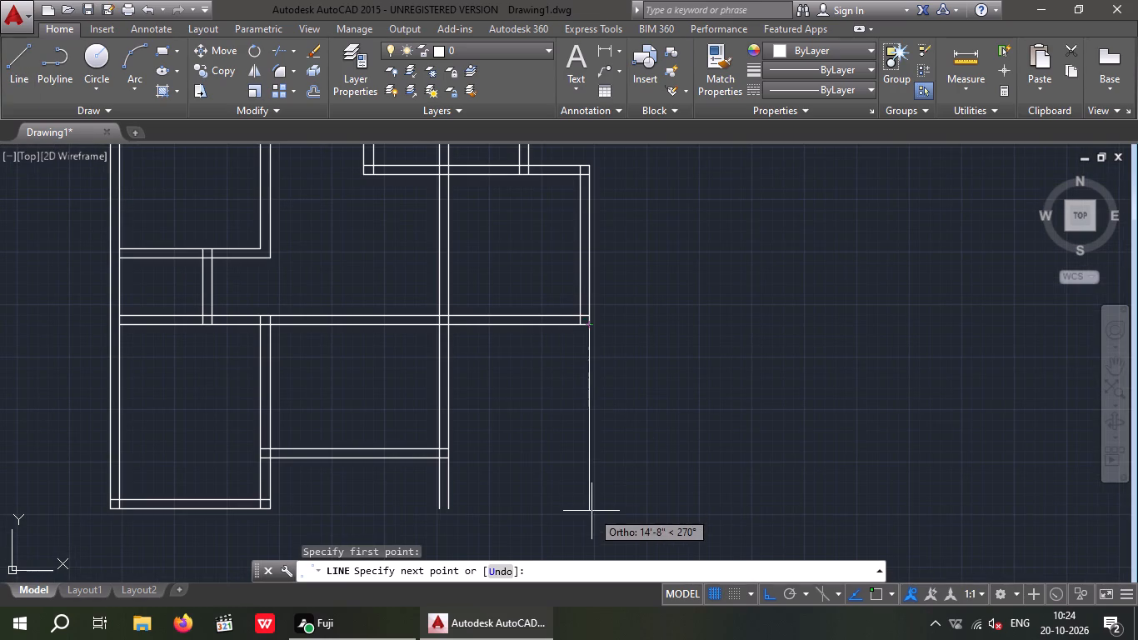
pyautogui.click(591, 511)
pyautogui.press('Escape')
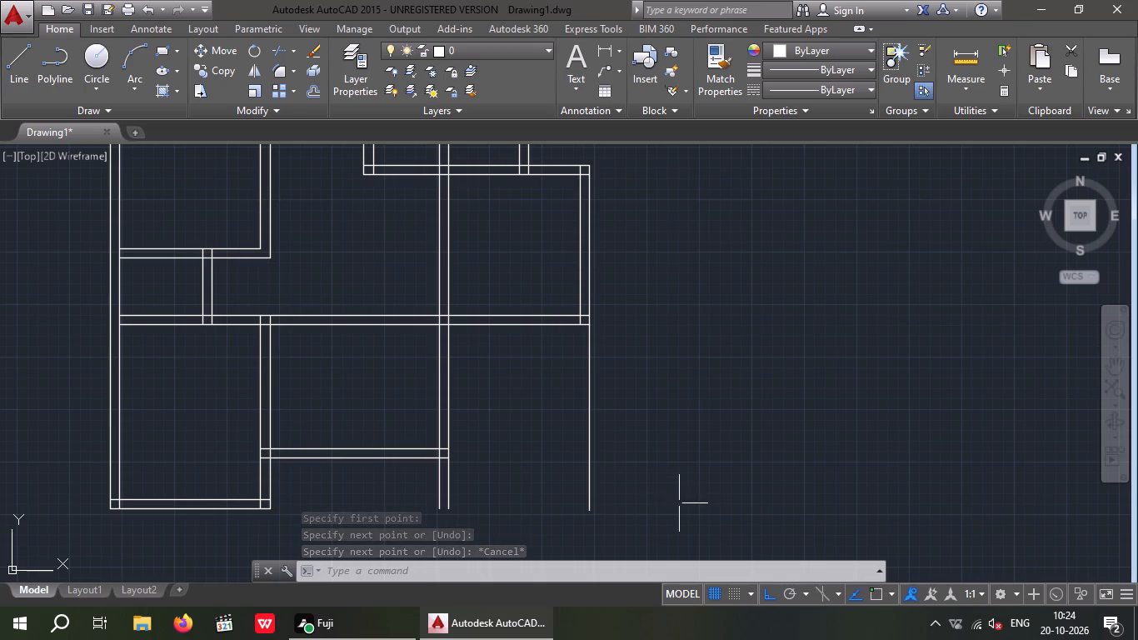
# Draw a 3' vertical line downward from the lower left room's bottom right outer corner.
pyautogui.moveTo(625, 407); pyautogui.dragTo(783, 362, button='middle')
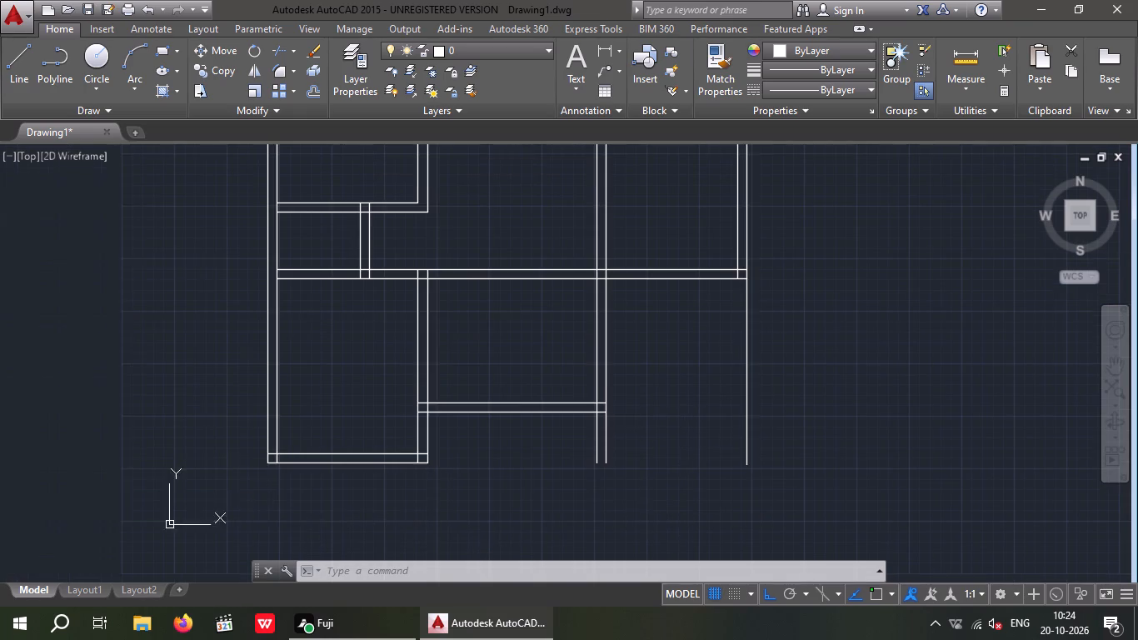
pyautogui.moveTo(783, 362); pyautogui.dragTo(783, 362, button='middle')
pyautogui.scroll(-1, 780, 386)
pyautogui.moveTo(801, 432); pyautogui.dragTo(798, 460, button='middle')
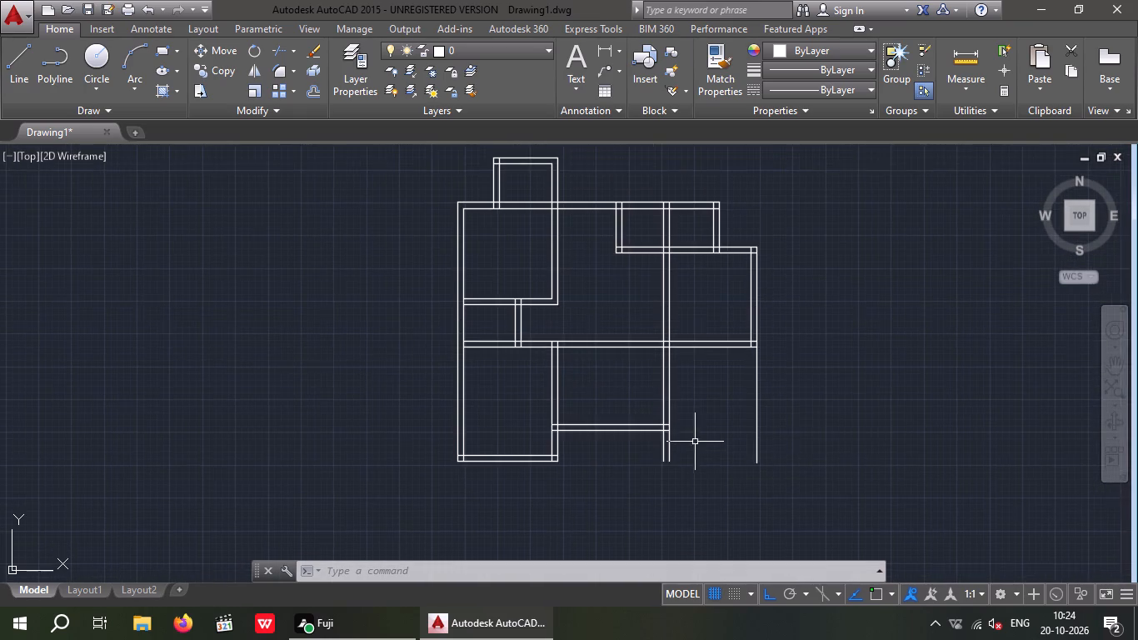
pyautogui.scroll(2, 695, 441)
pyautogui.moveTo(680, 487); pyautogui.dragTo(706, 402, button='middle')
pyautogui.press('Escape')
pyautogui.press('Escape')
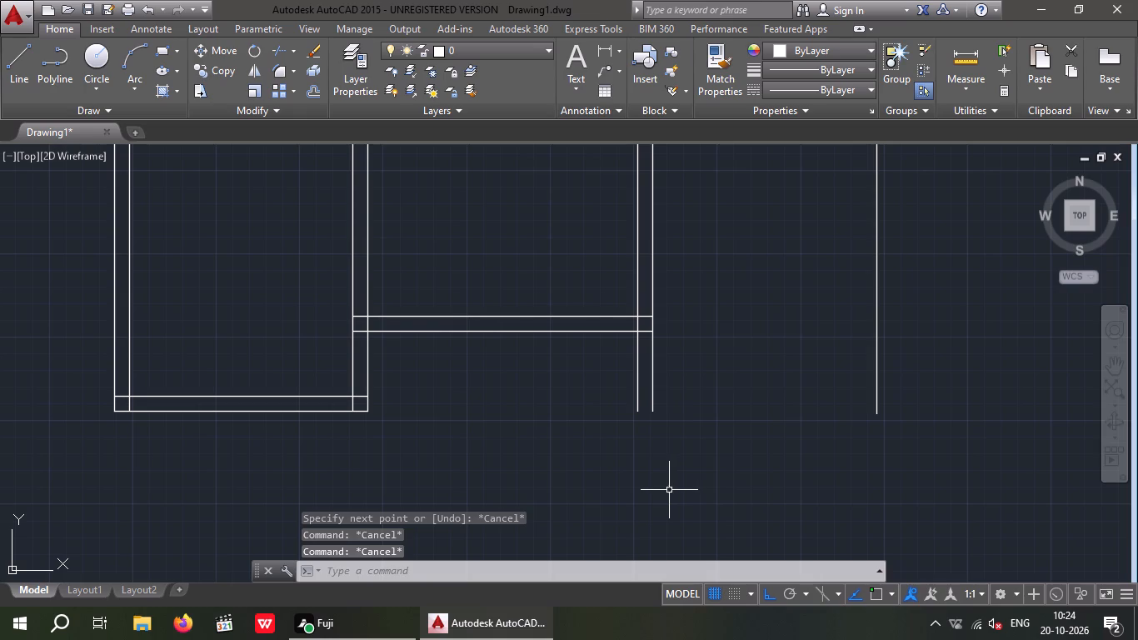
pyautogui.click(16, 57)
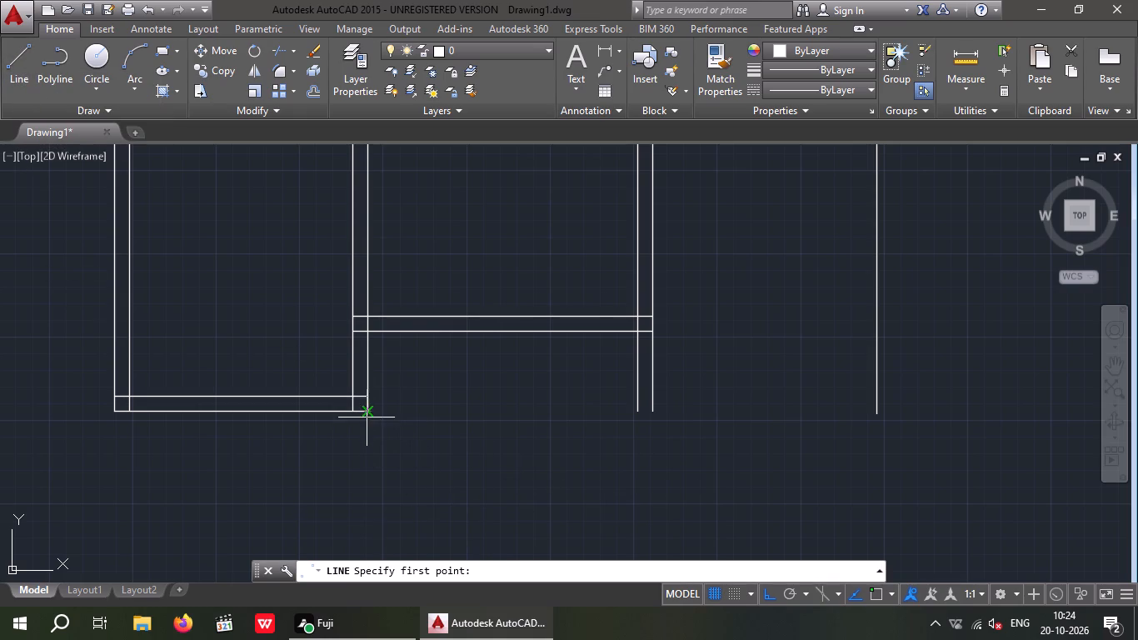
pyautogui.moveTo(369, 407); pyautogui.dragTo(369, 417)
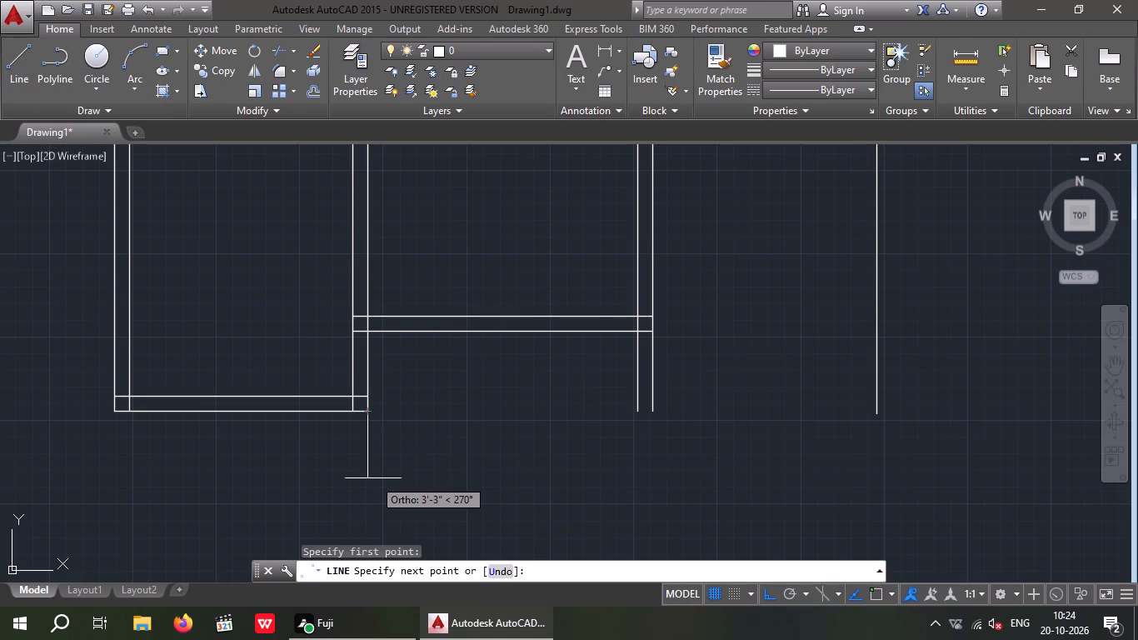
pyautogui.write("3'")
pyautogui.press('Return')
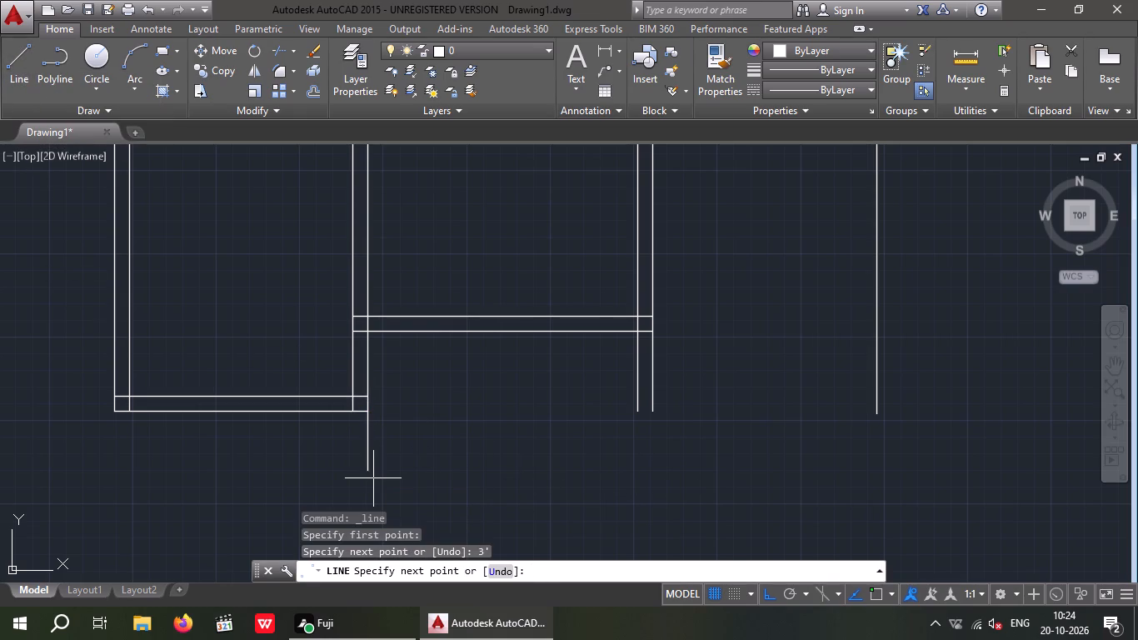
pyautogui.press('Escape')
pyautogui.press('Escape')
pyautogui.press('Escape')
# Offset the 3' vertical line below the lower left room 9" to the left.
pyautogui.press('o')
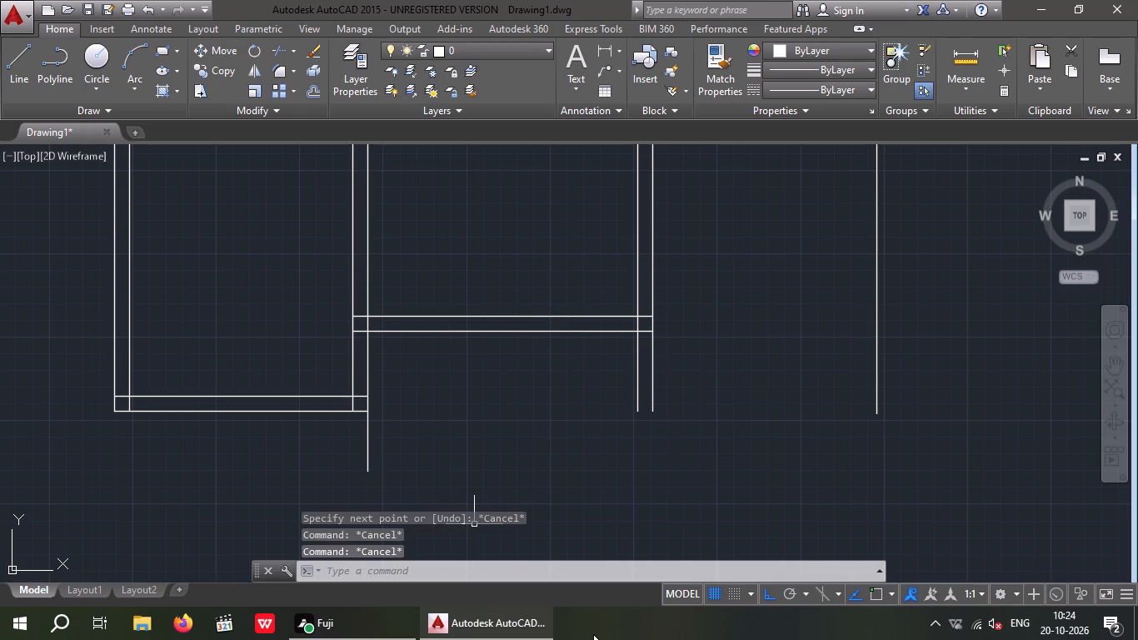
pyautogui.press('Escape')
pyautogui.press('Escape')
pyautogui.press('o')
pyautogui.press('Return')
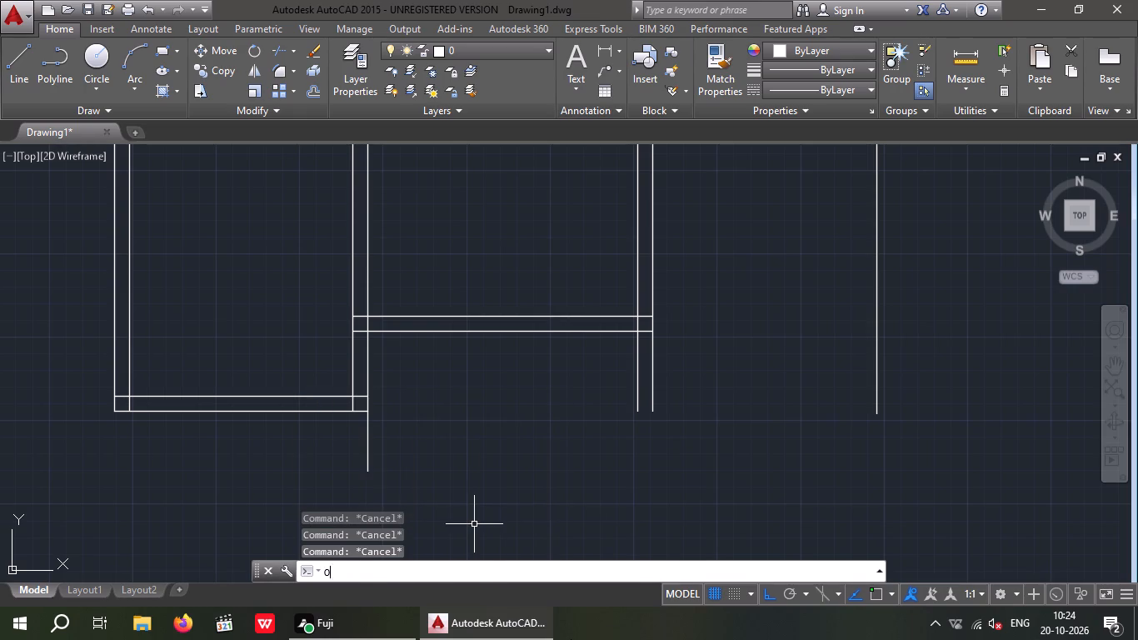
pyautogui.press('9')
pyautogui.hotkey('shift', '"')
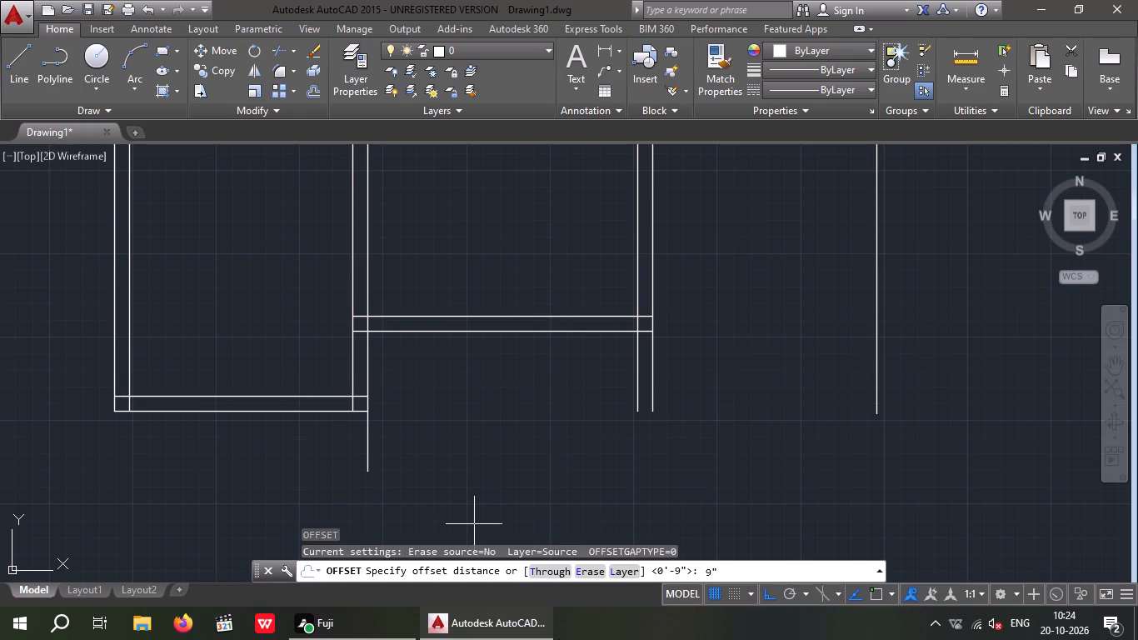
pyautogui.press('Return')
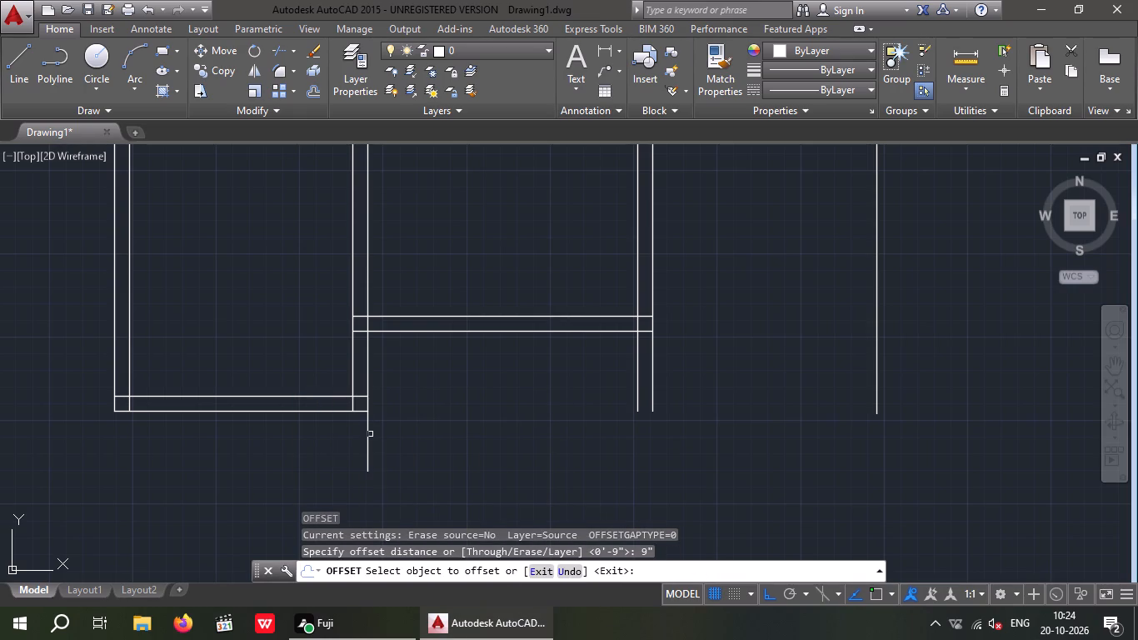
pyautogui.moveTo(366, 437); pyautogui.dragTo(358, 438)
pyautogui.click(322, 447)
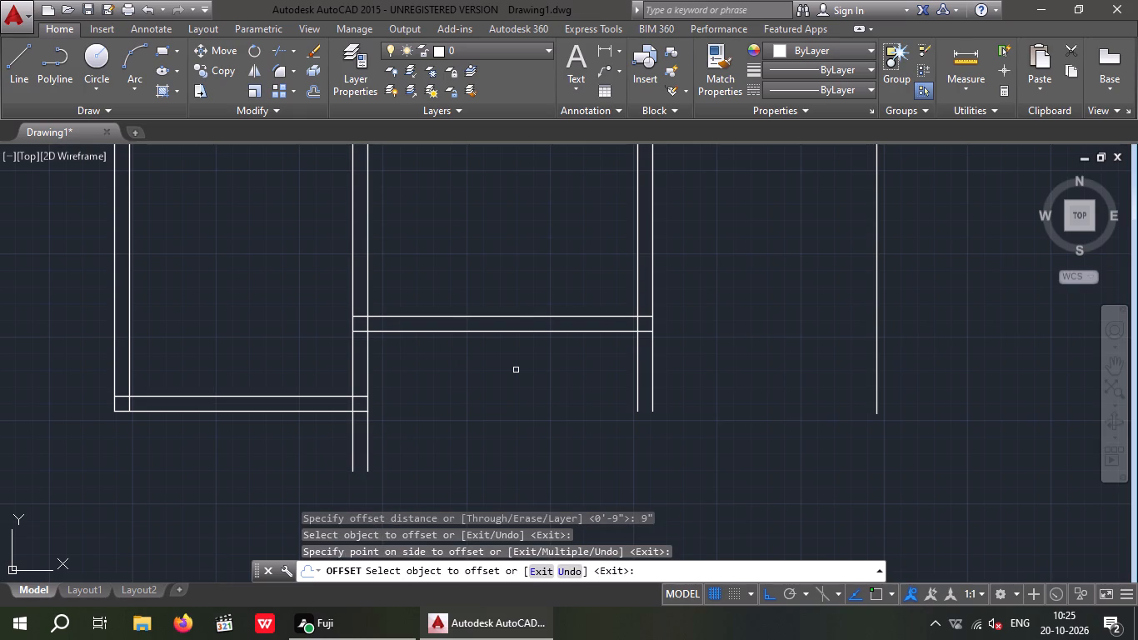
pyautogui.press('Escape')
pyautogui.press('Escape')
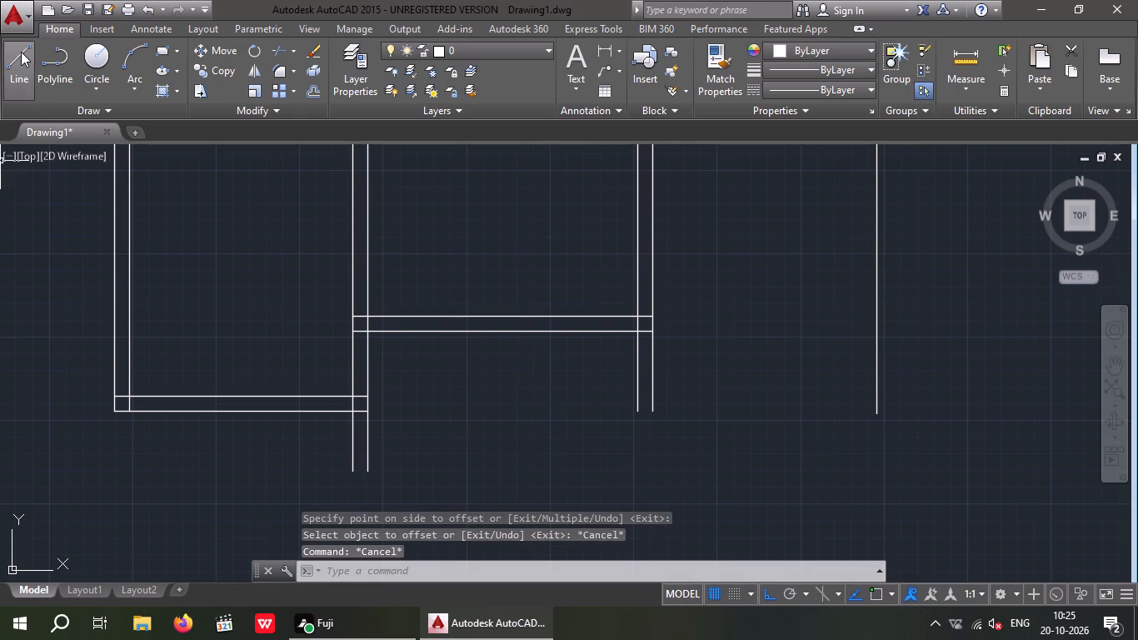
# Draw a horizontal line about 17'-10" long rightward from the offset line's bottom end, past the second lower room's right wall.
pyautogui.click(20, 52)
pyautogui.moveTo(483, 399); pyautogui.dragTo(482, 295, button='middle')
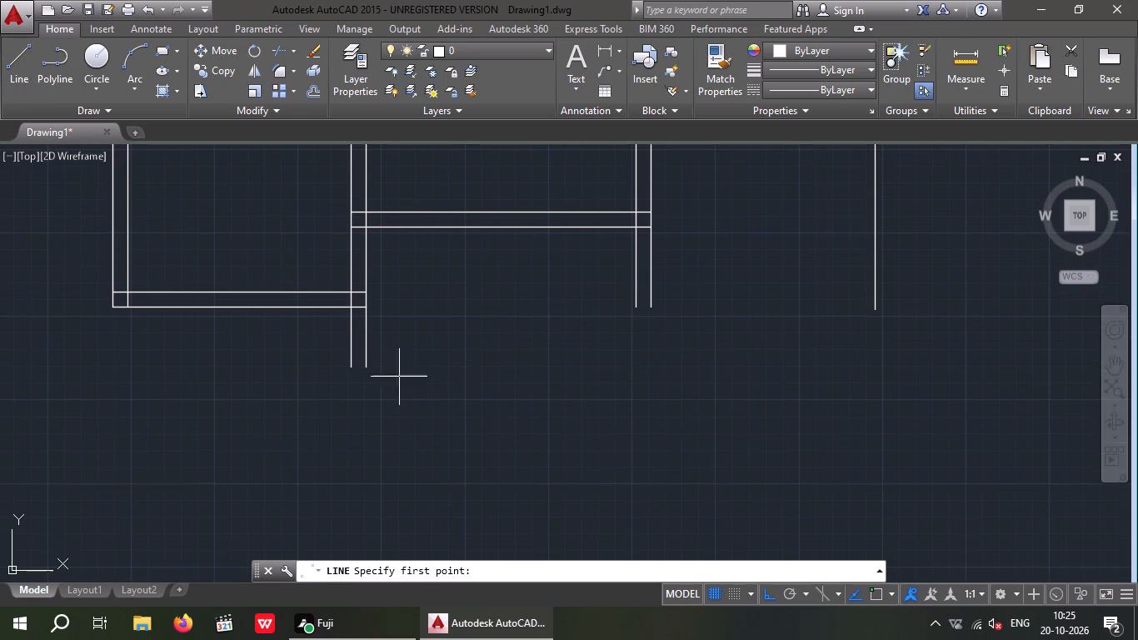
pyautogui.moveTo(354, 367); pyautogui.dragTo(365, 367)
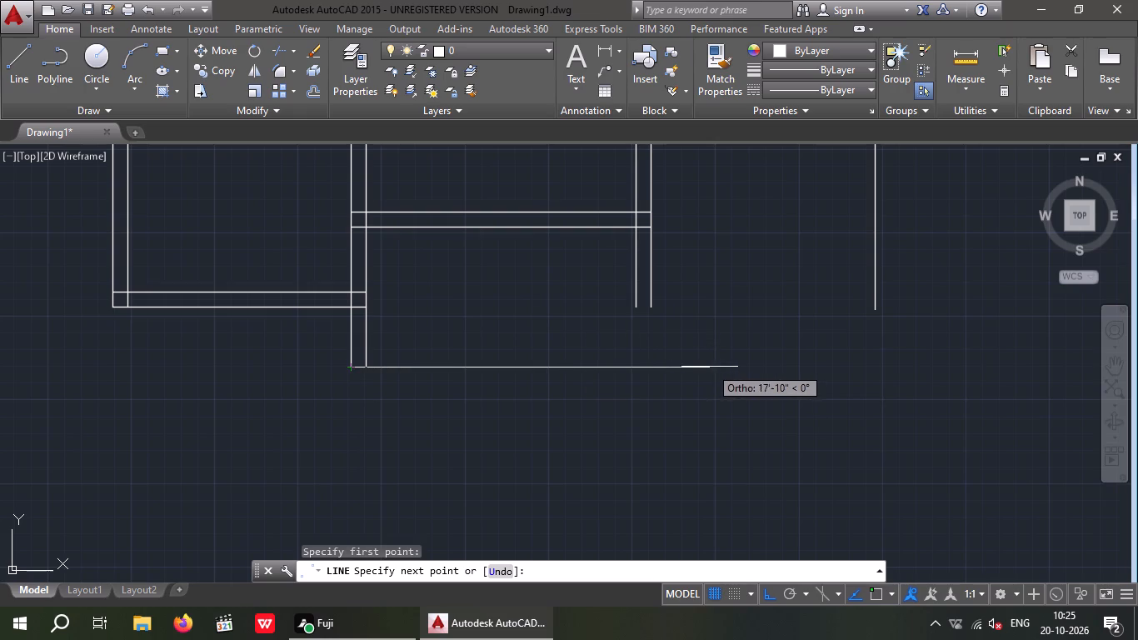
pyautogui.click(710, 367)
pyautogui.press('Escape')
pyautogui.press('Escape')
# Extend both lines of the second lower room's right wall down to the new horizontal line.
pyautogui.write('EX')
pyautogui.press('space')
pyautogui.press('space')
pyautogui.moveTo(708, 236); pyautogui.dragTo(586, 268)
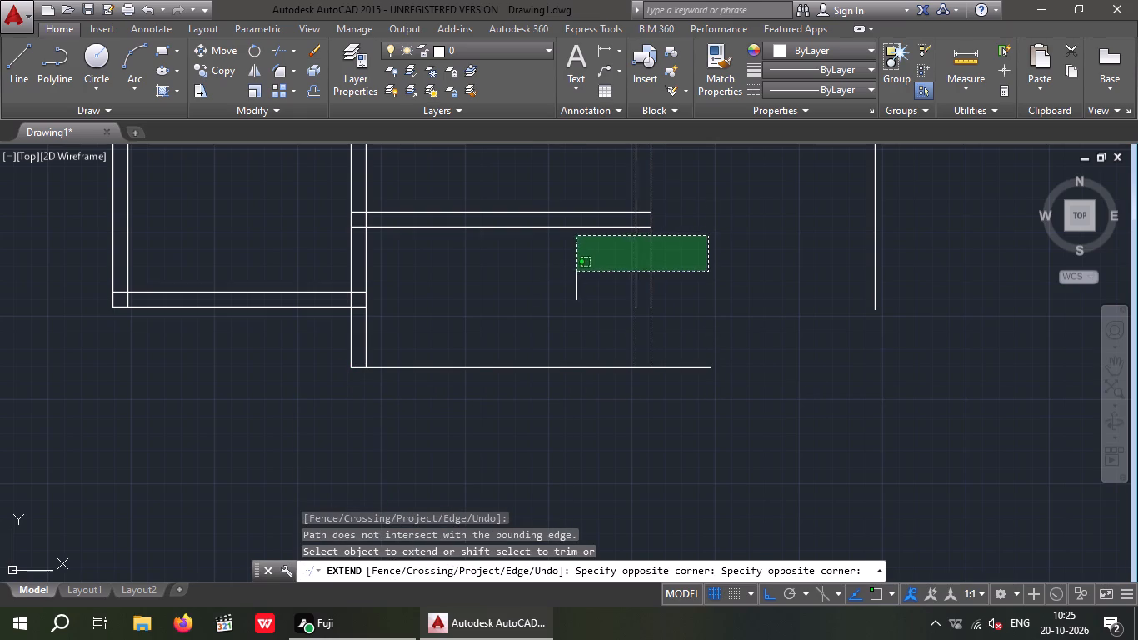
pyautogui.click(576, 272)
pyautogui.press('Escape')
pyautogui.press('Escape')
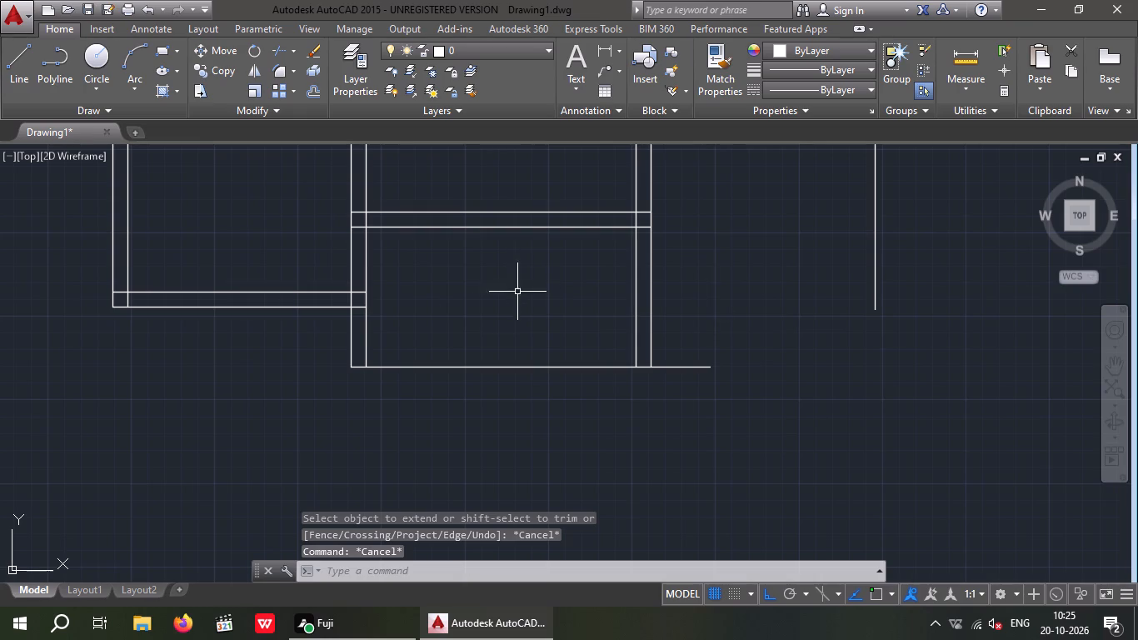
# Offset the bottom horizontal line 9" upward three times in succession, making three parallel lines above it.
pyautogui.press('o')
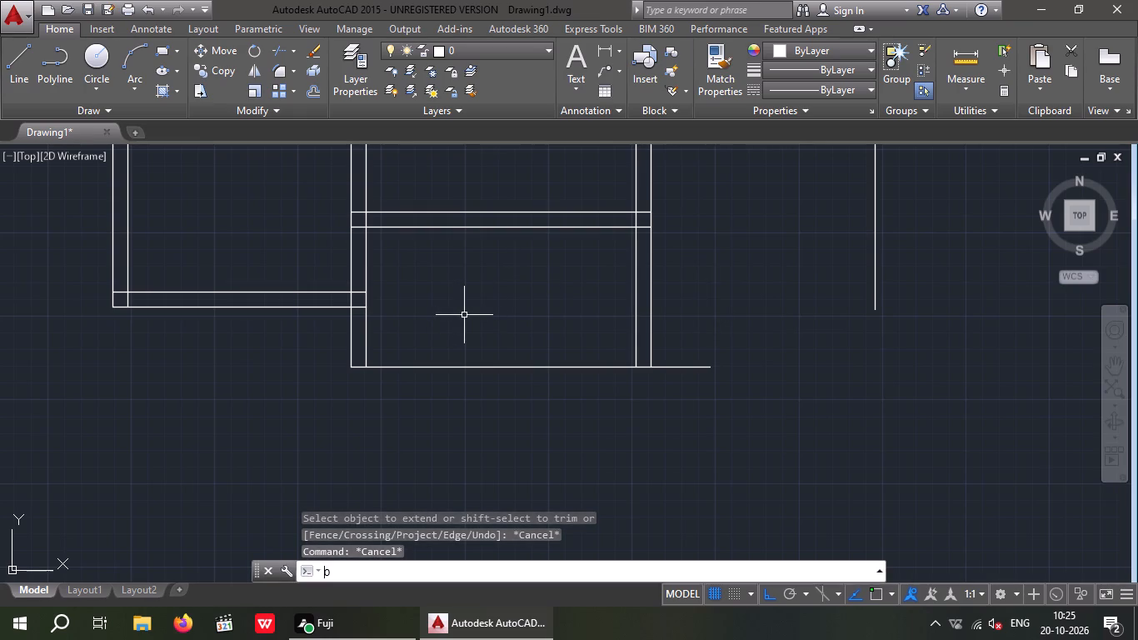
pyautogui.press('Return')
pyautogui.press('9')
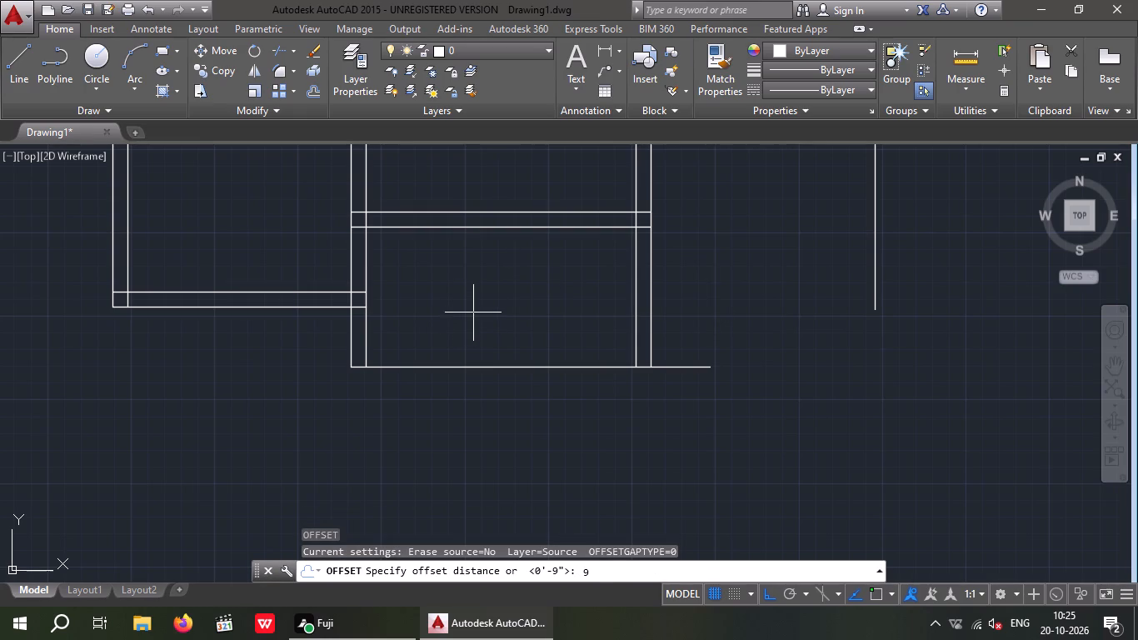
pyautogui.hotkey('shift', '"')
pyautogui.press('Return')
pyautogui.click(473, 367)
pyautogui.click(479, 335)
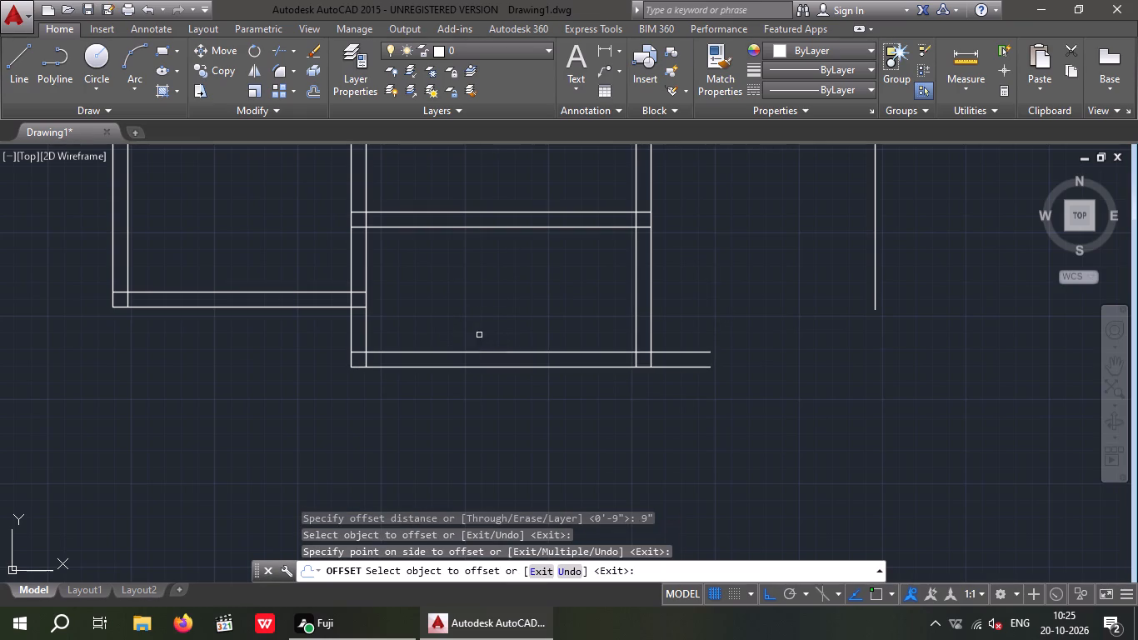
pyautogui.click(480, 352)
pyautogui.click(486, 314)
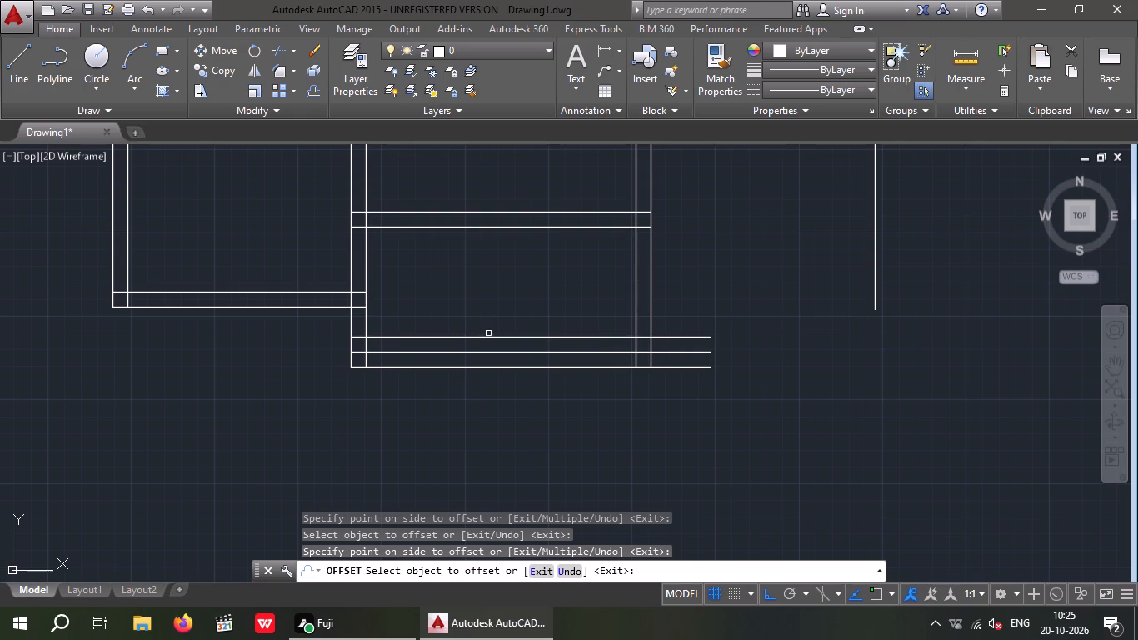
pyautogui.click(488, 337)
pyautogui.click(490, 323)
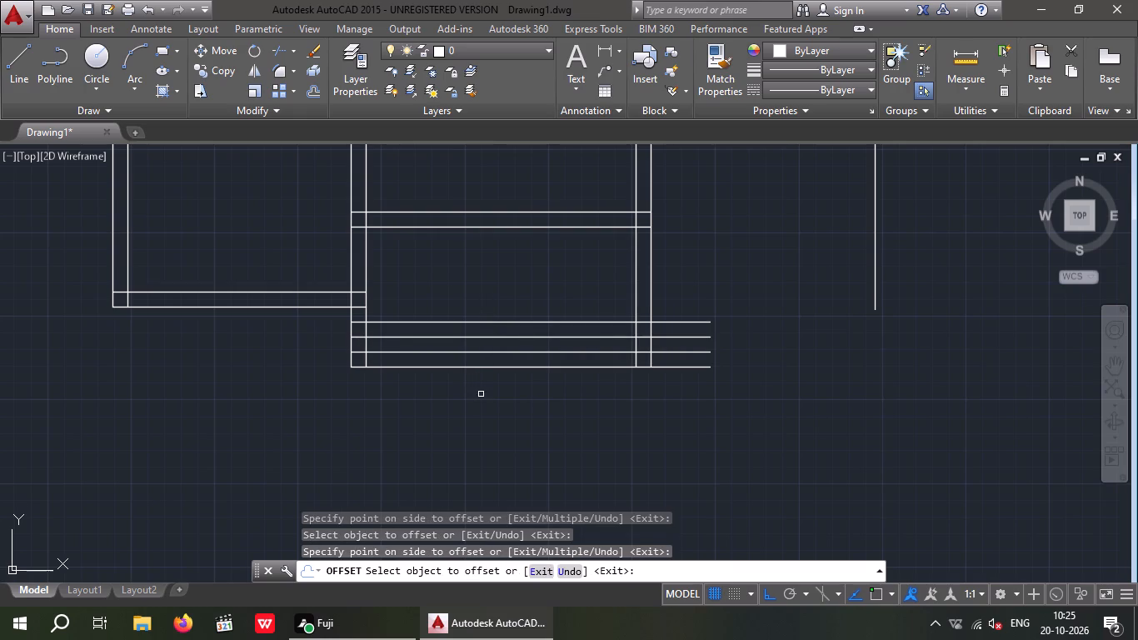
pyautogui.press('Escape')
pyautogui.press('Escape')
# Trim the ends of the four bottom horizontal lines that project beyond the outer line of the right wall.
pyautogui.write('TR')
pyautogui.press('space')
pyautogui.press('space')
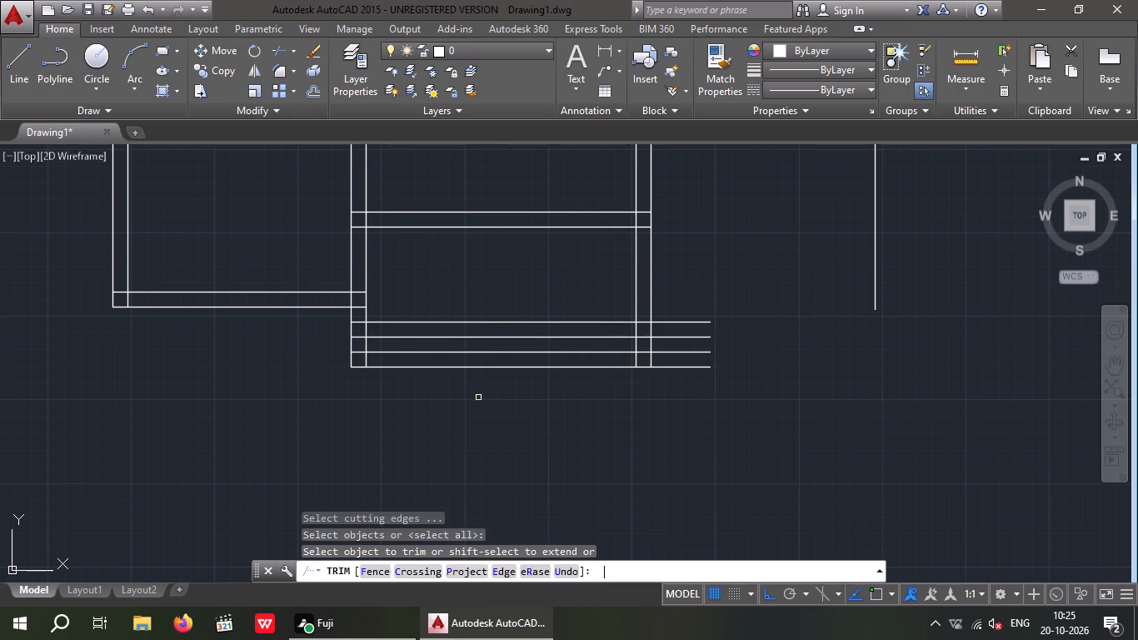
pyautogui.moveTo(752, 422); pyautogui.dragTo(722, 394)
pyautogui.click(698, 279)
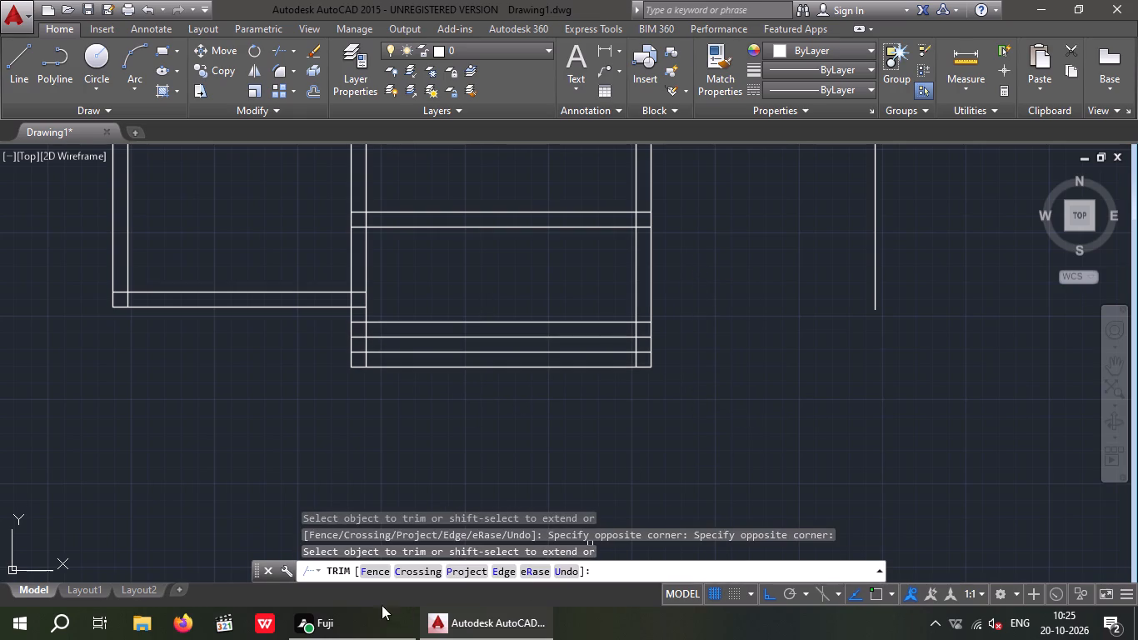
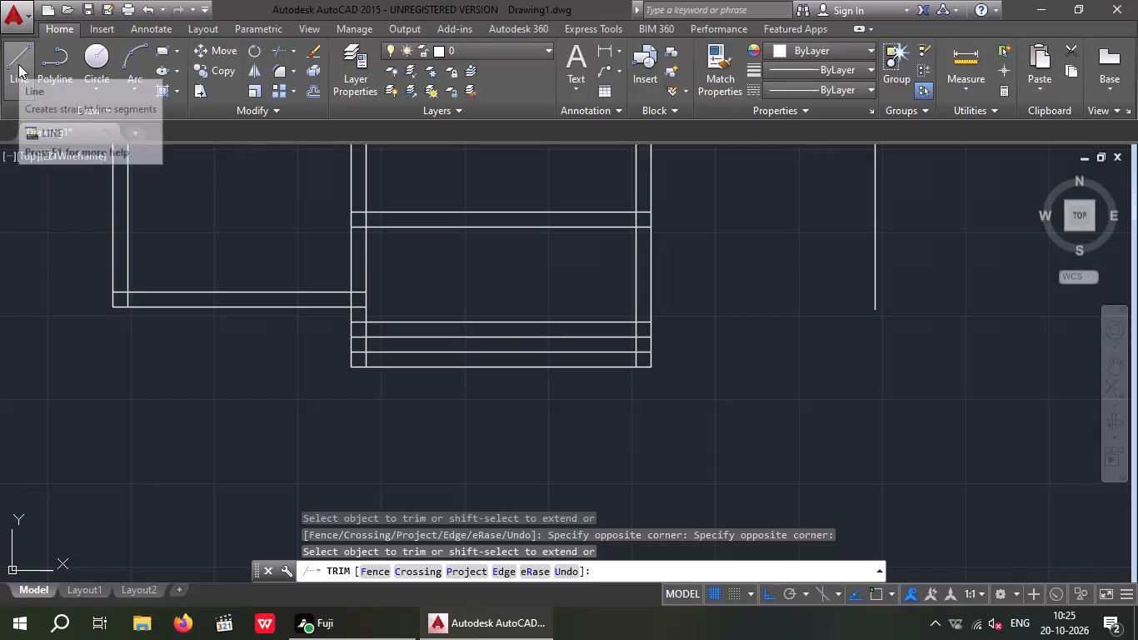
# Draw a horizontal line from the right end of the topmost parallel line rightward past the far-right vertical line.
pyautogui.click(18, 58)
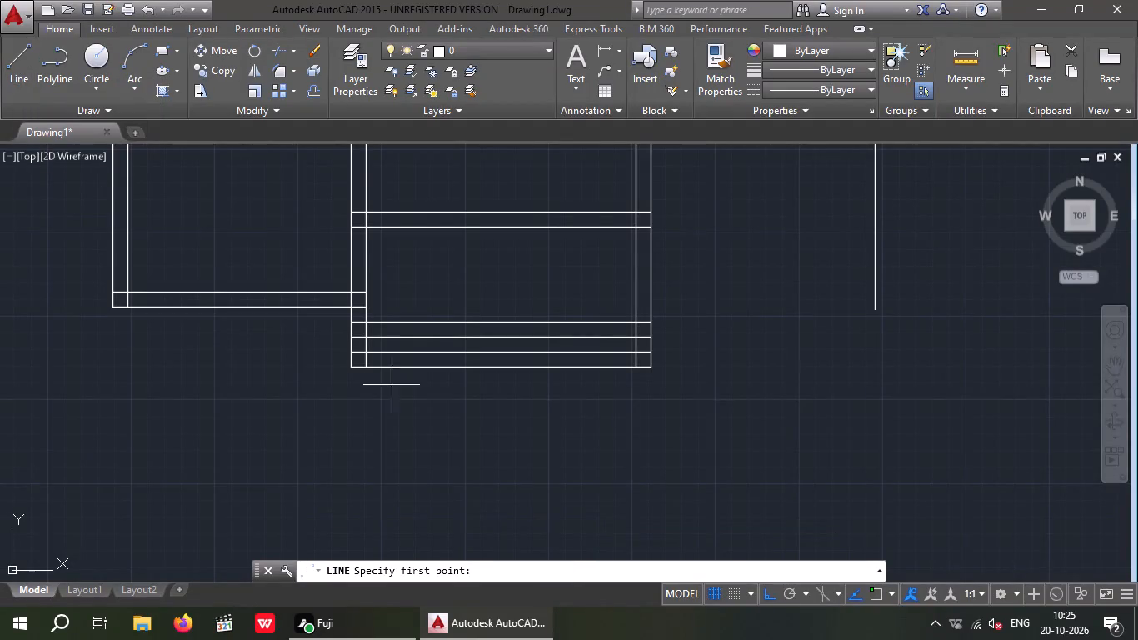
pyautogui.scroll(1, 671, 330)
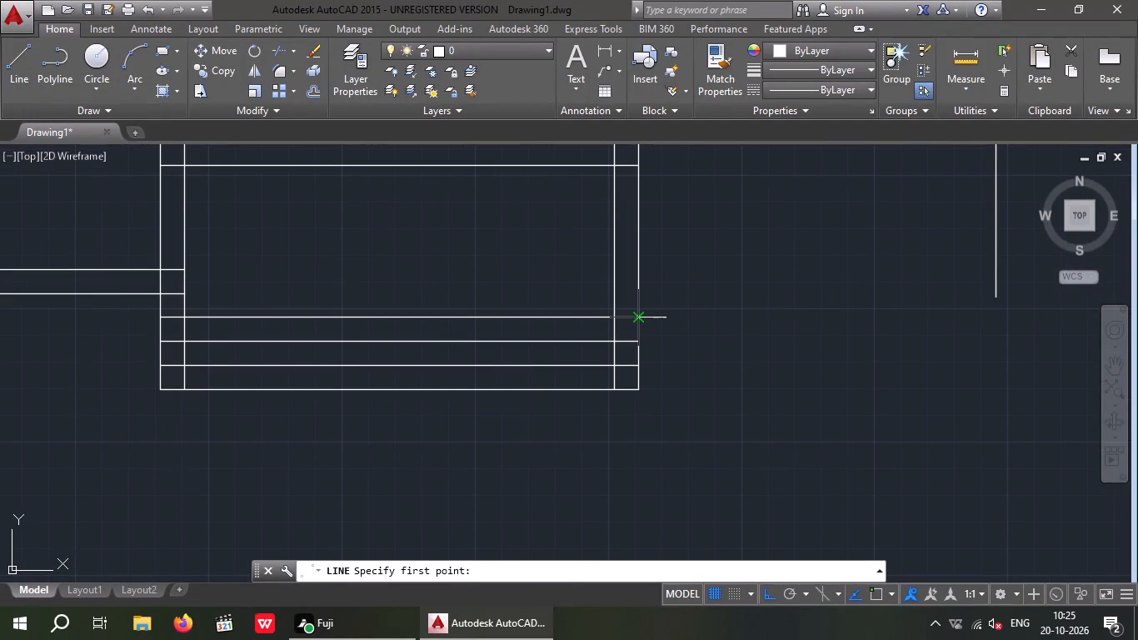
pyautogui.moveTo(641, 315); pyautogui.dragTo(650, 315)
pyautogui.click(1039, 310)
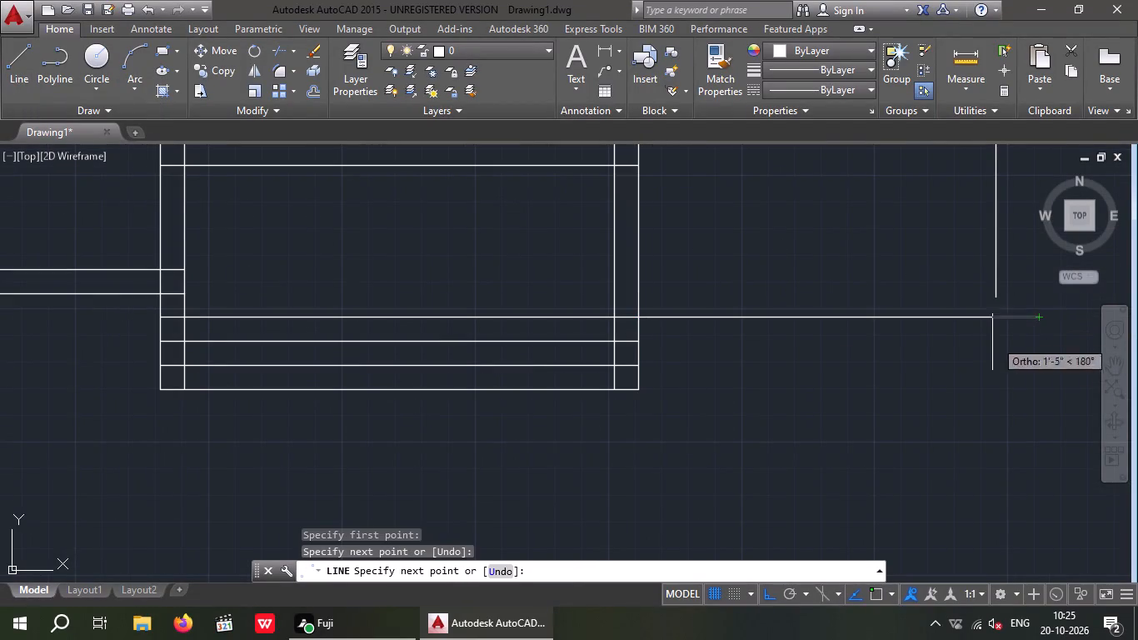
pyautogui.press('Escape')
pyautogui.press('Escape')
# Extend the far-right vertical line down to the new horizontal line.
pyautogui.write('EX')
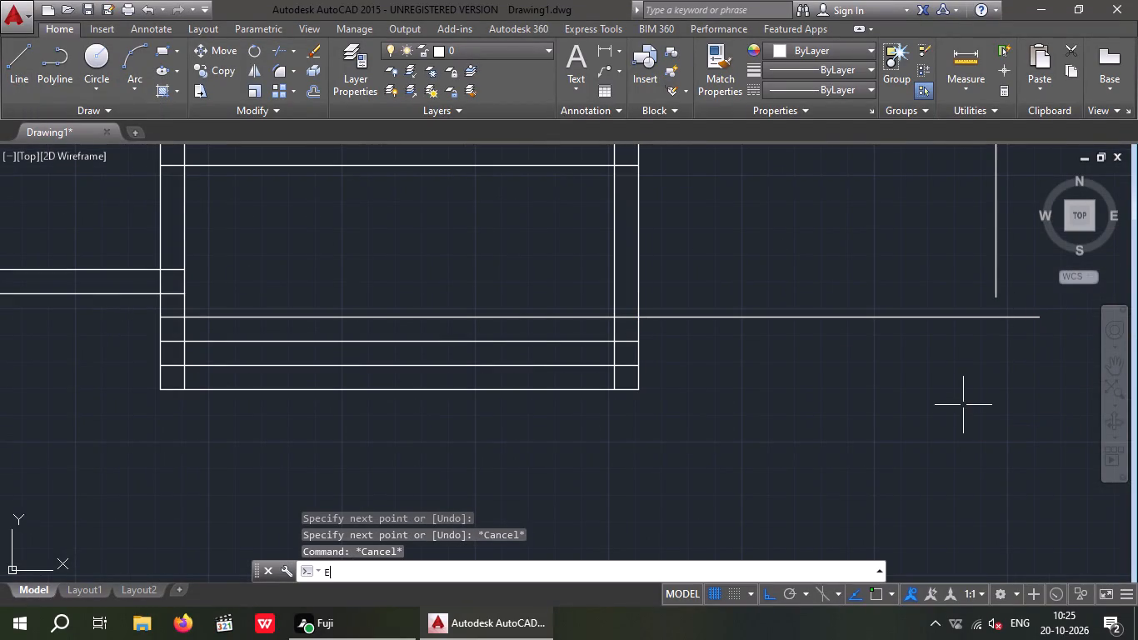
pyautogui.press('space')
pyautogui.press('space')
pyautogui.moveTo(1008, 256); pyautogui.dragTo(969, 273)
pyautogui.click(965, 275)
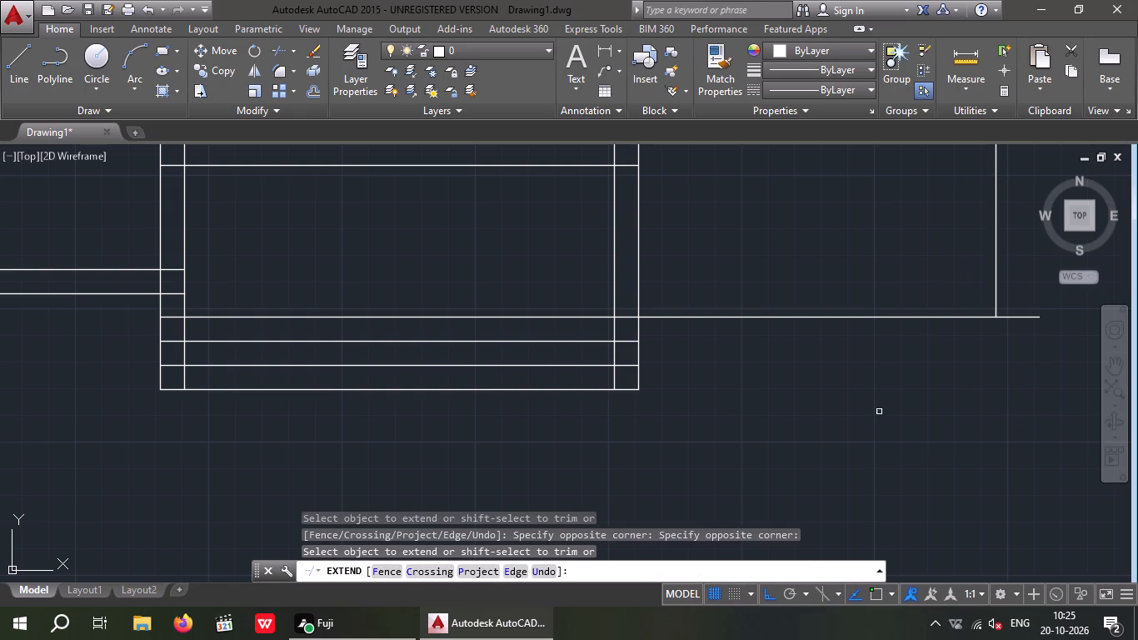
pyautogui.press('Escape')
pyautogui.press('Escape')
# Trim the end of the new horizontal line that projects beyond the far-right vertical line.
pyautogui.press('t')
pyautogui.press('r')
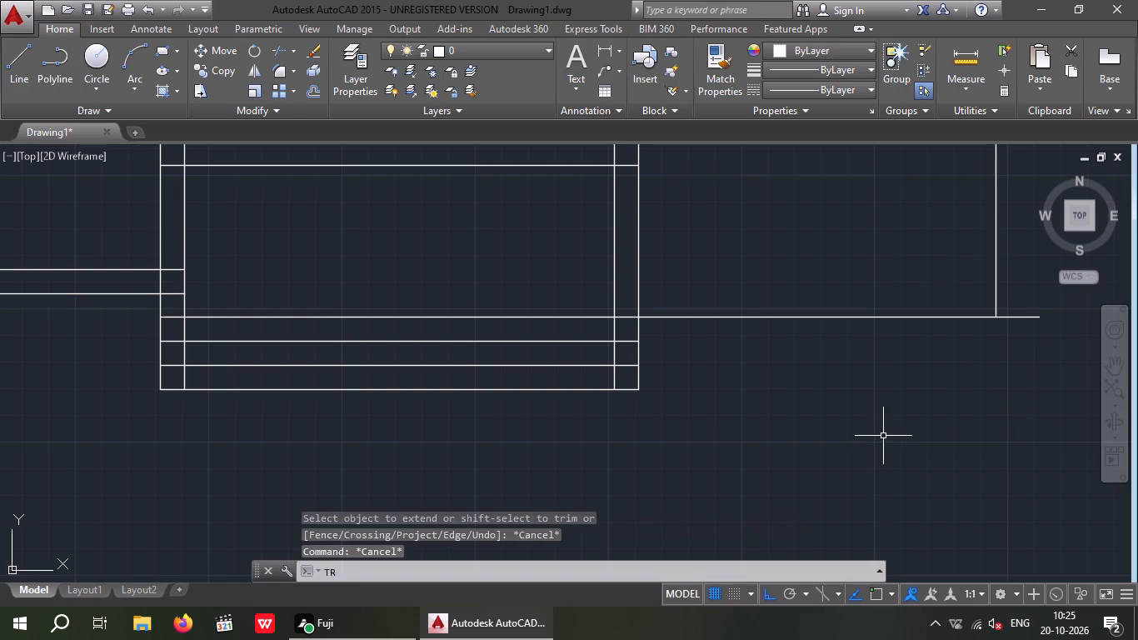
pyautogui.press('space')
pyautogui.press('space')
pyautogui.click(1025, 318)
pyautogui.moveTo(910, 441); pyautogui.dragTo(731, 559, button='middle')
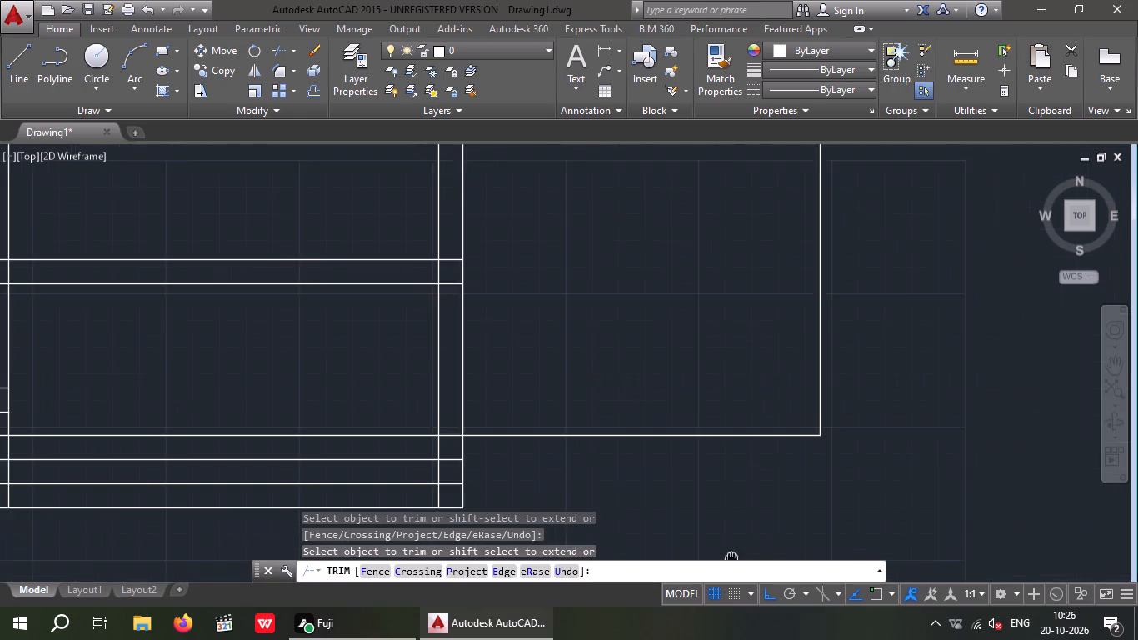
pyautogui.moveTo(731, 559); pyautogui.dragTo(727, 556, button='middle')
pyautogui.scroll(-3, 722, 499)
pyautogui.moveTo(822, 488); pyautogui.dragTo(739, 331, button='middle')
pyautogui.press('Escape')
pyautogui.press('Escape')
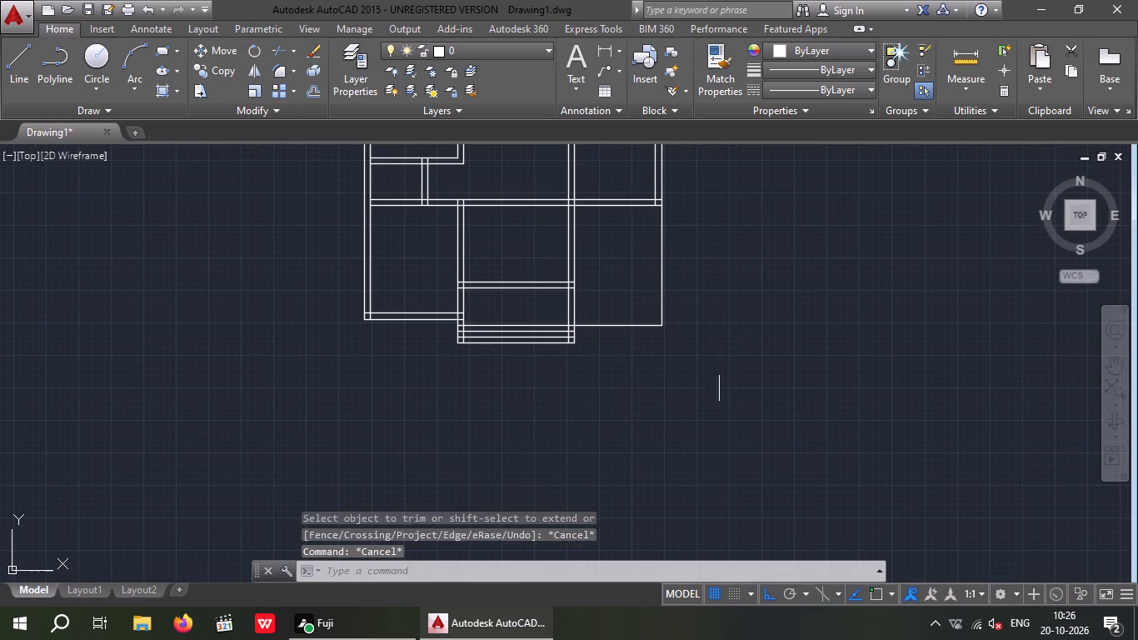
pyautogui.press('Escape')
# Trim the two middle parallel lines where they cross the thickness of the left wall.
pyautogui.scroll(4, 462, 329)
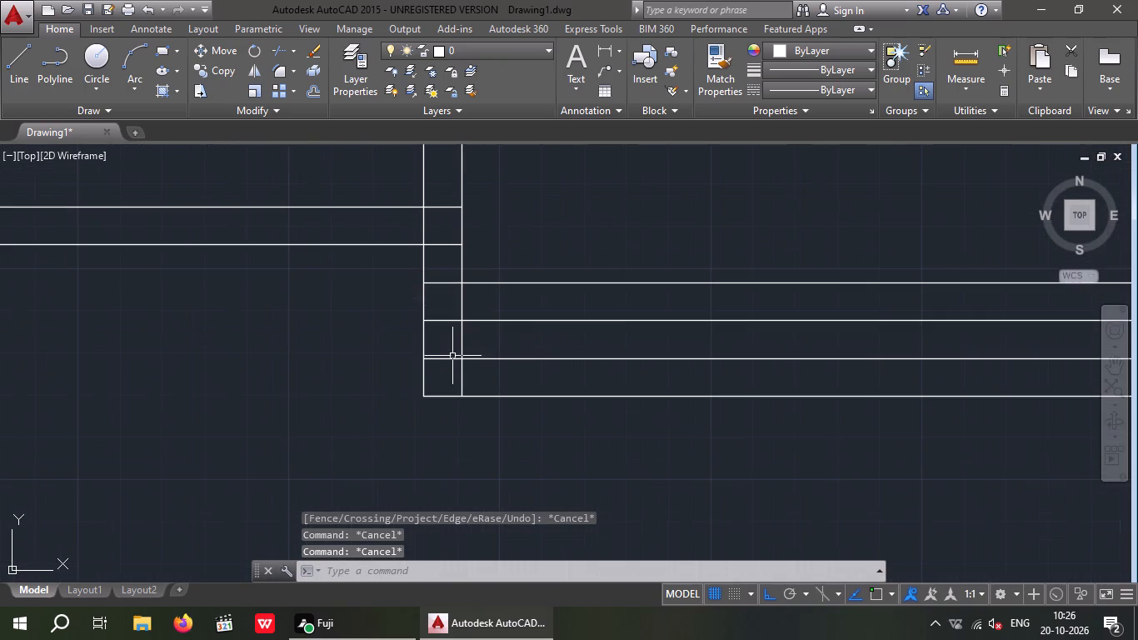
pyautogui.press('Escape')
pyautogui.press('Escape')
pyautogui.write('TR')
pyautogui.press('space')
pyautogui.press('space')
pyautogui.click(454, 372)
pyautogui.click(447, 303)
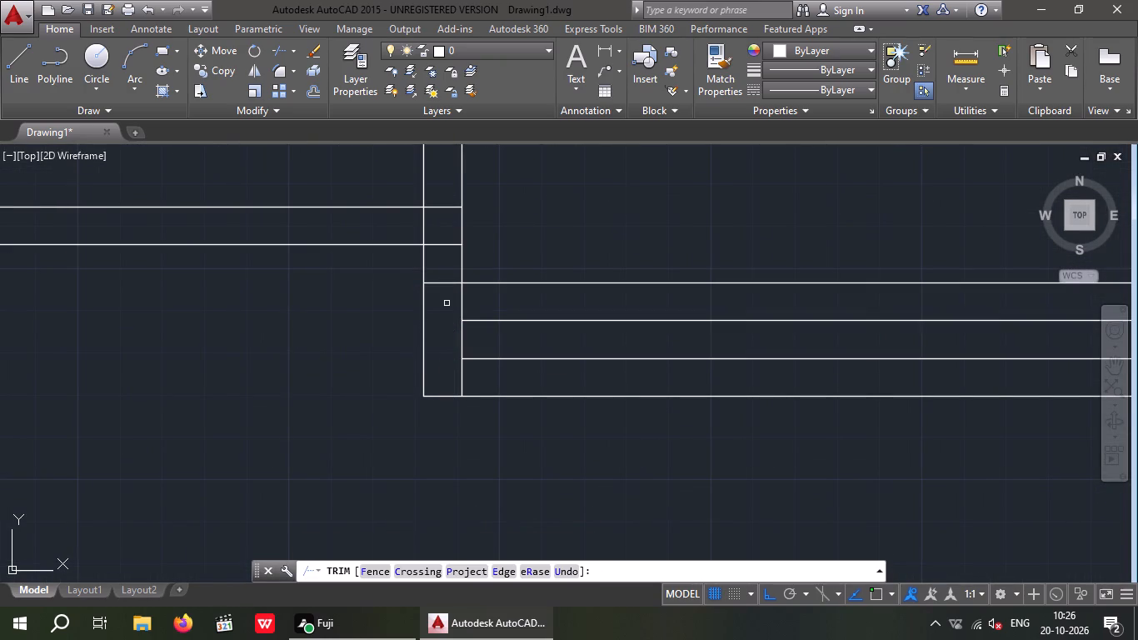
# Trim the two middle parallel lines where they cross the thickness of the right wall.
pyautogui.scroll(-4, 446, 307)
pyautogui.moveTo(474, 391); pyautogui.dragTo(341, 443, button='middle')
pyautogui.scroll(2, 589, 380)
pyautogui.moveTo(610, 399); pyautogui.dragTo(602, 380)
pyautogui.click(596, 337)
pyautogui.scroll(-2, 598, 357)
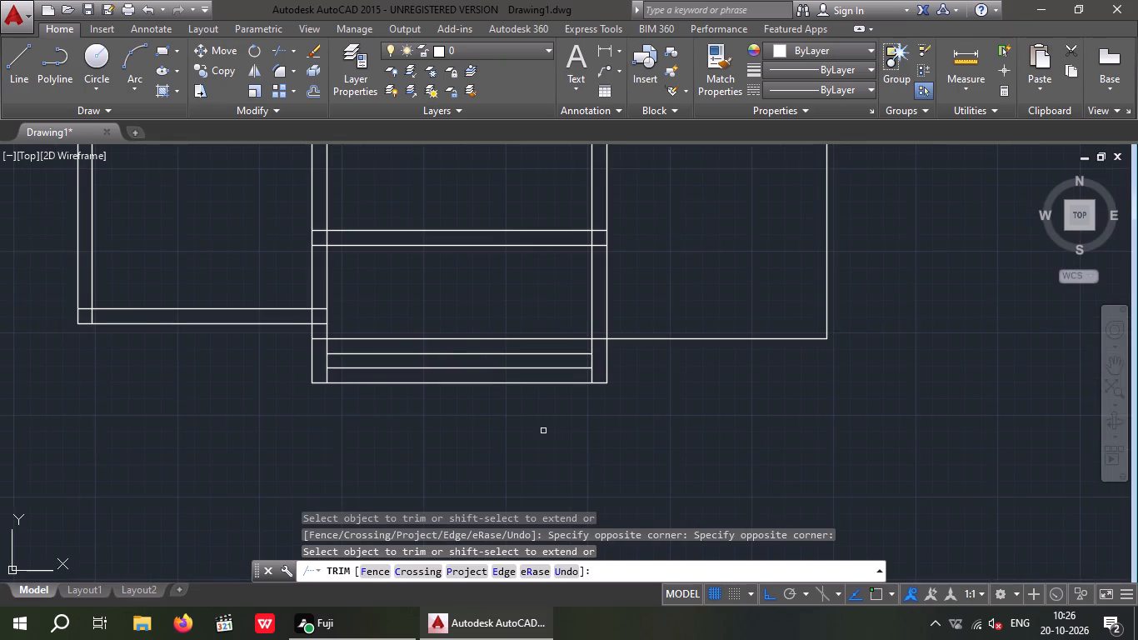
pyautogui.moveTo(542, 432); pyautogui.dragTo(501, 505, button='middle')
pyautogui.press('Escape')
pyautogui.press('Escape')
pyautogui.press('Escape')
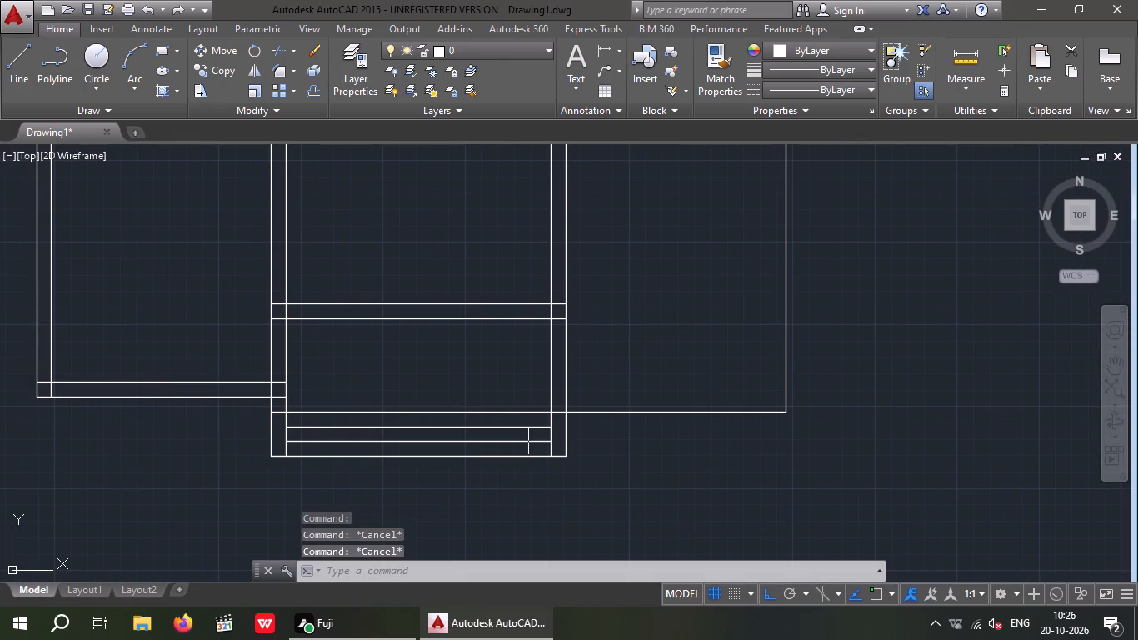
# Trim both lines of the horizontal wall below the second lower room where they cross the left wall.
pyautogui.moveTo(462, 378); pyautogui.dragTo(495, 406, button='middle')
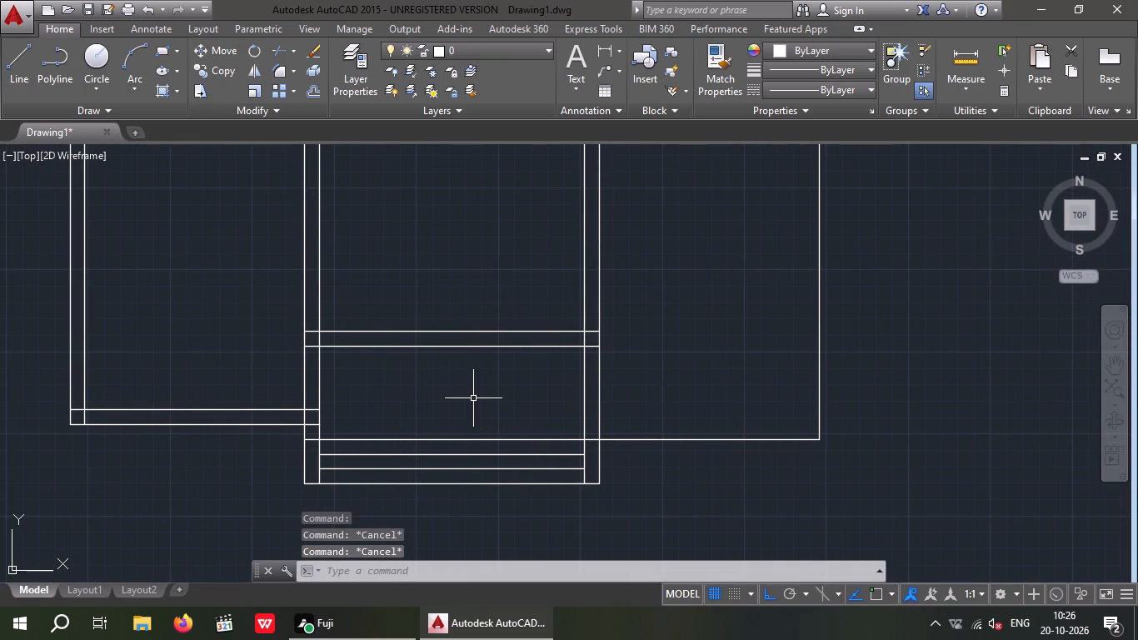
pyautogui.press('Escape')
pyautogui.press('Escape')
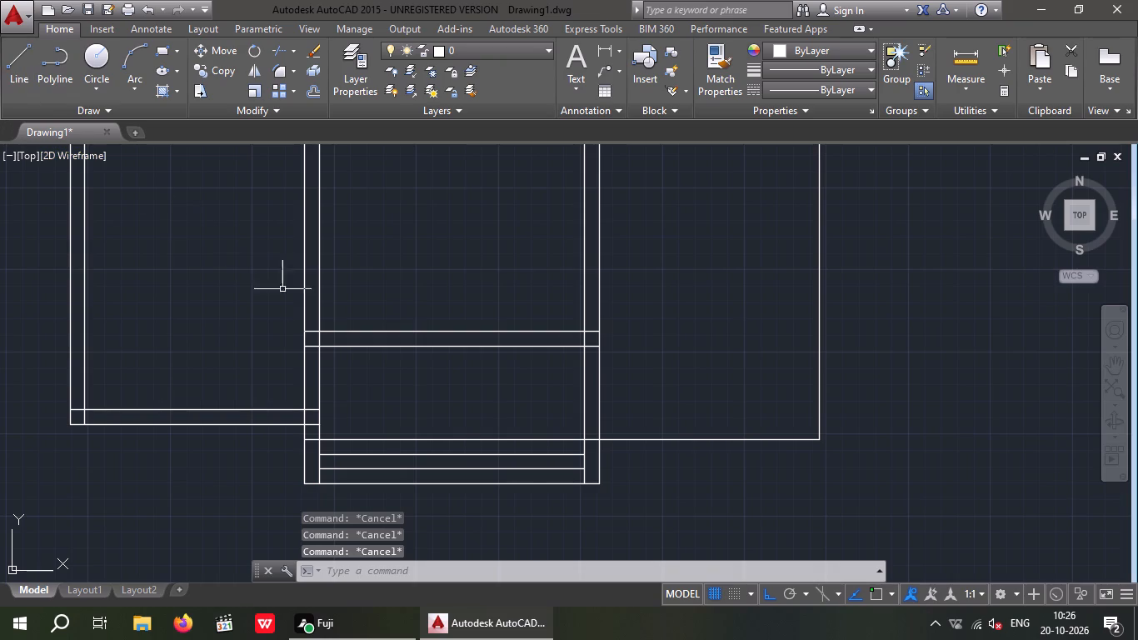
pyautogui.scroll(2, 302, 348)
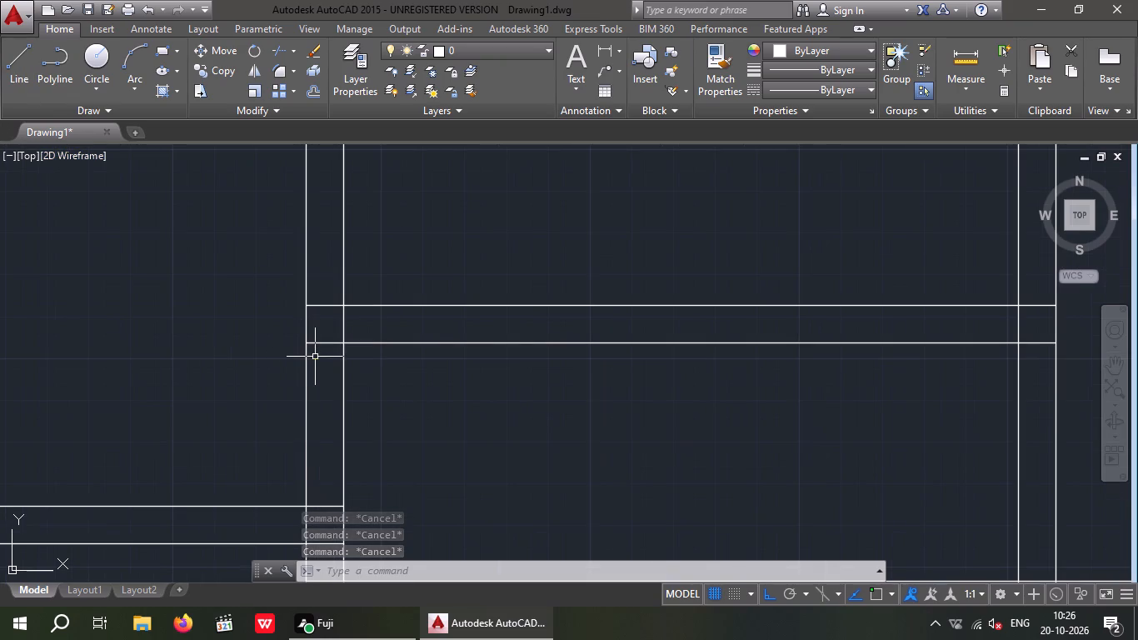
pyautogui.press('Escape')
pyautogui.press('t')
pyautogui.press('r')
pyautogui.press('space')
pyautogui.press('space')
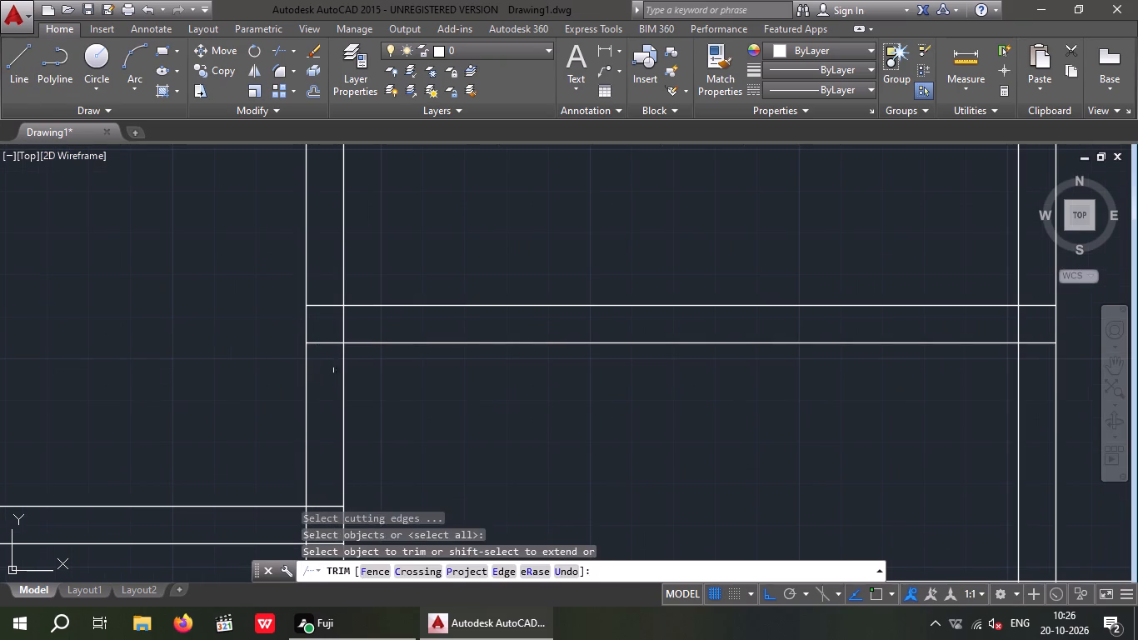
pyautogui.moveTo(336, 370); pyautogui.dragTo(332, 357)
pyautogui.click(321, 265)
# Trim both lines of the same horizontal wall where they cross the right wall.
pyautogui.scroll(-3, 321, 273)
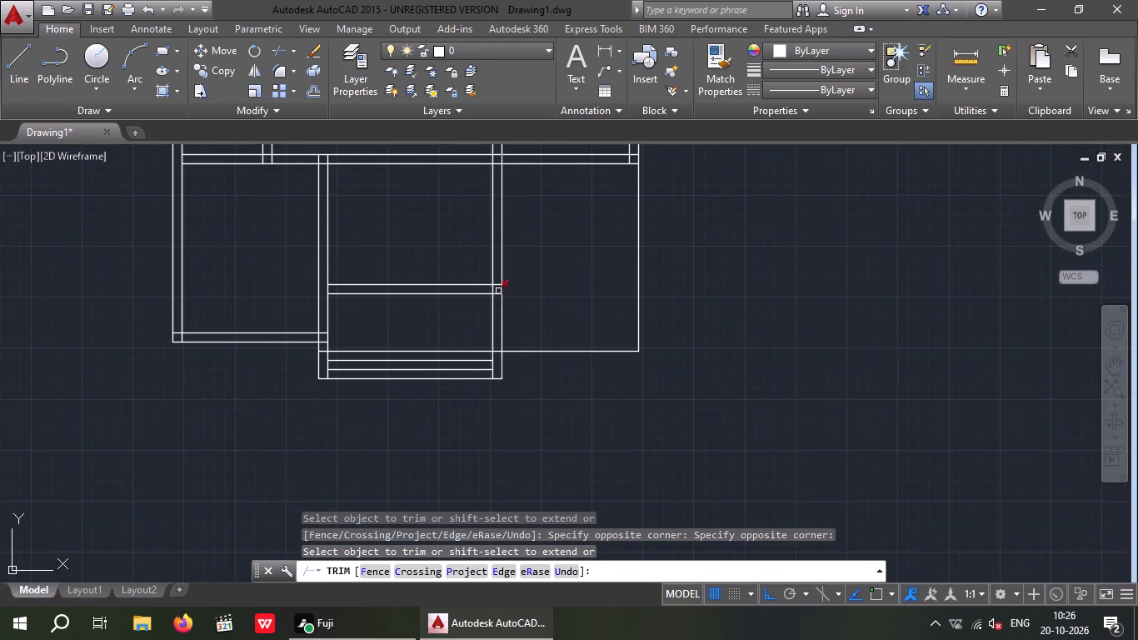
pyautogui.scroll(1, 497, 290)
pyautogui.scroll(-1, 497, 290)
pyautogui.scroll(5, 497, 290)
pyautogui.moveTo(478, 360); pyautogui.dragTo(476, 348)
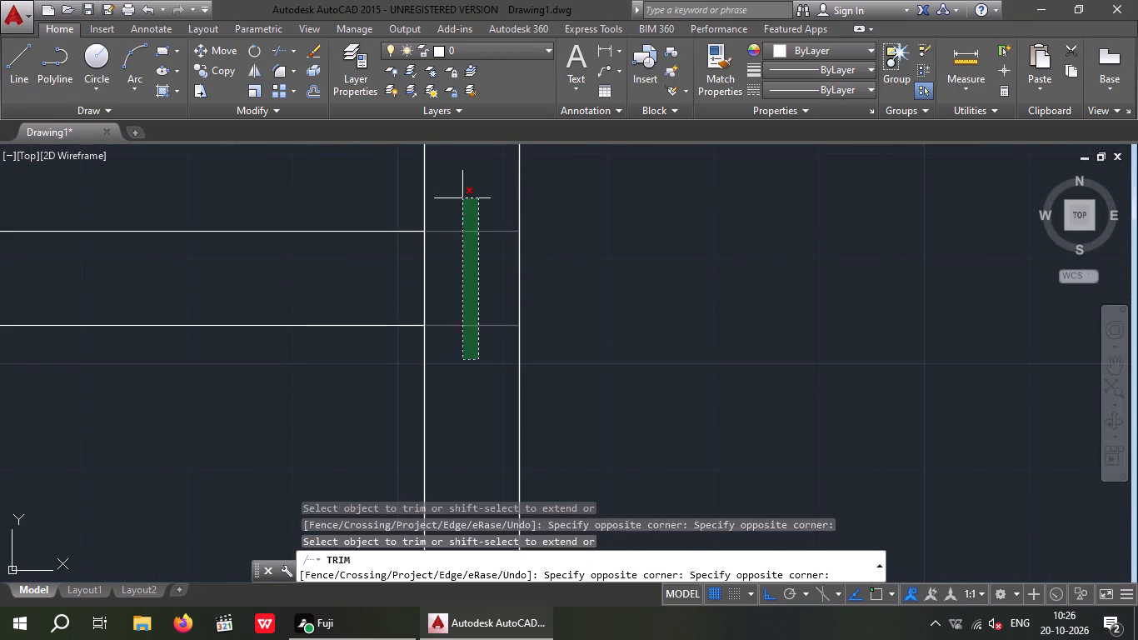
pyautogui.click(462, 198)
# Trim the right wall's inner line between the two lines of the horizontal wall to open the junction.
pyautogui.scroll(-2, 469, 218)
pyautogui.click(449, 243)
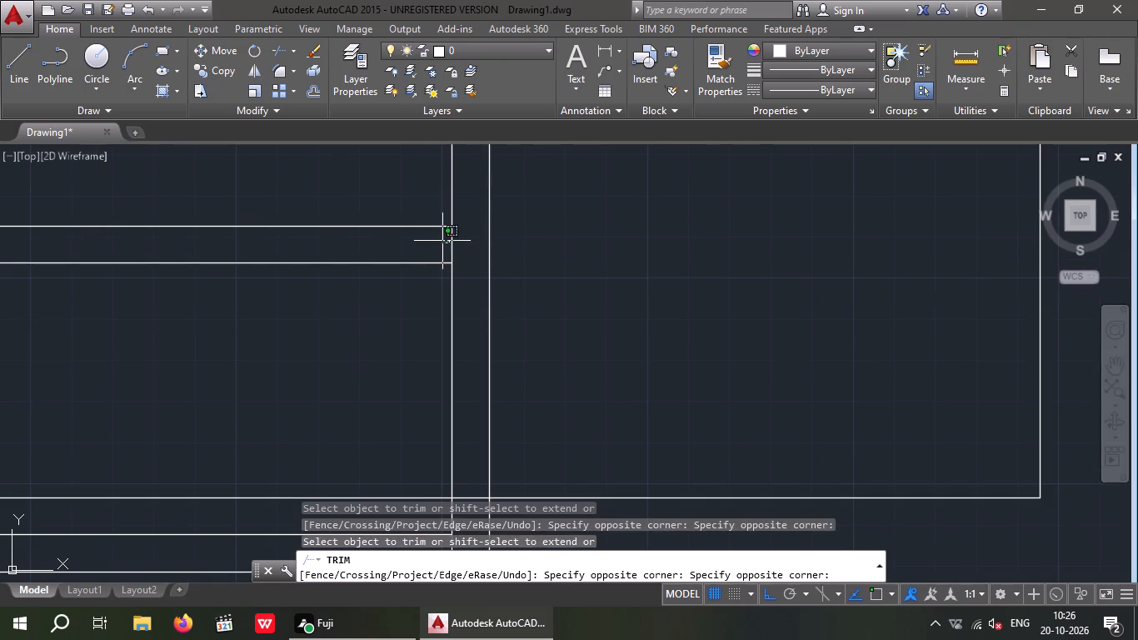
pyautogui.click(442, 241)
pyautogui.click(458, 241)
pyautogui.click(442, 241)
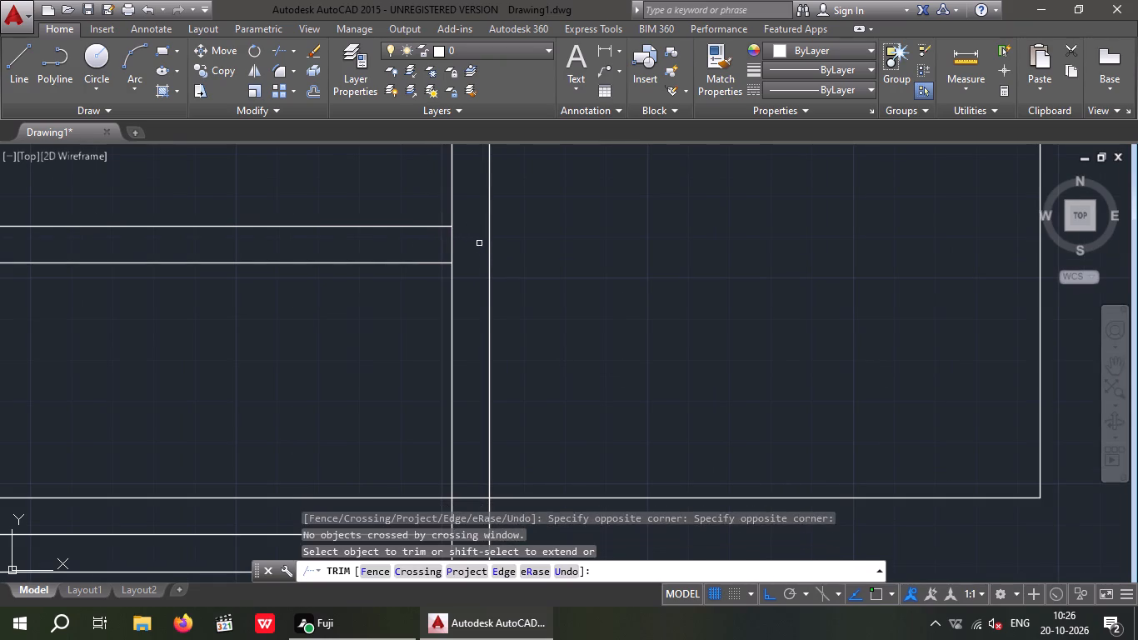
pyautogui.click(466, 240)
pyautogui.click(444, 245)
# Trim the left wall's inner line between the two lines of the horizontal wall to open the junction.
pyautogui.scroll(-2, 444, 245)
pyautogui.moveTo(397, 272); pyautogui.dragTo(505, 342, button='middle')
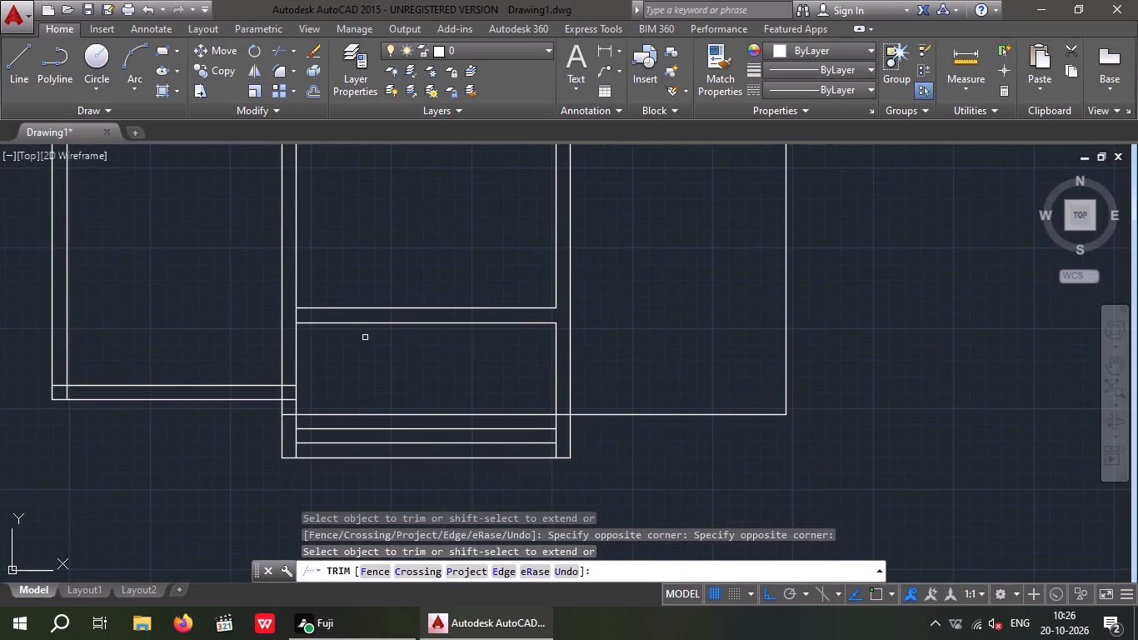
pyautogui.scroll(1, 302, 322)
pyautogui.scroll(-1, 301, 322)
pyautogui.scroll(4, 295, 320)
pyautogui.moveTo(322, 302); pyautogui.dragTo(298, 313)
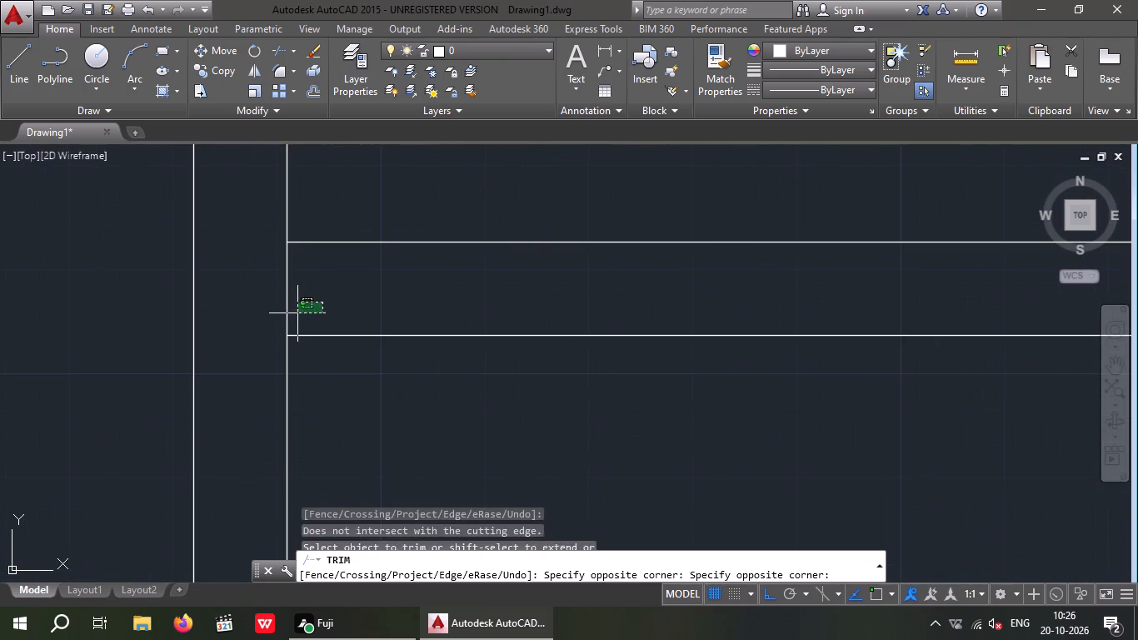
pyautogui.click(270, 302)
pyautogui.scroll(-4, 281, 299)
pyautogui.press('Escape')
pyautogui.press('Escape')
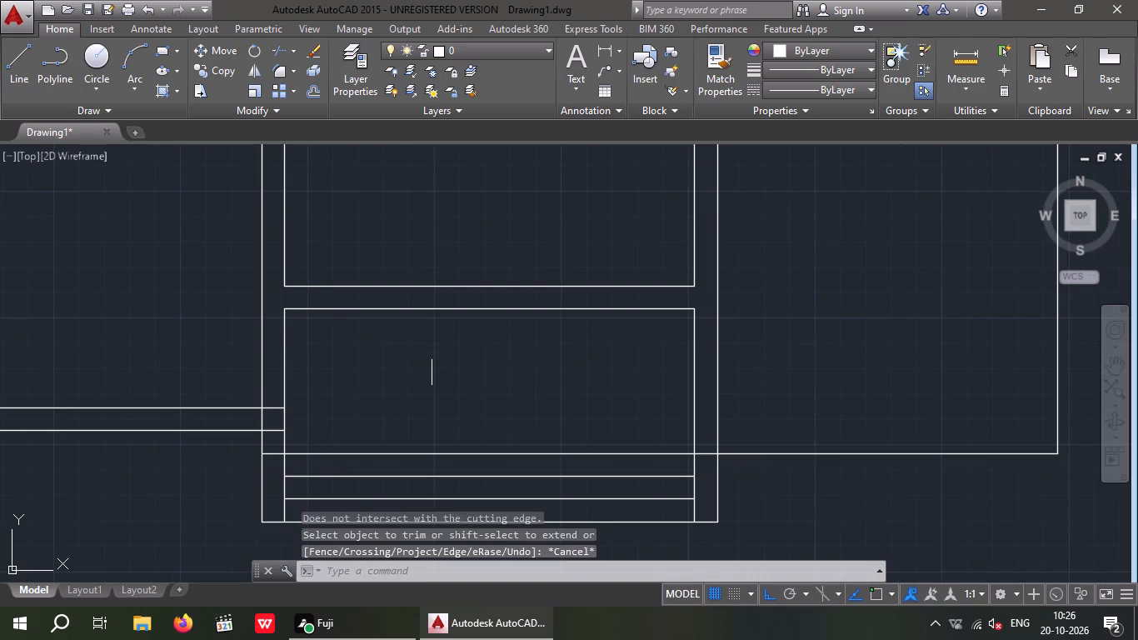
pyautogui.press('Escape')
# Draw a short vertical line across the horizontal wall at its midpoint, from its upper line to its lower line.
pyautogui.click(22, 57)
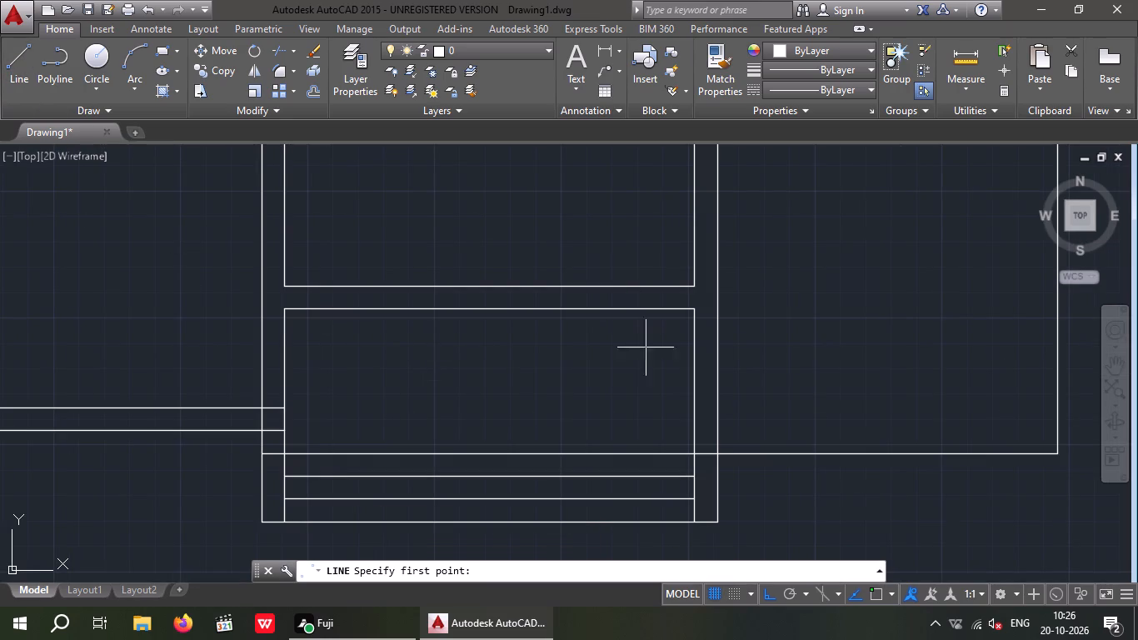
pyautogui.moveTo(492, 287); pyautogui.dragTo(494, 297)
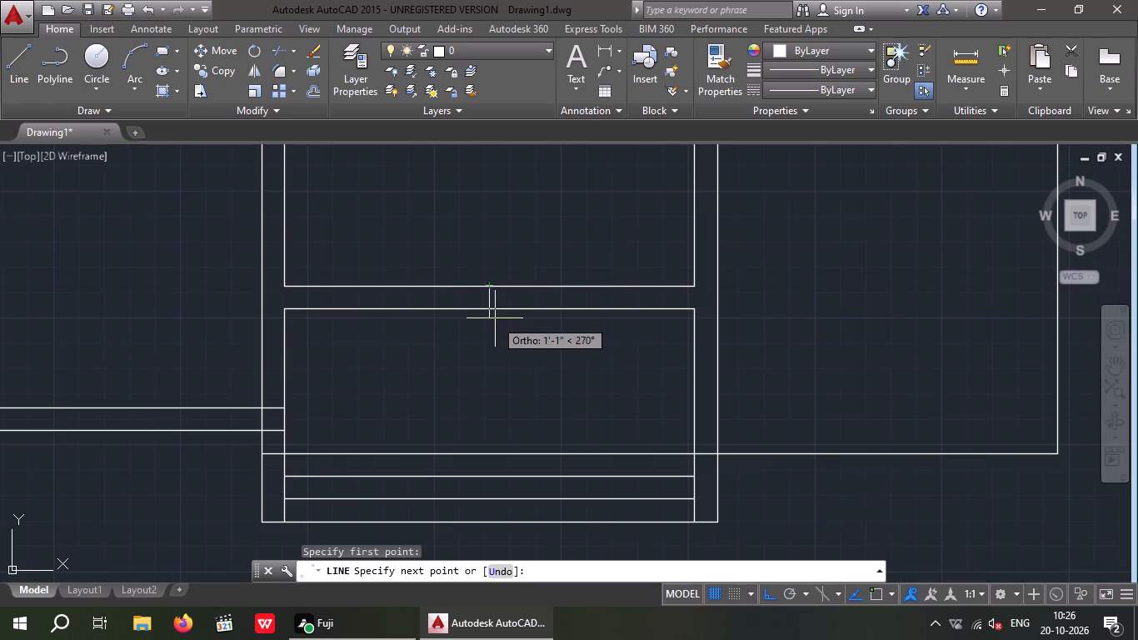
pyautogui.click(491, 309)
pyautogui.press('Escape')
pyautogui.press('Escape')
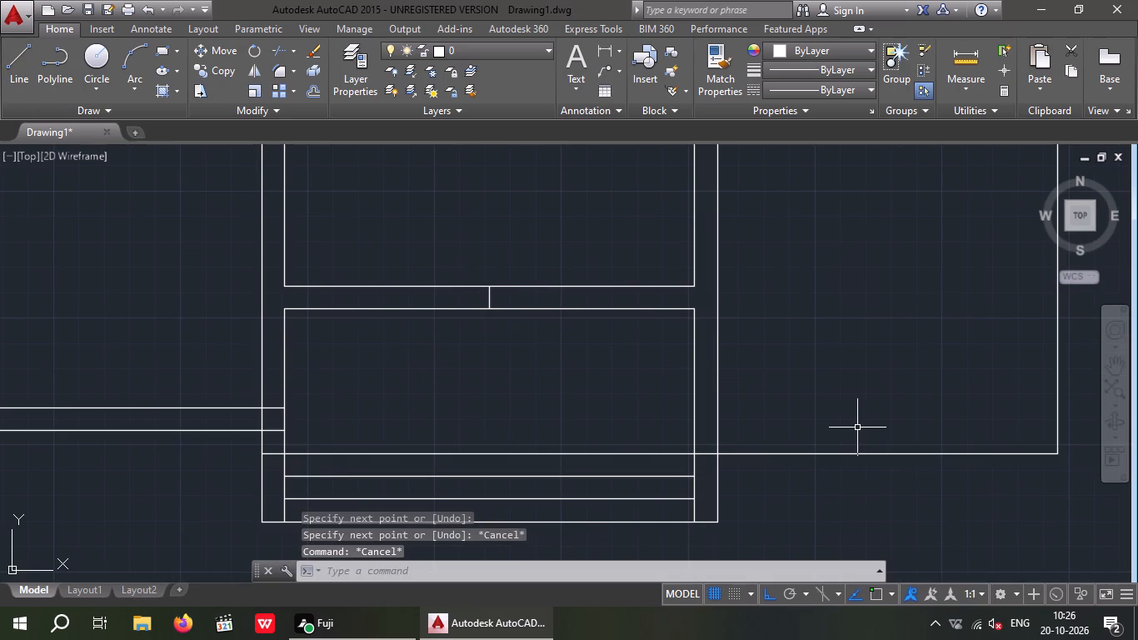
# Offset the short midpoint line 1'6.3" to the right and to the left within the horizontal wall.
pyautogui.press('o')
pyautogui.press('Return')
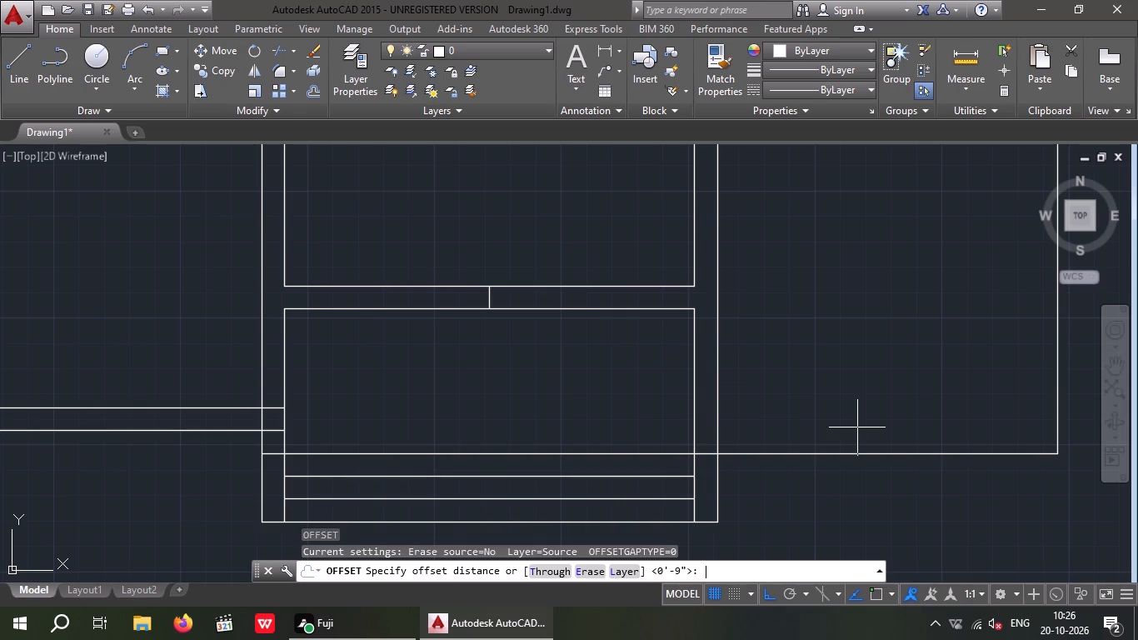
pyautogui.press('2')
pyautogui.press('BackSpace')
pyautogui.press('1')
pyautogui.press('6')
pyautogui.press('BackSpace')
pyautogui.write('\'6.3"')
pyautogui.press('Return')
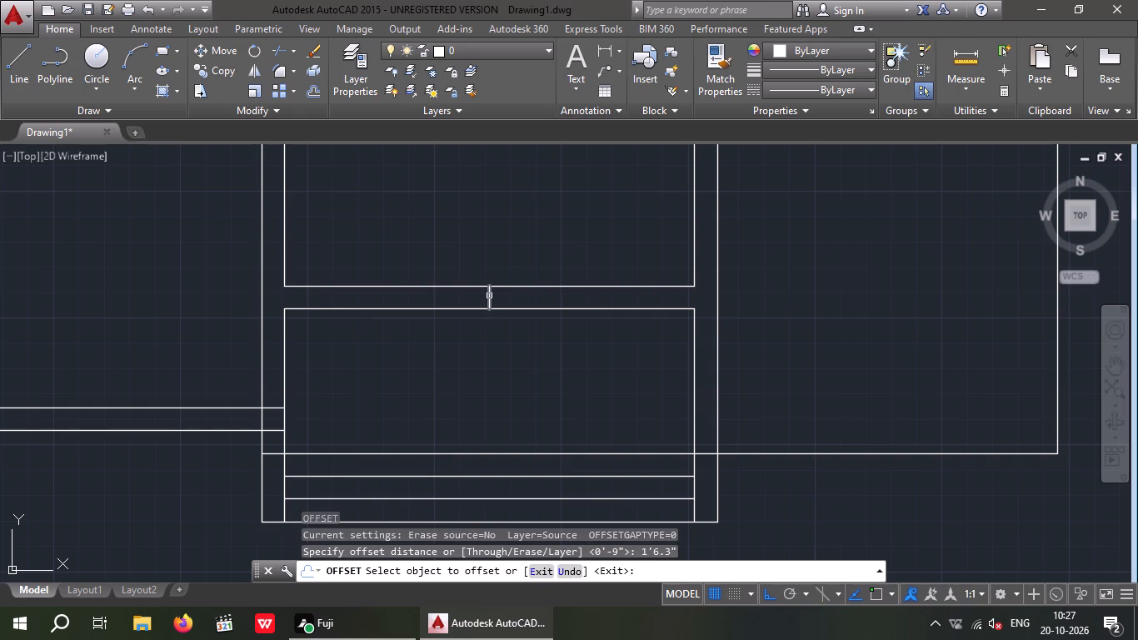
pyautogui.click(489, 296)
pyautogui.click(551, 301)
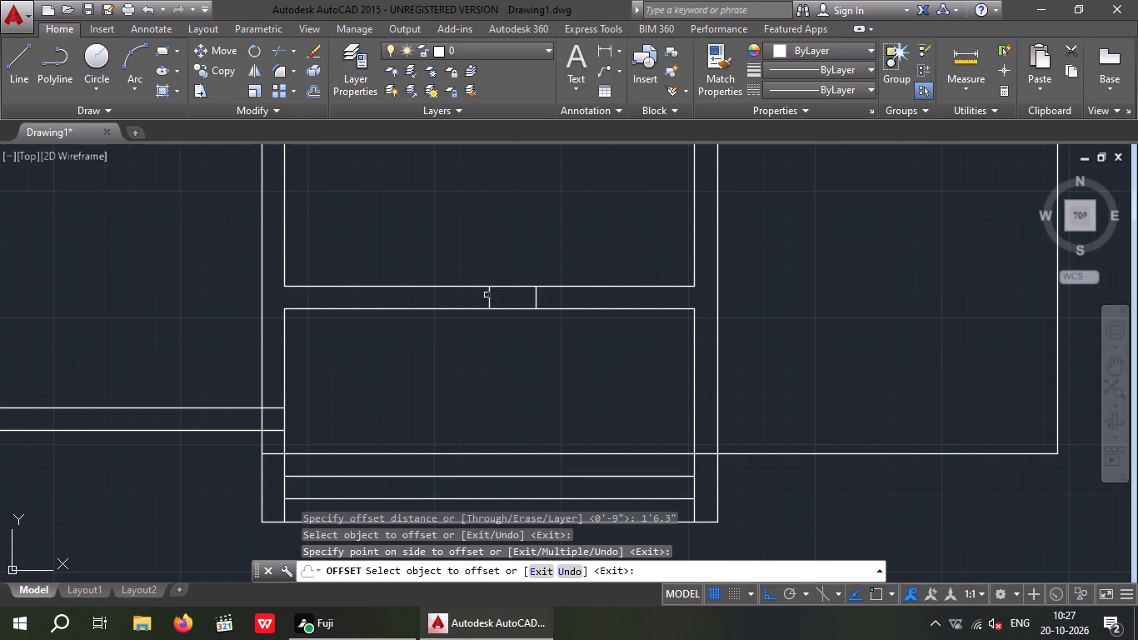
pyautogui.moveTo(490, 297); pyautogui.dragTo(462, 303)
pyautogui.click(442, 307)
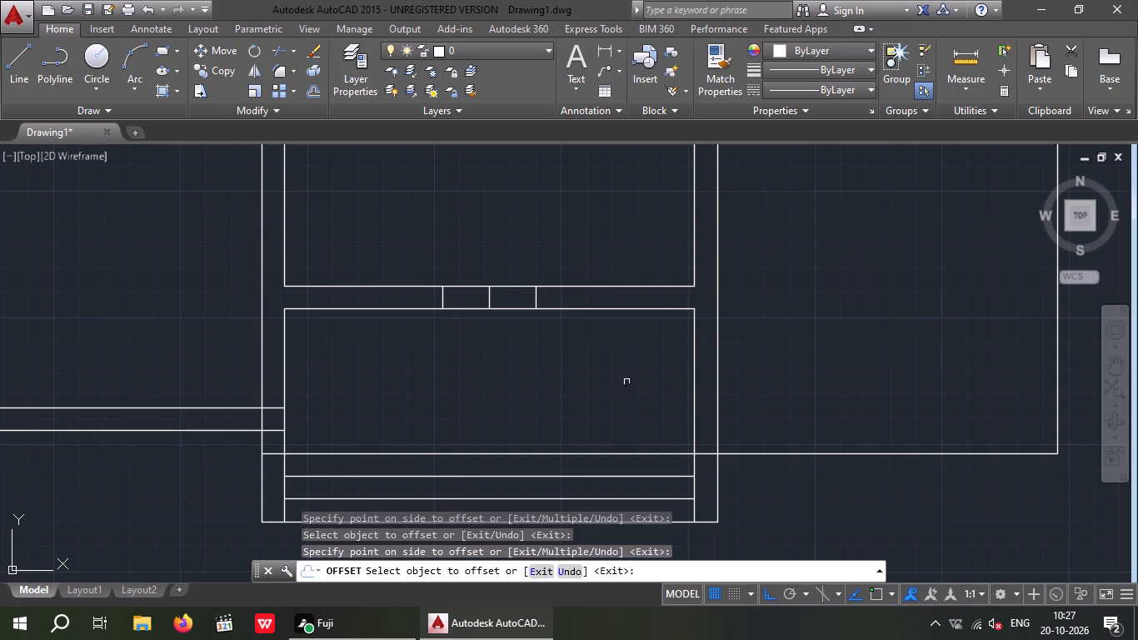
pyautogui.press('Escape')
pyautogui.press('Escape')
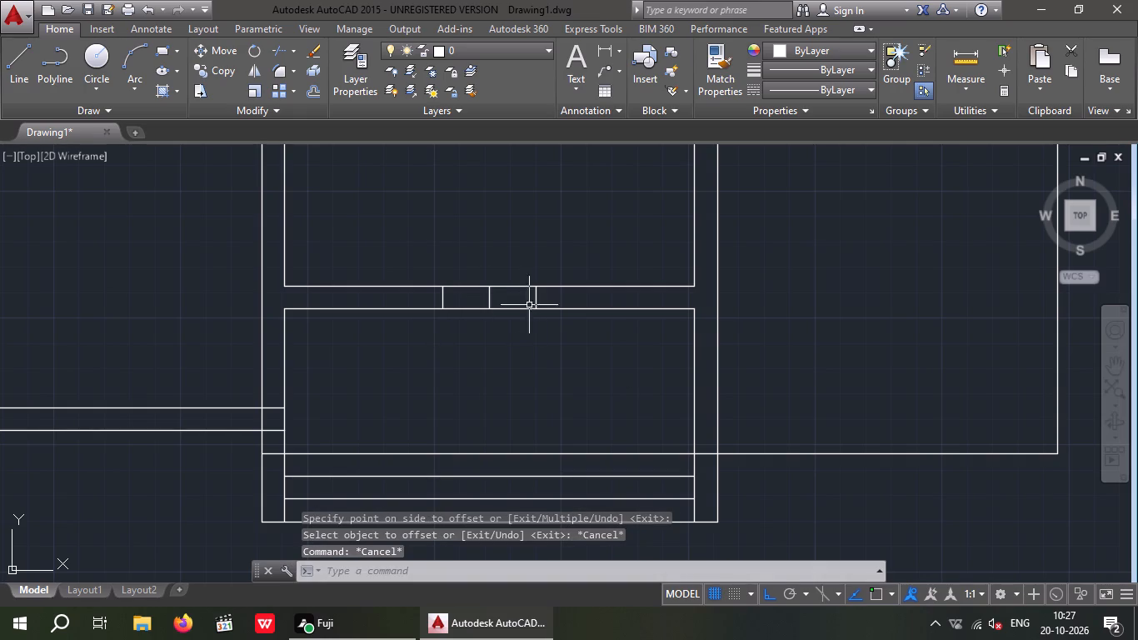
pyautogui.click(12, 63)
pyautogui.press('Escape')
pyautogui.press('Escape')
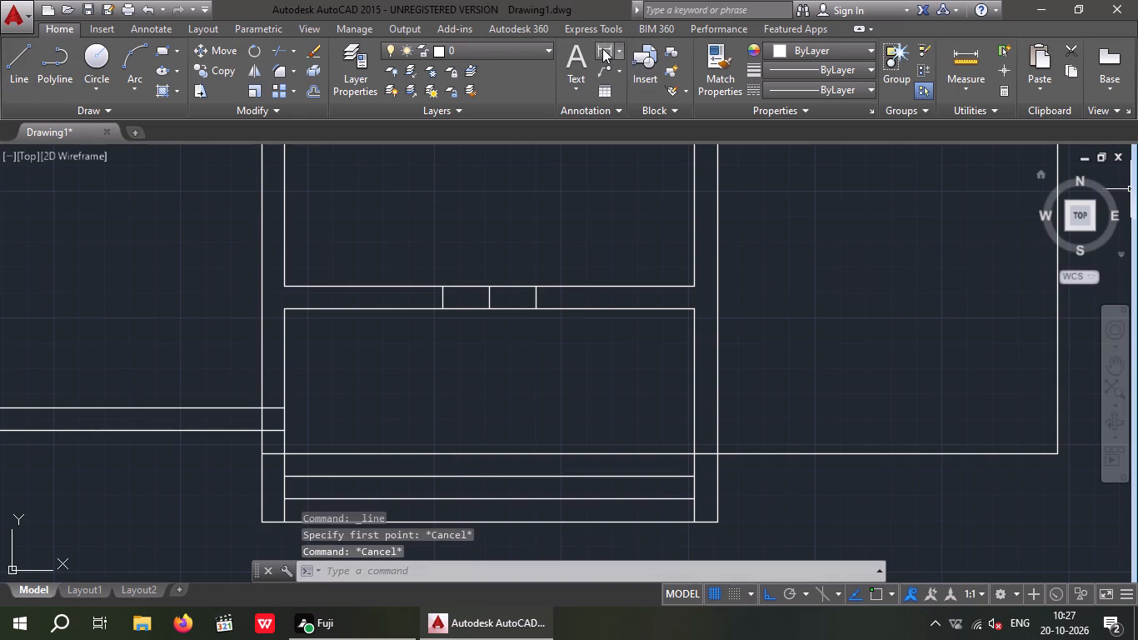
# Measure the width between the two outer offset lines in the horizontal wall with a temporary linear dimension.
pyautogui.click(602, 48)
pyautogui.scroll(3, 454, 341)
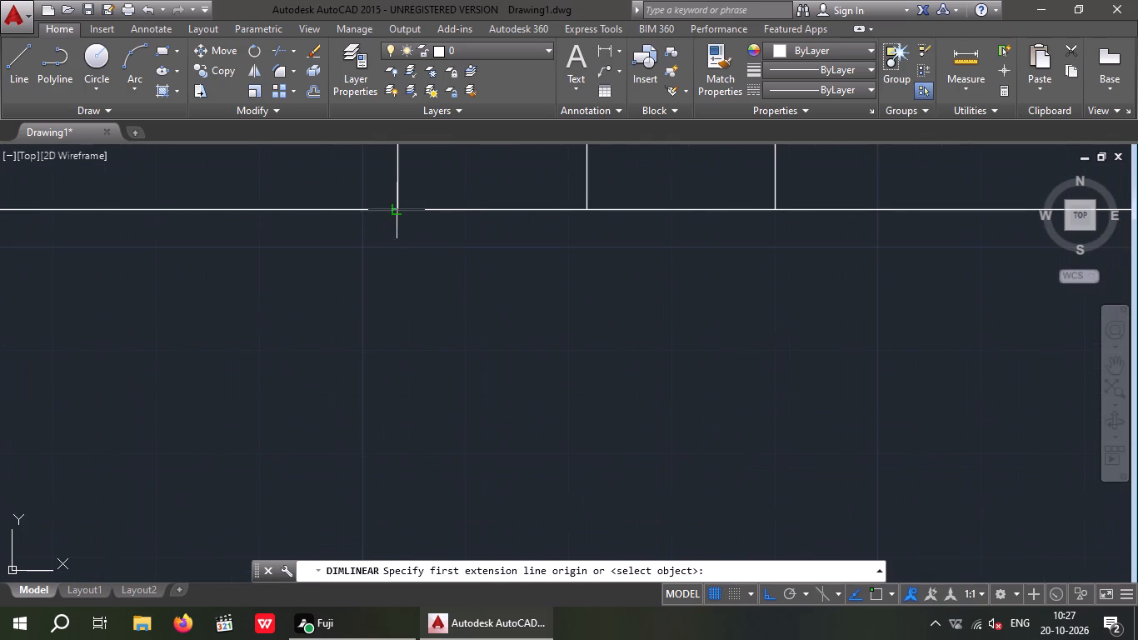
pyautogui.moveTo(402, 210); pyautogui.dragTo(462, 228)
pyautogui.click(785, 209)
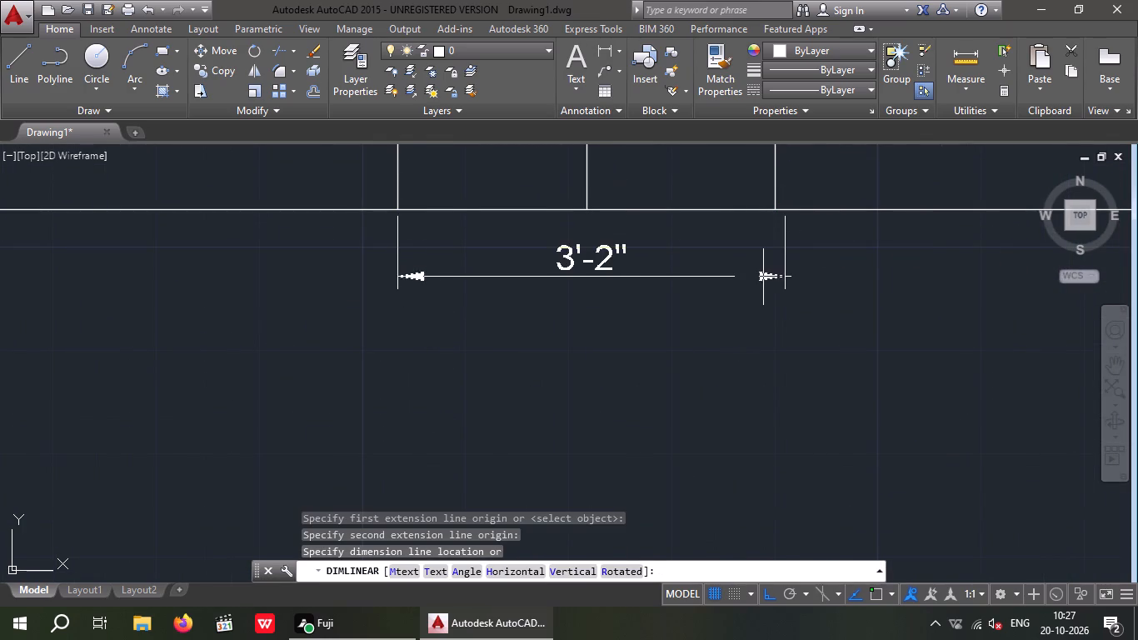
pyautogui.moveTo(757, 303); pyautogui.dragTo(736, 419, button='middle')
pyautogui.scroll(-1, 757, 303)
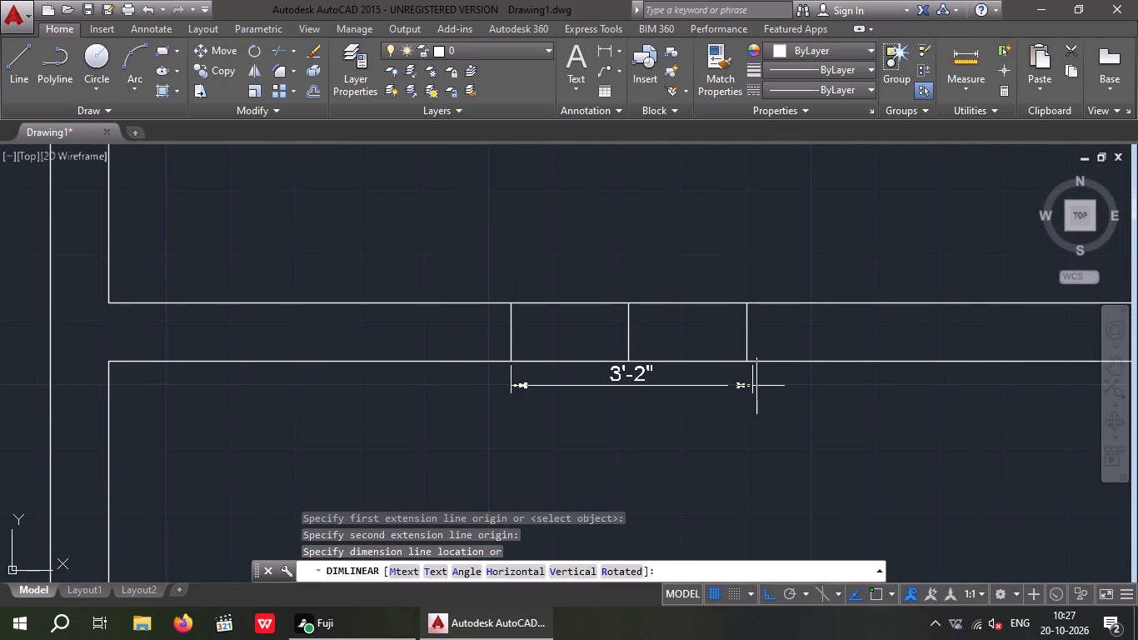
pyautogui.press('Escape')
pyautogui.press('Escape')
# Delete the short vertical midpoint line between the two offset lines in the lower horizontal wall.
pyautogui.moveTo(675, 328); pyautogui.dragTo(609, 339)
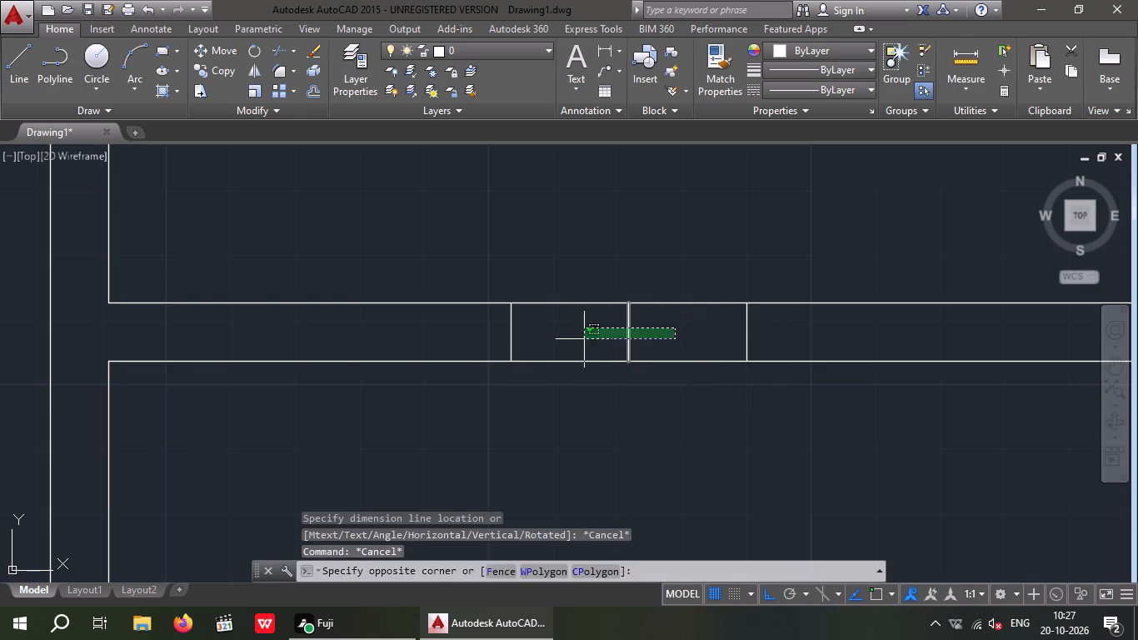
pyautogui.click(584, 339)
pyautogui.press('Delete')
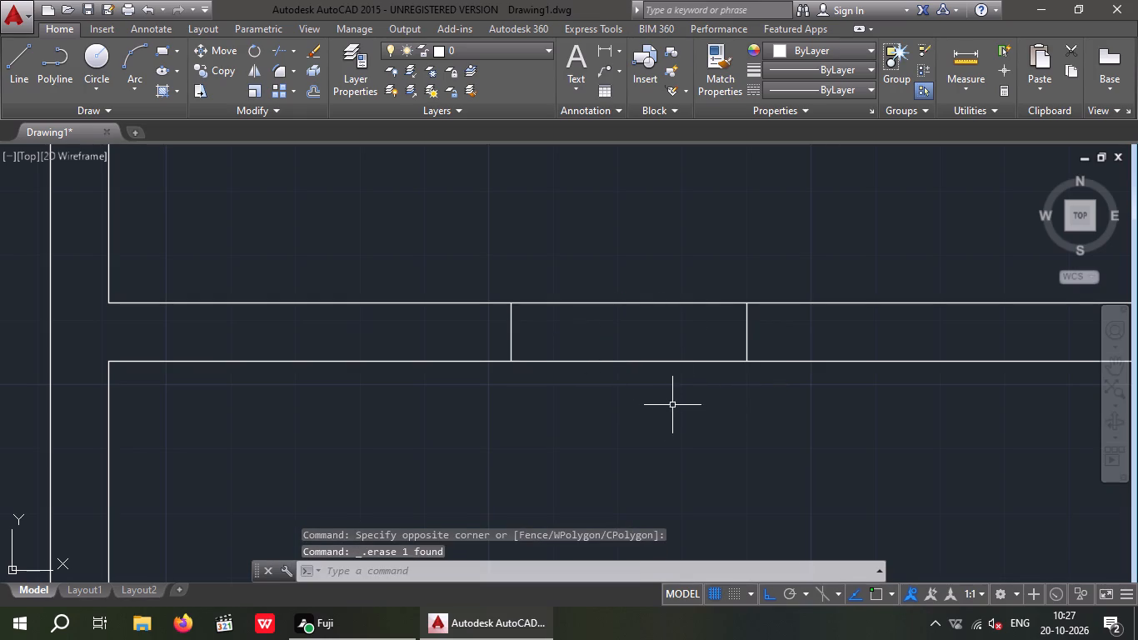
# Trim both lines of the lower horizontal wall between the two short vertical lines to cut the centred opening.
pyautogui.press('Escape')
pyautogui.press('Escape')
pyautogui.press('t')
pyautogui.press('r')
pyautogui.press('space')
pyautogui.press('space')
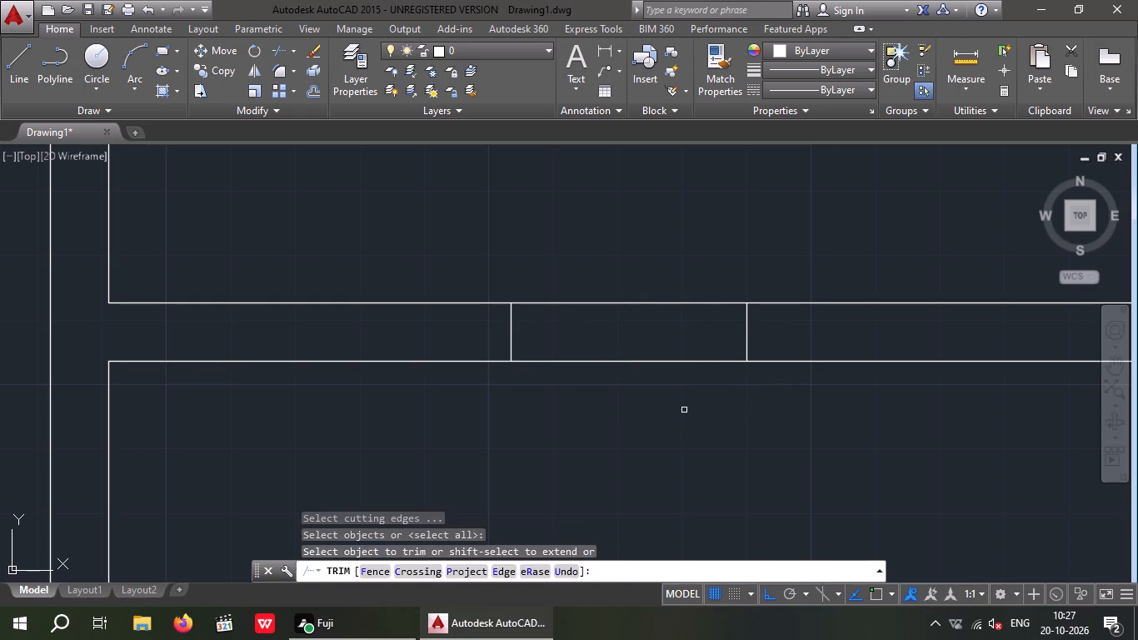
pyautogui.moveTo(684, 412); pyautogui.dragTo(644, 391)
pyautogui.click(614, 292)
pyautogui.scroll(-3, 614, 292)
pyautogui.moveTo(631, 342); pyautogui.dragTo(567, 385, button='middle')
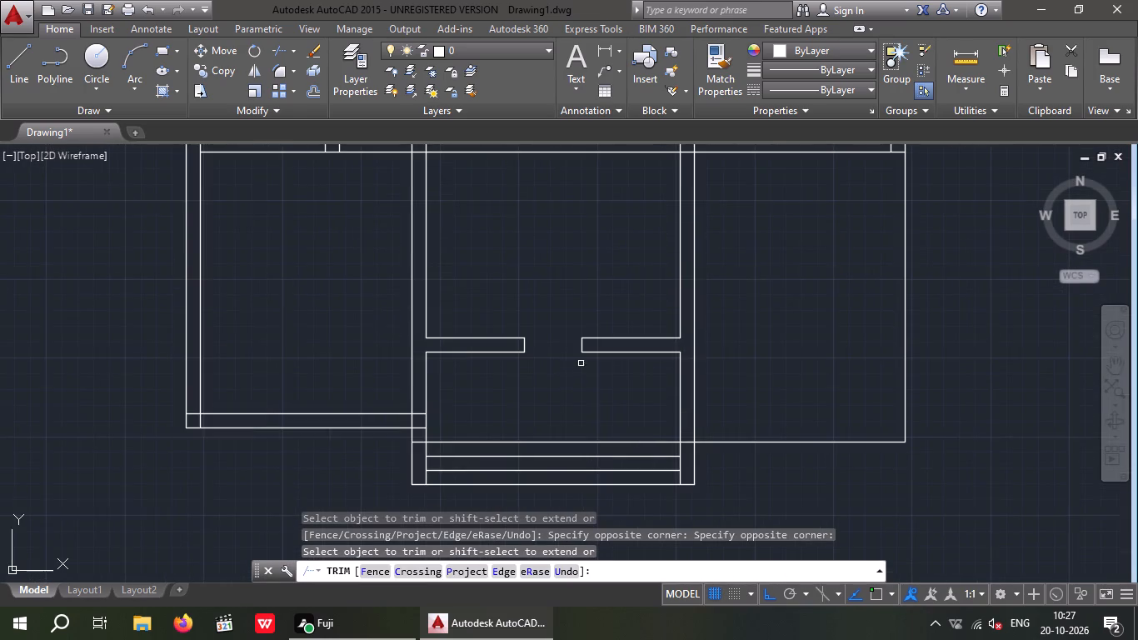
pyautogui.scroll(-1, 581, 363)
pyautogui.moveTo(596, 385); pyautogui.dragTo(576, 437, button='middle')
pyautogui.press('Escape')
pyautogui.press('Escape')
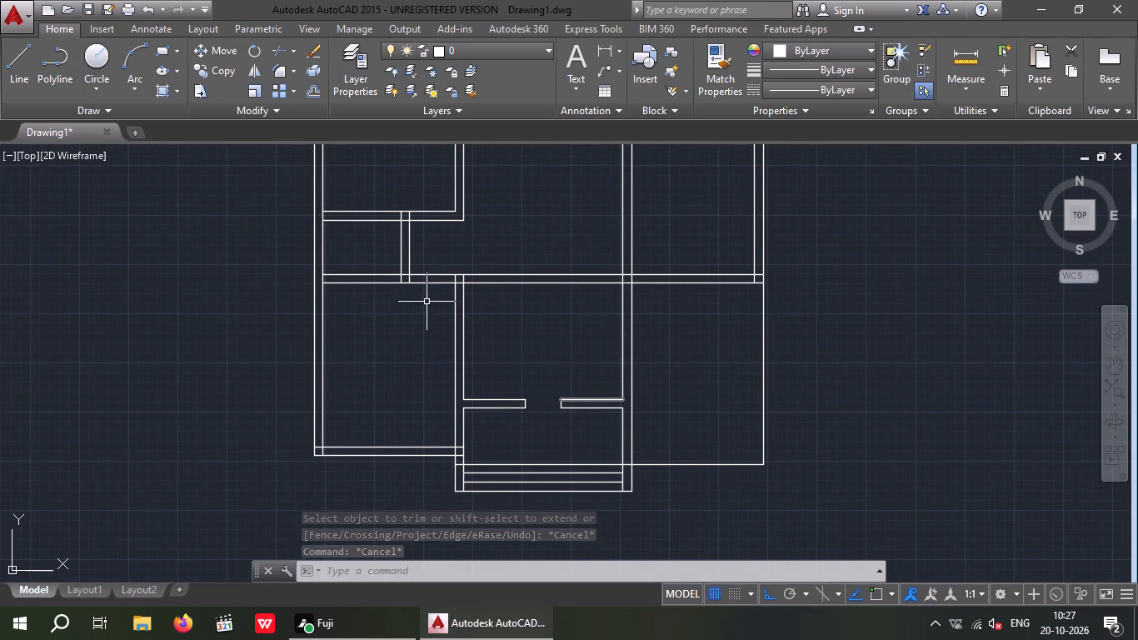
# Offset the left line of the vertical wall below the middle horizontal wall 6" to the left.
pyautogui.scroll(2, 455, 278)
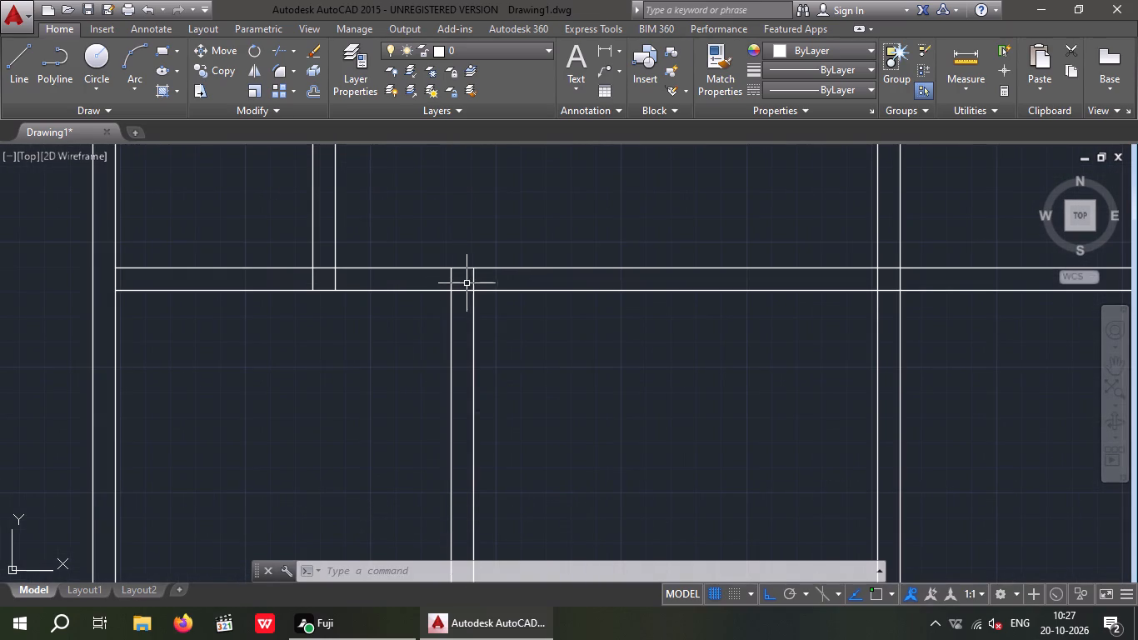
pyautogui.press('Escape')
pyautogui.press('Escape')
pyautogui.press('o')
pyautogui.press('Return')
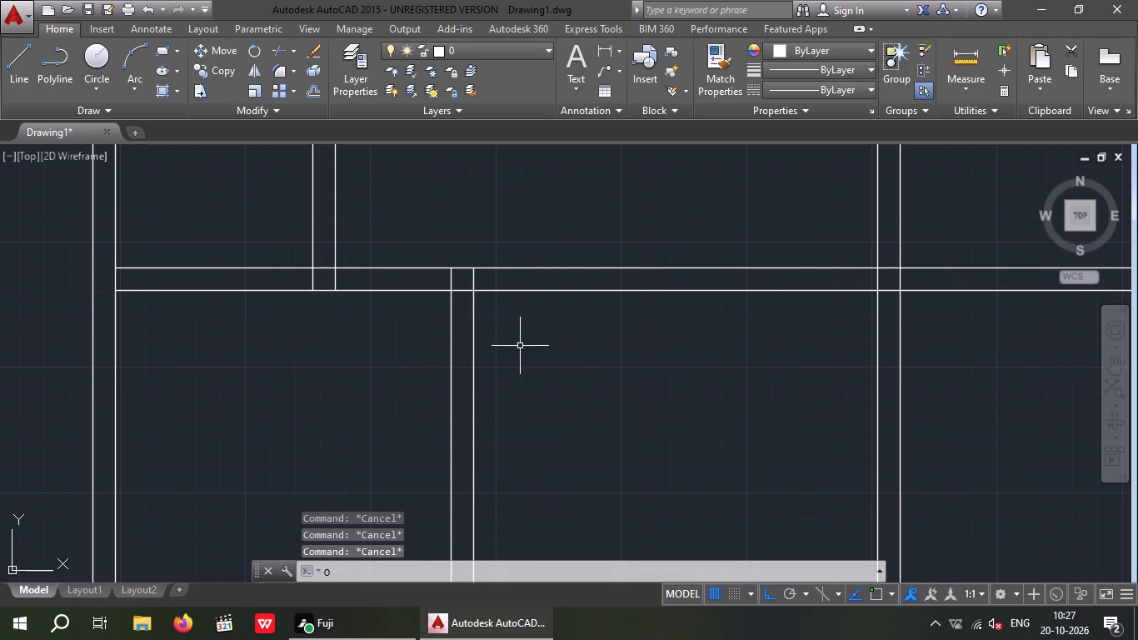
pyautogui.press('6')
pyautogui.hotkey('shift', '"')
pyautogui.press('Return')
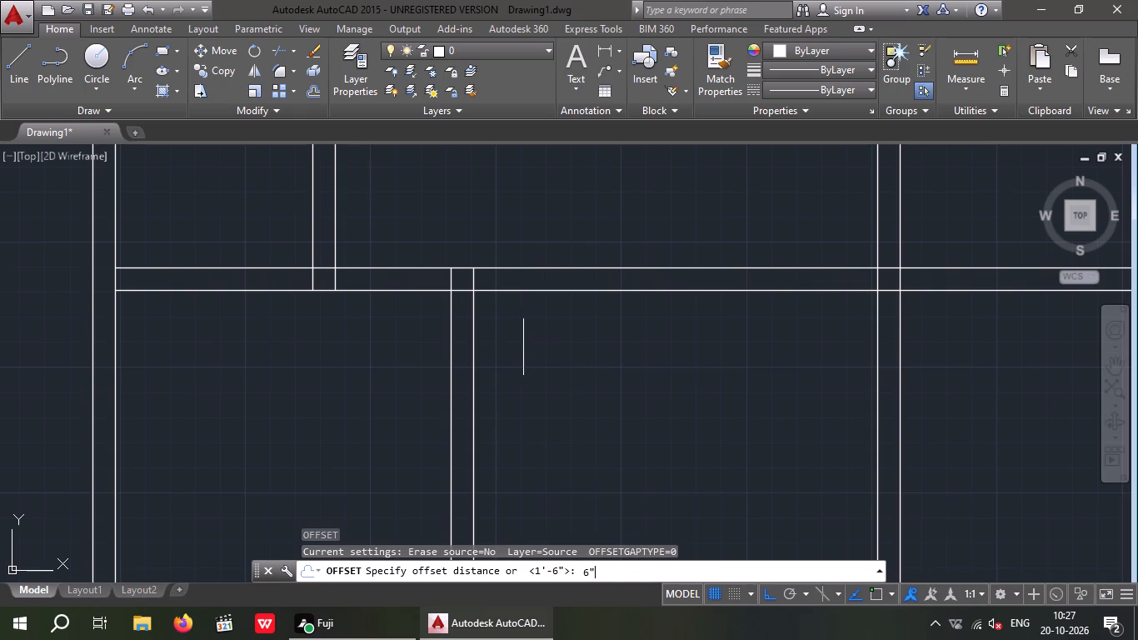
pyautogui.click(449, 325)
pyautogui.click(417, 332)
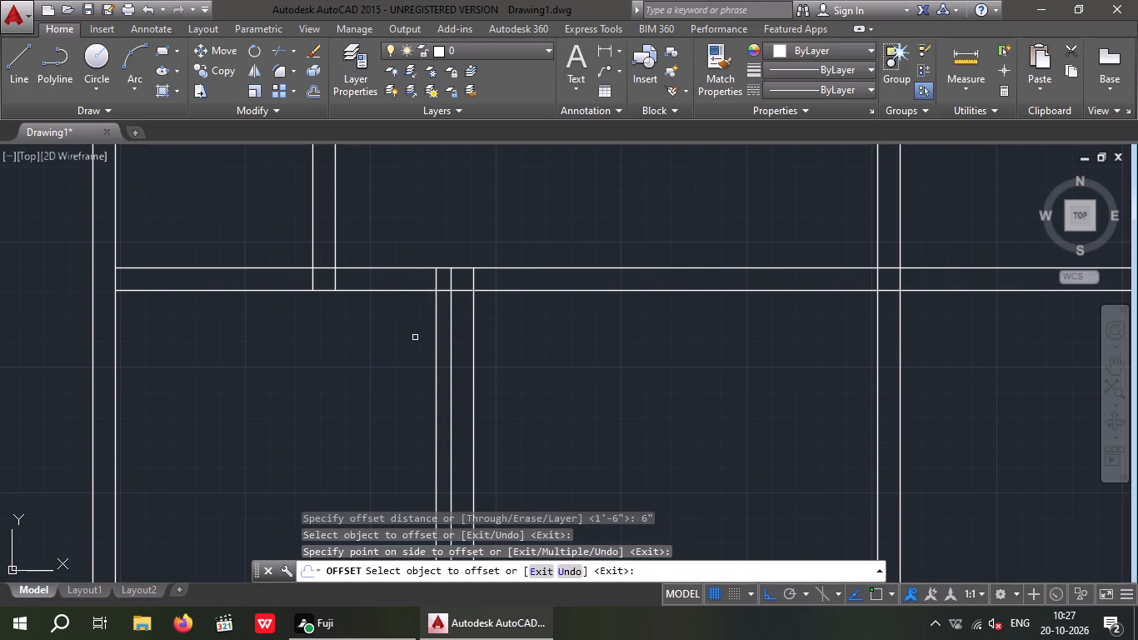
pyautogui.press('Escape')
pyautogui.press('Escape')
# Offset the new 6" line a further 3' to the left to mark the other side of the door opening.
pyautogui.press('o')
pyautogui.press('Return')
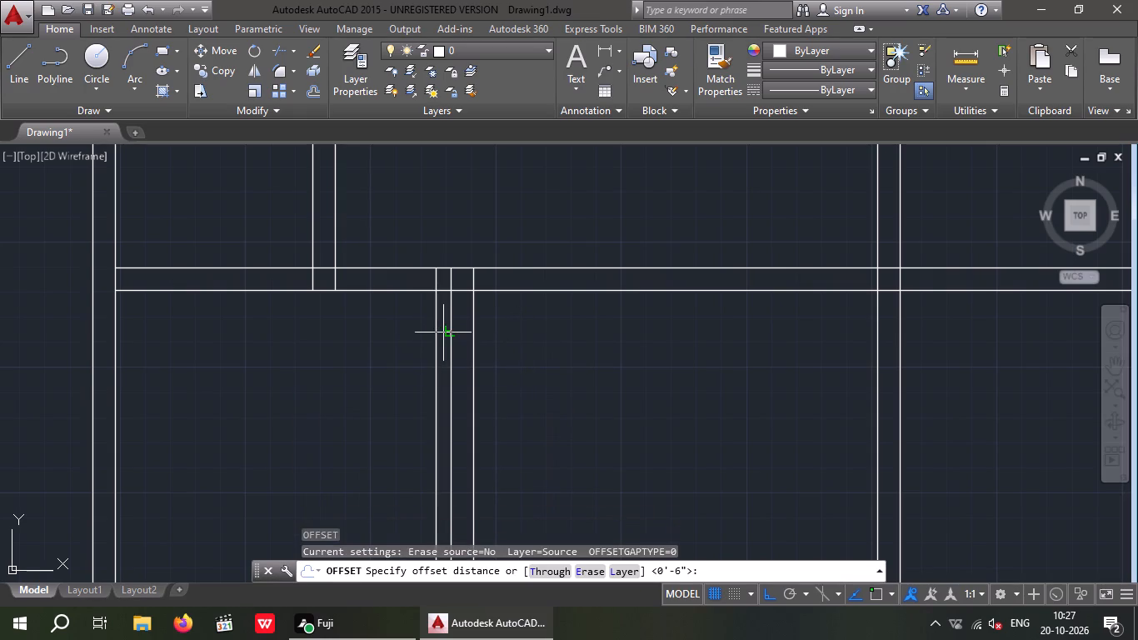
pyautogui.press('3')
pyautogui.press("'")
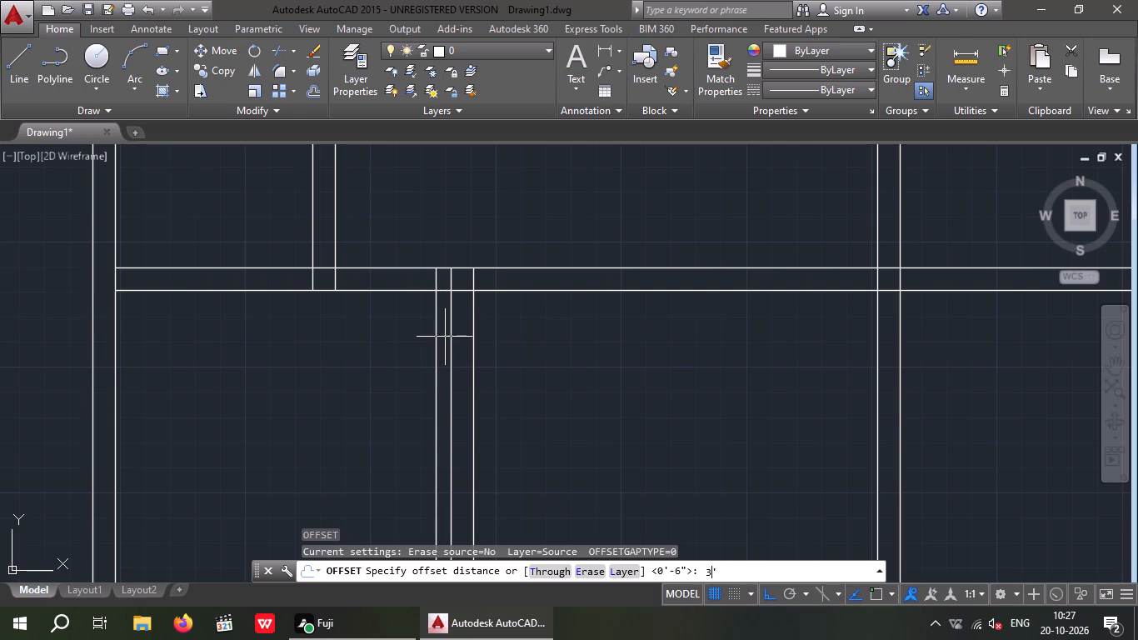
pyautogui.press('Return')
pyautogui.click(437, 326)
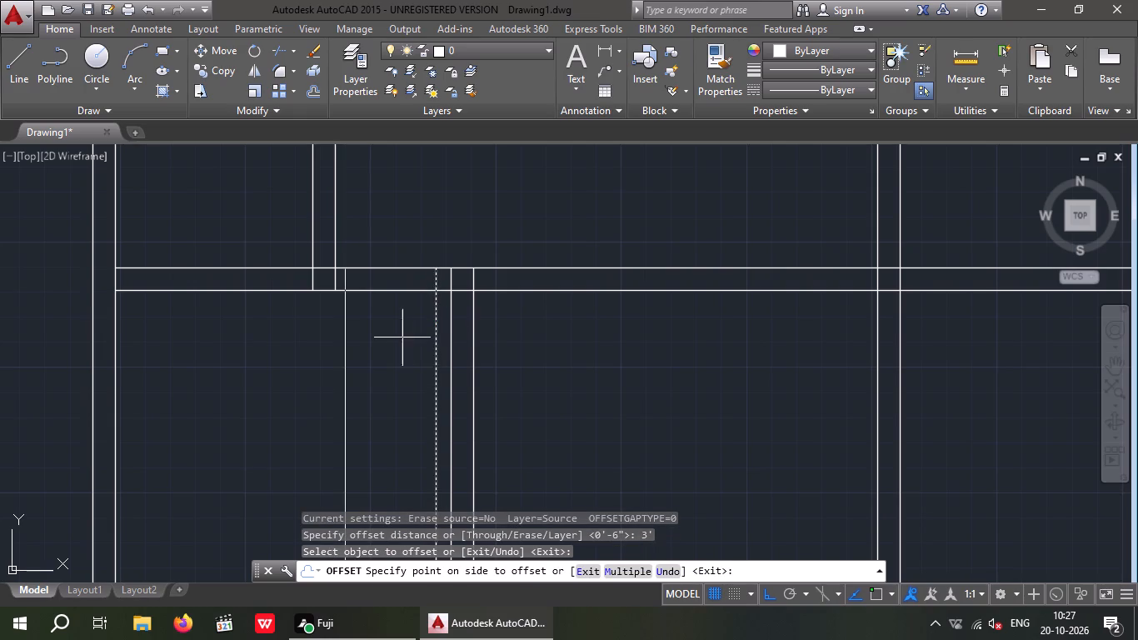
pyautogui.click(402, 337)
pyautogui.press('Escape')
pyautogui.press('Escape')
# Trim the two offset lines below the middle horizontal wall and the wall's lines between them to cut the 3' door opening.
pyautogui.write('TR')
pyautogui.press('space')
pyautogui.press('space')
pyautogui.moveTo(436, 343); pyautogui.dragTo(412, 352)
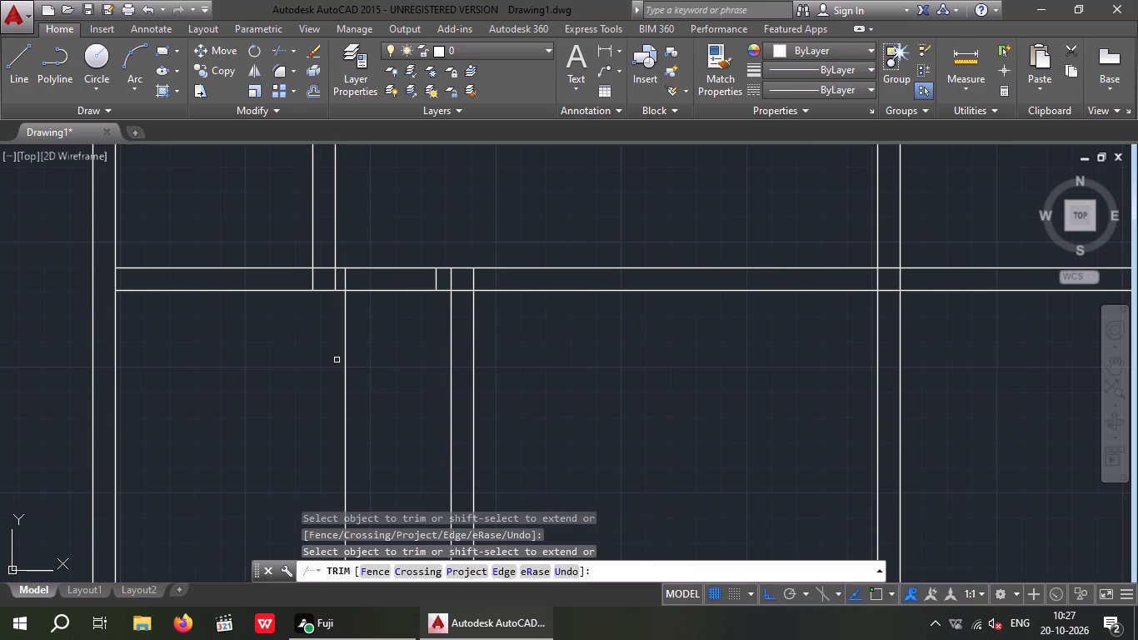
pyautogui.click(346, 354)
pyautogui.click(402, 329)
pyautogui.click(375, 250)
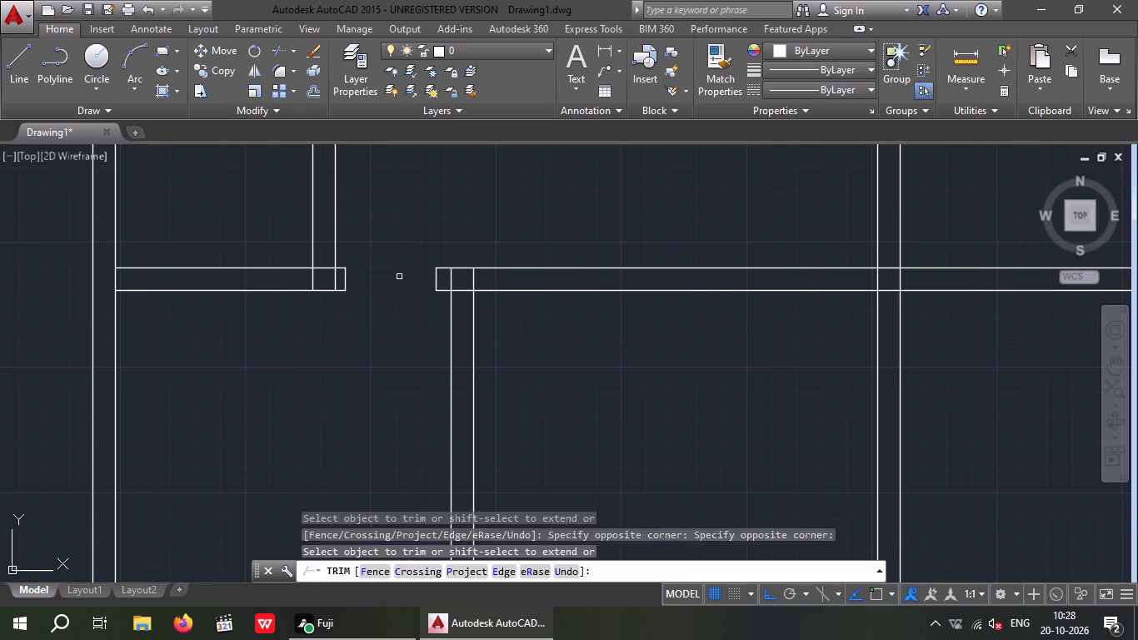
# Trim the lower vertical wall's left line inside the horizontal wall, and the horizontal wall's bottom line across the vertical wall.
pyautogui.scroll(3, 451, 285)
pyautogui.scroll(-1, 451, 285)
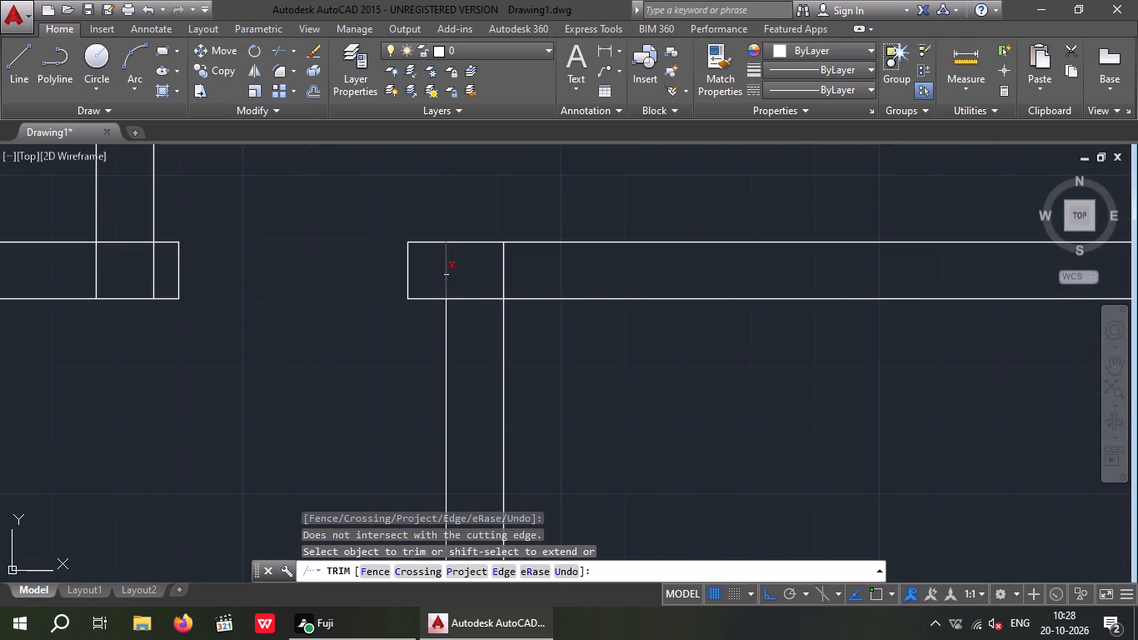
pyautogui.click(446, 272)
pyautogui.click(473, 298)
pyautogui.scroll(-2, 473, 298)
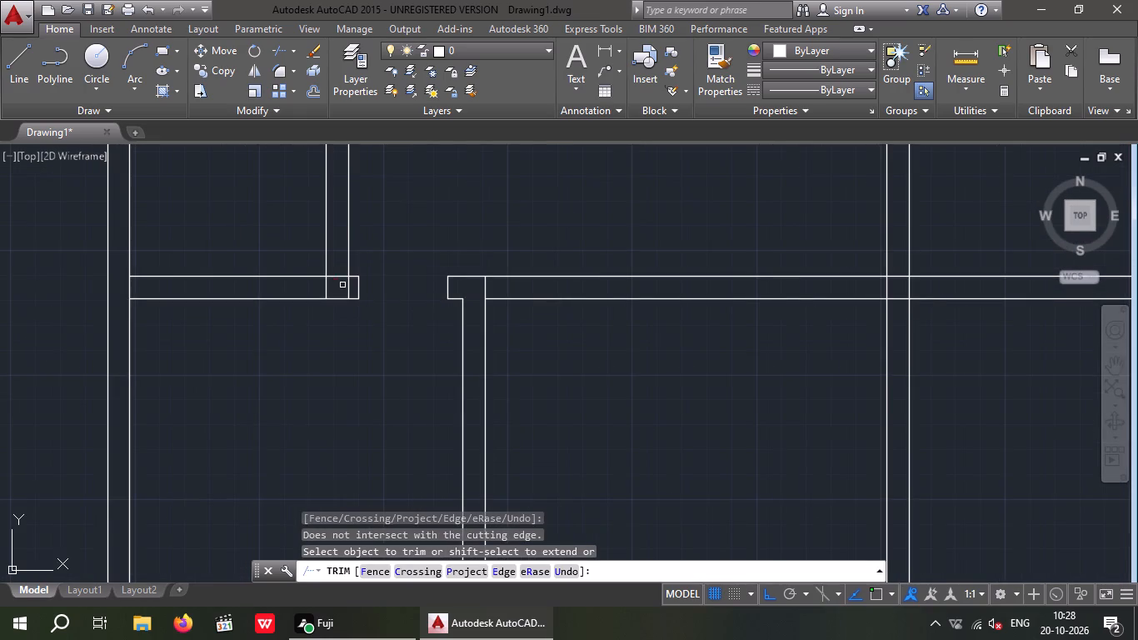
# Trim both lines of the short upper partition where they run through the horizontal wall beside the door opening.
pyautogui.scroll(3, 343, 285)
pyautogui.moveTo(357, 296); pyautogui.dragTo(342, 302)
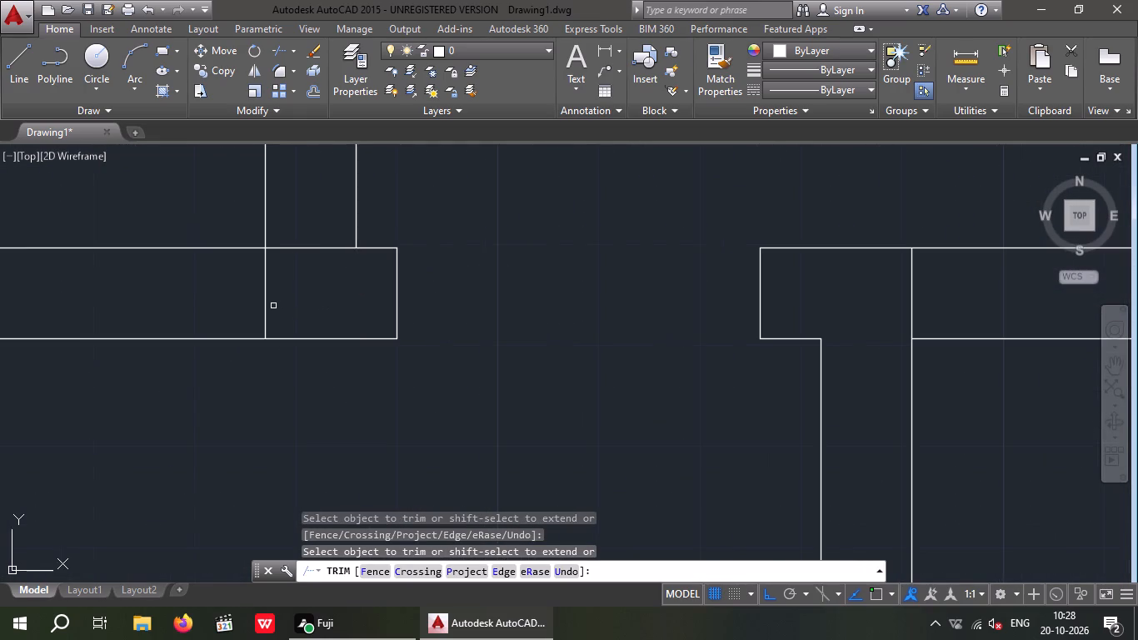
pyautogui.click(264, 302)
pyautogui.scroll(-1, 303, 310)
pyautogui.scroll(2, 303, 310)
pyautogui.moveTo(329, 417); pyautogui.dragTo(326, 532, button='middle')
pyautogui.press('Escape')
pyautogui.press('Escape')
# Offset the upper line of the horizontal wall beneath the short partition 9" upward.
pyautogui.scroll(-2, 482, 407)
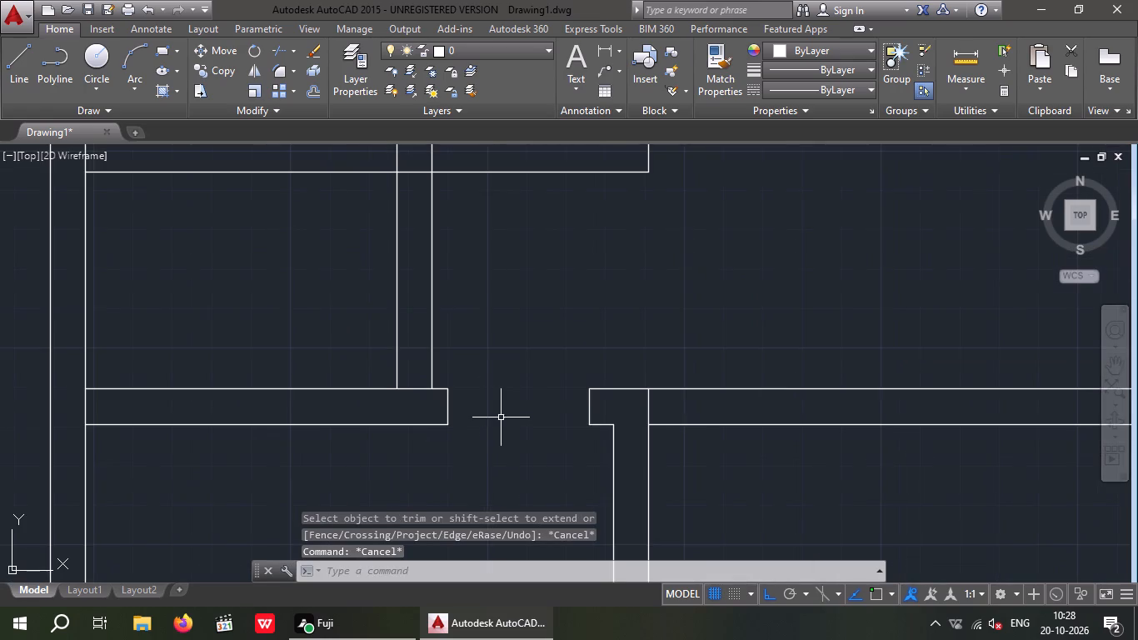
pyautogui.moveTo(502, 429); pyautogui.dragTo(462, 521, button='middle')
pyautogui.press('o')
pyautogui.press('Return')
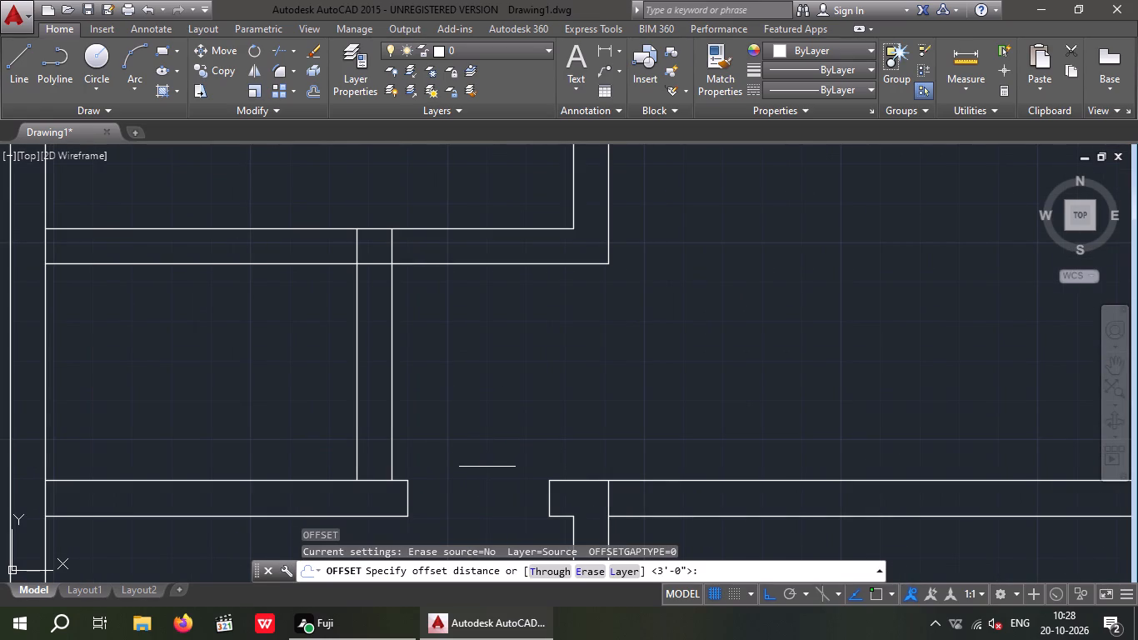
pyautogui.press('9')
pyautogui.hotkey('shift', '"')
pyautogui.press('Return')
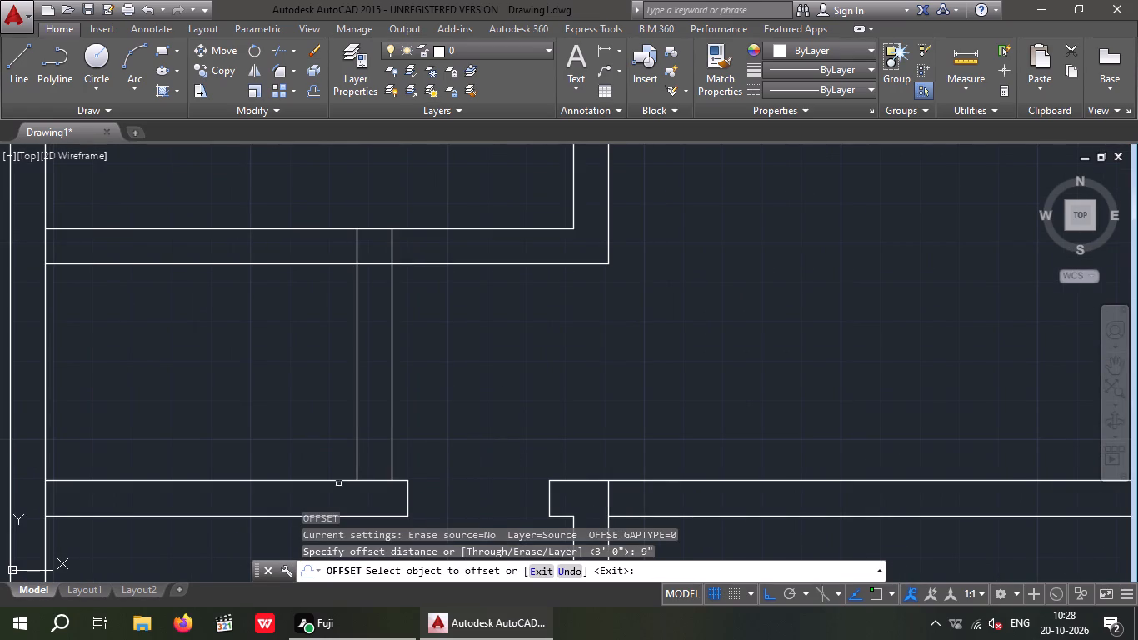
pyautogui.click(330, 482)
pyautogui.click(319, 406)
pyautogui.press('Escape')
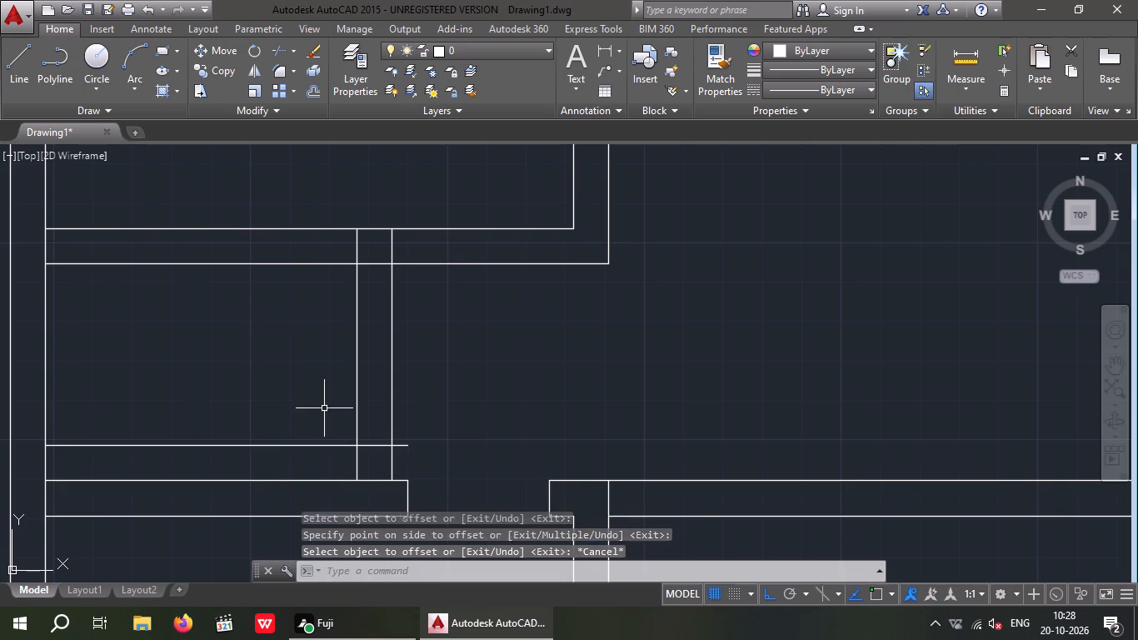
pyautogui.press('Escape')
# Offset the new 9" line a further 2' upward across the short partition.
pyautogui.press('o')
pyautogui.press('Return')
pyautogui.press('2')
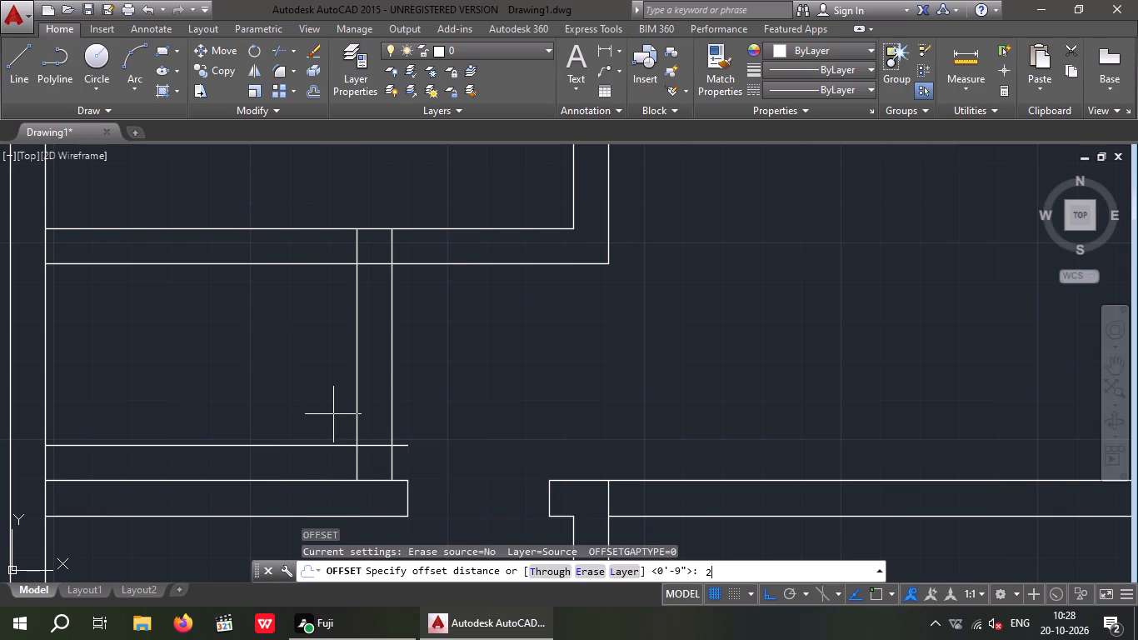
pyautogui.press("'")
pyautogui.press('Return')
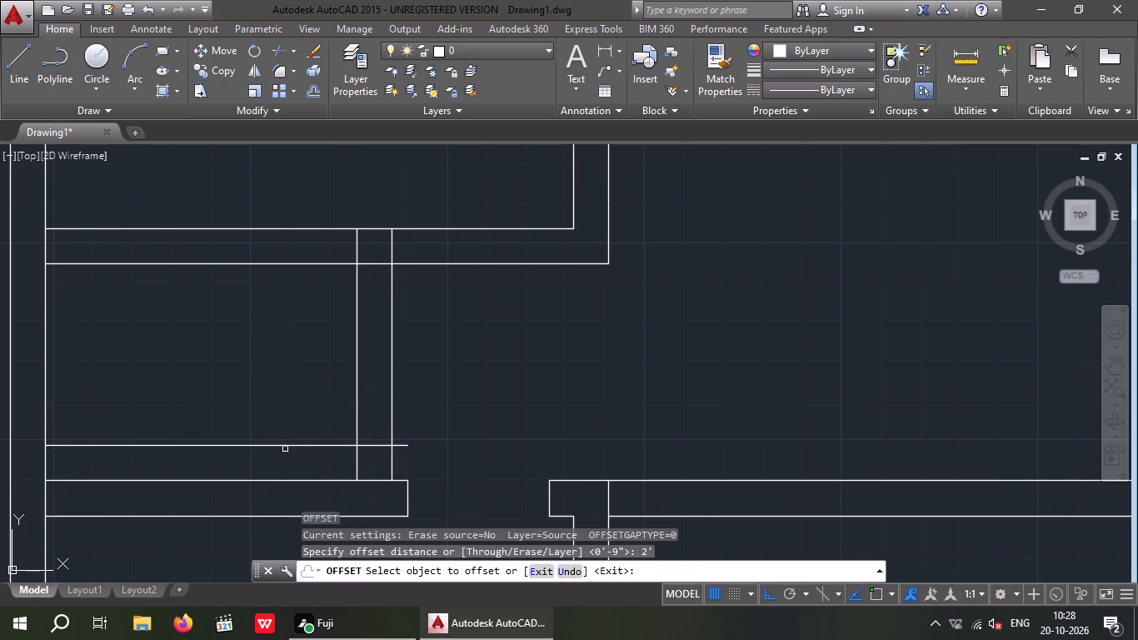
pyautogui.click(285, 449)
pyautogui.click(286, 447)
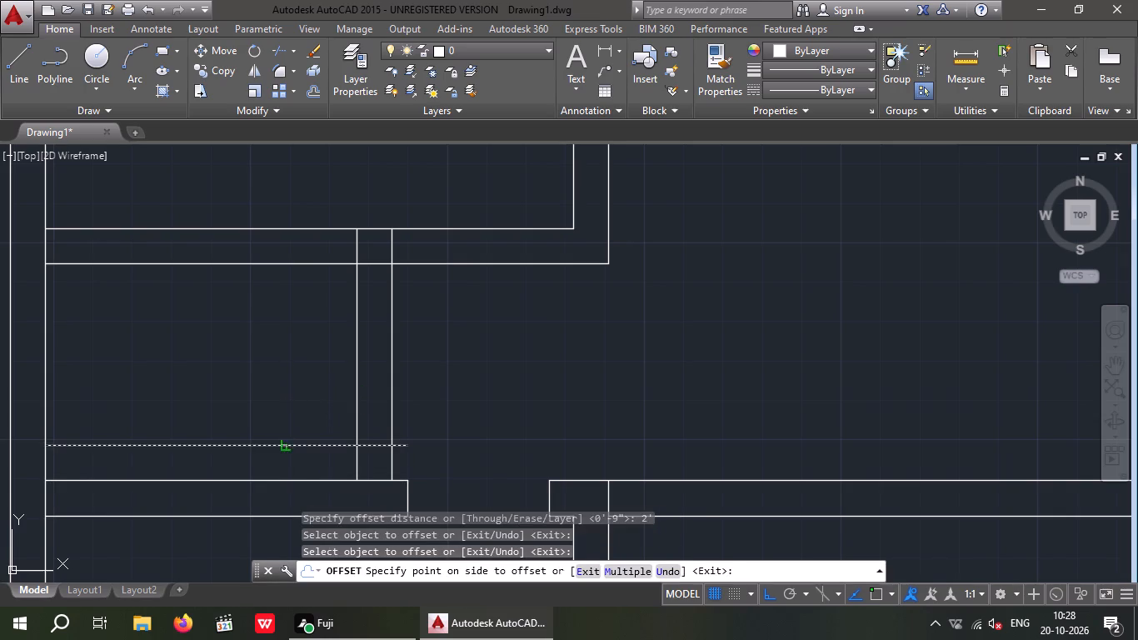
pyautogui.click(277, 372)
pyautogui.press('Escape')
pyautogui.press('Escape')
# Trim the two offset lines to the short partition's thickness and remove the partition's lines between them to cut the 2' opening.
pyautogui.press('t')
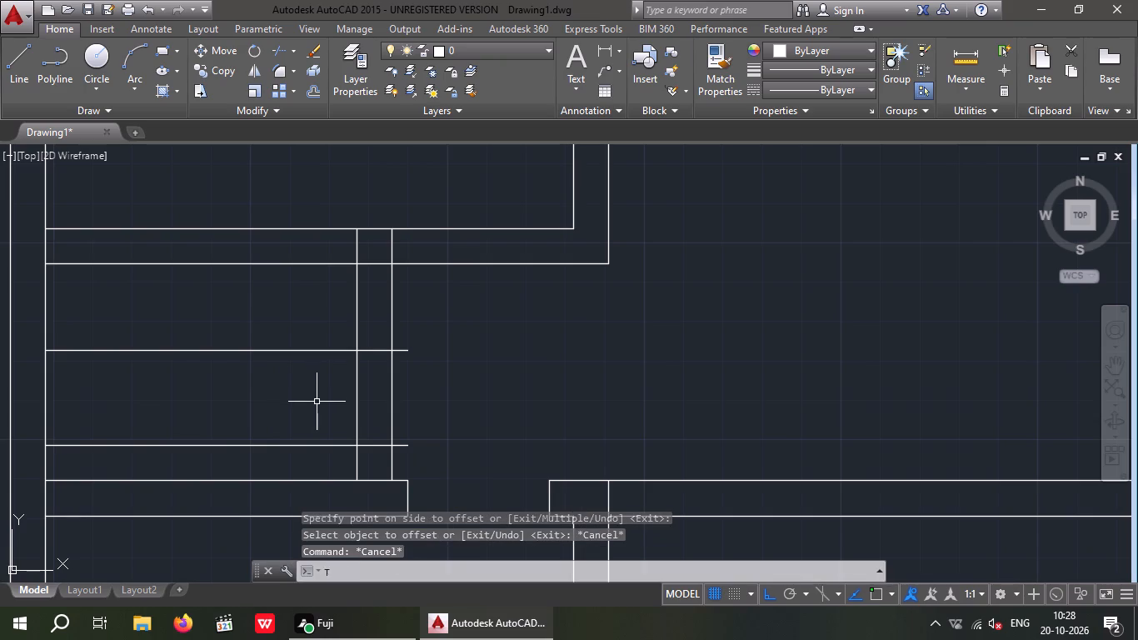
pyautogui.press('r')
pyautogui.press('space')
pyautogui.press('space')
pyautogui.moveTo(319, 465); pyautogui.dragTo(303, 430)
pyautogui.click(267, 332)
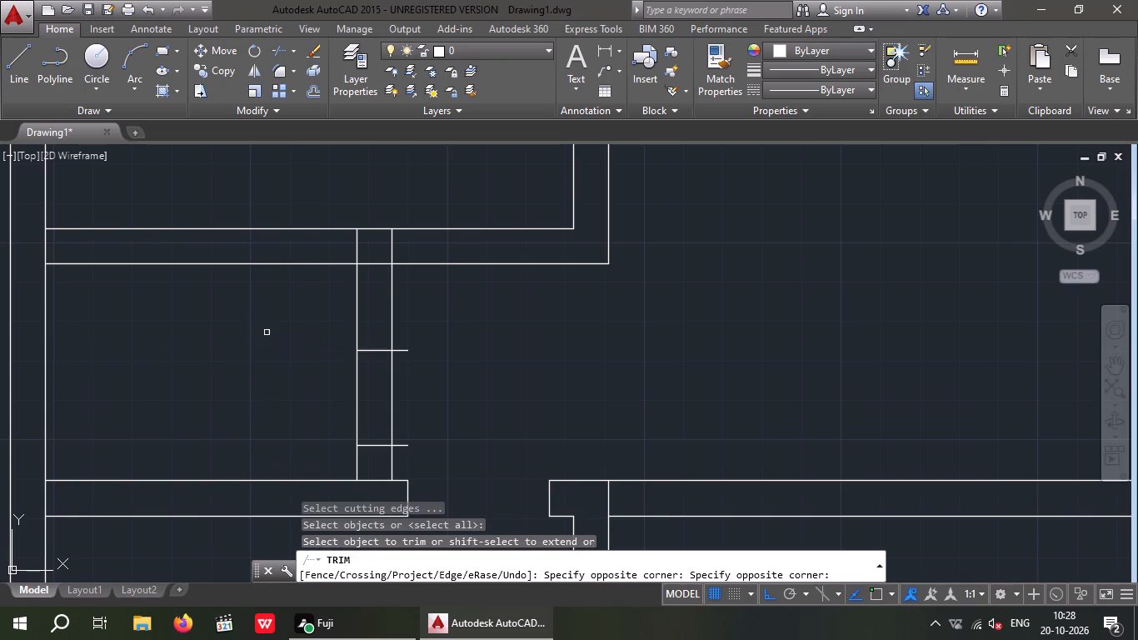
pyautogui.scroll(1, 406, 443)
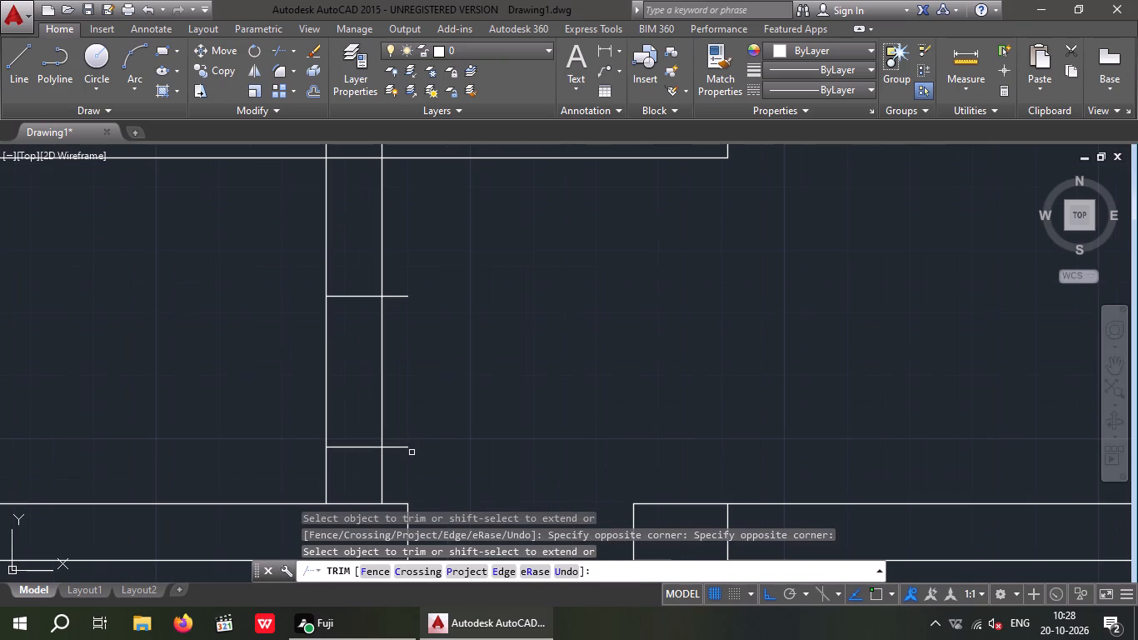
pyautogui.click(412, 452)
pyautogui.click(402, 277)
pyautogui.moveTo(437, 364); pyautogui.dragTo(355, 377)
pyautogui.click(302, 377)
pyautogui.scroll(-1, 333, 355)
# Trim the horizontal wall's upper line beneath the partition stub and the left outer wall's inner line across the horizontal wall's end.
pyautogui.click(348, 447)
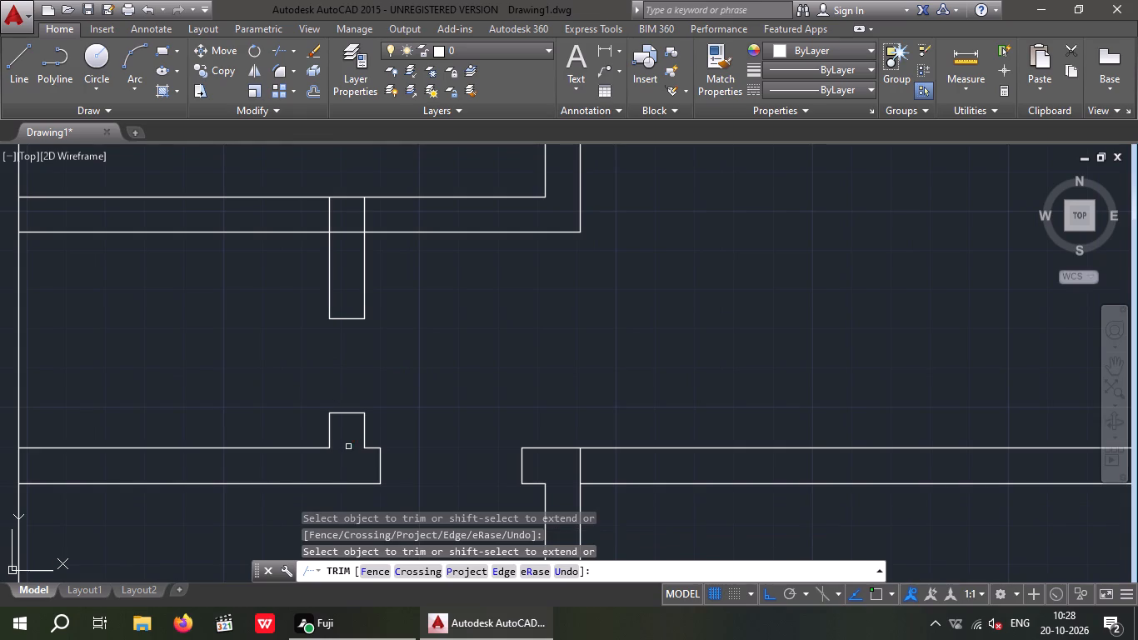
pyautogui.moveTo(435, 378); pyautogui.dragTo(430, 412, button='middle')
pyautogui.scroll(-1, 442, 375)
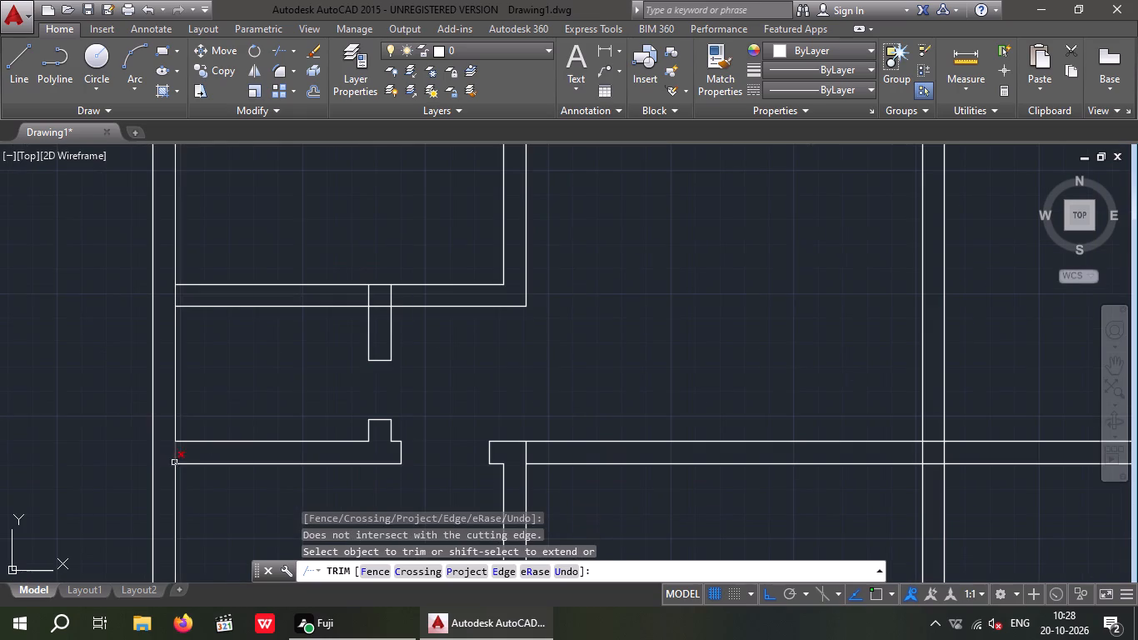
pyautogui.click(176, 455)
pyautogui.scroll(-2, 227, 423)
pyautogui.moveTo(255, 509); pyautogui.dragTo(323, 372, button='middle')
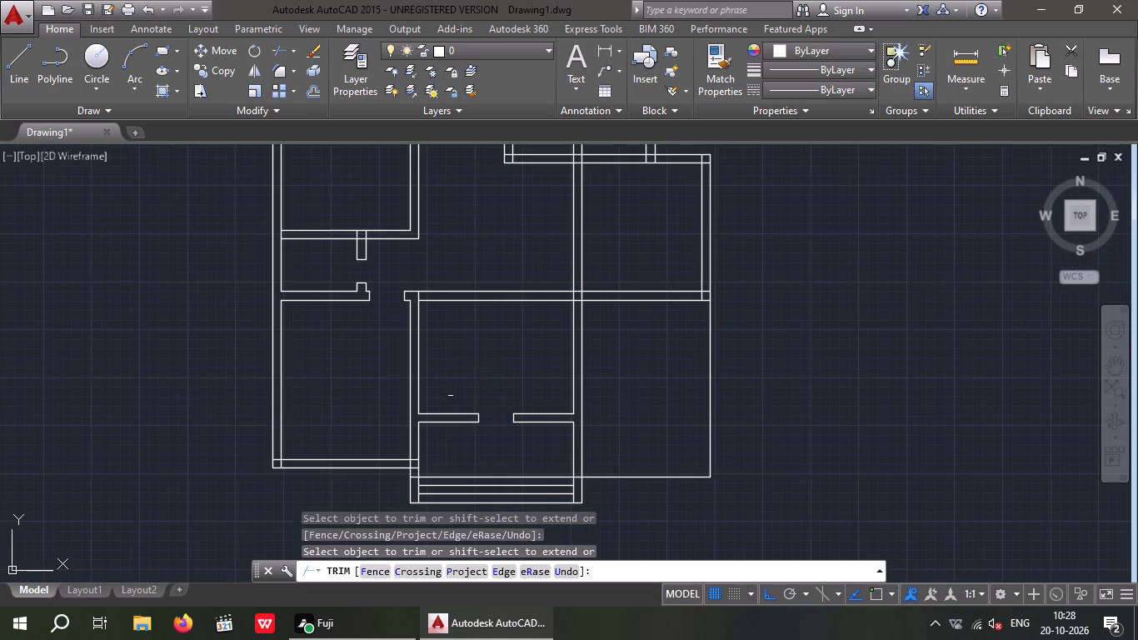
# Trim the vertical wall line crossing the horizontal wall just beside the door opening above the lower-left room.
pyautogui.scroll(-1, 416, 297)
pyautogui.scroll(3, 416, 297)
pyautogui.click(418, 291)
pyautogui.scroll(-4, 420, 291)
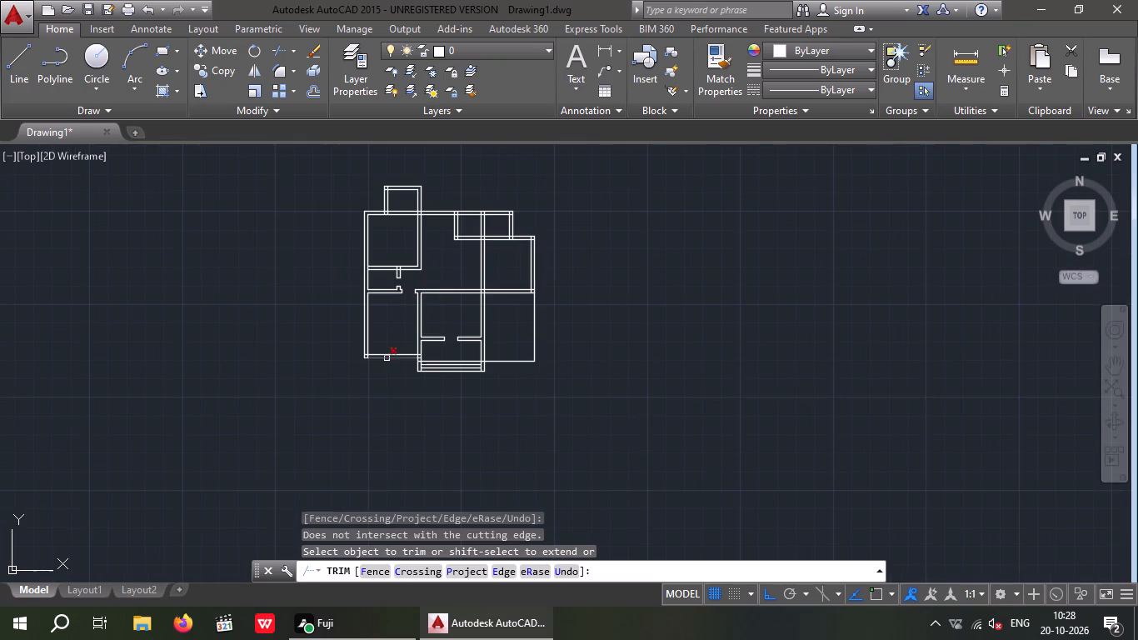
# Trim the overlapping inner wall lines at the lower-left outer corner of the lower-left room.
pyautogui.scroll(7, 359, 362)
pyautogui.moveTo(447, 309); pyautogui.dragTo(398, 329)
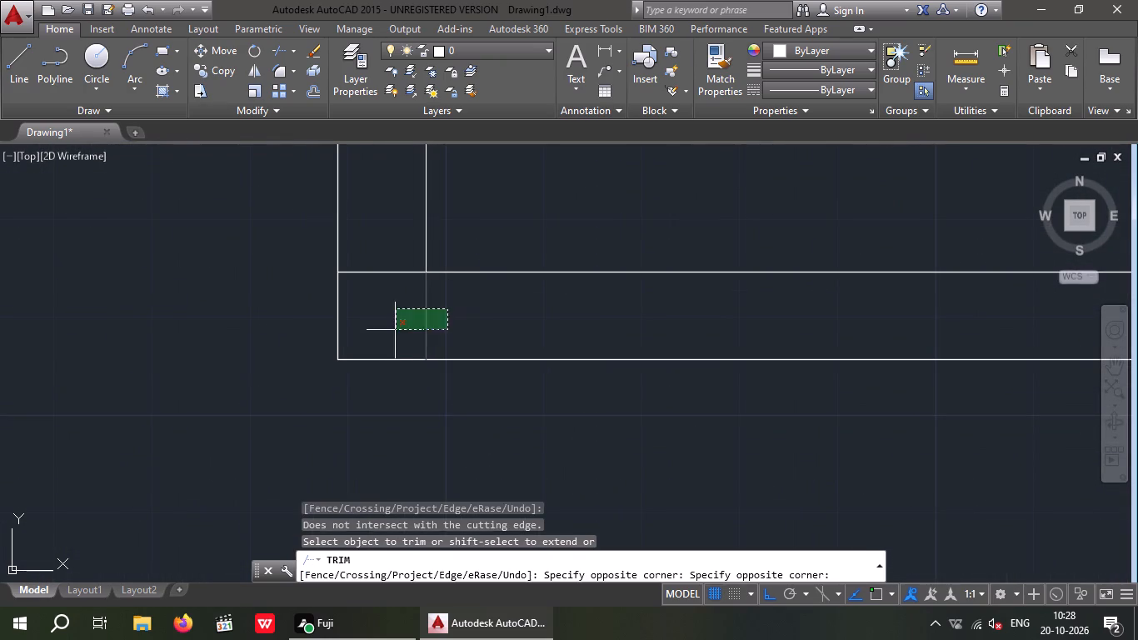
pyautogui.click(395, 330)
pyautogui.moveTo(392, 326); pyautogui.dragTo(384, 317)
pyautogui.click(357, 238)
pyautogui.scroll(-3, 375, 260)
pyautogui.moveTo(402, 346); pyautogui.dragTo(252, 429, button='middle')
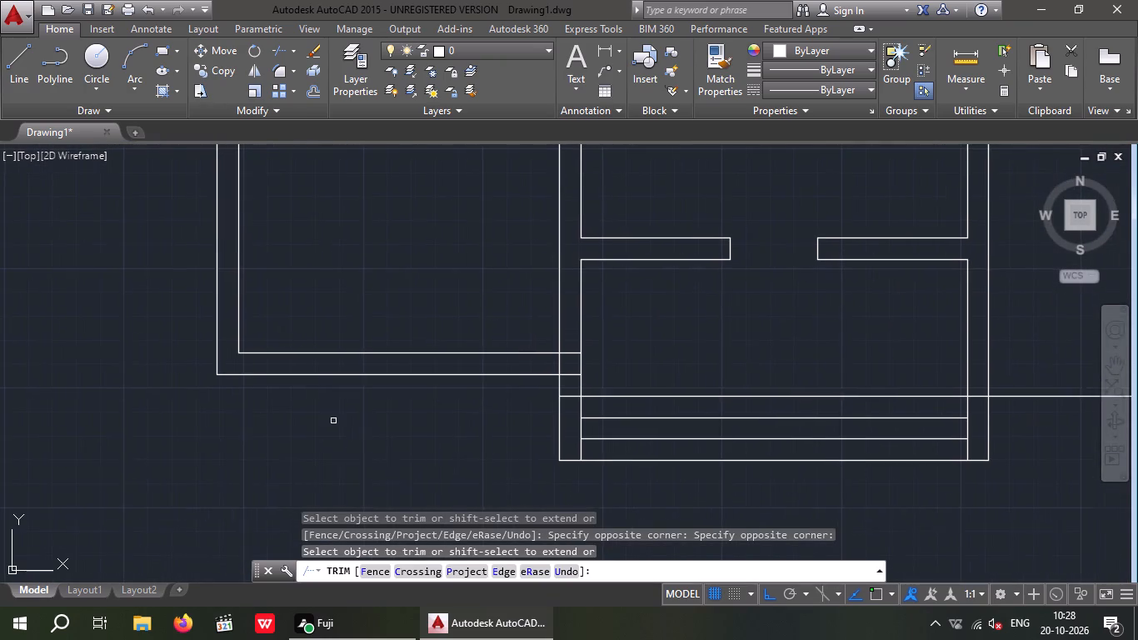
# Trim the overlapping lines where the lower-left room's bottom wall meets the vertical wall on its right.
pyautogui.scroll(2, 562, 362)
pyautogui.scroll(-1, 562, 362)
pyautogui.scroll(3, 562, 361)
pyautogui.moveTo(566, 361); pyautogui.dragTo(469, 397)
pyautogui.click(467, 394)
pyautogui.moveTo(600, 367); pyautogui.dragTo(589, 347)
pyautogui.click(574, 269)
pyautogui.scroll(-3, 575, 268)
pyautogui.moveTo(438, 399); pyautogui.dragTo(433, 412, button='middle')
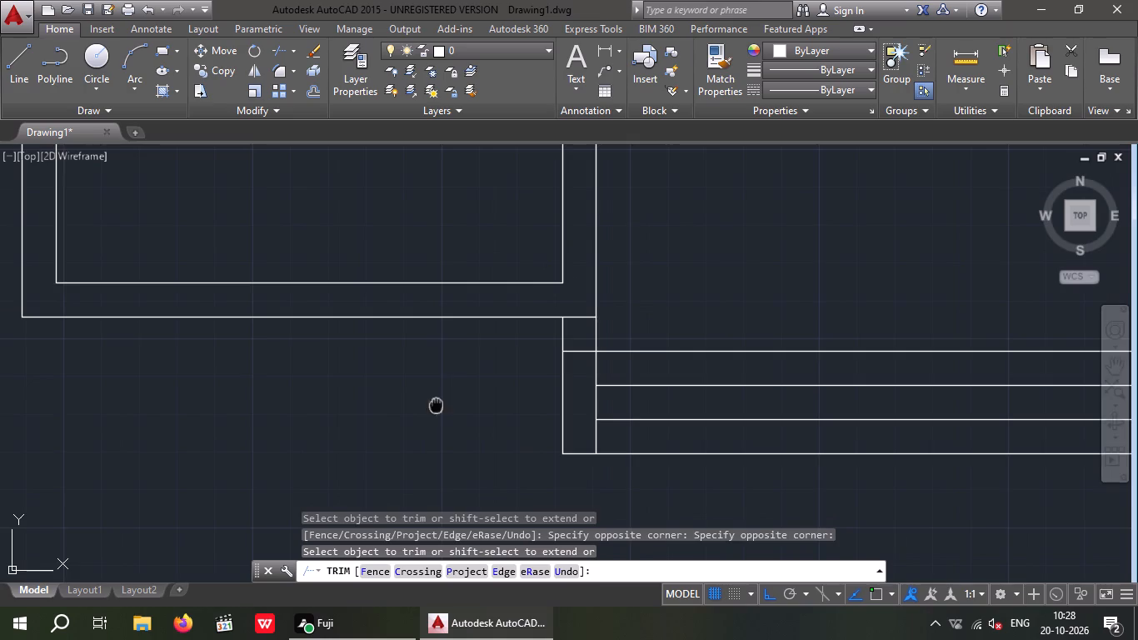
pyautogui.moveTo(433, 412); pyautogui.dragTo(408, 483, button='middle')
pyautogui.scroll(-1, 407, 482)
pyautogui.scroll(-2, 416, 364)
pyautogui.moveTo(402, 406); pyautogui.dragTo(399, 549, button='middle')
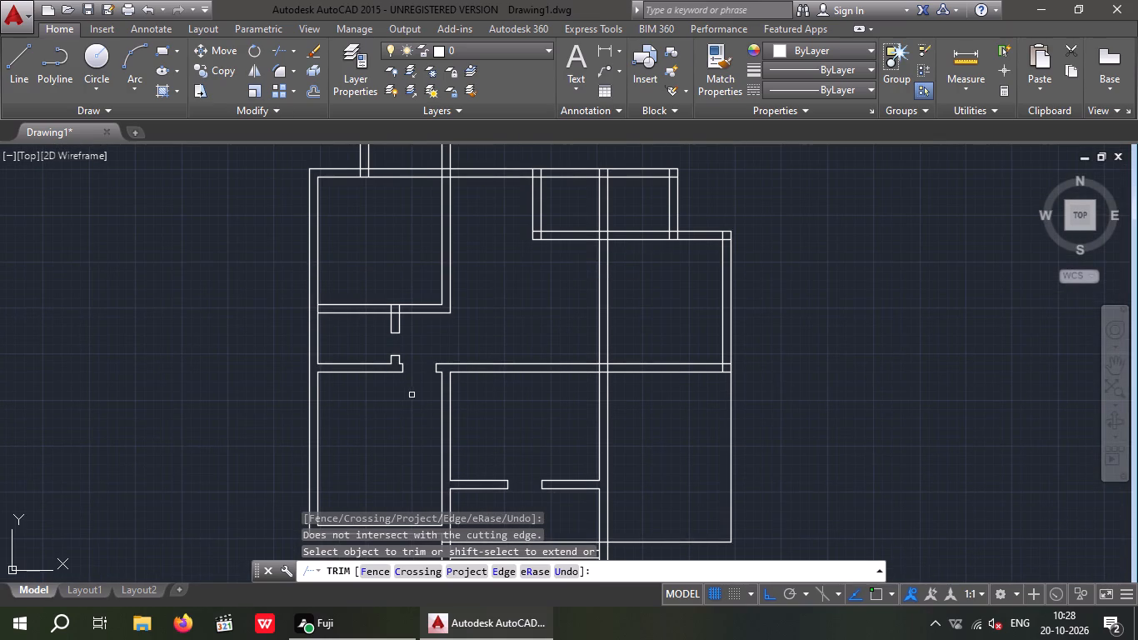
pyautogui.press('Escape')
pyautogui.press('Escape')
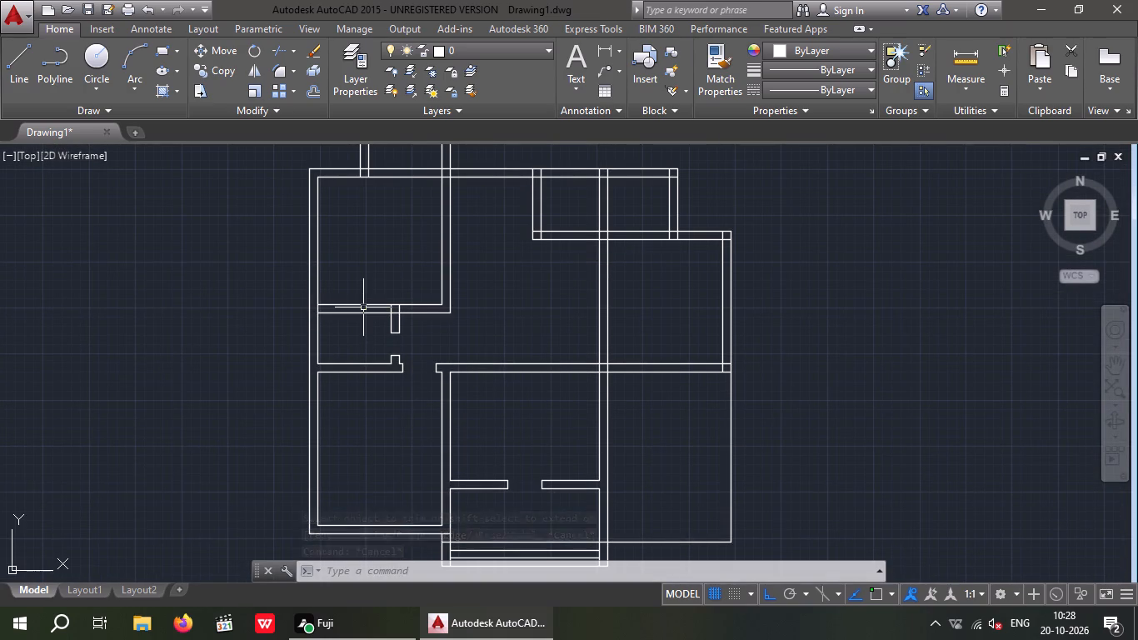
# Trim the left outer wall's inner line across the end of the upper-left room's bottom wall.
pyautogui.scroll(1, 316, 309)
pyautogui.scroll(-1, 316, 309)
pyautogui.scroll(1, 316, 309)
pyautogui.scroll(2, 389, 274)
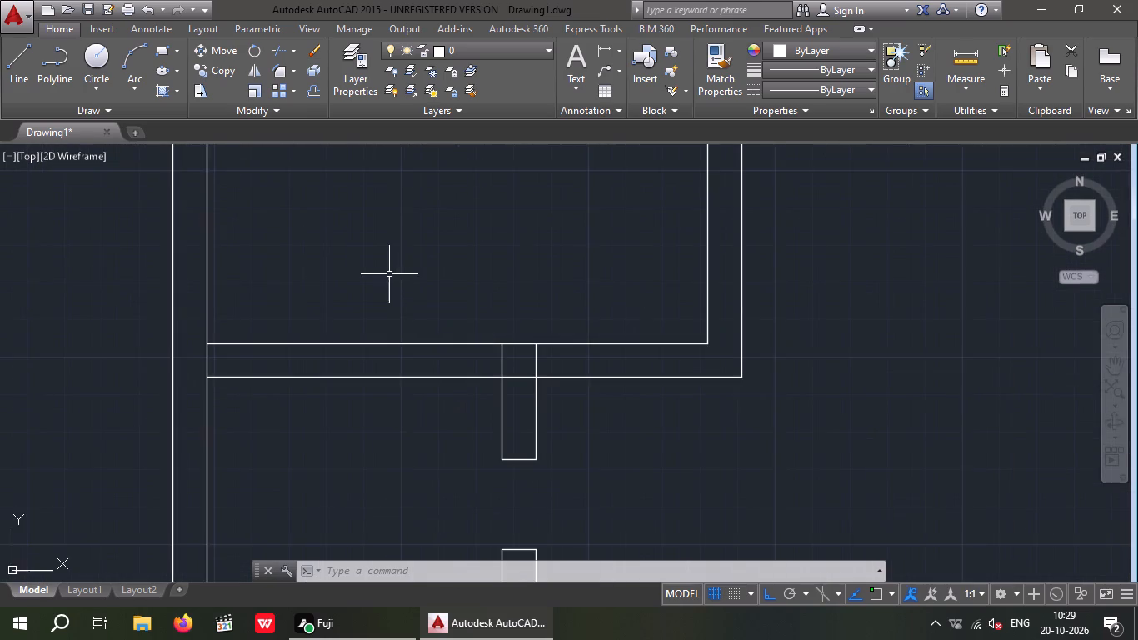
pyautogui.moveTo(389, 274); pyautogui.dragTo(397, 330, button='middle')
pyautogui.press('Escape')
pyautogui.press('Escape')
pyautogui.press('t')
pyautogui.press('r')
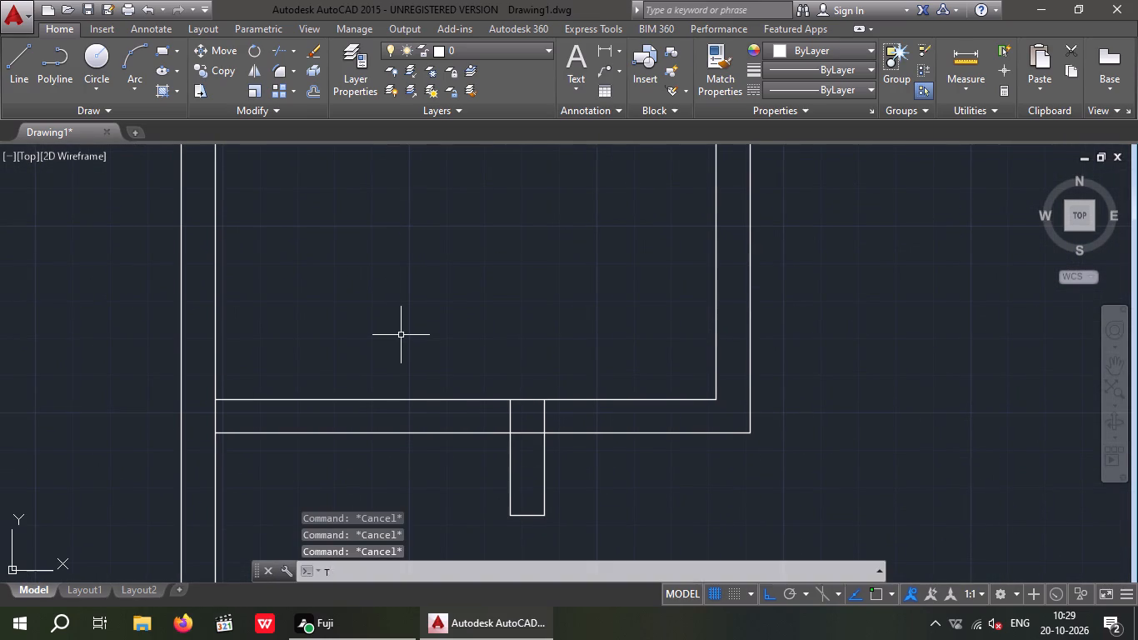
pyautogui.press('space')
pyautogui.press('space')
pyautogui.click(215, 418)
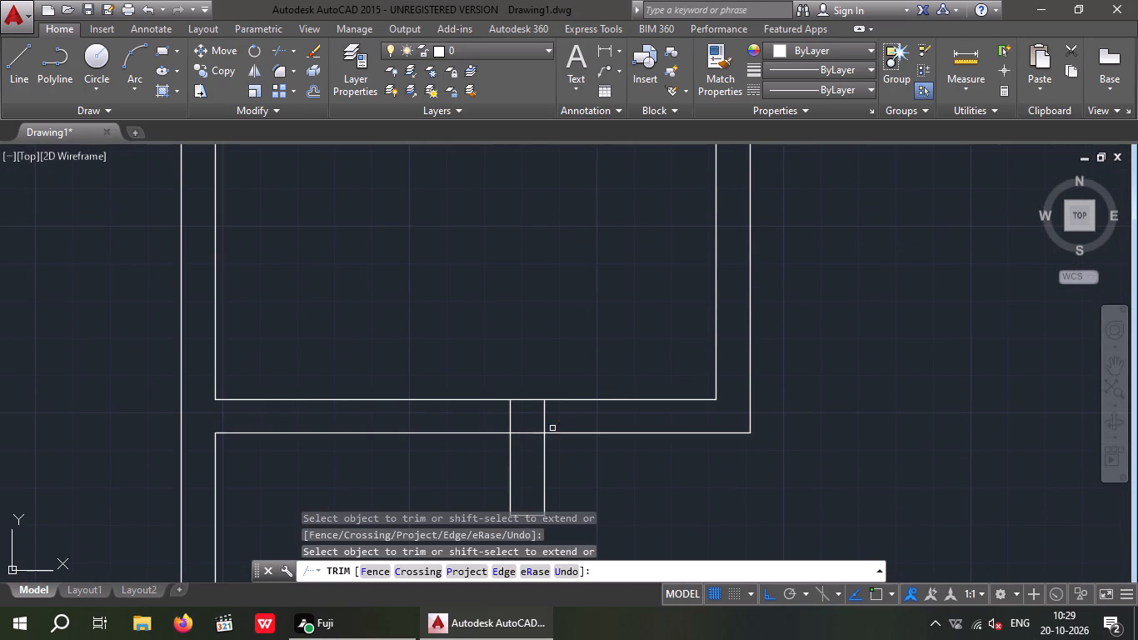
# Trim the short partition's lines inside the upper-left room's bottom wall and that wall's lower line across the partition.
pyautogui.moveTo(559, 415); pyautogui.dragTo(510, 412)
pyautogui.click(485, 412)
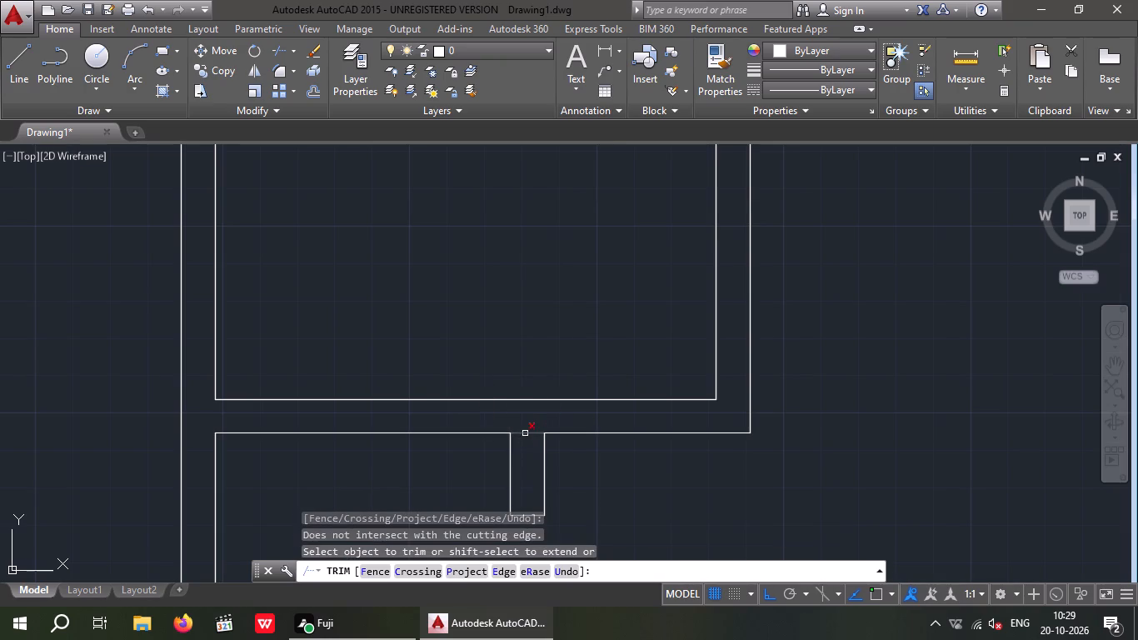
pyautogui.click(526, 432)
pyautogui.scroll(-2, 529, 408)
pyautogui.moveTo(586, 453); pyautogui.dragTo(432, 453, button='middle')
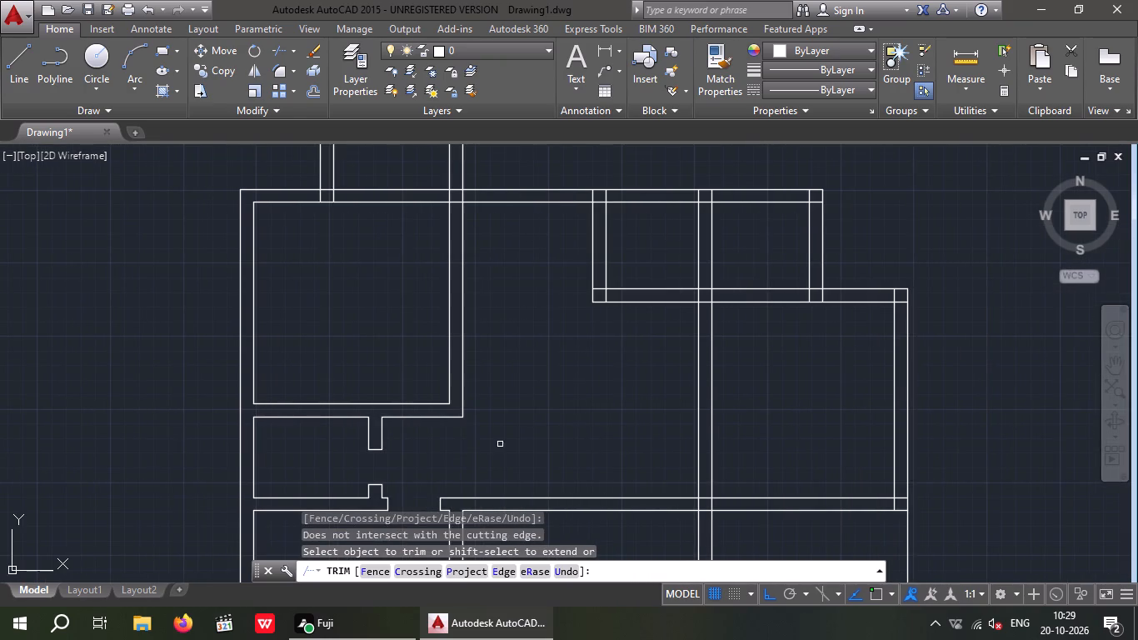
pyautogui.moveTo(496, 445); pyautogui.dragTo(413, 481, button='middle')
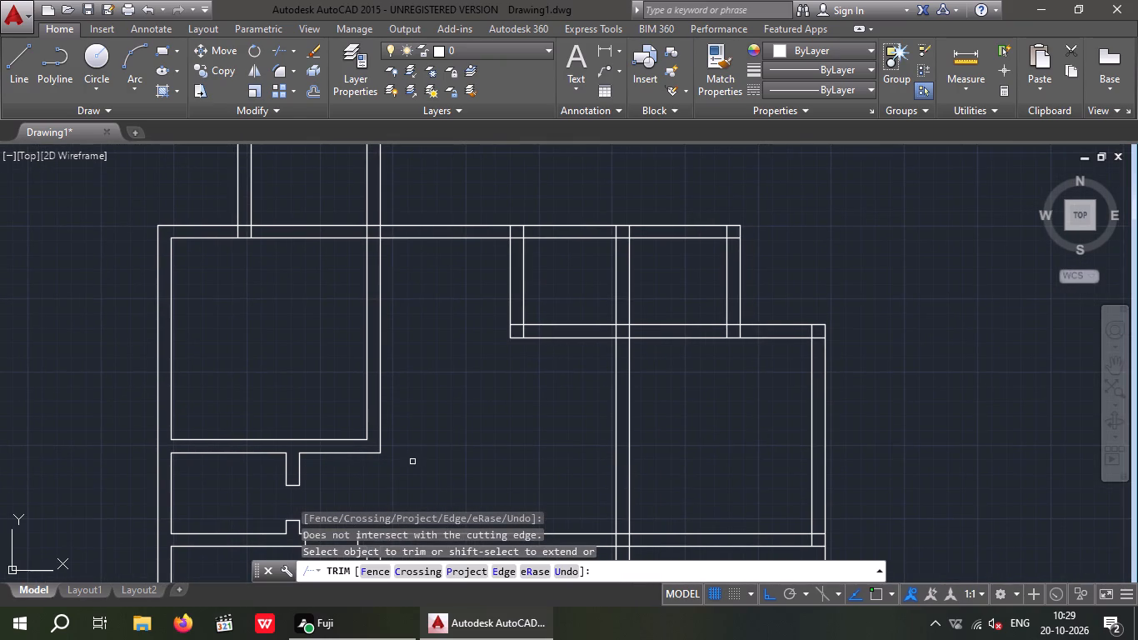
pyautogui.press('Escape')
pyautogui.press('Escape')
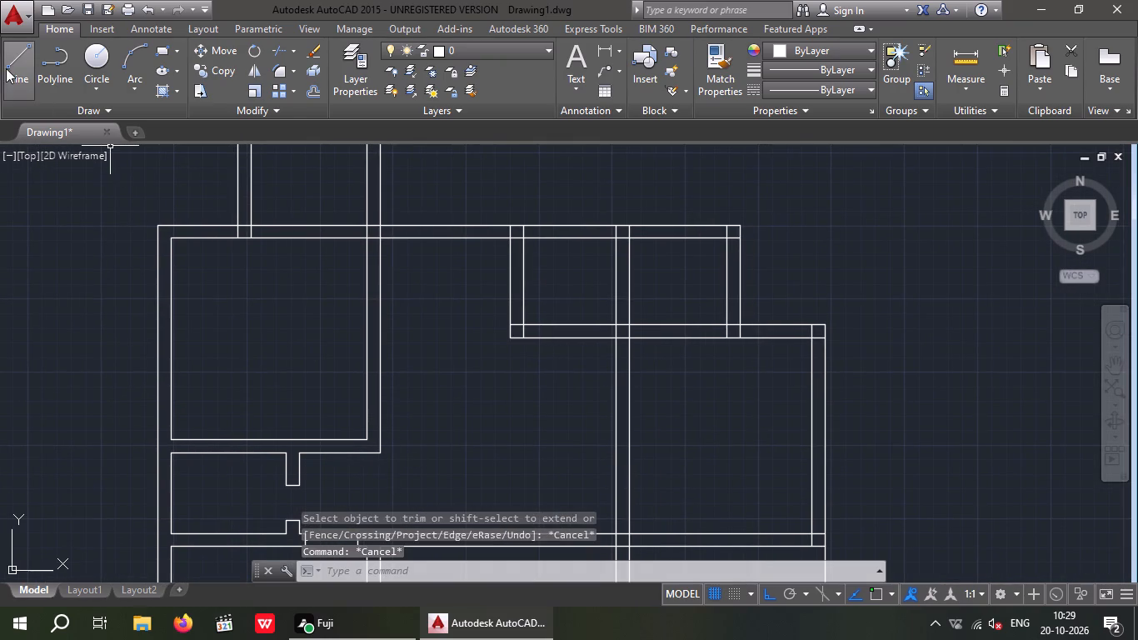
# Draw a short line across the upper-left room's right wall, starting at the room's lower-right inner corner.
pyautogui.click(9, 64)
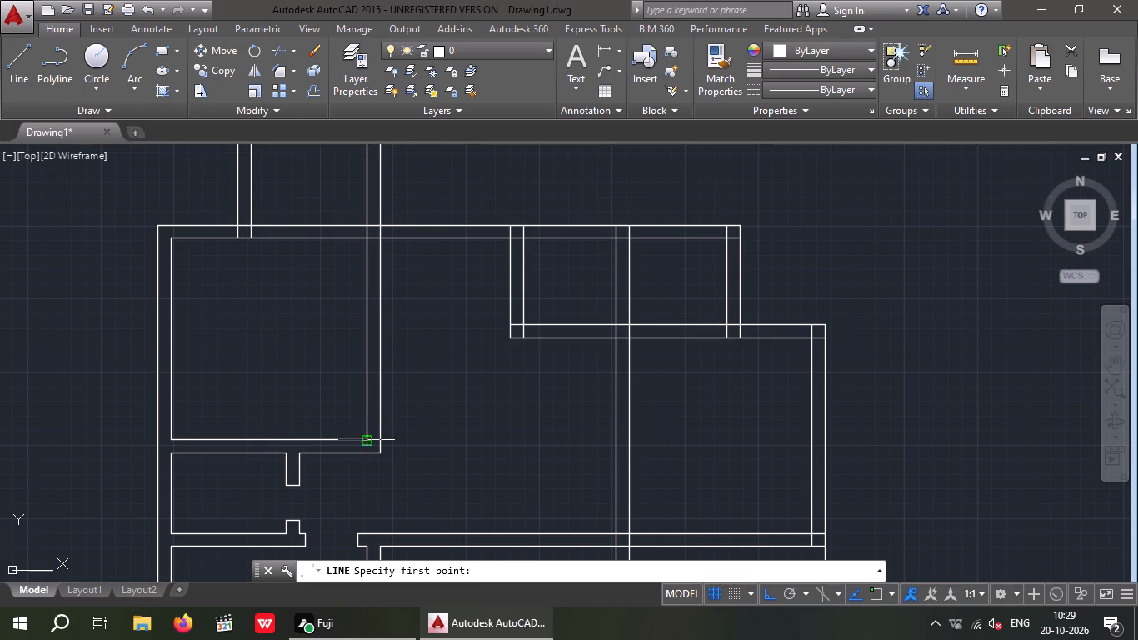
pyautogui.moveTo(368, 442); pyautogui.dragTo(405, 444)
pyautogui.click(382, 437)
pyautogui.press('Escape')
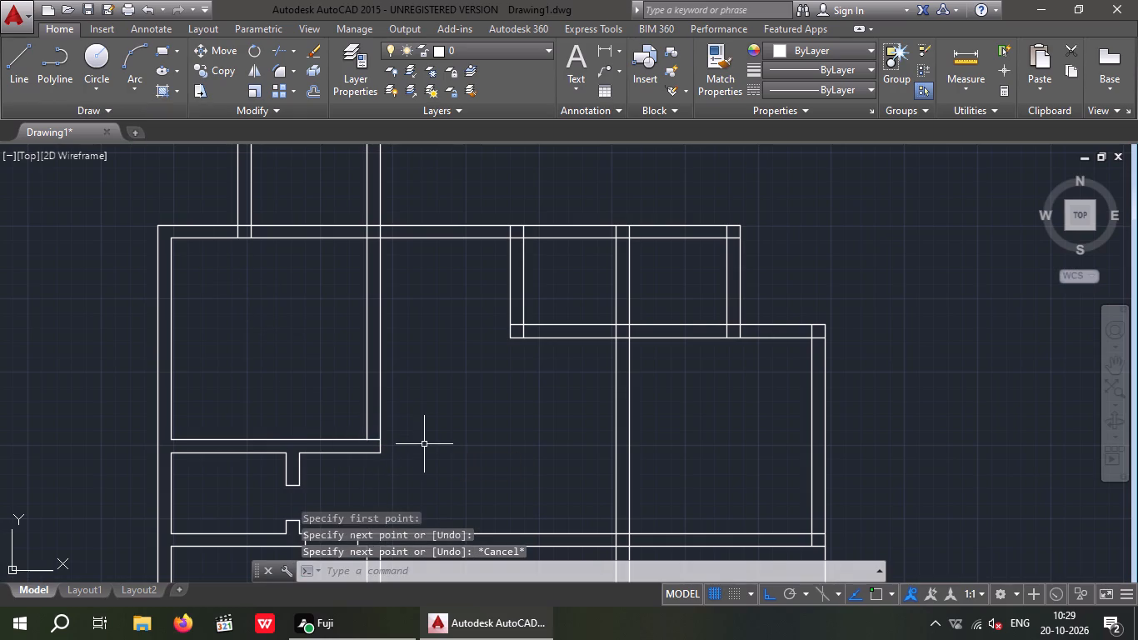
# Offset the short line across the right wall 1' upward.
pyautogui.press('o')
pyautogui.press('Return')
pyautogui.press('1')
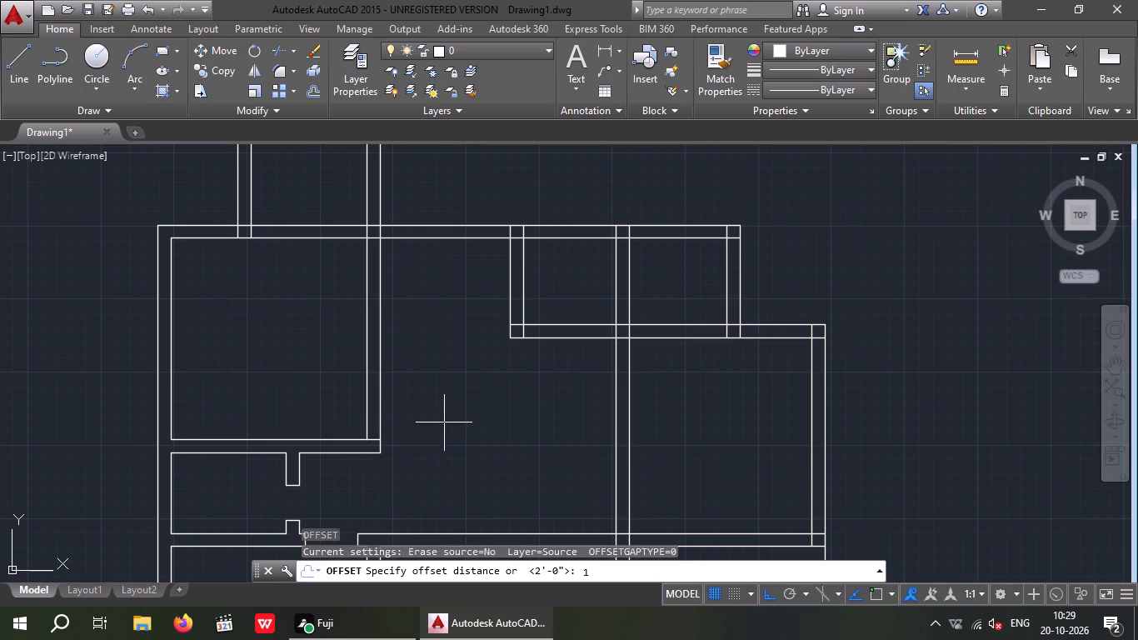
pyautogui.press("'")
pyautogui.press('Return')
pyautogui.scroll(3, 377, 427)
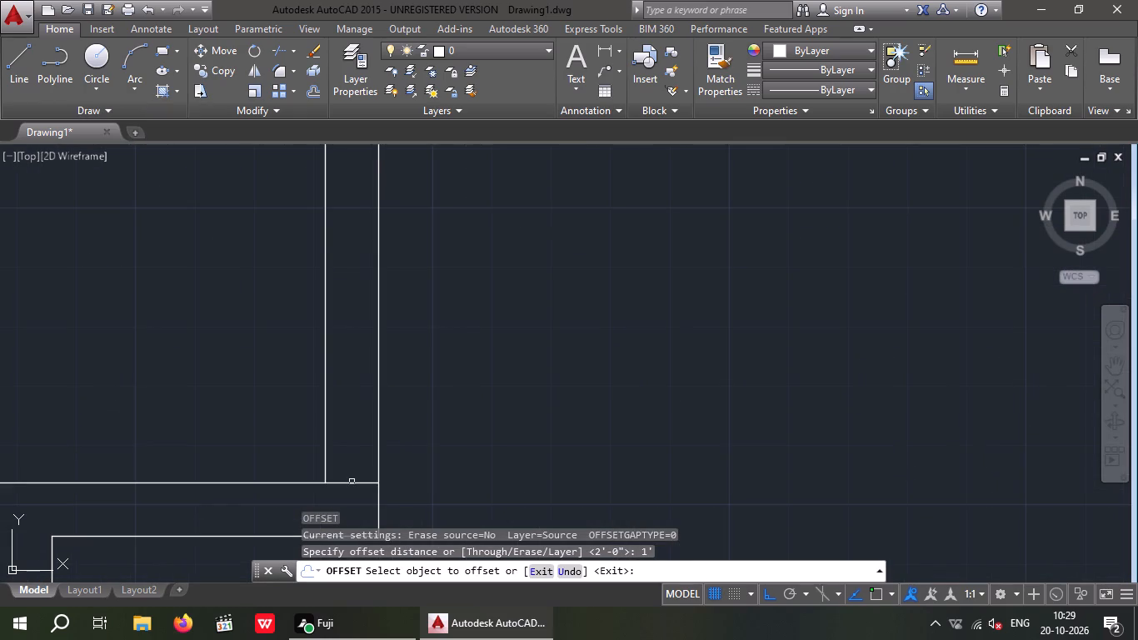
pyautogui.moveTo(351, 485); pyautogui.dragTo(352, 460)
pyautogui.click(357, 394)
pyautogui.scroll(-1, 443, 387)
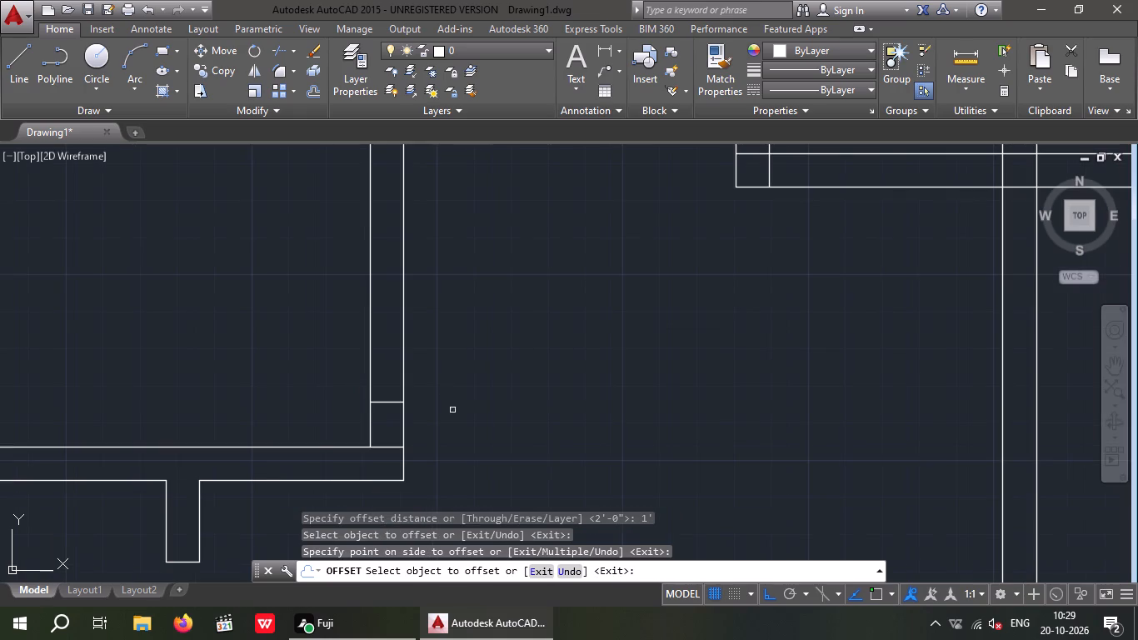
pyautogui.press('Escape')
pyautogui.press('Escape')
# Offset the new 1' line a further 3' upward within the right wall.
pyautogui.press('o')
pyautogui.press('Return')
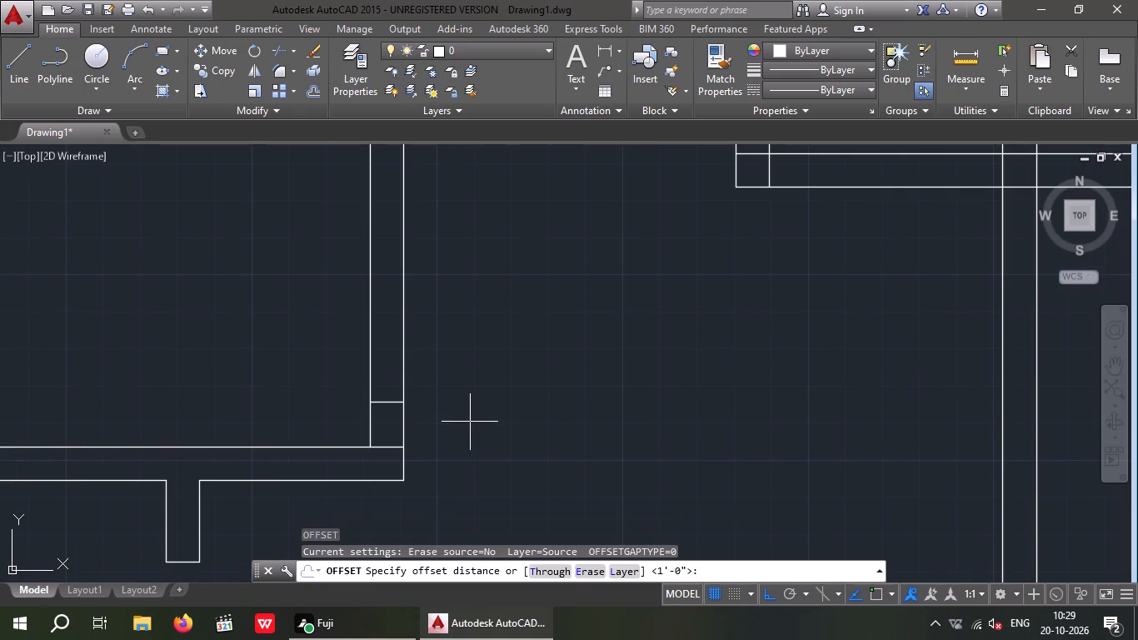
pyautogui.press('3')
pyautogui.press("'")
pyautogui.press('Return')
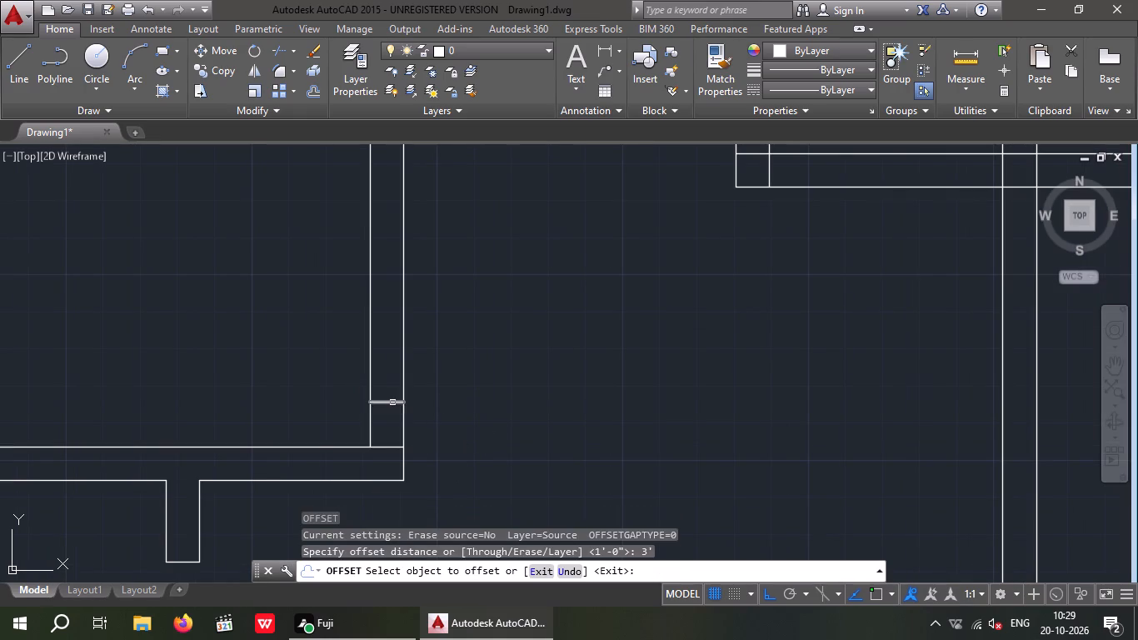
pyautogui.moveTo(392, 402); pyautogui.dragTo(392, 382)
pyautogui.click(392, 311)
pyautogui.press('Escape')
pyautogui.press('Escape')
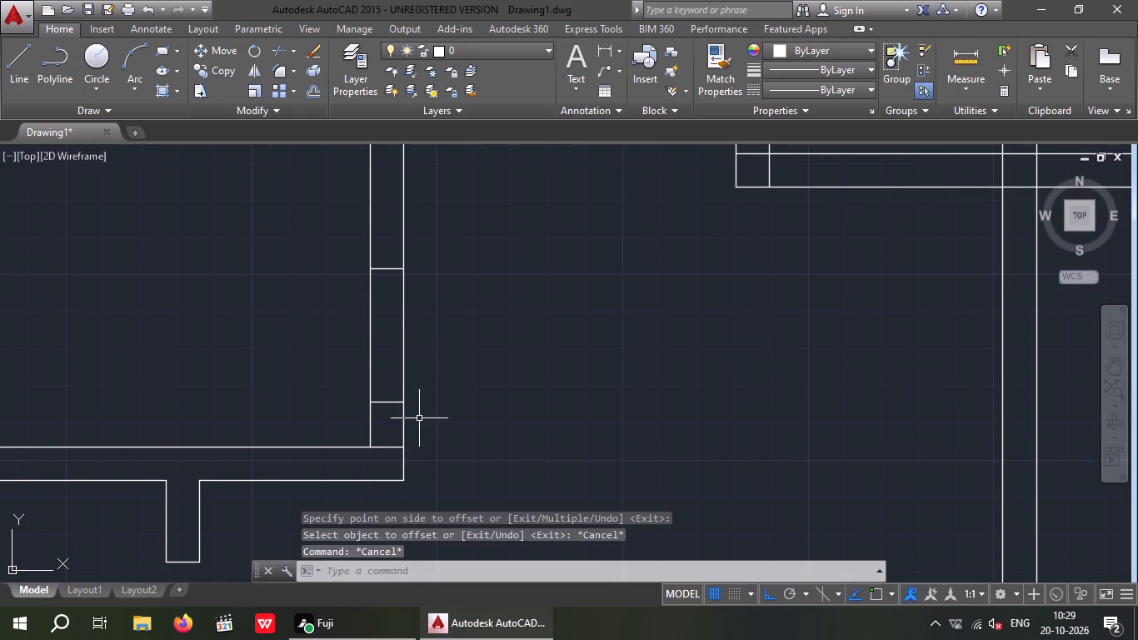
# Erase the original short line at the foot of the upper-left room's right wall.
pyautogui.click(389, 447)
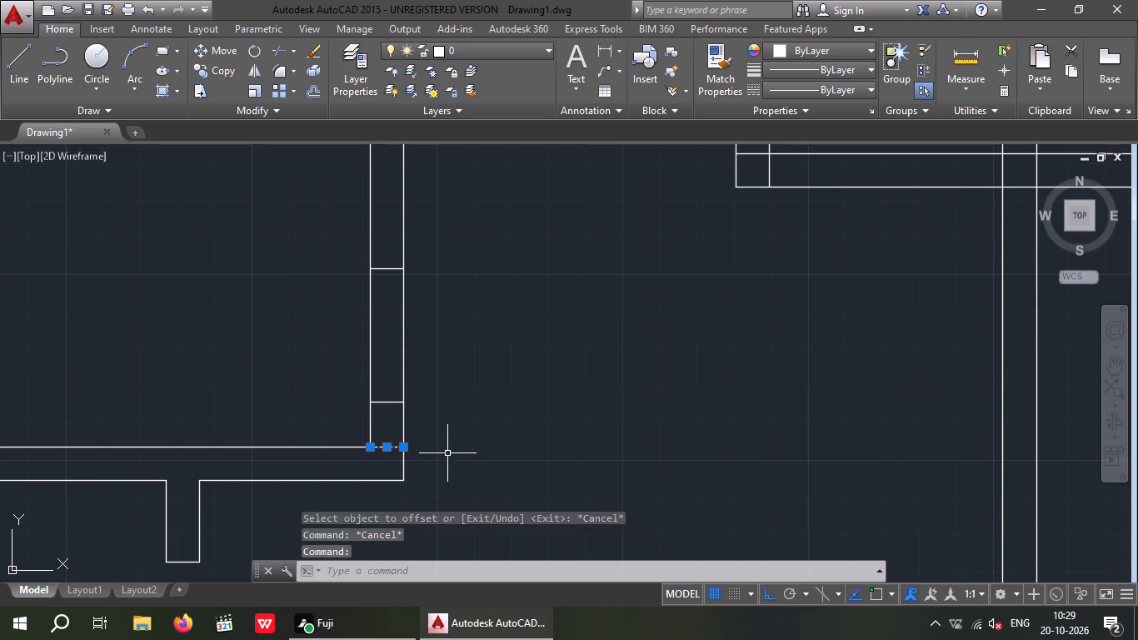
pyautogui.press('Delete')
pyautogui.press('Escape')
pyautogui.press('Escape')
# Trim both lines of the upper-left room's right wall between the two offset lines to cut the 3' door opening.
pyautogui.press('t')
pyautogui.press('r')
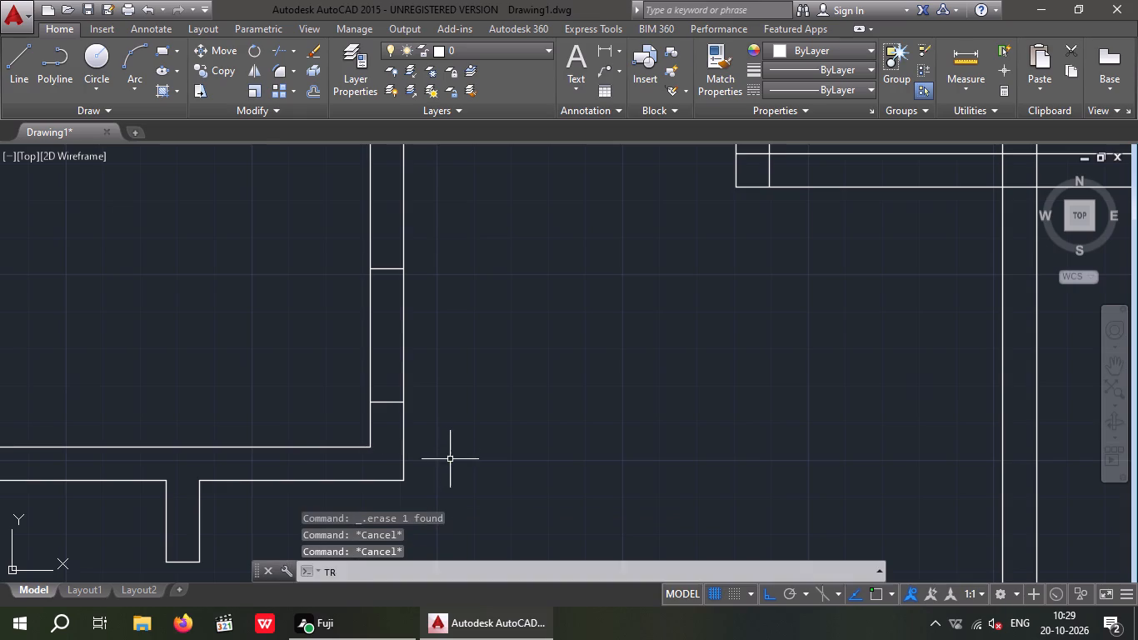
pyautogui.press('space')
pyautogui.press('space')
pyautogui.moveTo(521, 302); pyautogui.dragTo(353, 342)
pyautogui.moveTo(233, 354); pyautogui.dragTo(241, 357)
pyautogui.scroll(-2, 347, 338)
pyautogui.scroll(1, 347, 338)
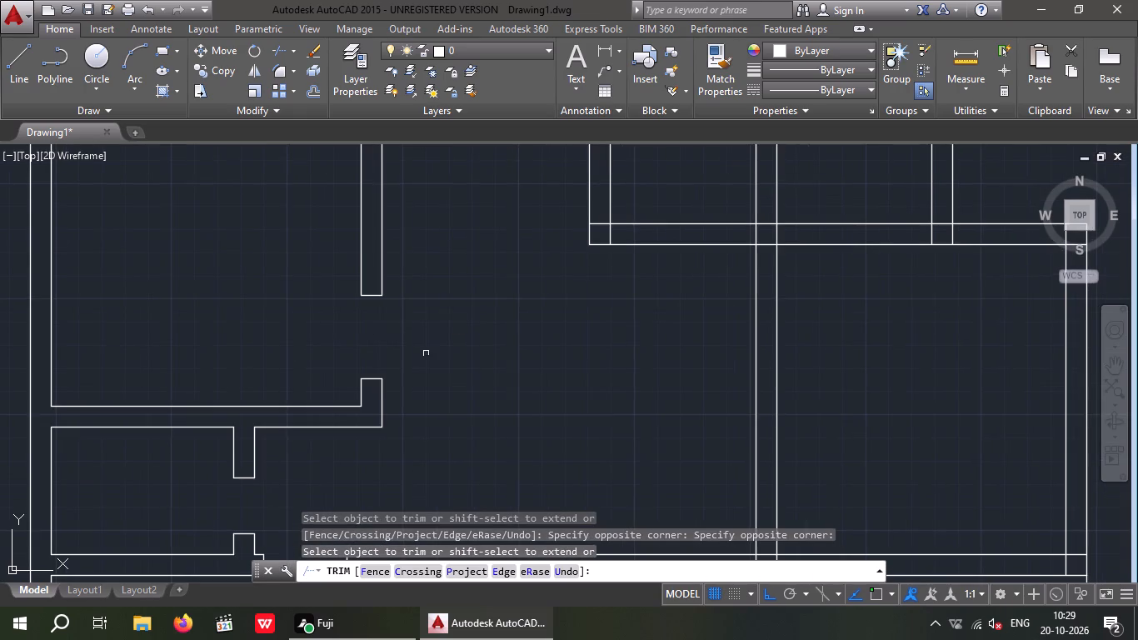
pyautogui.scroll(-2, 466, 362)
pyautogui.moveTo(472, 378); pyautogui.dragTo(427, 463, button='middle')
pyautogui.press('Escape')
pyautogui.press('Escape')
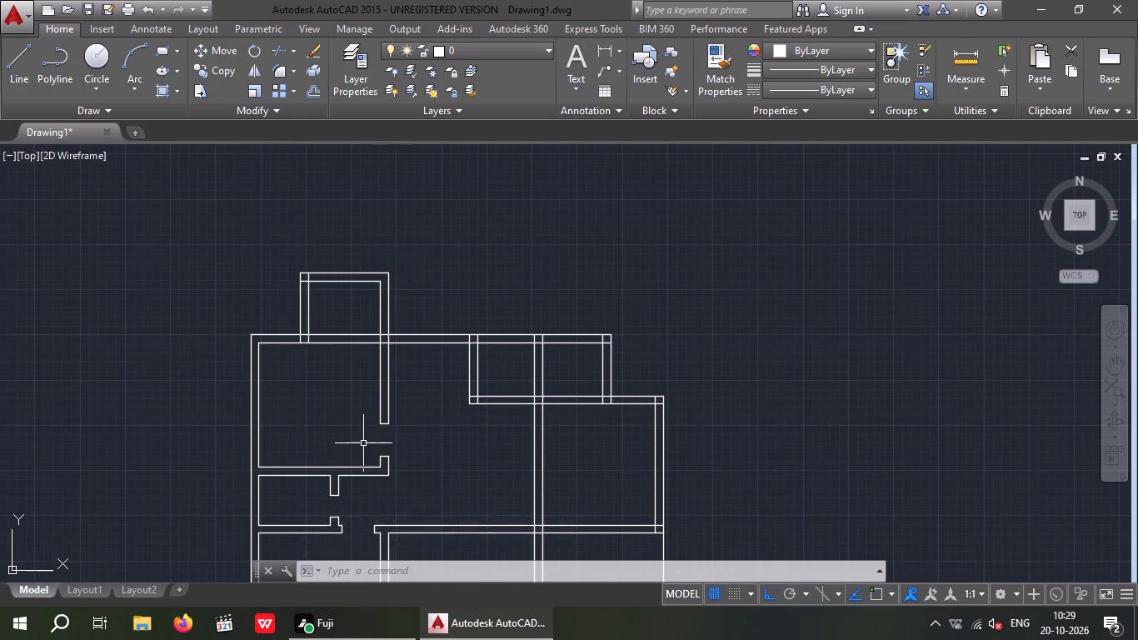
# Offset the inner line of the upper-left room's right wall 3'2" to the left.
pyautogui.press('Escape')
pyautogui.scroll(4, 398, 337)
pyautogui.scroll(-2, 467, 318)
pyautogui.press('o')
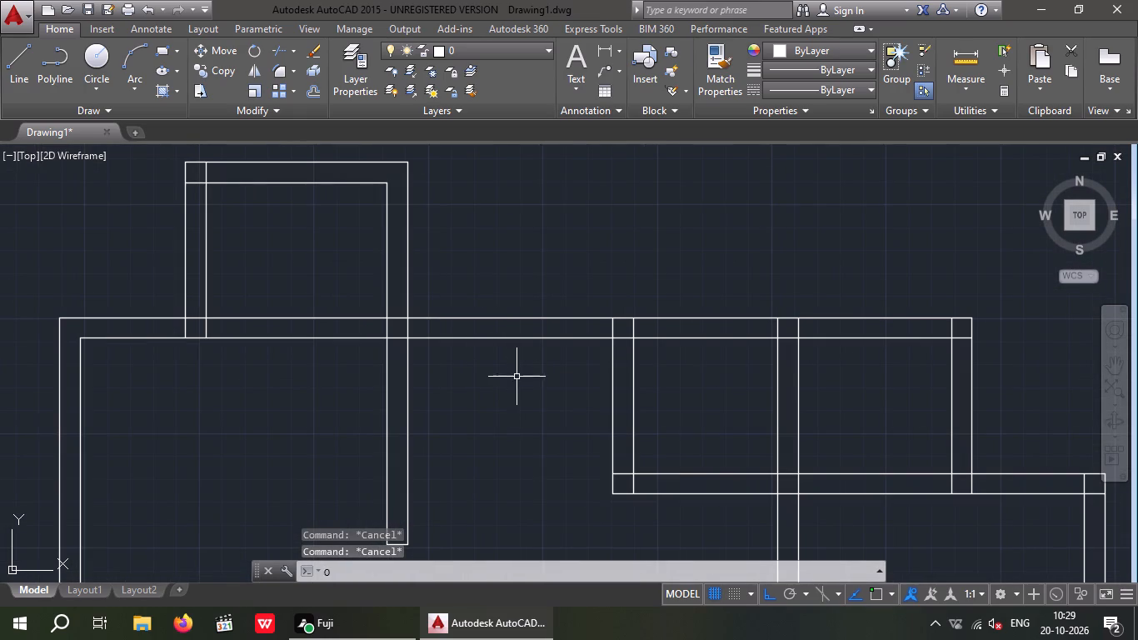
pyautogui.press('Return')
pyautogui.press('3')
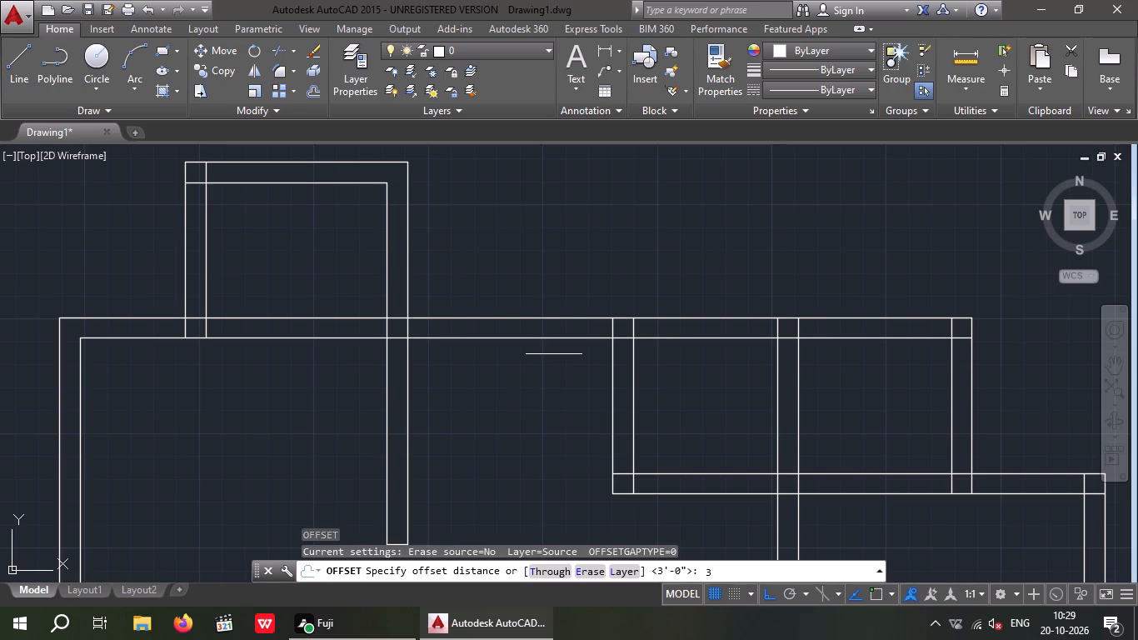
pyautogui.press("'")
pyautogui.press('2')
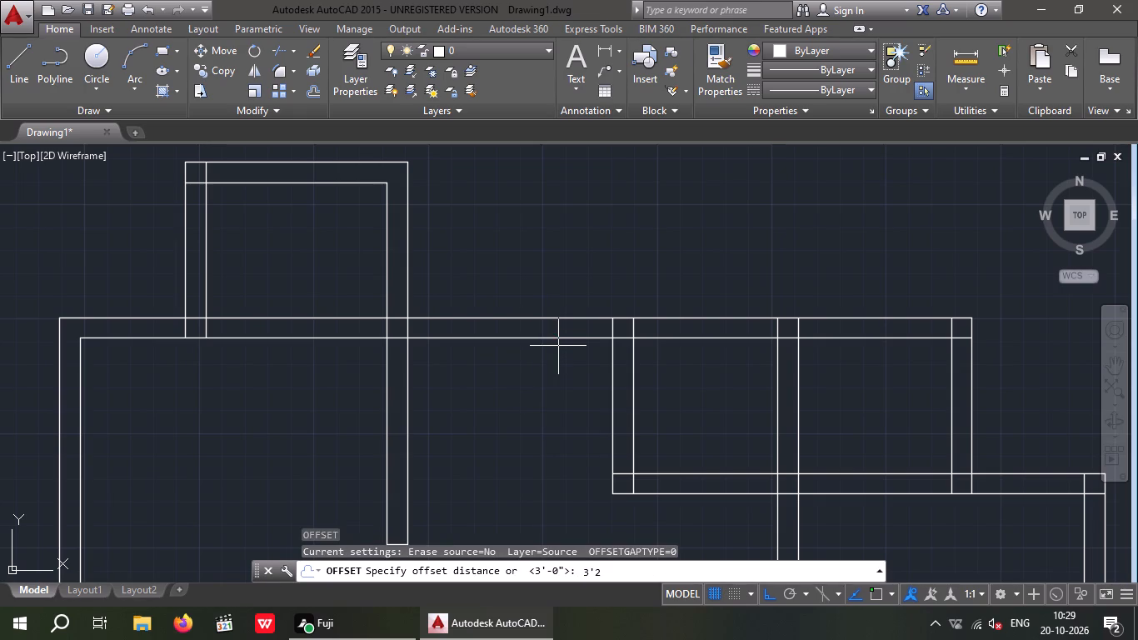
pyautogui.hotkey('shift', '"')
pyautogui.press('Return')
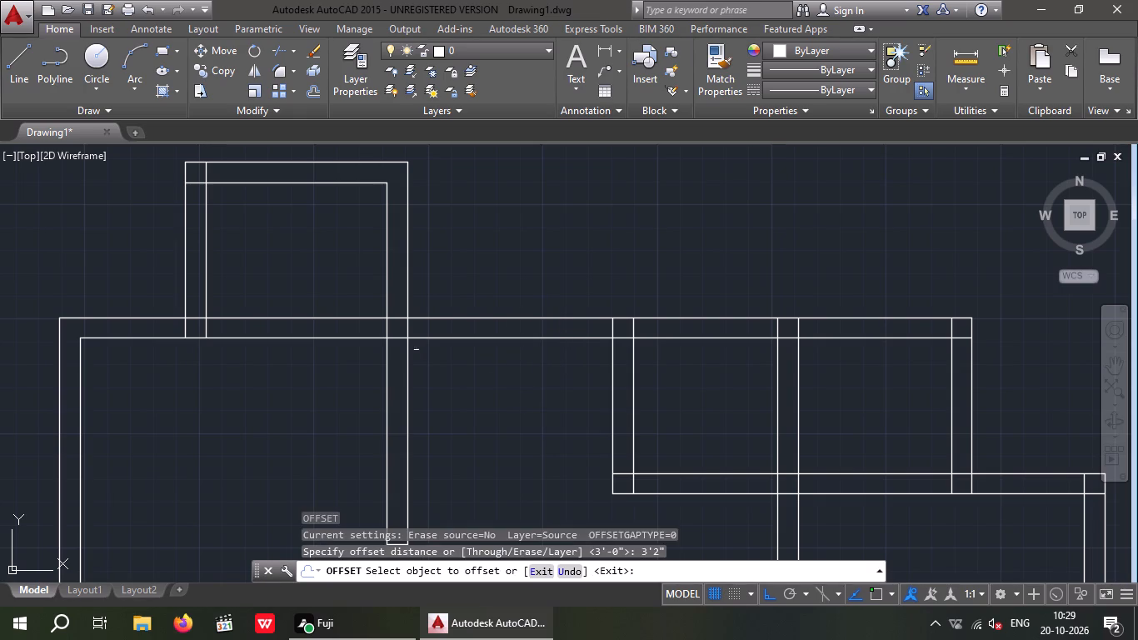
pyautogui.moveTo(388, 354); pyautogui.dragTo(369, 360)
pyautogui.click(352, 363)
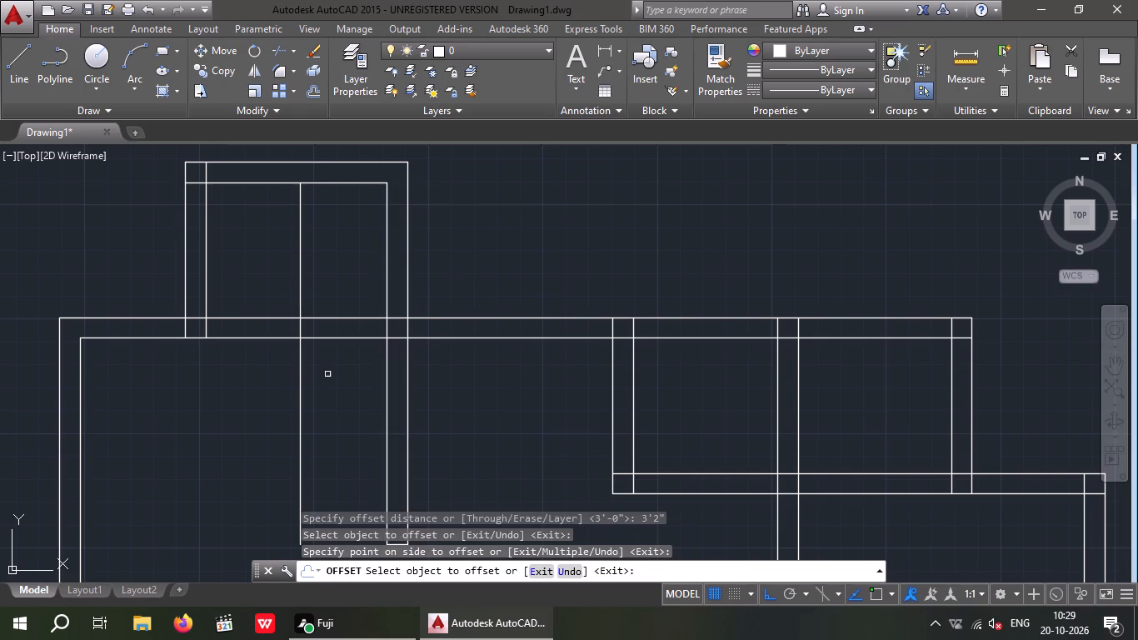
pyautogui.press('Escape')
pyautogui.press('Escape')
# Trim the 3'2" offset line above and below the upper-left room's top wall, keeping only the wall's thickness.
pyautogui.press('t')
pyautogui.press('r')
pyautogui.press('space')
pyautogui.press('space')
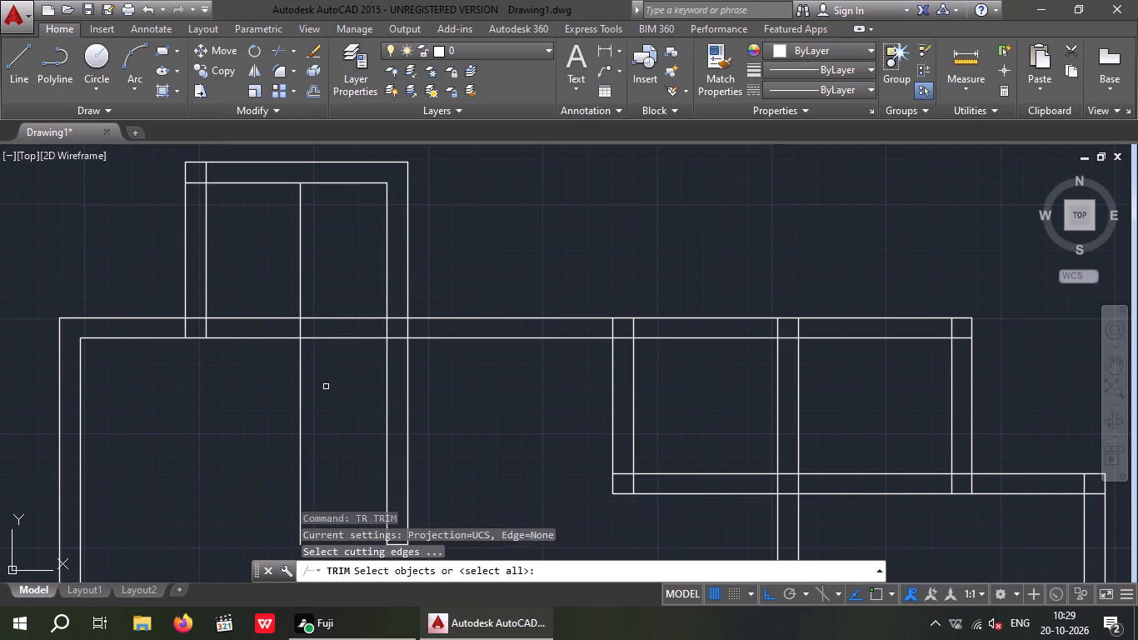
pyautogui.moveTo(324, 377); pyautogui.dragTo(284, 397)
pyautogui.click(280, 400)
pyautogui.moveTo(323, 252); pyautogui.dragTo(286, 266)
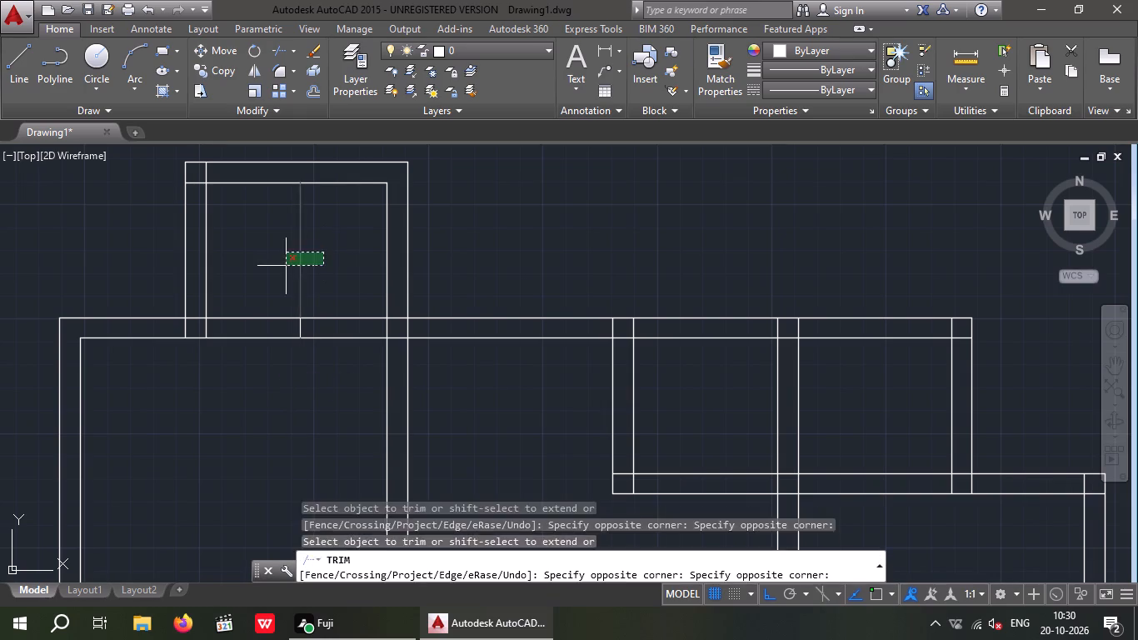
pyautogui.click(286, 266)
# Trim both lines of the top wall between the offset line and the right wall to cut the 3'2" opening.
pyautogui.moveTo(347, 373); pyautogui.dragTo(342, 344)
pyautogui.click(329, 280)
pyautogui.scroll(-1, 329, 292)
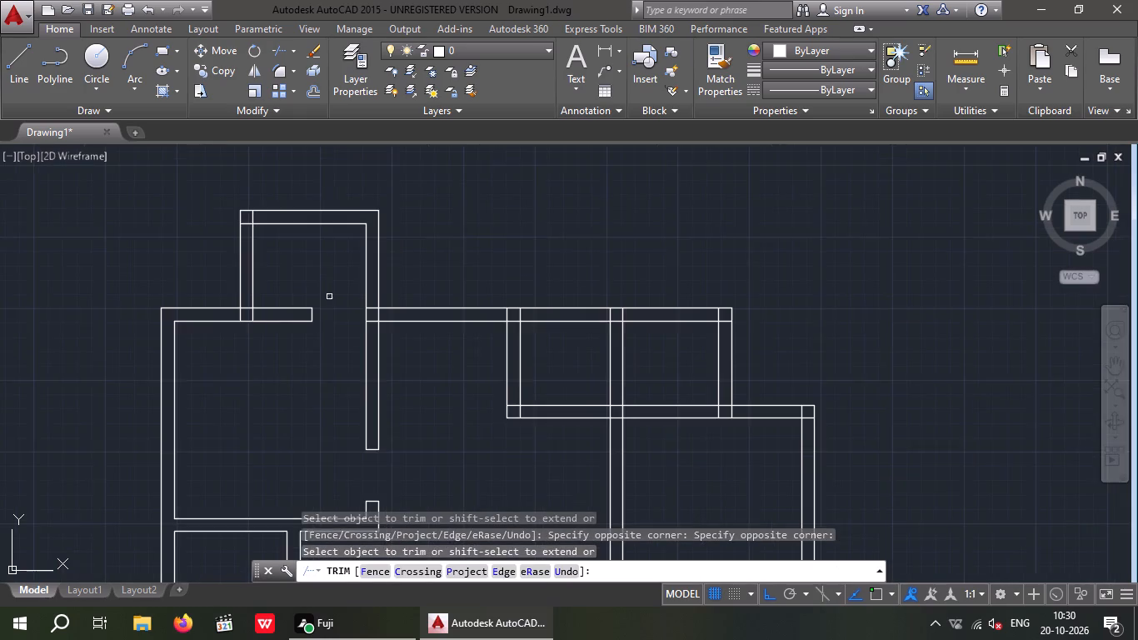
pyautogui.moveTo(331, 307); pyautogui.dragTo(342, 425, button='middle')
pyautogui.moveTo(287, 369); pyautogui.dragTo(347, 398, button='middle')
pyautogui.scroll(-1, 342, 404)
pyautogui.scroll(1, 343, 404)
pyautogui.moveTo(352, 412); pyautogui.dragTo(370, 370, button='middle')
pyautogui.press('Escape')
pyautogui.press('Escape')
pyautogui.press('Escape')
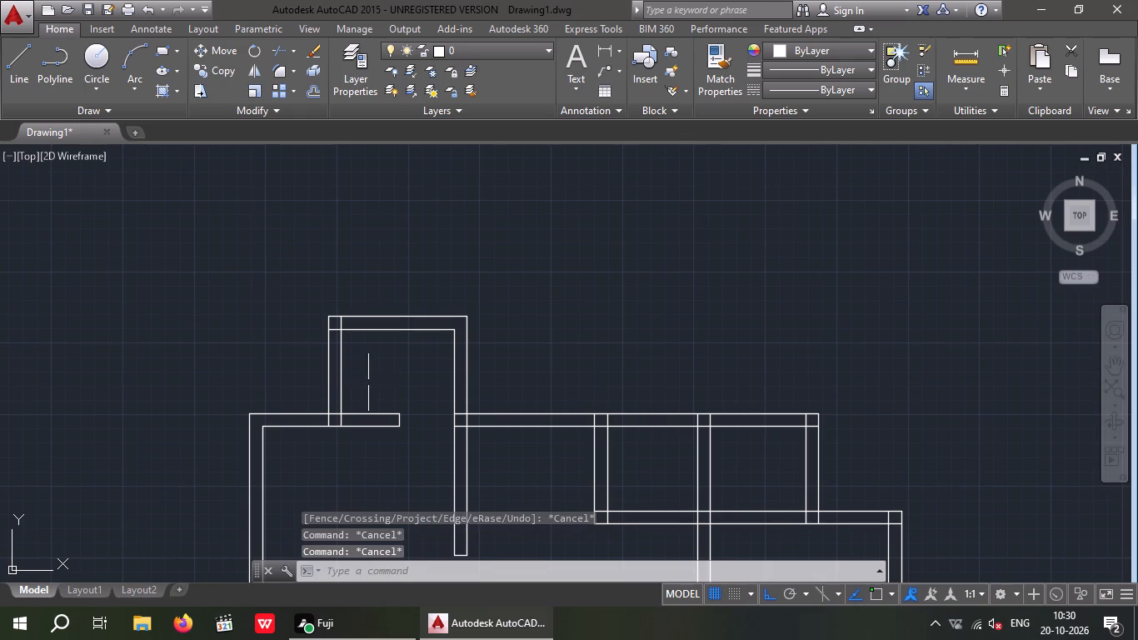
# Offset the outer line of the upper-left room's top wall 6" upward.
pyautogui.press('o')
pyautogui.press('Return')
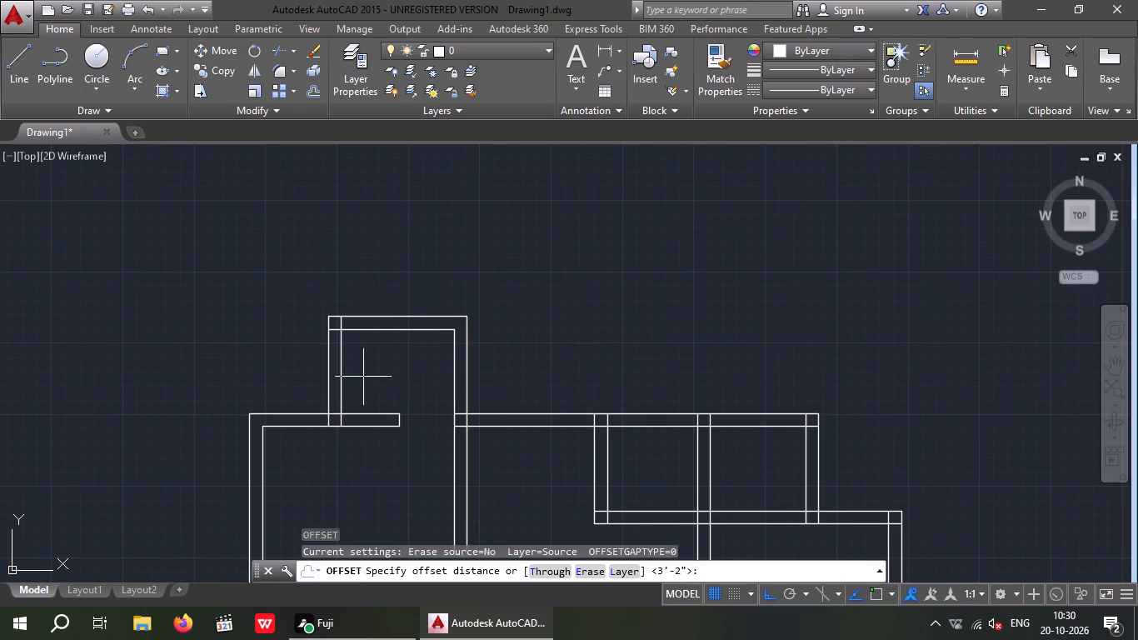
pyautogui.press('6')
pyautogui.hotkey('shift', '"')
pyautogui.press('Return')
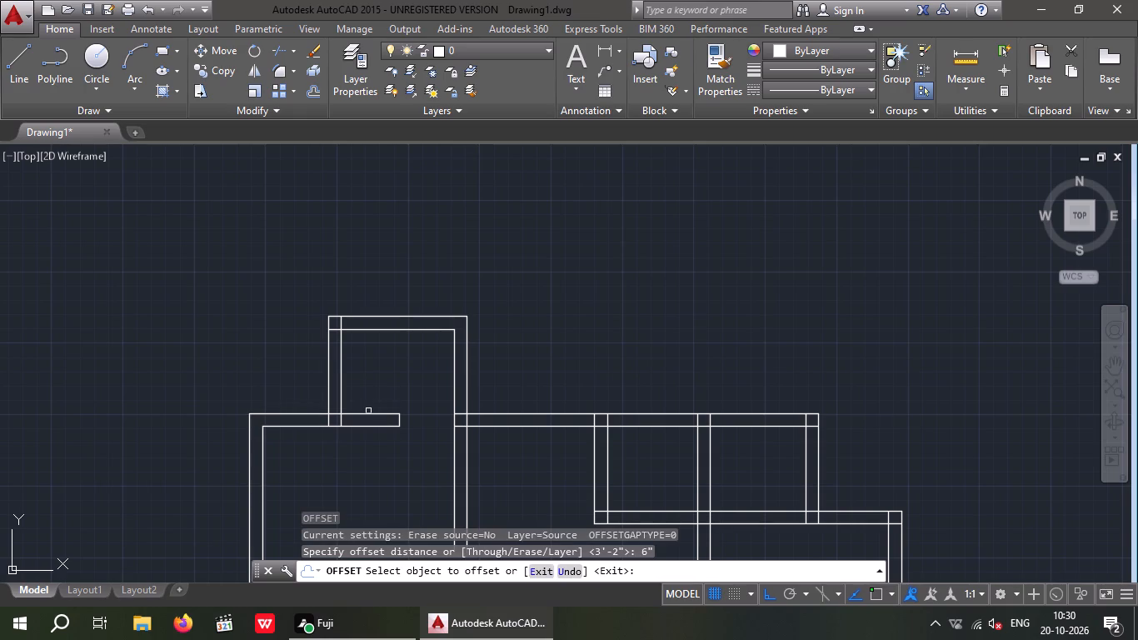
pyautogui.click(367, 414)
pyautogui.click(362, 392)
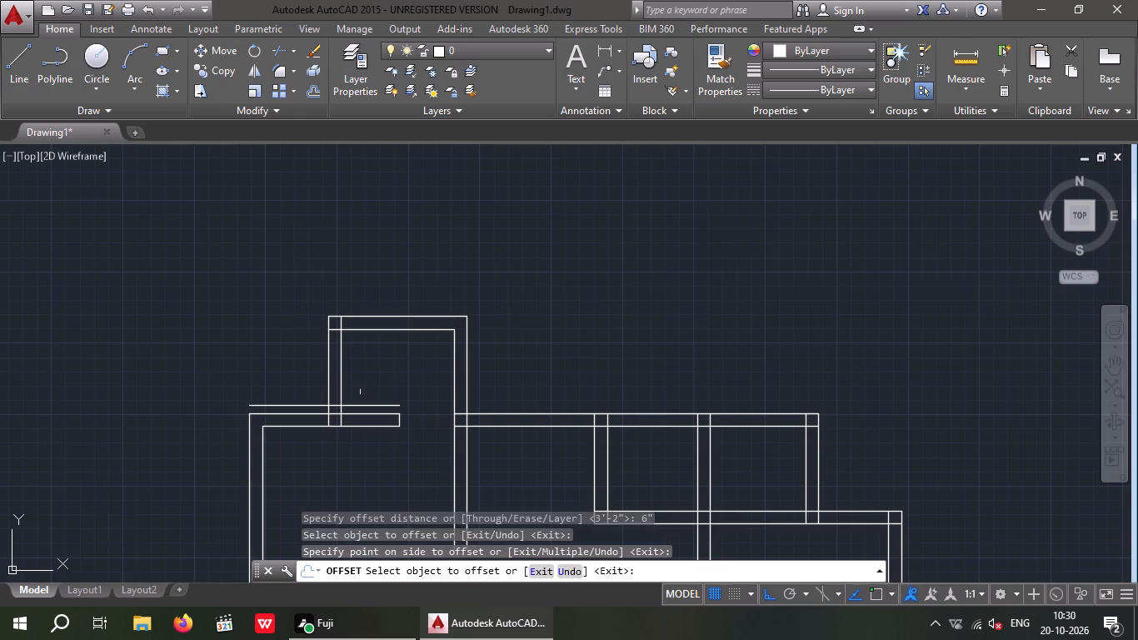
pyautogui.press('Escape')
pyautogui.press('Escape')
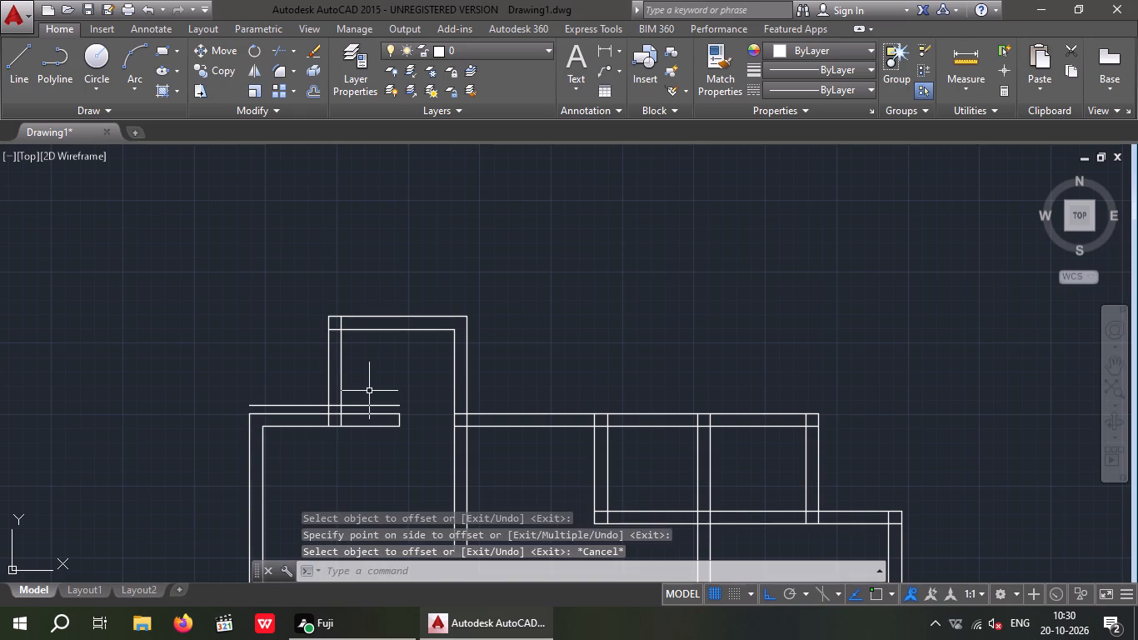
# Trim the 6" offset line on both sides of the small top room's left wall, keeping only the wall's thickness.
pyautogui.press('t')
pyautogui.press('r')
pyautogui.press('space')
pyautogui.press('space')
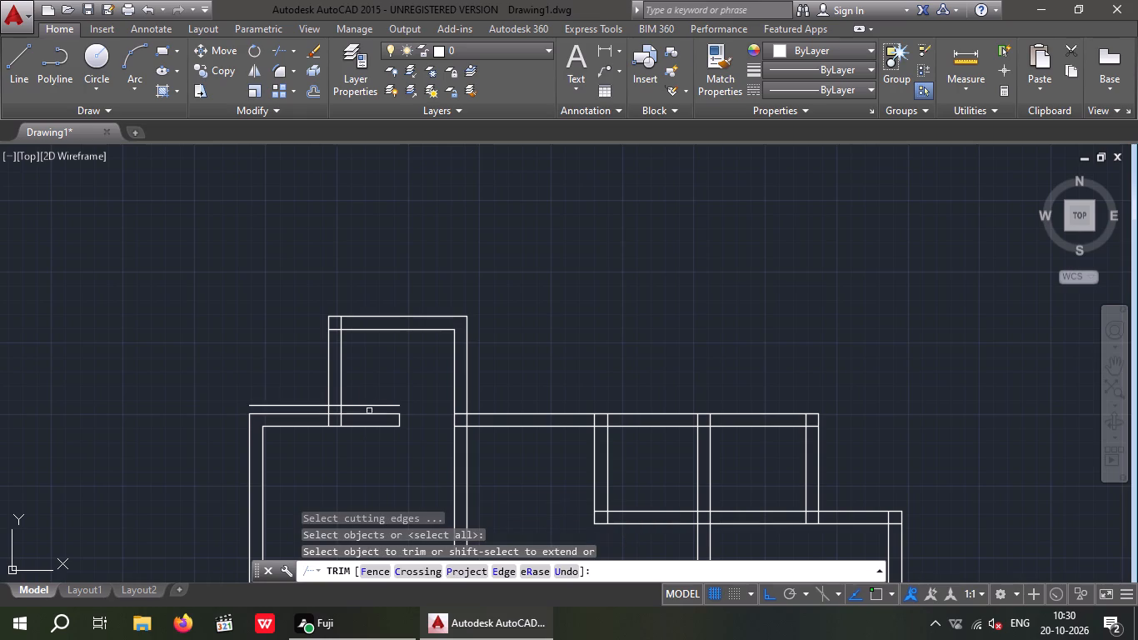
pyautogui.click(369, 406)
pyautogui.click(297, 407)
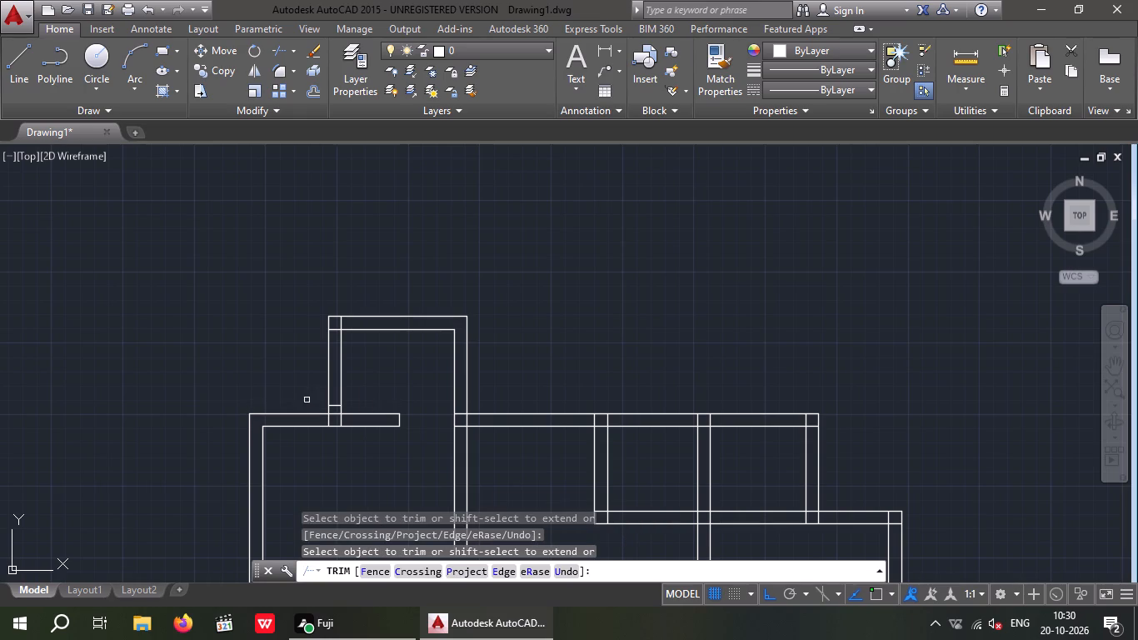
pyautogui.press('Escape')
pyautogui.press('Escape')
# Offset the short jamb line in the small top room's left wall 3' upward.
pyautogui.press('o')
pyautogui.press('Return')
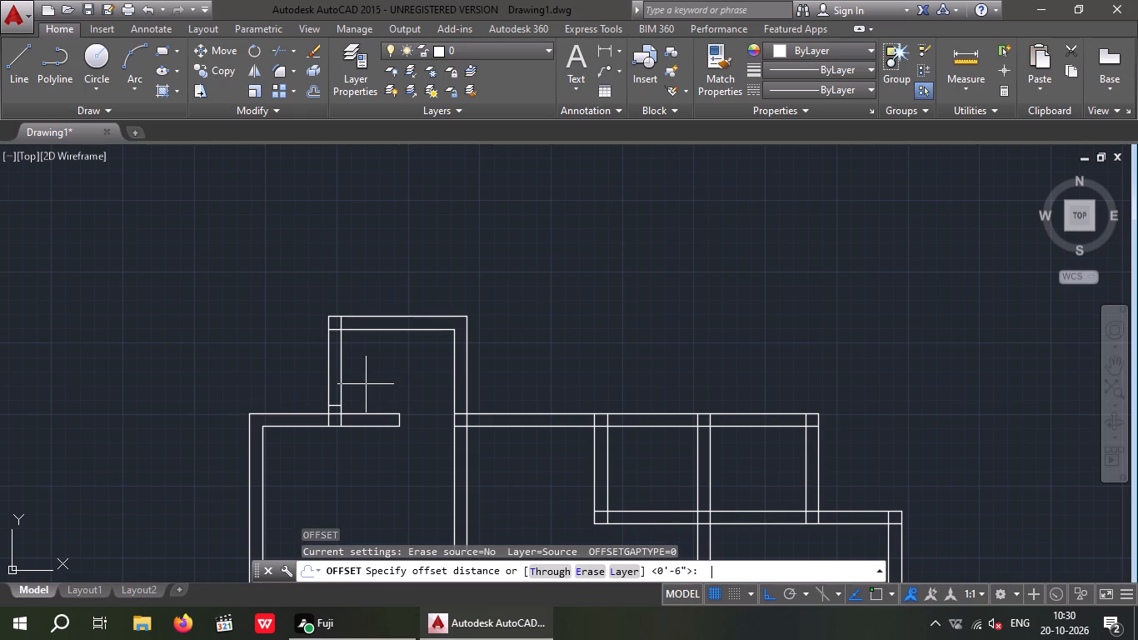
pyautogui.press('3')
pyautogui.press("'")
pyautogui.press('Return')
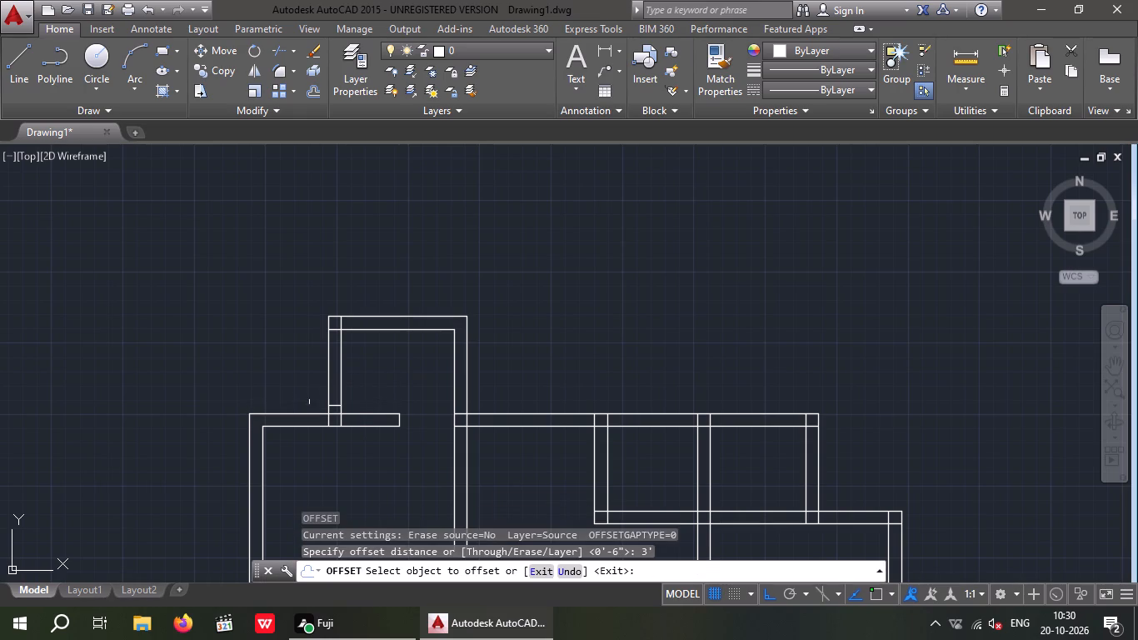
pyautogui.scroll(4, 307, 395)
pyautogui.scroll(-1, 422, 427)
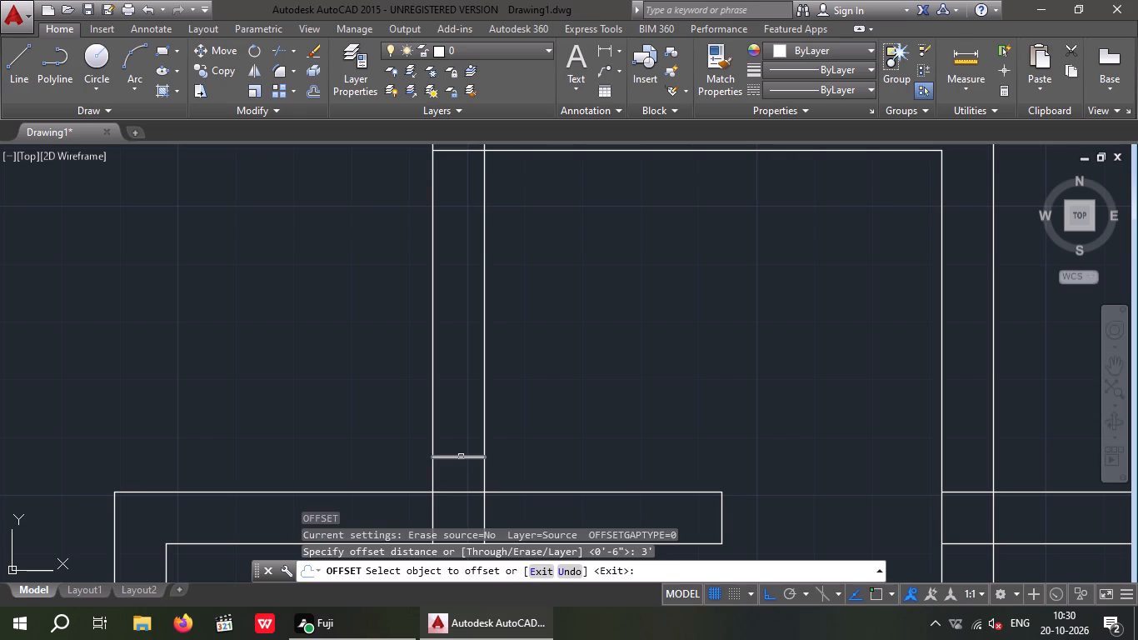
pyautogui.moveTo(461, 457); pyautogui.dragTo(461, 435)
pyautogui.click(454, 339)
pyautogui.scroll(-2, 454, 339)
pyautogui.press('Escape')
pyautogui.press('Escape')
pyautogui.press('Escape')
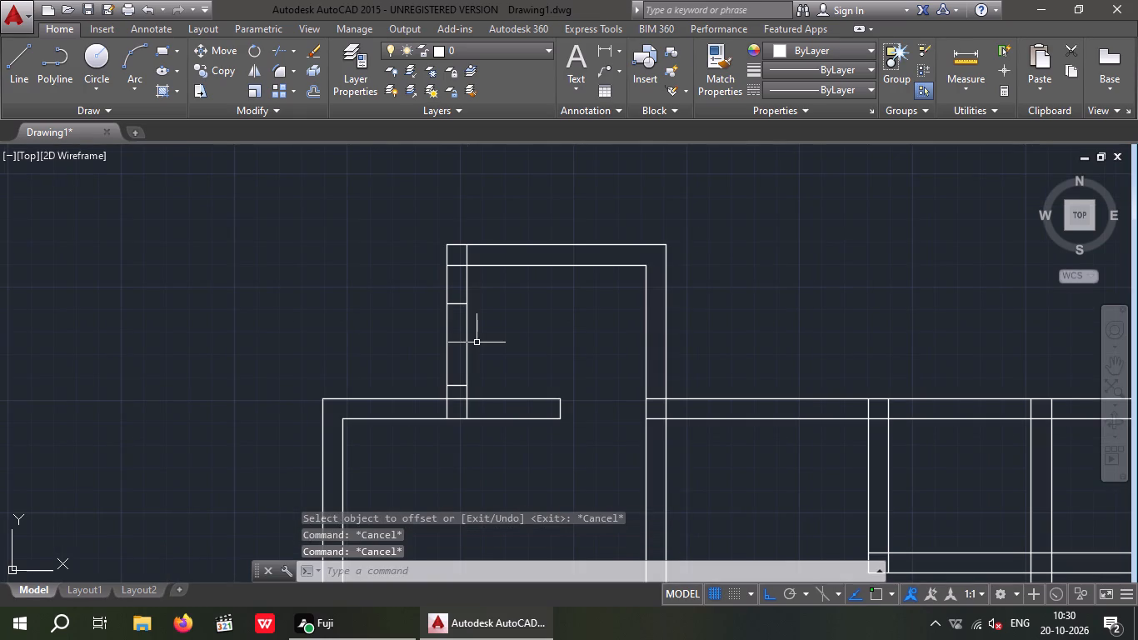
# Trim both lines of the small top room's left wall between the two jamb lines to cut the 3' door opening.
pyautogui.press('t')
pyautogui.press('r')
pyautogui.press('space')
pyautogui.press('space')
pyautogui.moveTo(516, 334); pyautogui.dragTo(401, 357)
pyautogui.click(383, 359)
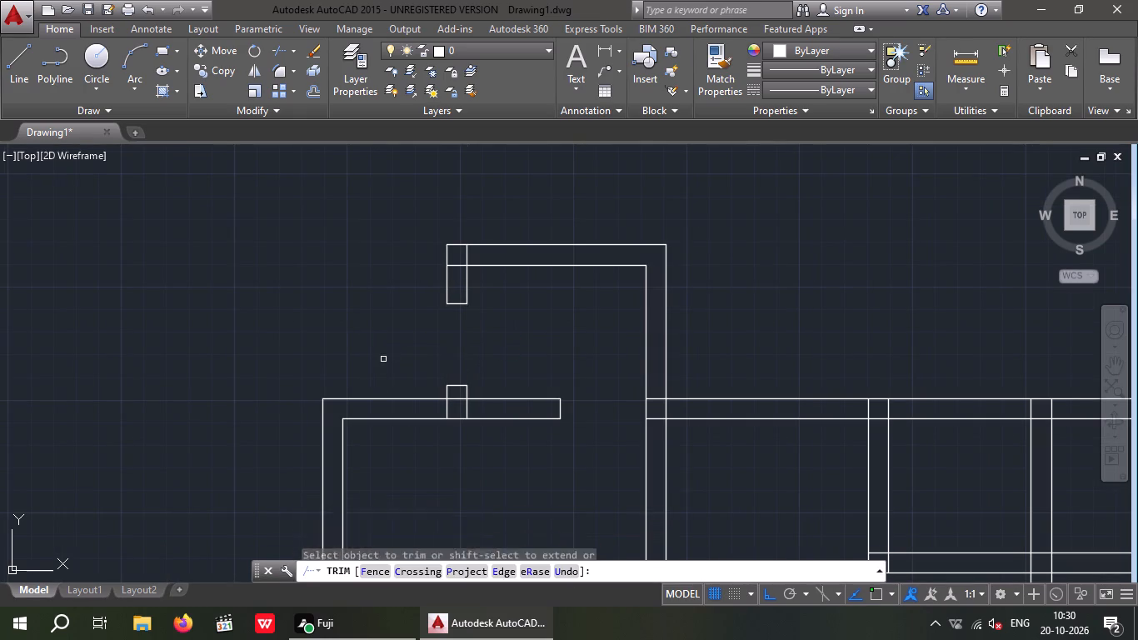
# Trim the overlapping lines where the short wall stub below the 3' opening meets the upper-left room's top wall.
pyautogui.scroll(3, 463, 422)
pyautogui.moveTo(495, 377); pyautogui.dragTo(402, 382)
pyautogui.click(331, 387)
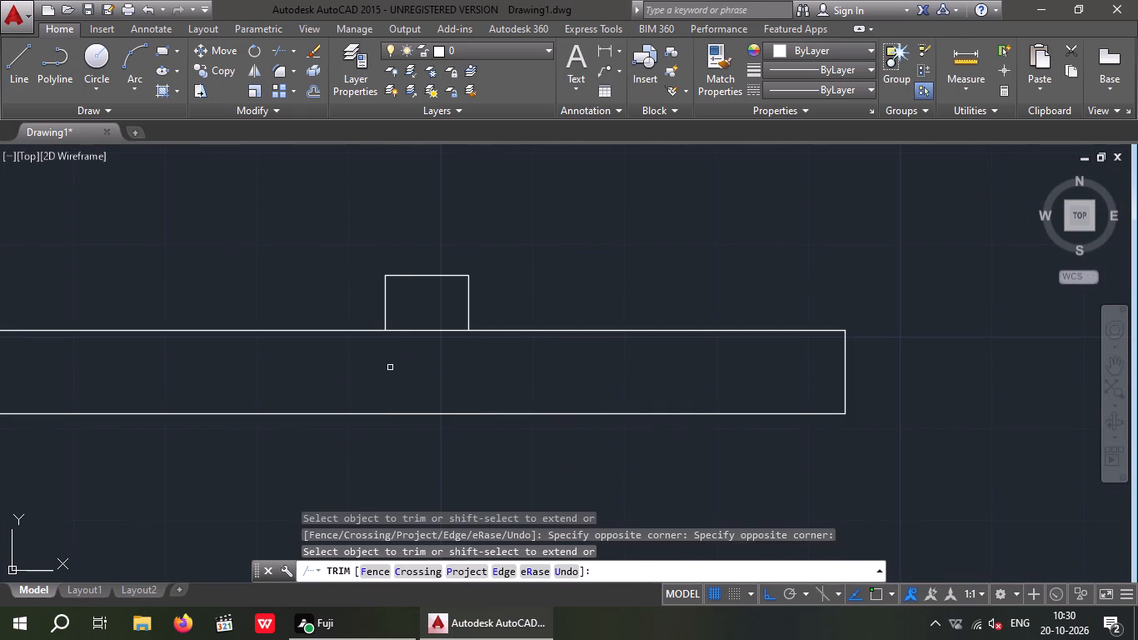
pyautogui.click(428, 330)
pyautogui.scroll(-5, 424, 339)
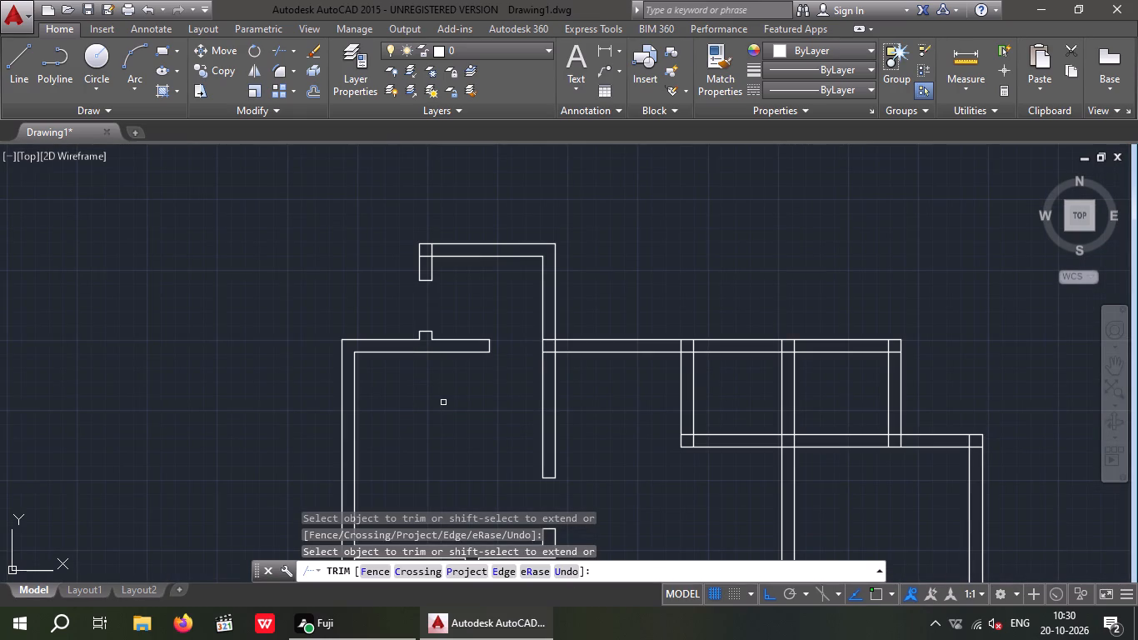
pyautogui.moveTo(439, 404); pyautogui.dragTo(378, 449, button='middle')
pyautogui.press('Escape')
pyautogui.press('Escape')
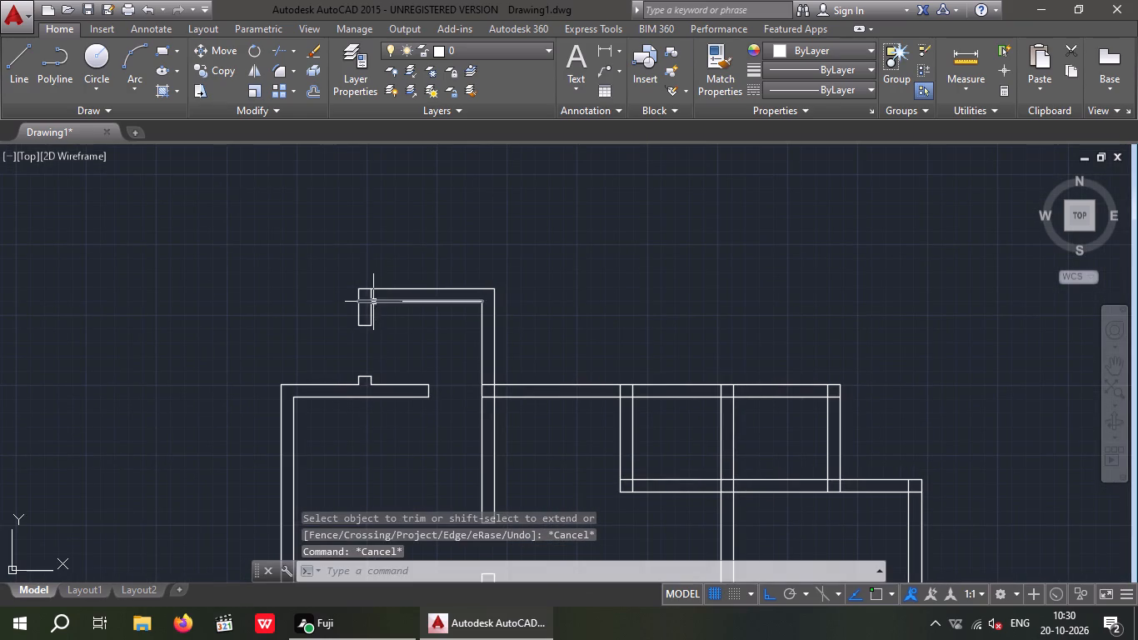
# Trim the crossing inner lines at the small top room's upper-left wall corner.
pyautogui.scroll(5, 373, 302)
pyautogui.moveTo(382, 293); pyautogui.dragTo(394, 354, button='middle')
pyautogui.press('Escape')
pyautogui.press('Escape')
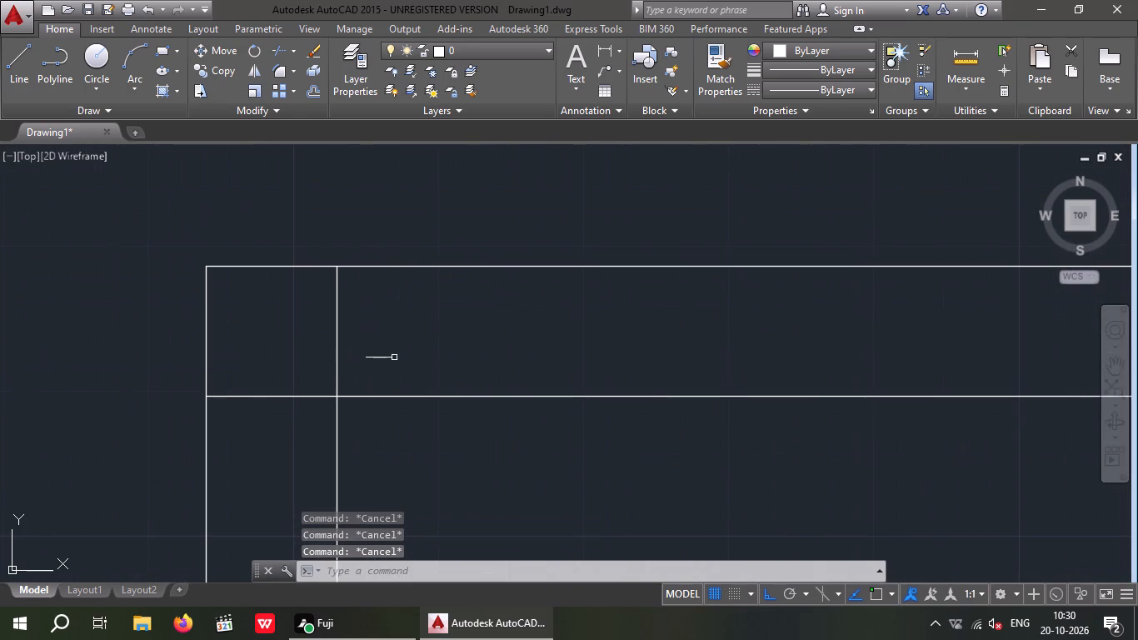
pyautogui.press('t')
pyautogui.press('r')
pyautogui.press('space')
pyautogui.press('space')
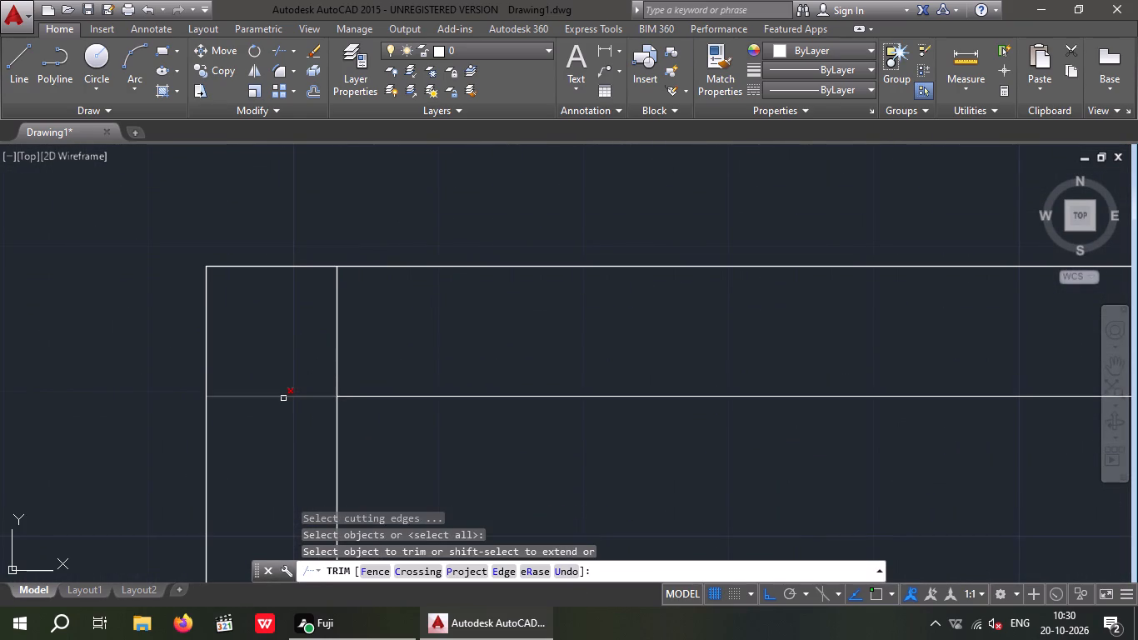
pyautogui.click(283, 398)
pyautogui.click(338, 343)
pyautogui.scroll(-2, 338, 342)
pyautogui.scroll(1, 338, 342)
pyautogui.scroll(-2, 377, 371)
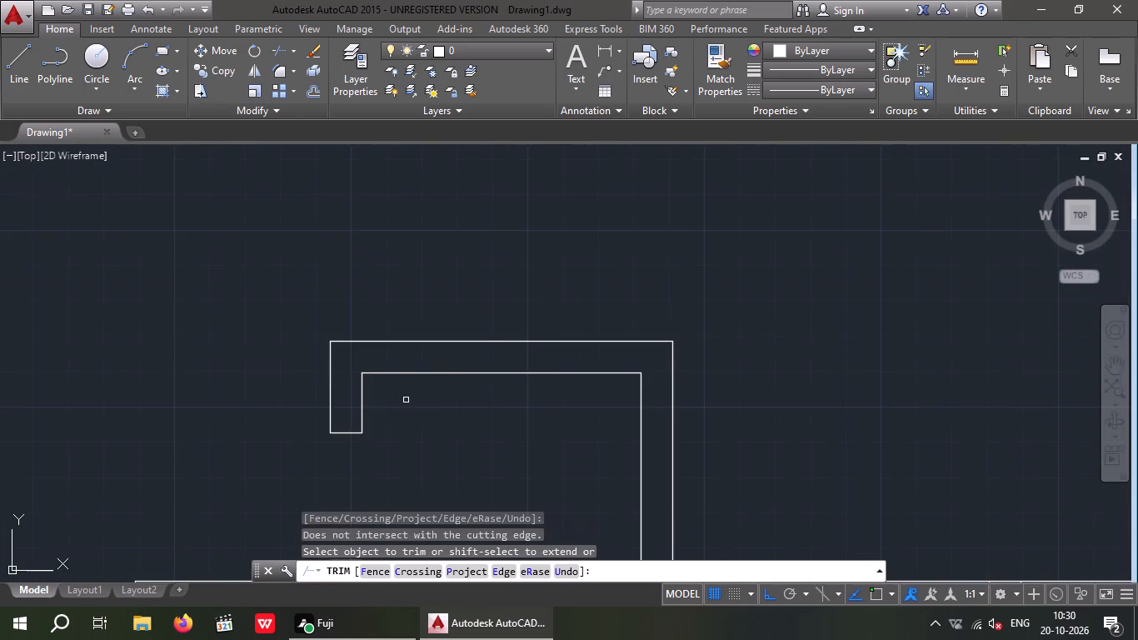
# Trim the overlapping lines where the small top room's right wall meets the top wall of the middle room.
pyautogui.moveTo(422, 415); pyautogui.dragTo(317, 427, button='middle')
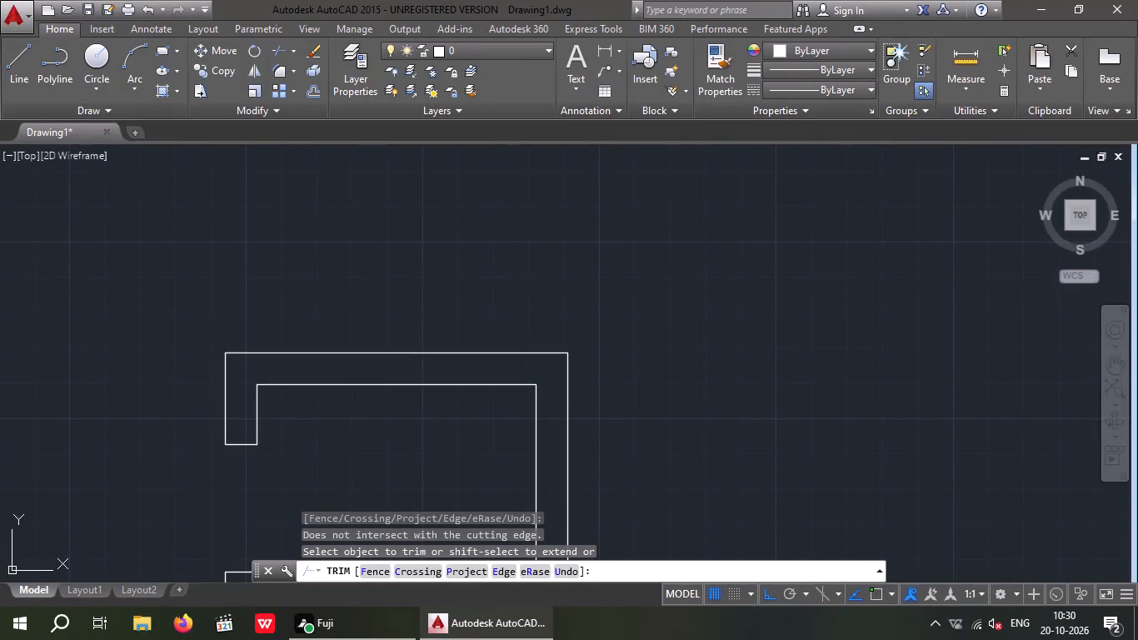
pyautogui.moveTo(482, 438); pyautogui.dragTo(482, 333, button='middle')
pyautogui.scroll(-4, 474, 337)
pyautogui.moveTo(432, 423); pyautogui.dragTo(395, 452, button='middle')
pyautogui.scroll(4, 463, 420)
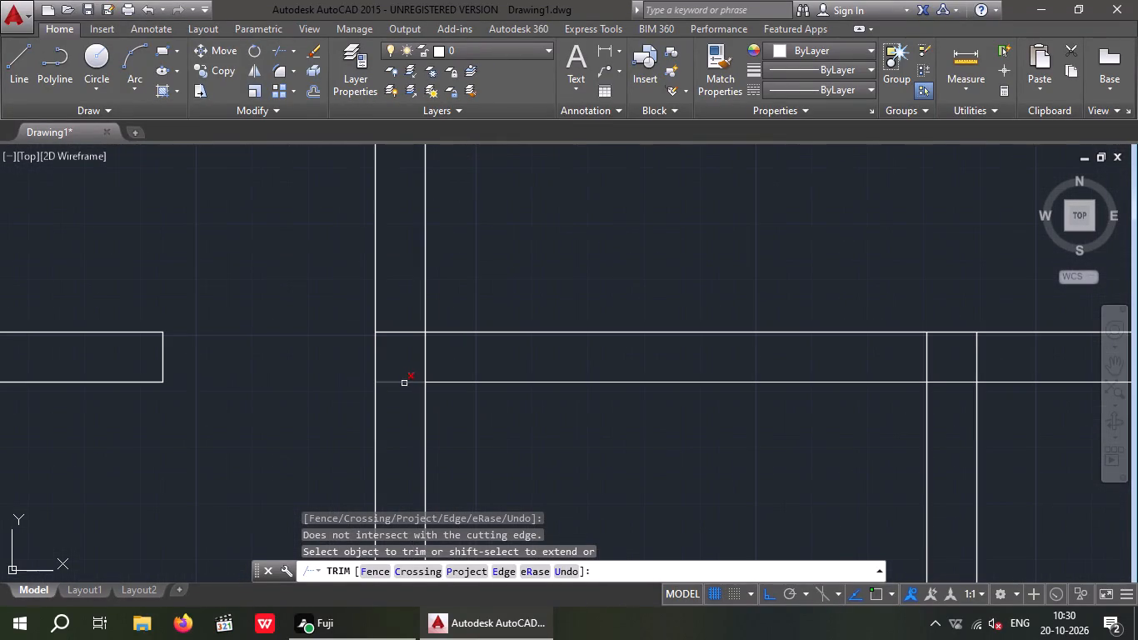
pyautogui.click(404, 383)
pyautogui.click(402, 332)
pyautogui.click(424, 352)
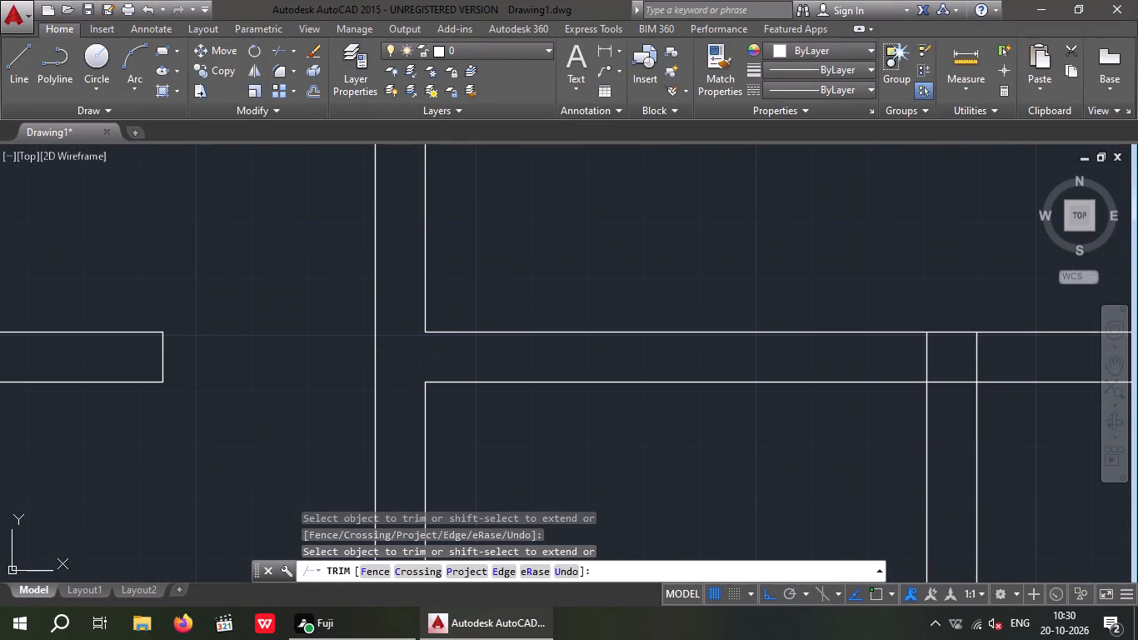
pyautogui.scroll(-5, 423, 351)
pyautogui.middleClick(470, 387)
pyautogui.press('Escape')
pyautogui.press('Escape')
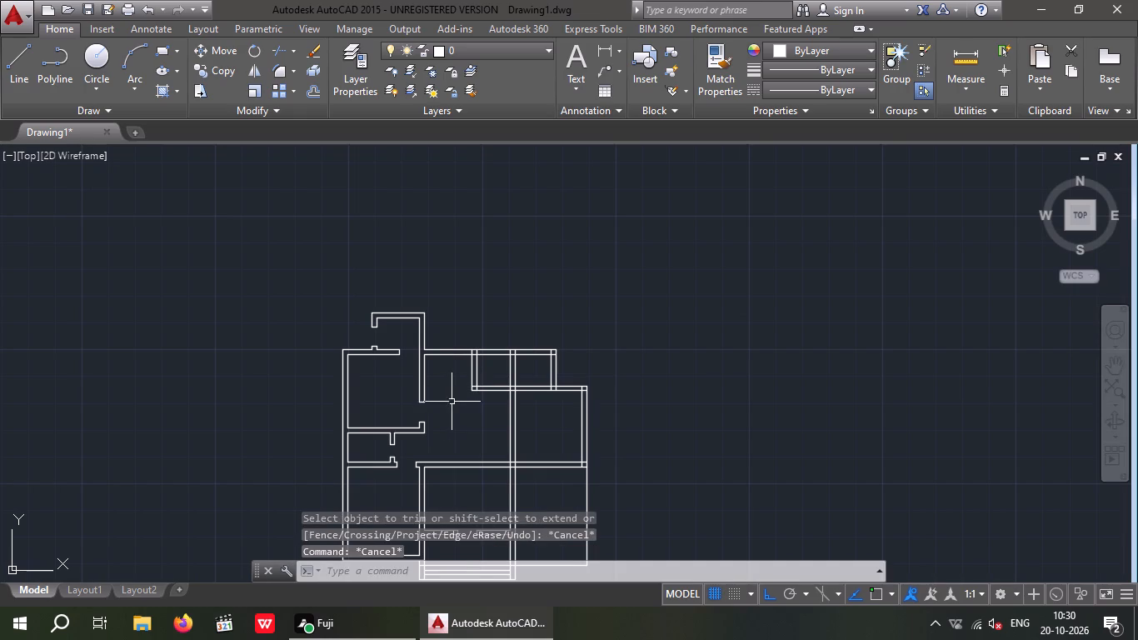
# Look over the whole floor plan, examining the walls around the middle rooms for the next opening.
pyautogui.moveTo(459, 425); pyautogui.dragTo(411, 433, button='middle')
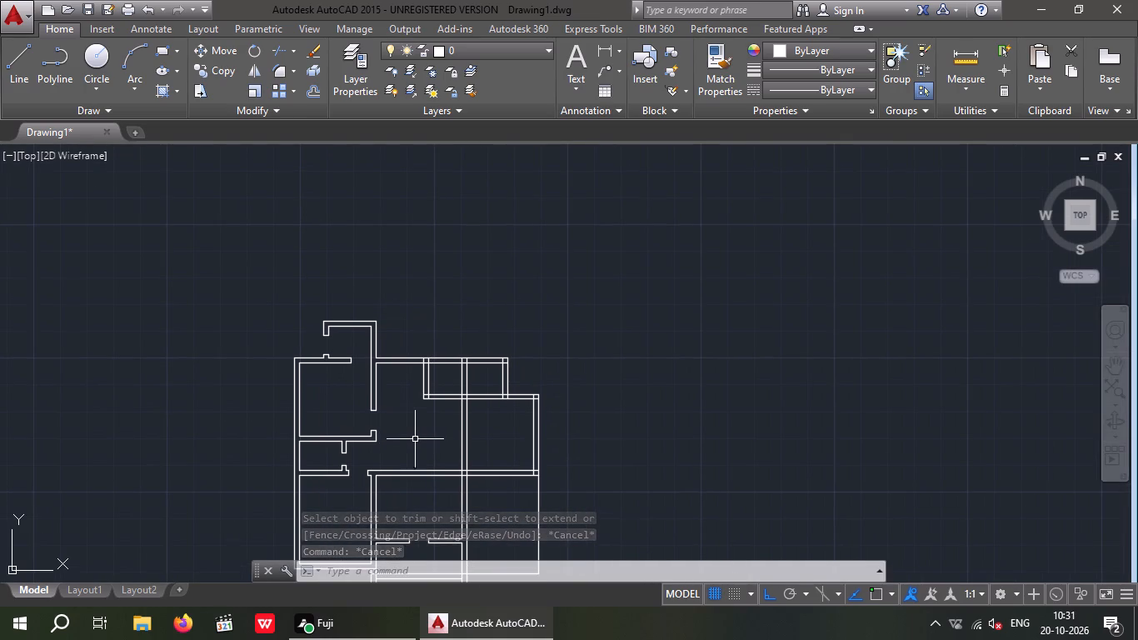
pyautogui.scroll(-2, 447, 449)
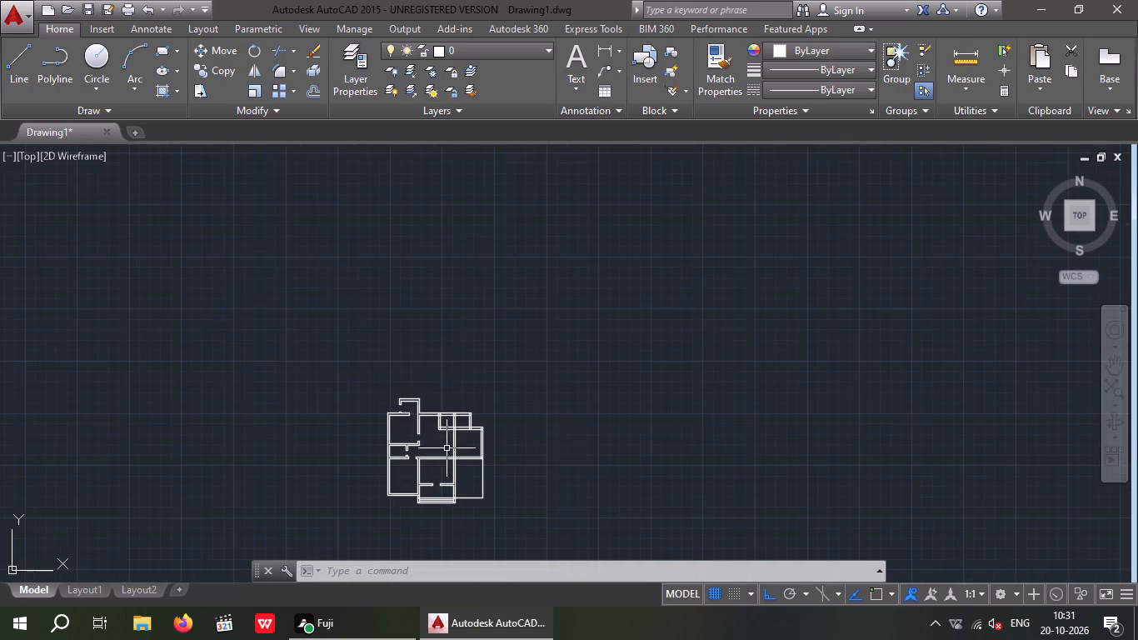
pyautogui.scroll(2, 443, 468)
pyautogui.scroll(-1, 443, 468)
pyautogui.scroll(1, 443, 468)
pyautogui.moveTo(441, 476); pyautogui.dragTo(448, 397, button='middle')
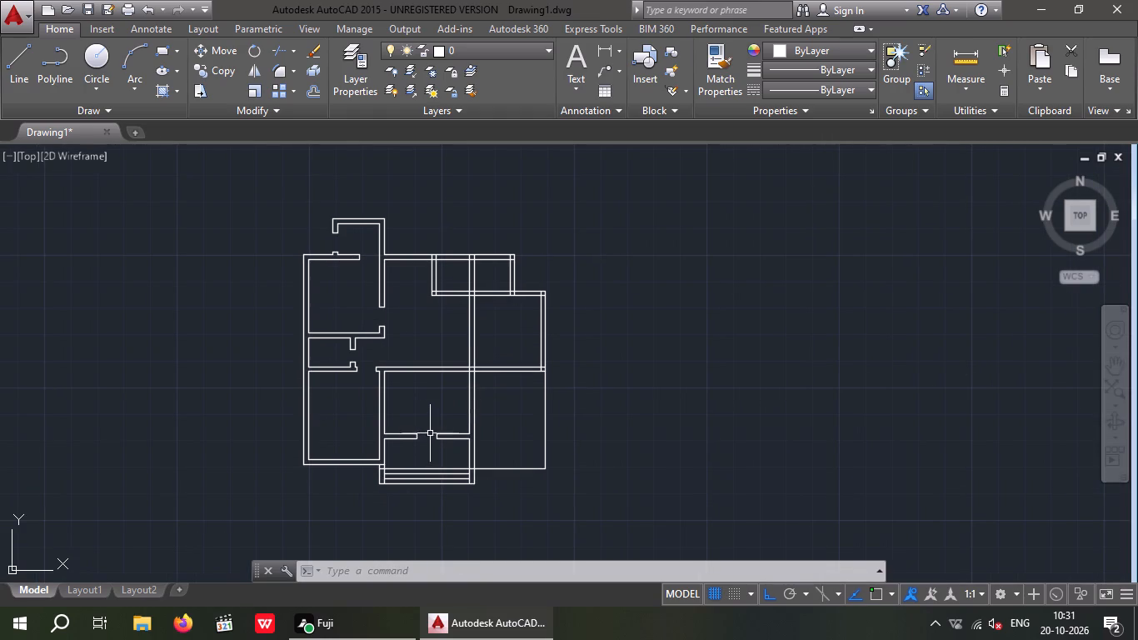
pyautogui.scroll(2, 432, 441)
pyautogui.scroll(-2, 408, 347)
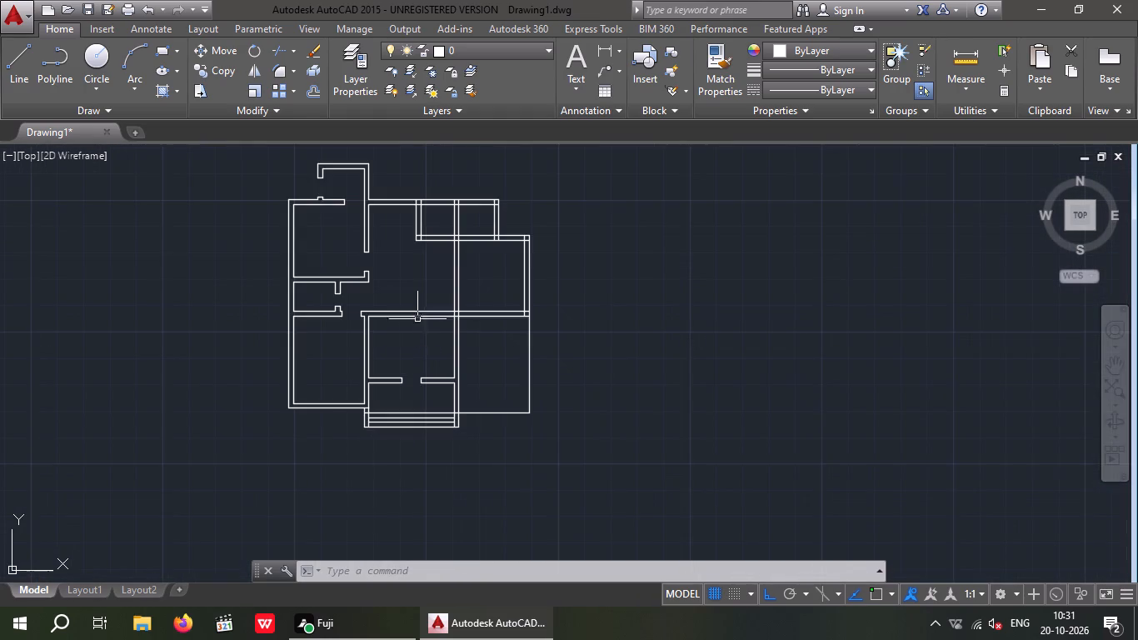
pyautogui.scroll(2, 410, 316)
pyautogui.moveTo(417, 339); pyautogui.dragTo(423, 423, button='middle')
pyautogui.scroll(-1, 420, 417)
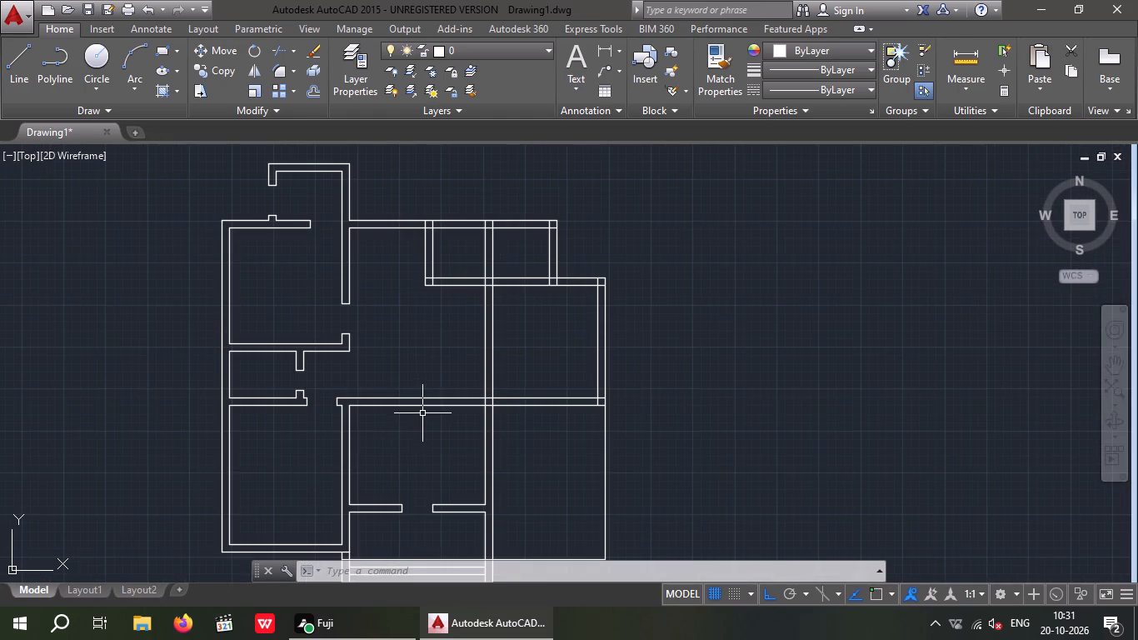
pyautogui.scroll(2, 417, 399)
pyautogui.press('Escape')
pyautogui.press('Escape')
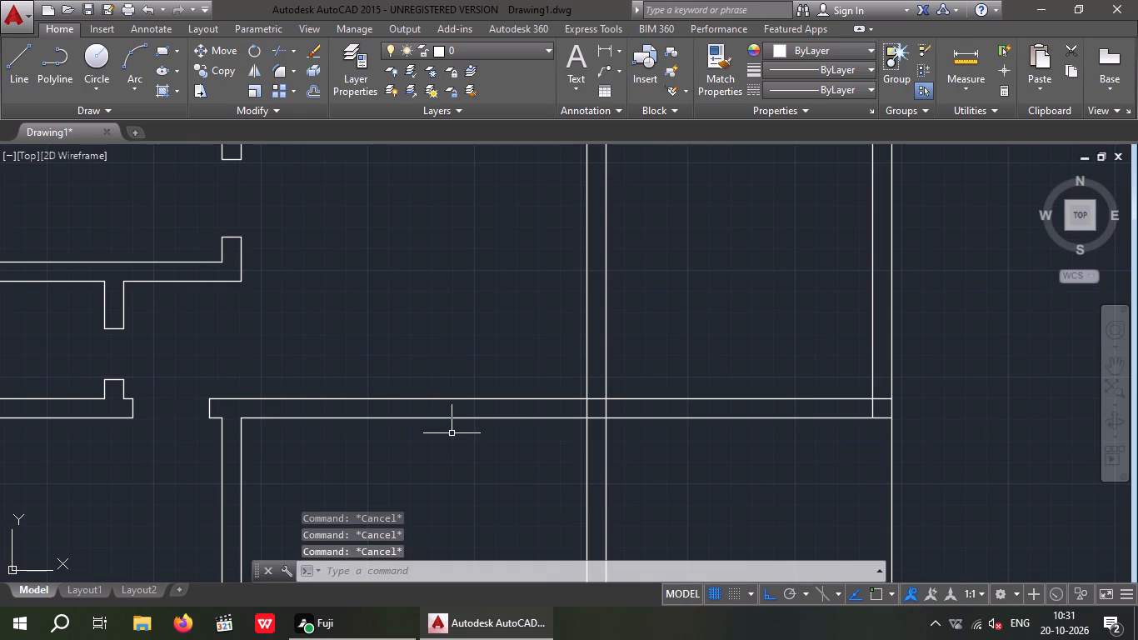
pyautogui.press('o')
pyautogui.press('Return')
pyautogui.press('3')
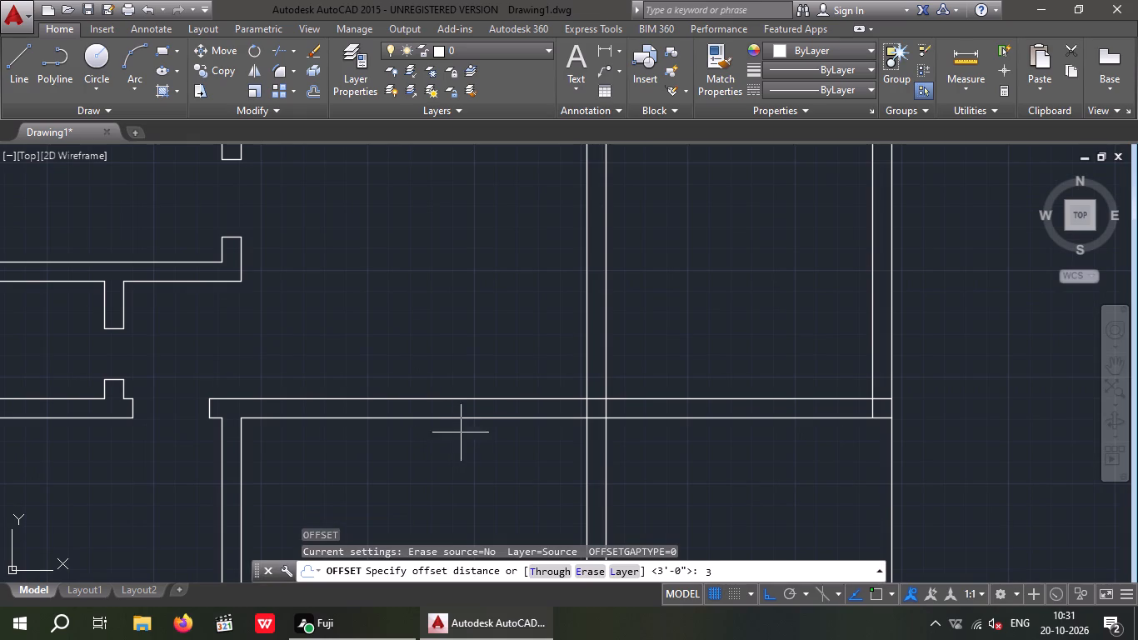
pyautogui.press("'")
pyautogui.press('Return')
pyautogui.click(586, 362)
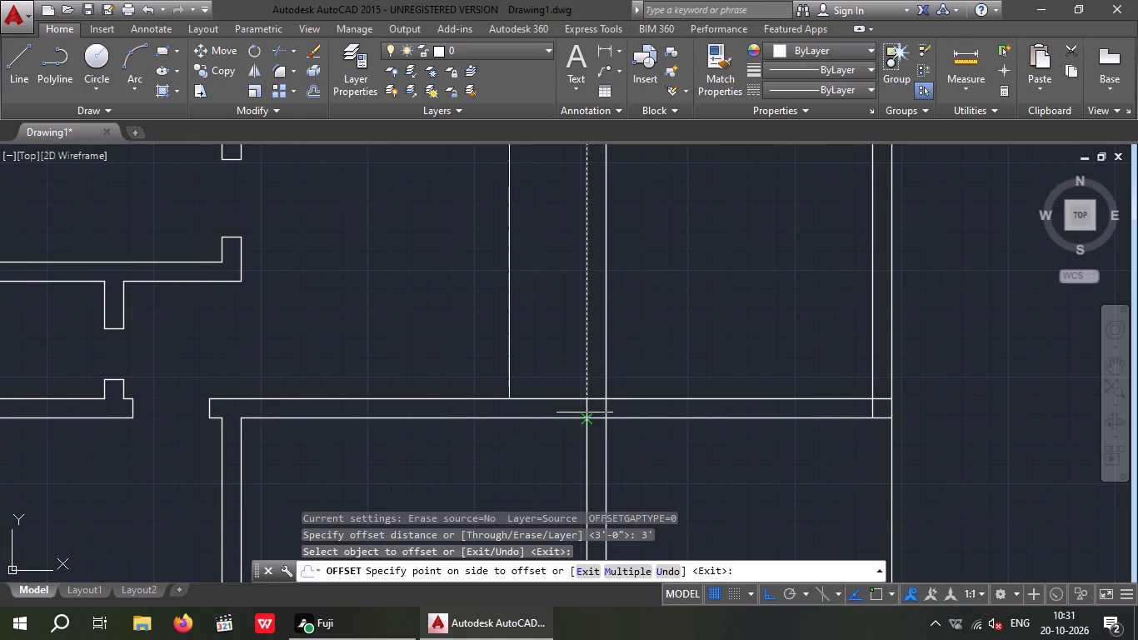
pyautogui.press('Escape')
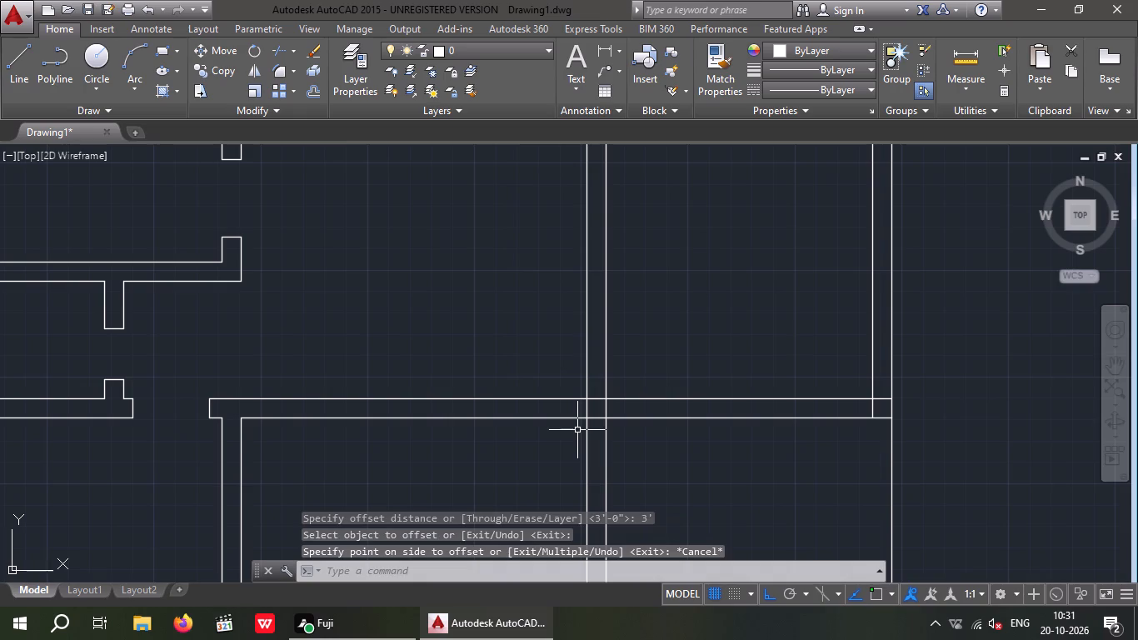
# Offset the inner lines of the lower middle room's left and right walls 3' into the room.
pyautogui.press('space')
pyautogui.press('space')
pyautogui.moveTo(589, 444); pyautogui.dragTo(571, 451)
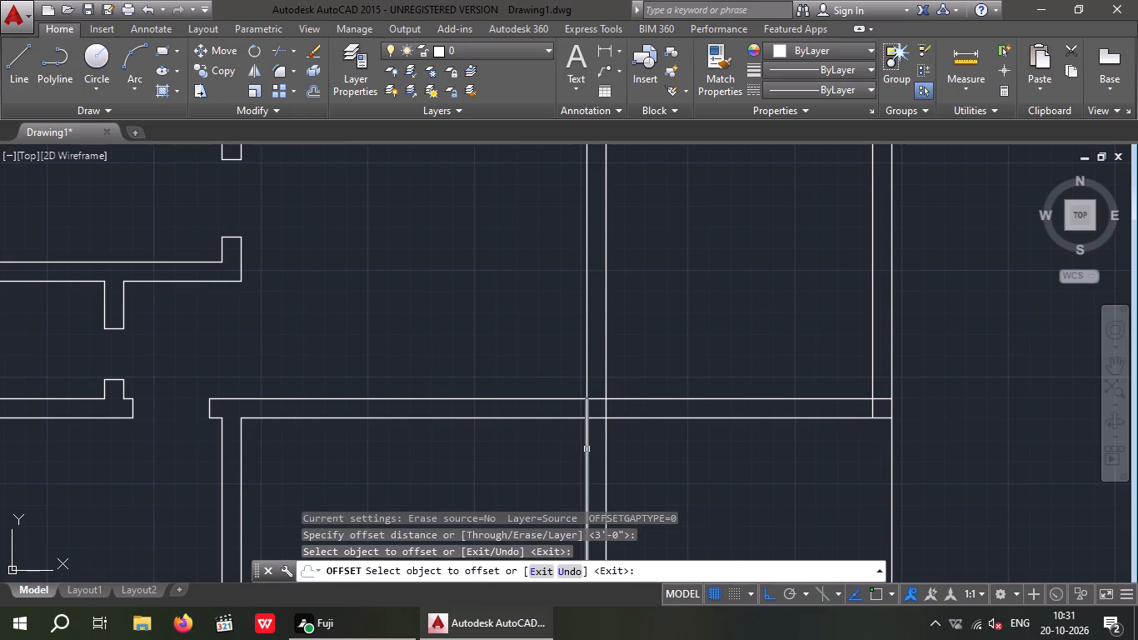
pyautogui.moveTo(587, 447); pyautogui.dragTo(524, 467)
pyautogui.click(496, 464)
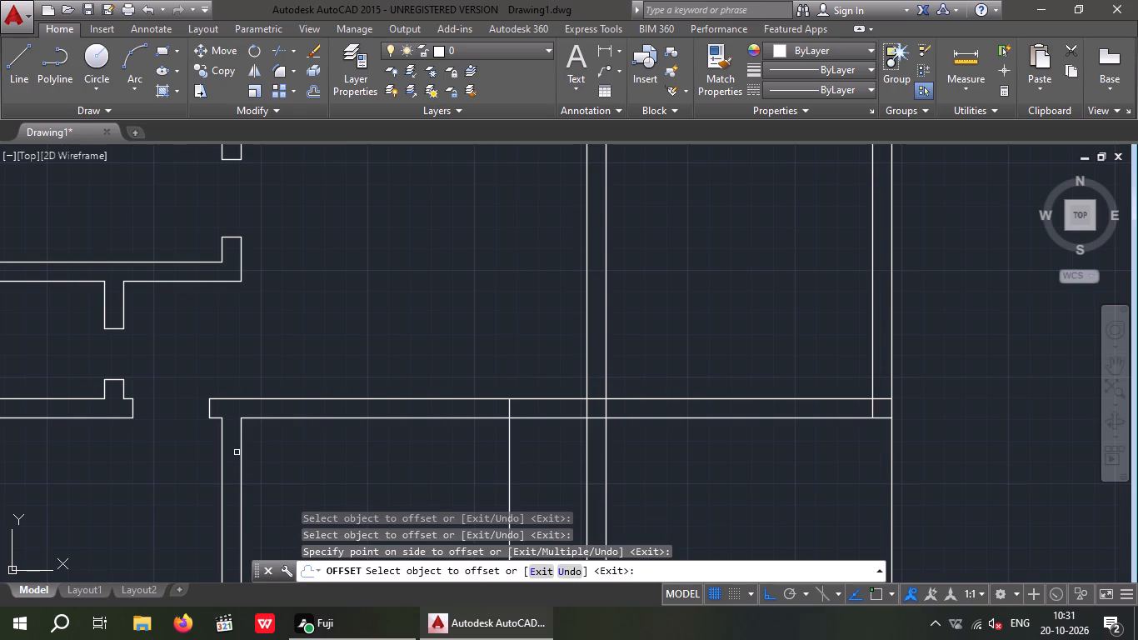
pyautogui.click(242, 448)
pyautogui.click(331, 447)
pyautogui.press('Escape')
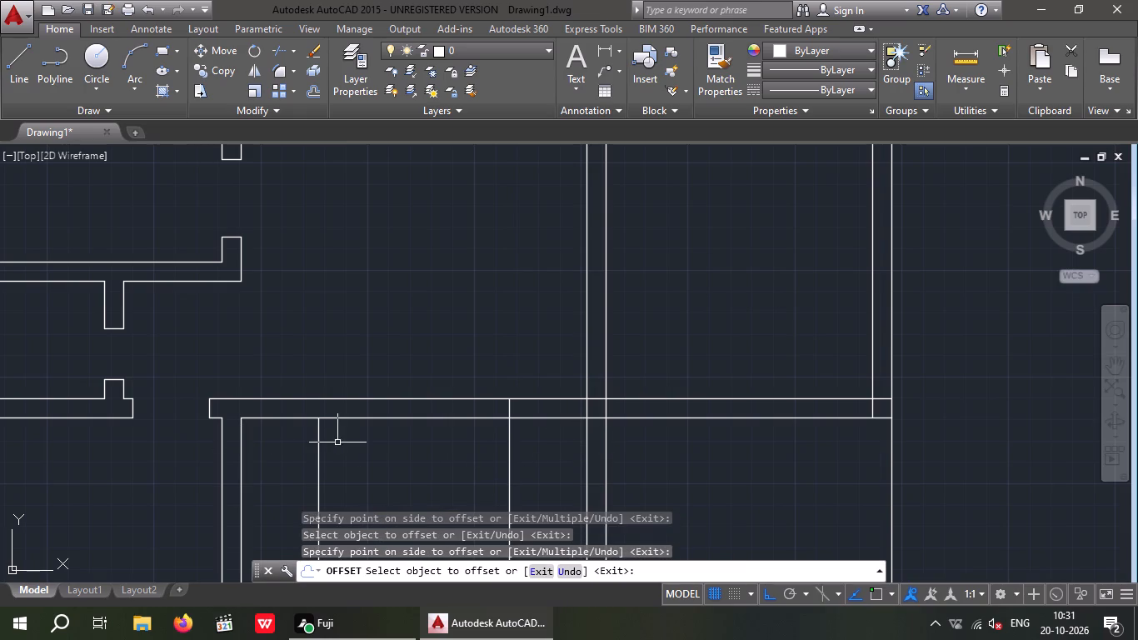
pyautogui.press('Escape')
# Extend the lower middle room's left offset line up to the upper line of the room's top wall.
pyautogui.press('e')
pyautogui.press('x')
pyautogui.press('space')
pyautogui.press('space')
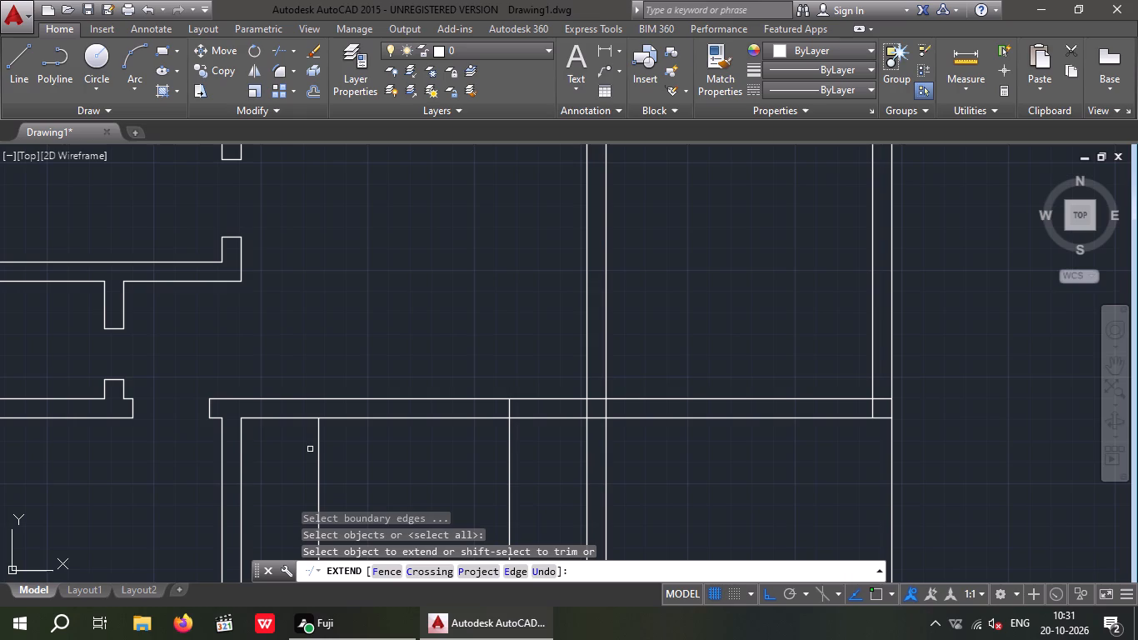
pyautogui.click(318, 437)
pyautogui.press('Escape')
pyautogui.press('Escape')
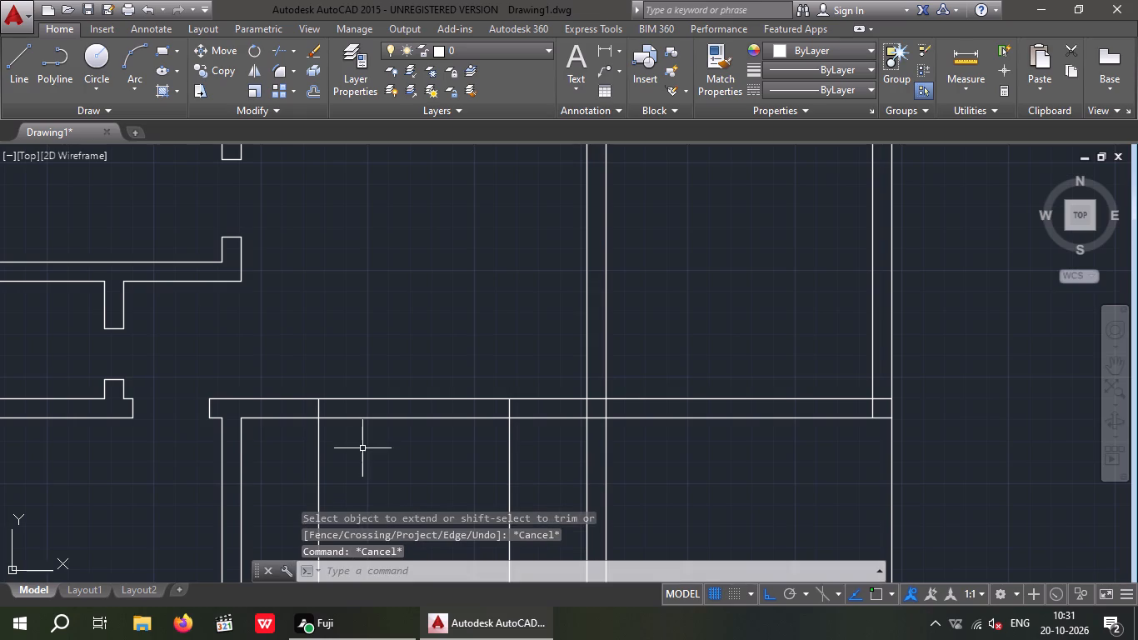
# Trim the lower middle room's top wall between the two offset lines and remove their excess below the wall, leaving a closed-ended opening.
pyautogui.press('t')
pyautogui.press('r')
pyautogui.press('space')
pyautogui.press('space')
pyautogui.moveTo(539, 453); pyautogui.dragTo(477, 470)
pyautogui.click(297, 467)
pyautogui.moveTo(417, 457); pyautogui.dragTo(405, 442)
pyautogui.click(367, 366)
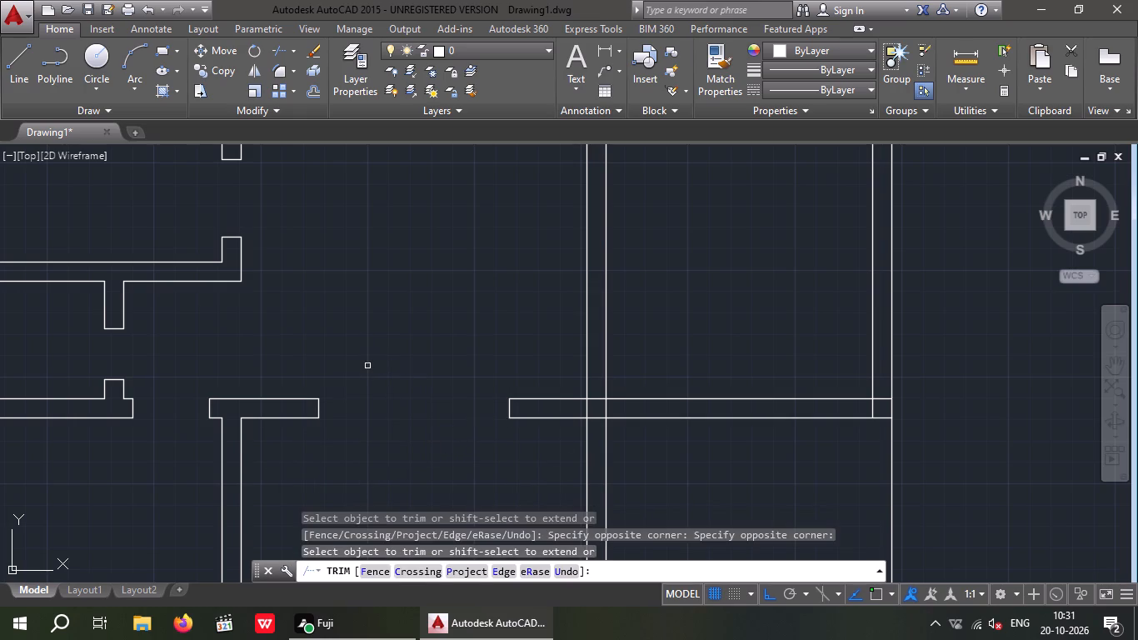
# Trim the overlapping lines where the lower middle room's right wall crosses the horizontal wall beside the new opening.
pyautogui.scroll(-1, 367, 366)
pyautogui.scroll(3, 528, 408)
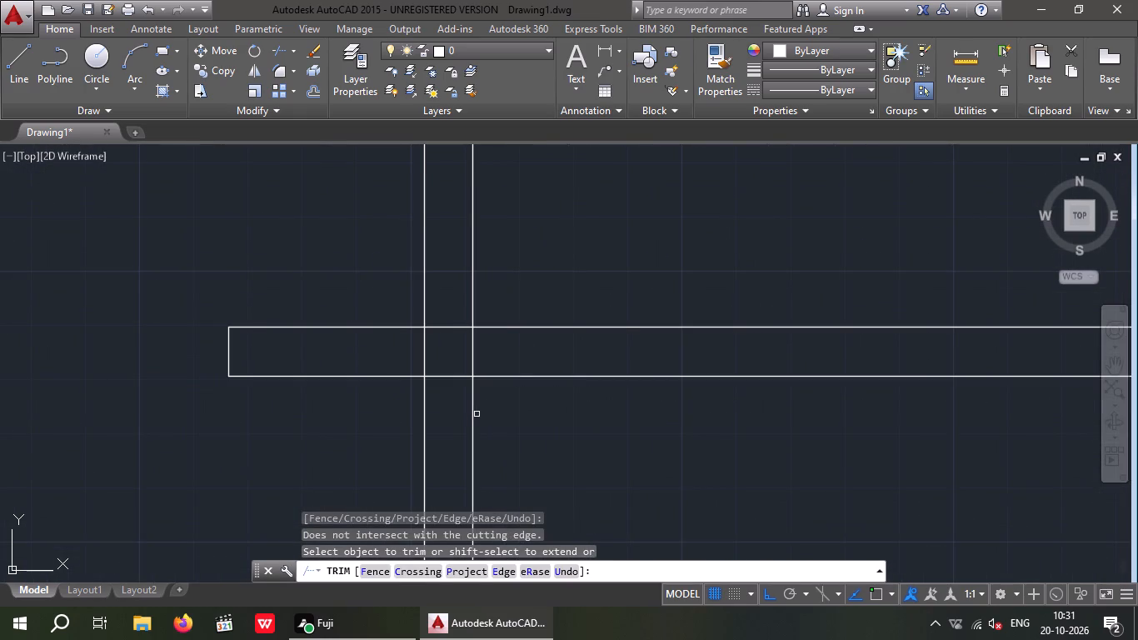
pyautogui.click(449, 377)
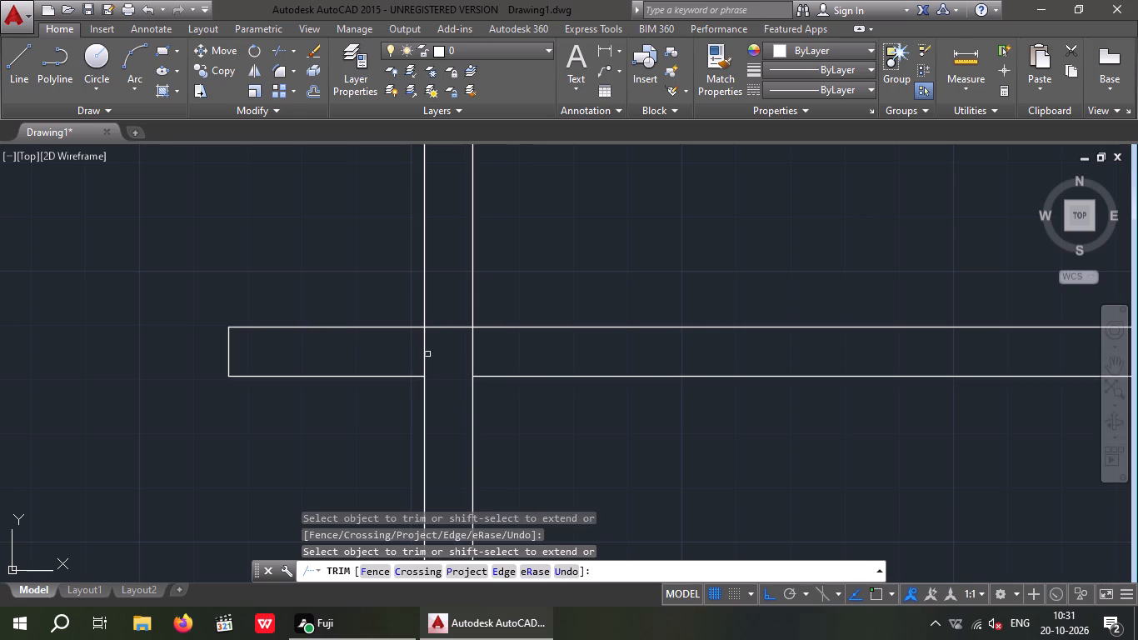
pyautogui.click(425, 353)
pyautogui.click(472, 354)
pyautogui.scroll(-3, 443, 369)
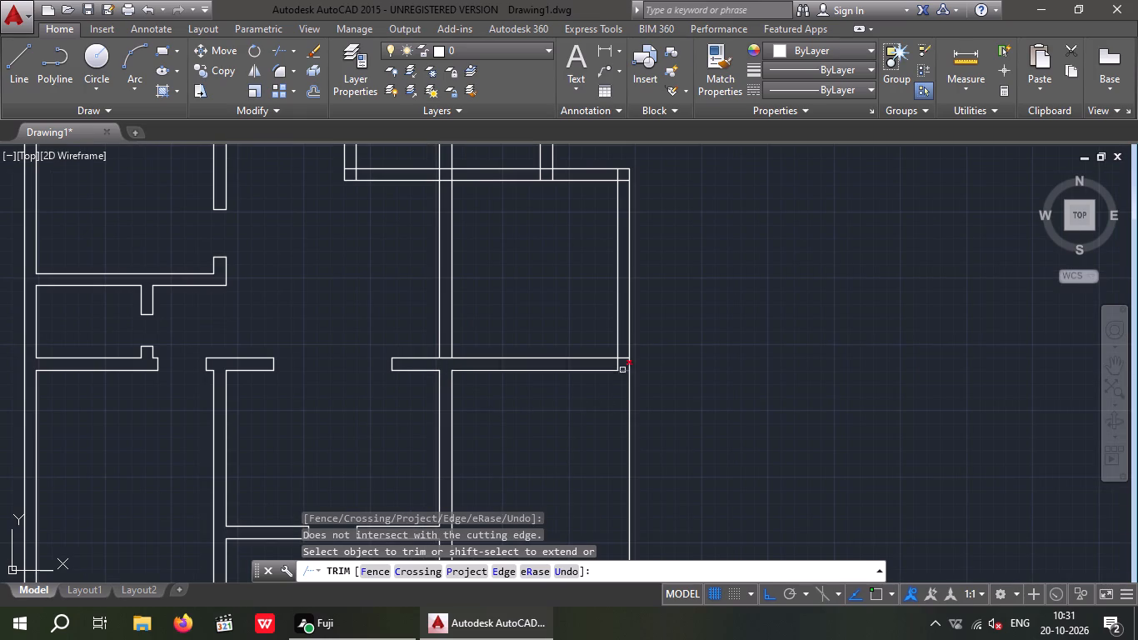
# Trim the overlapping lines where that horizontal wall's right end meets the outer right wall.
pyautogui.scroll(3, 621, 360)
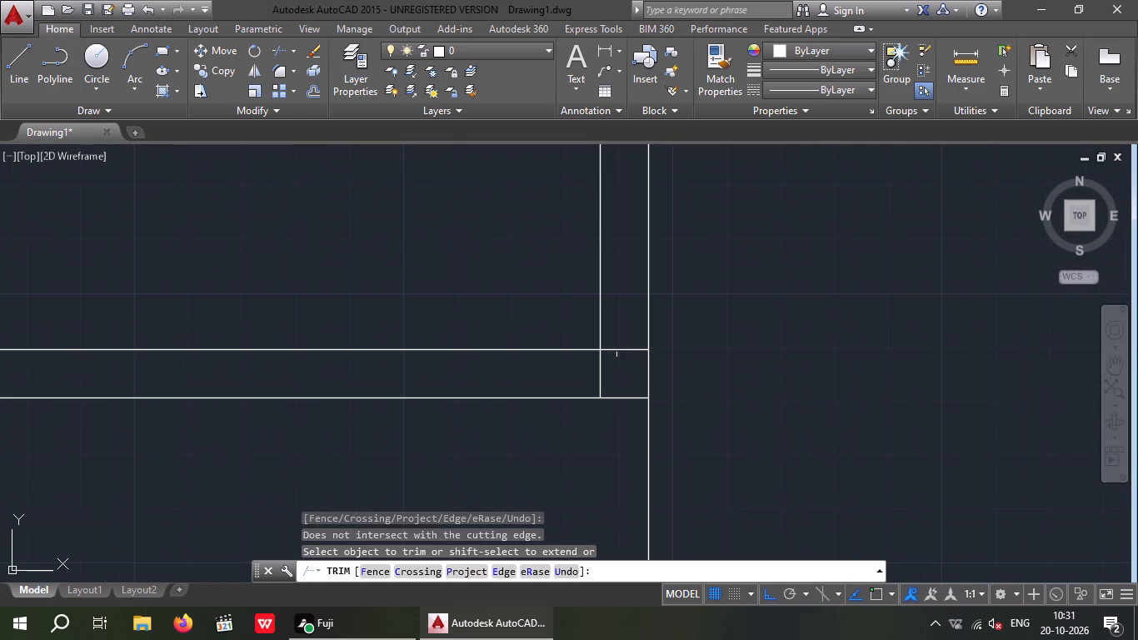
pyautogui.click(623, 350)
pyautogui.click(597, 373)
pyautogui.scroll(-3, 572, 404)
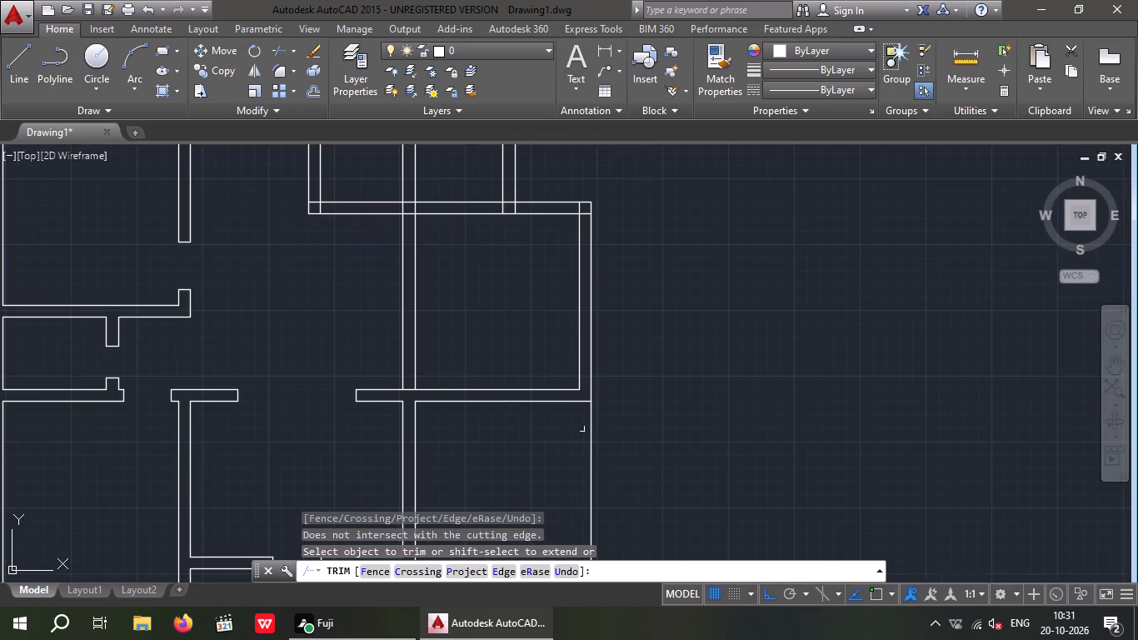
pyautogui.press('Escape')
pyautogui.press('Escape')
# Offset the outer right wall line below the horizontal wall 6" inward.
pyautogui.press('o')
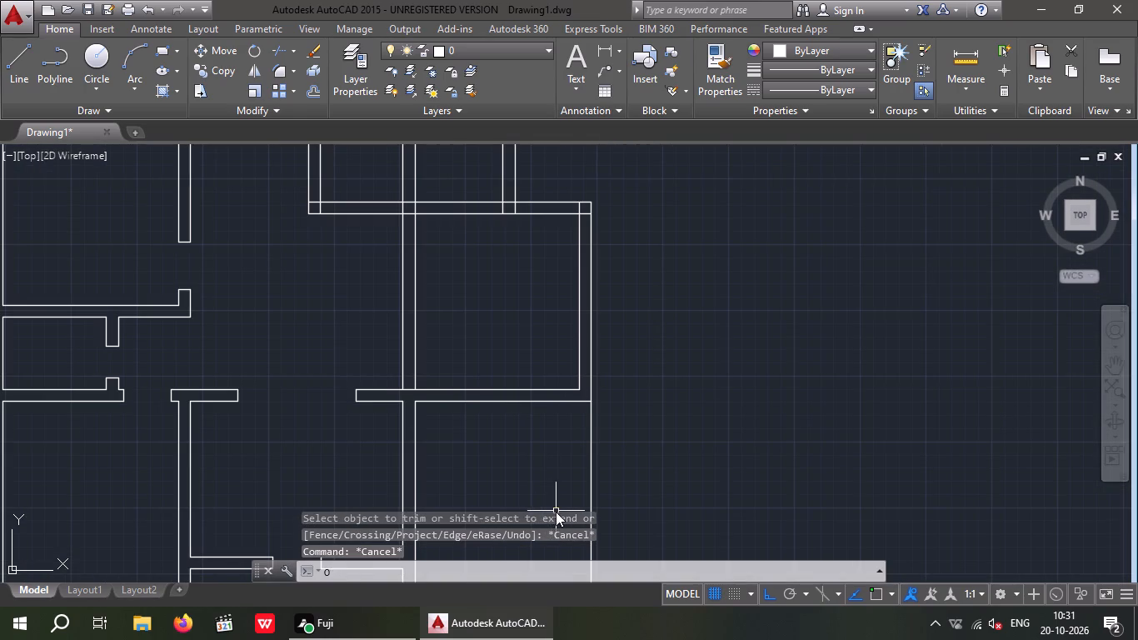
pyautogui.press('Return')
pyautogui.press('6')
pyautogui.hotkey('shift', '"')
pyautogui.press('Return')
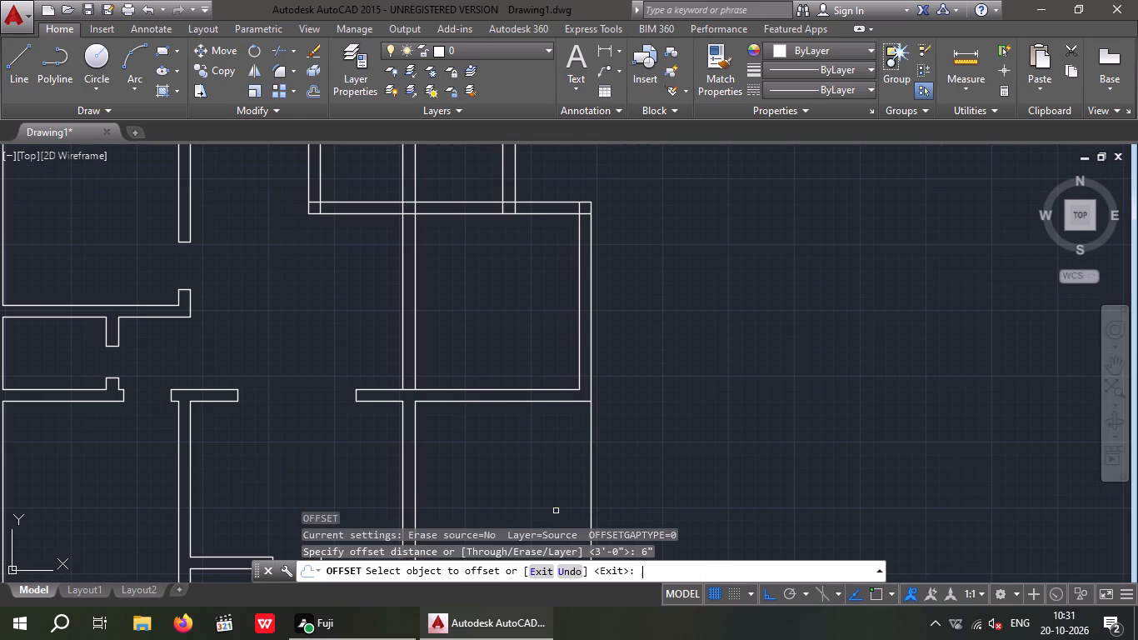
pyautogui.moveTo(590, 462); pyautogui.dragTo(581, 465)
pyautogui.click(579, 467)
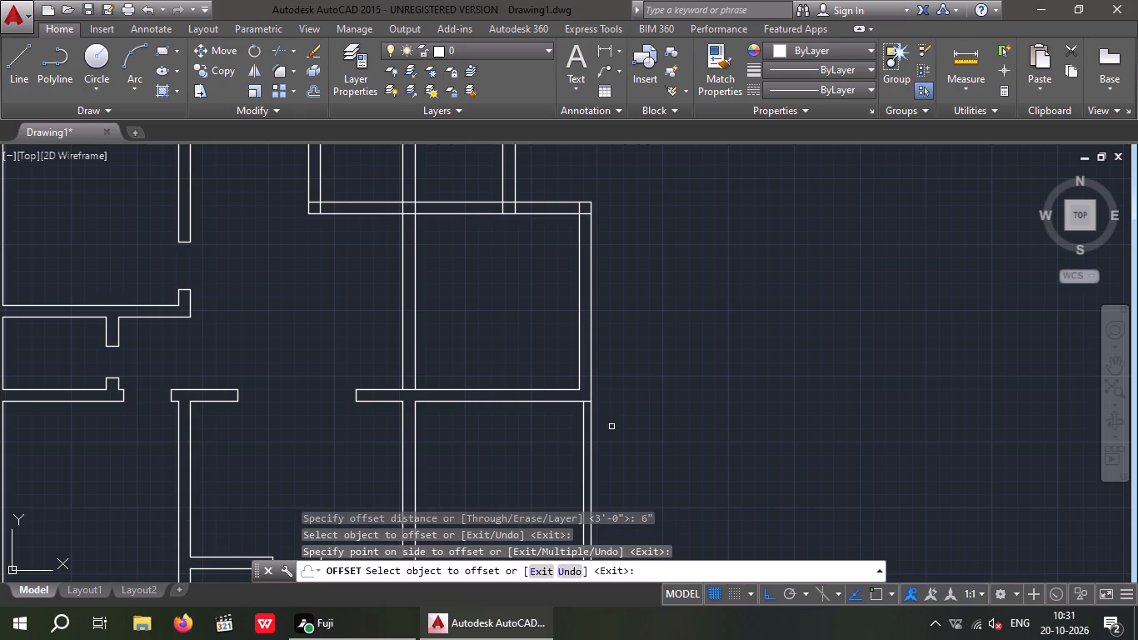
pyautogui.press('Escape')
pyautogui.press('Escape')
# Offset the upper line of the right room's bottom wall 9" upward to mark the first door jamb.
pyautogui.moveTo(641, 394); pyautogui.dragTo(636, 501, button='middle')
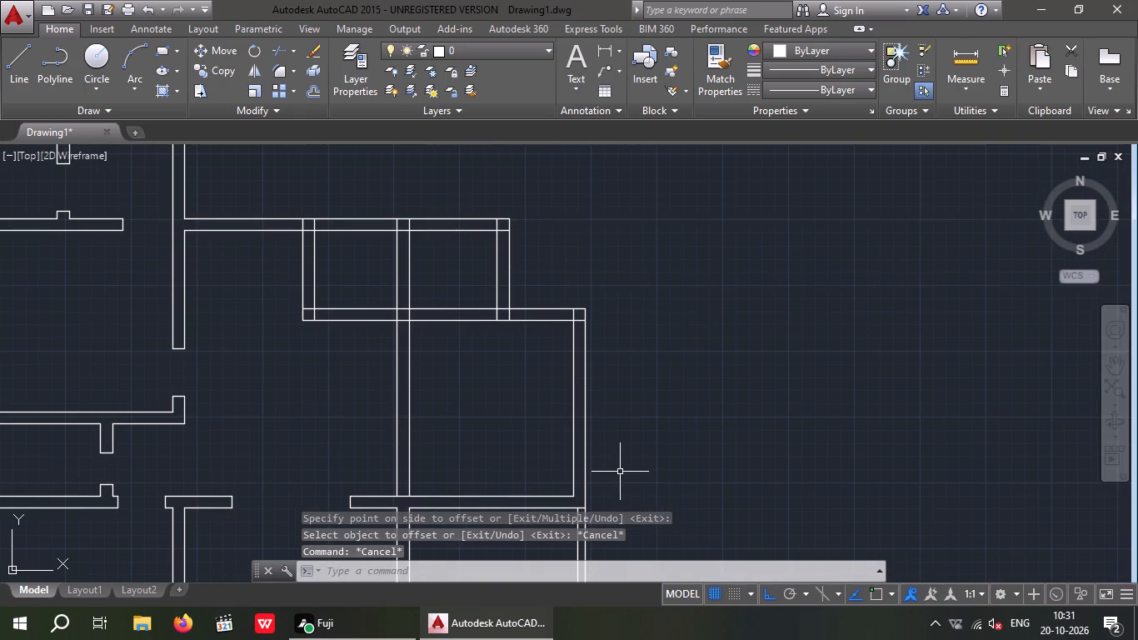
pyautogui.press('Escape')
pyautogui.press('Escape')
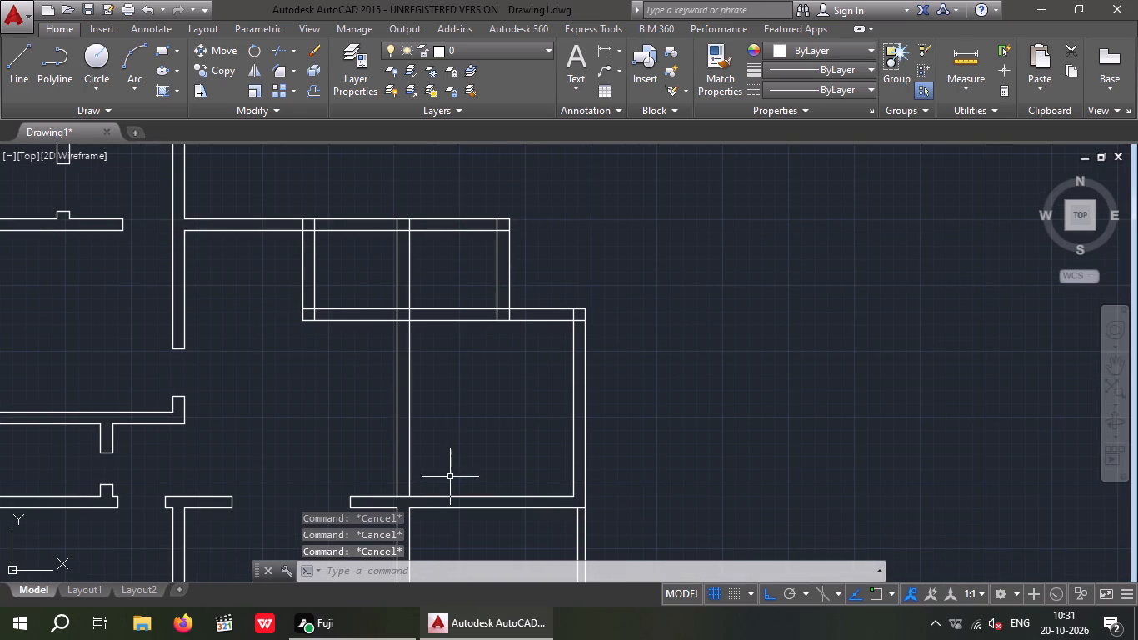
pyautogui.press('o')
pyautogui.press('Return')
pyautogui.press('9')
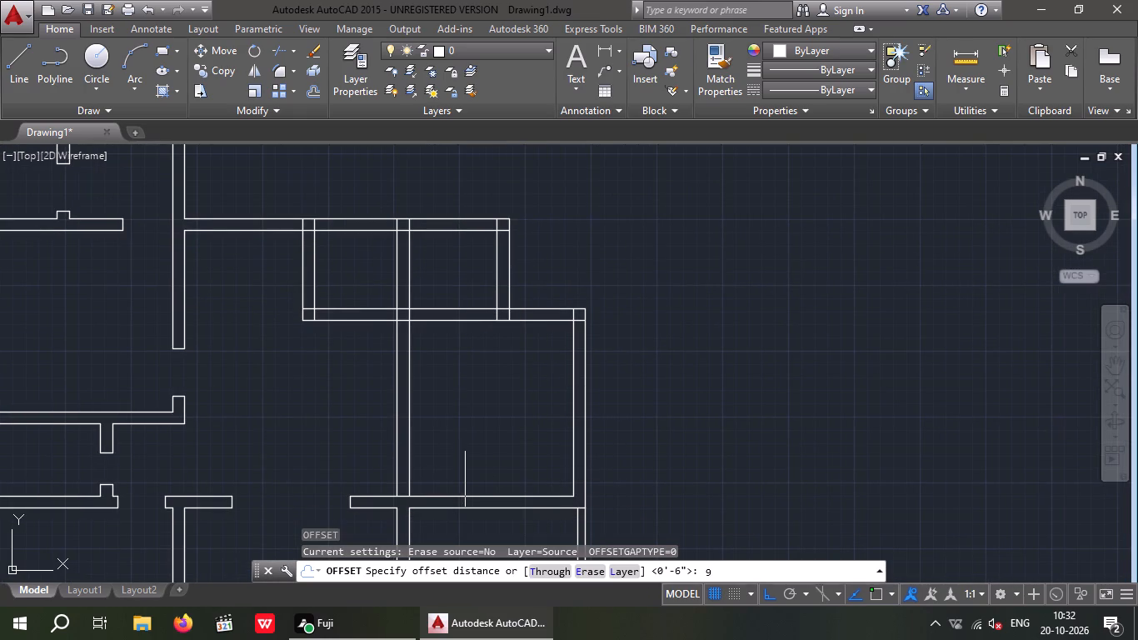
pyautogui.hotkey('shift', '"')
pyautogui.press('Return')
pyautogui.moveTo(437, 497); pyautogui.dragTo(437, 483)
pyautogui.click(445, 424)
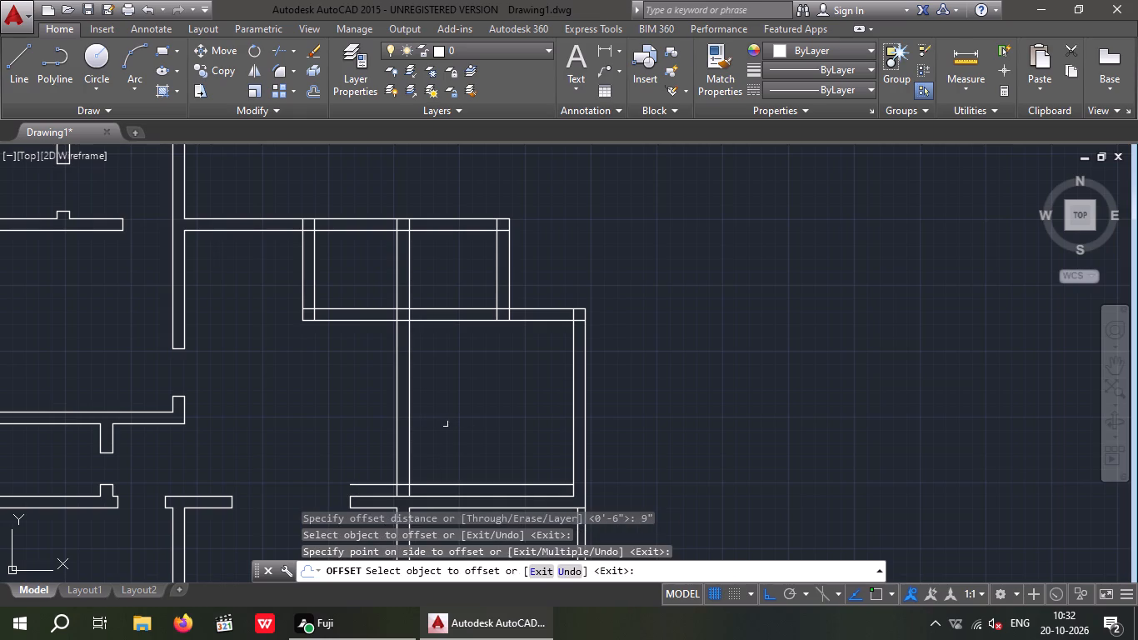
pyautogui.press('Escape')
pyautogui.press('Escape')
# Trim the 9" offset line on both sides of the right room's left wall, keeping only the piece within the wall.
pyautogui.press('t')
pyautogui.press('r')
pyautogui.press('space')
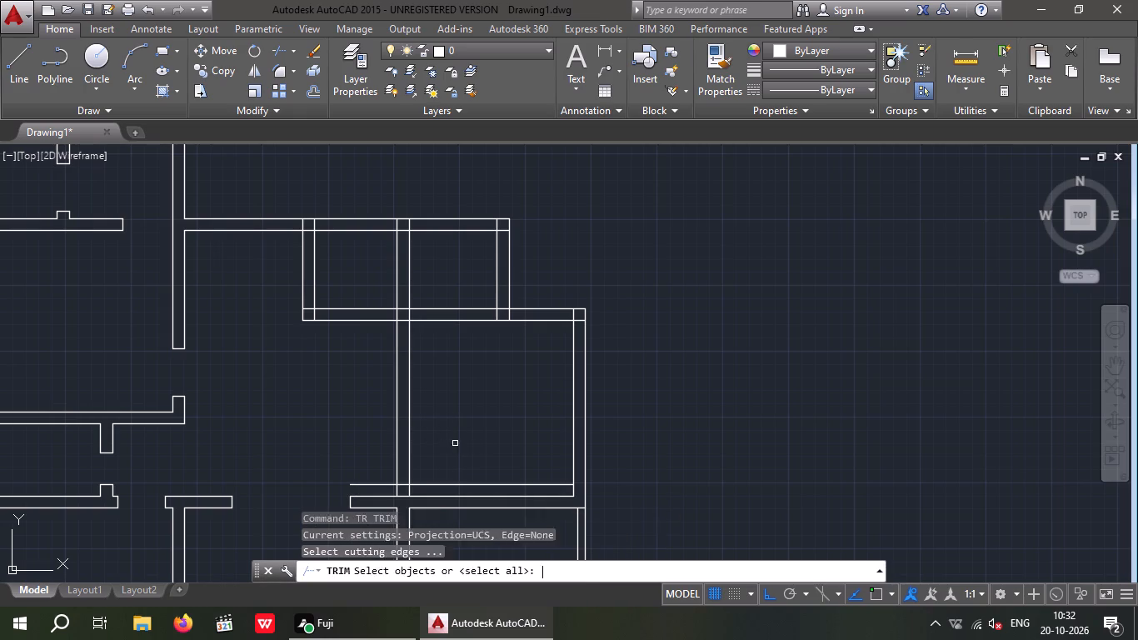
pyautogui.press('space')
pyautogui.click(442, 487)
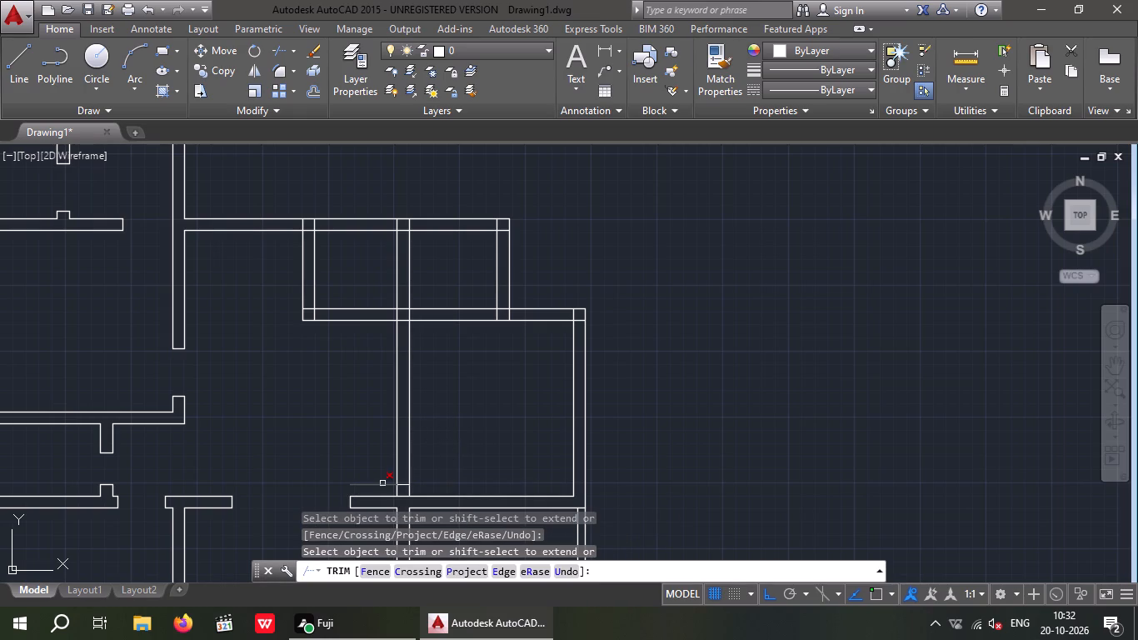
pyautogui.click(382, 483)
pyautogui.press('Escape')
pyautogui.press('Escape')
pyautogui.press('Escape')
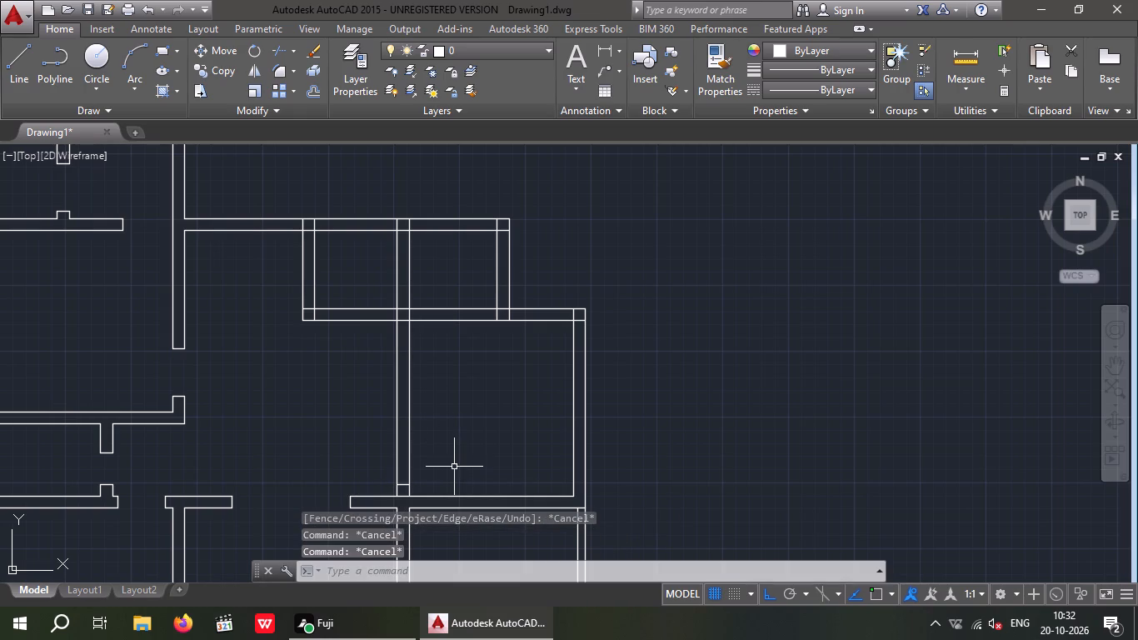
# Offset the short jamb line in the right room's left wall 3' upward.
pyautogui.press('o')
pyautogui.press('Return')
pyautogui.press('3')
pyautogui.press("'")
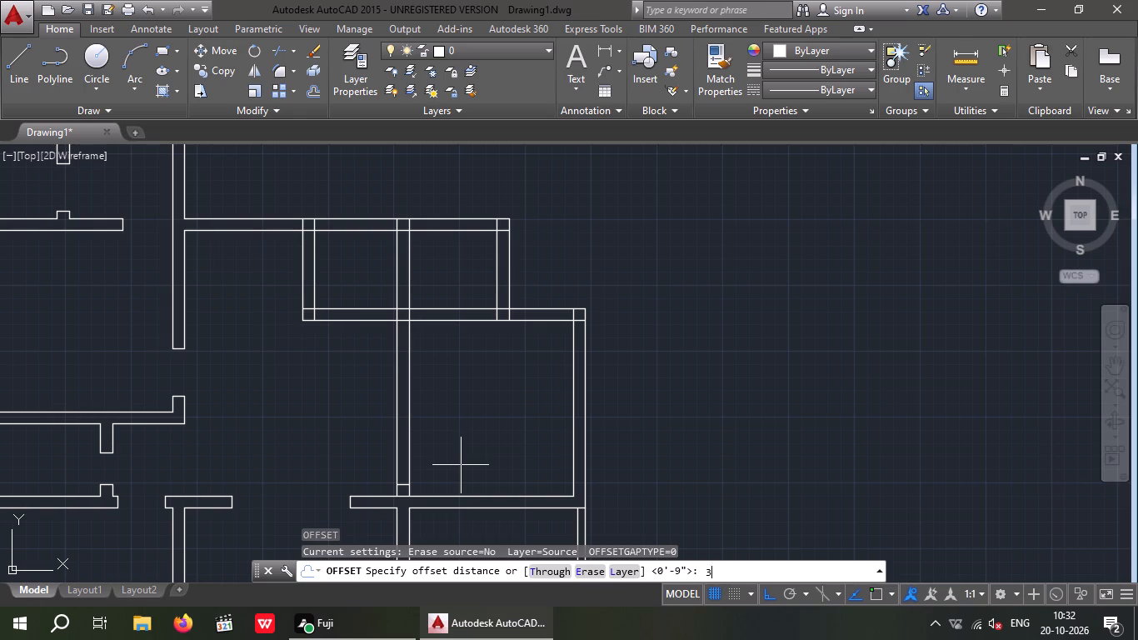
pyautogui.press('Return')
pyautogui.scroll(2, 402, 485)
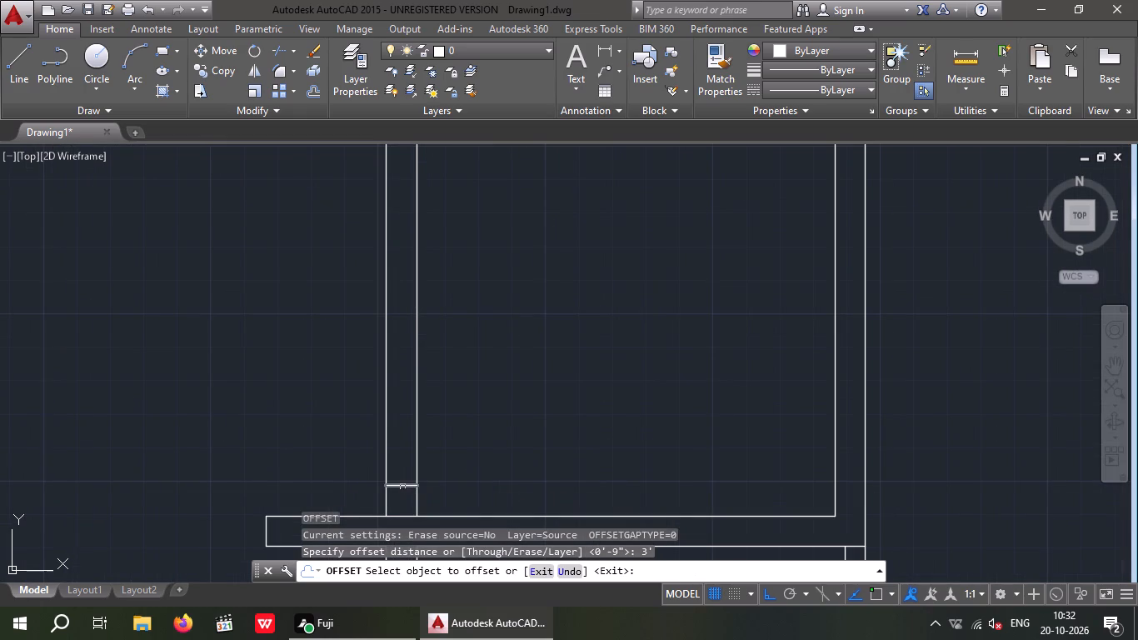
pyautogui.click(402, 487)
pyautogui.click(402, 407)
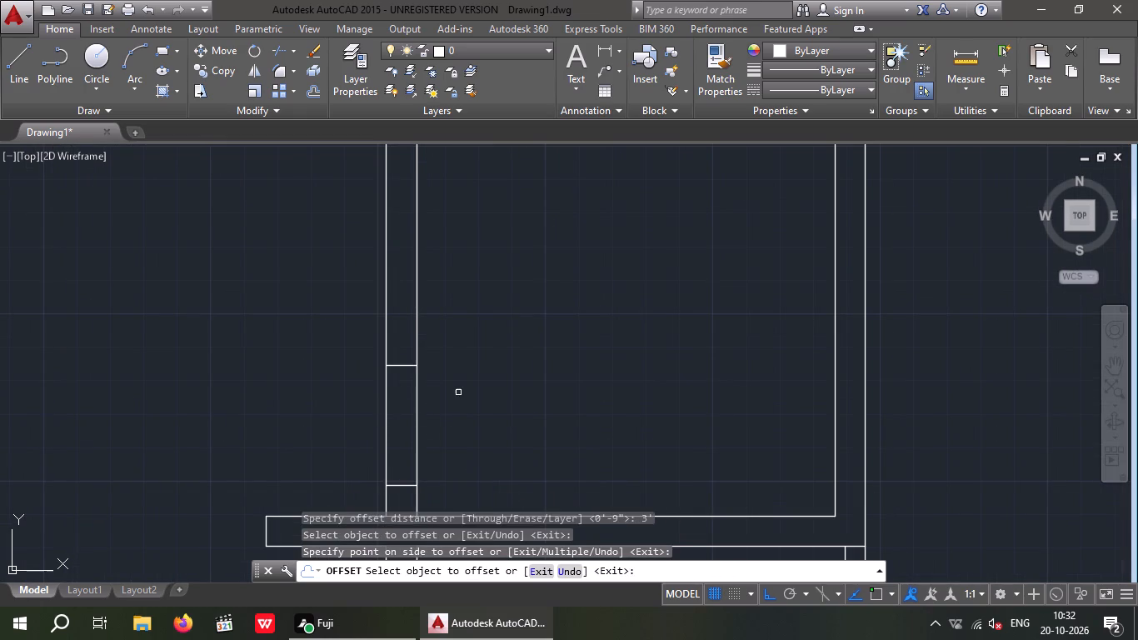
pyautogui.press('Escape')
pyautogui.press('Escape')
# Trim both lines of the right room's left wall between the two jamb lines to open the 3' doorway.
pyautogui.write('TR')
pyautogui.press('space')
pyautogui.press('space')
pyautogui.moveTo(508, 413); pyautogui.dragTo(381, 443)
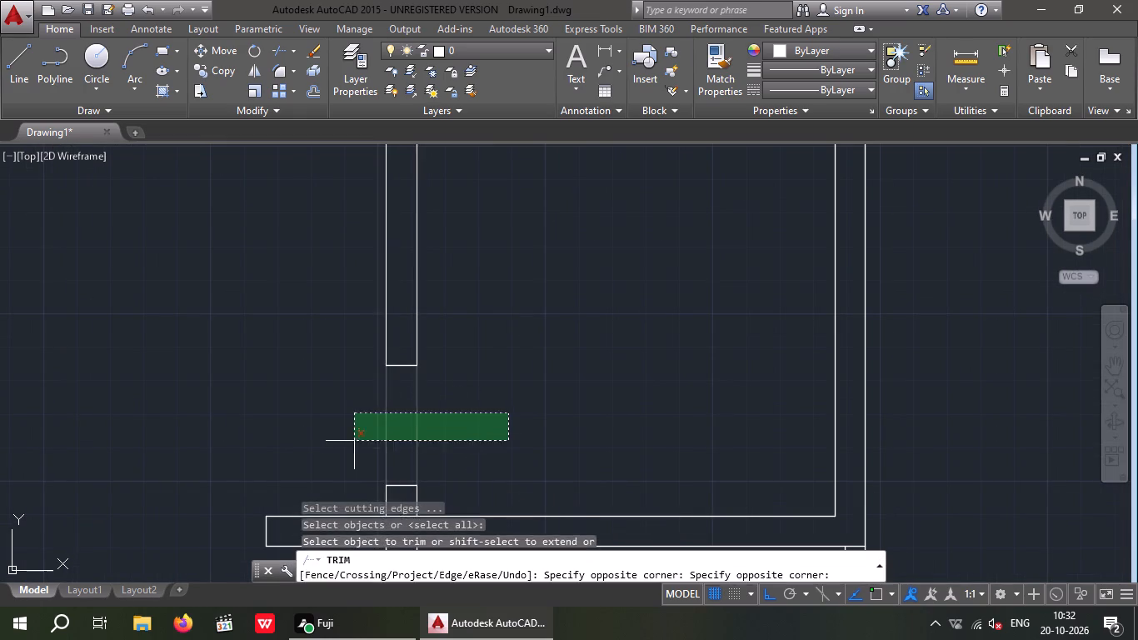
pyautogui.moveTo(342, 440); pyautogui.dragTo(350, 437)
# Trim the line separating the short wall stub below the doorway from the horizontal wall beneath it.
pyautogui.scroll(-1, 390, 410)
pyautogui.scroll(-1, 397, 487)
pyautogui.scroll(3, 397, 487)
pyautogui.click(392, 460)
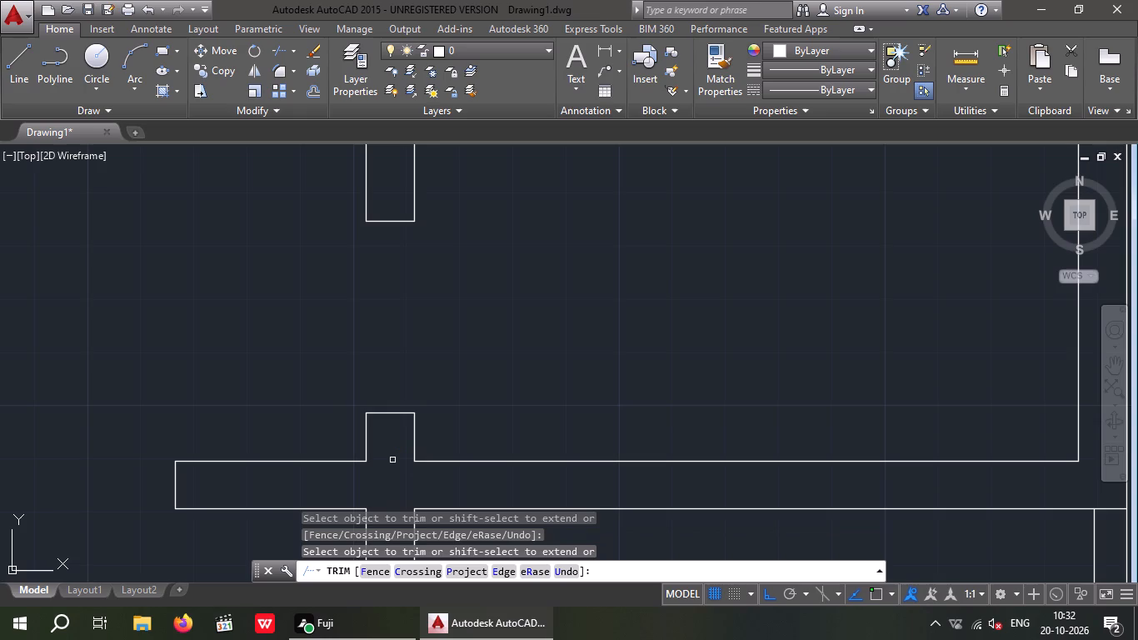
pyautogui.scroll(-3, 491, 370)
pyautogui.moveTo(544, 332); pyautogui.dragTo(503, 404, button='middle')
pyautogui.press('Escape')
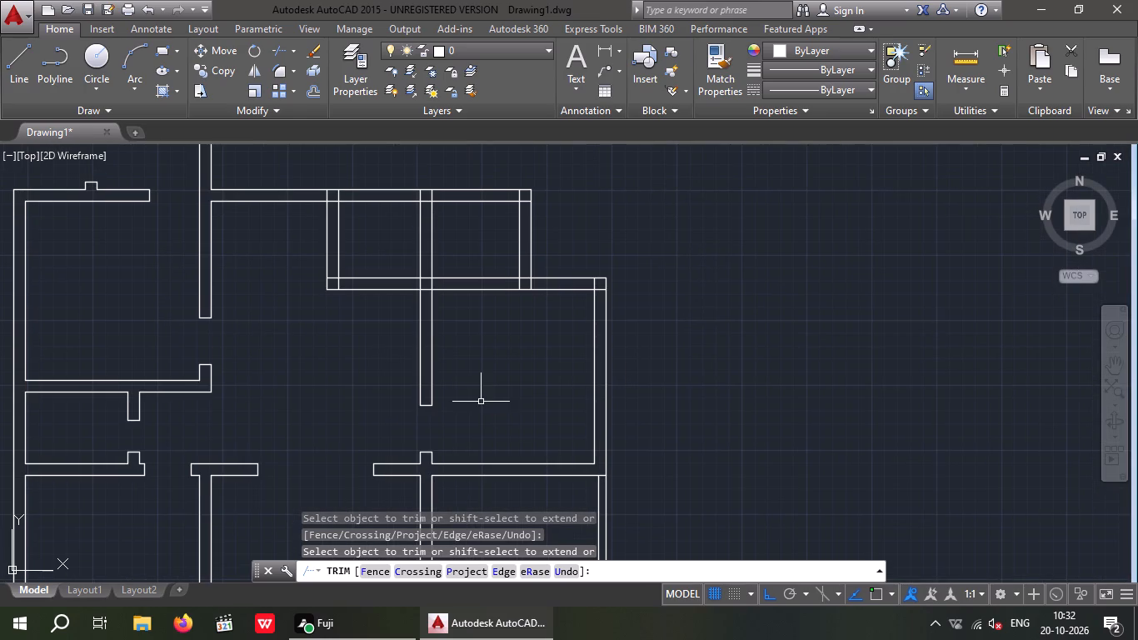
pyautogui.press('Escape')
pyautogui.moveTo(486, 444); pyautogui.dragTo(487, 459, button='middle')
pyautogui.press('Escape')
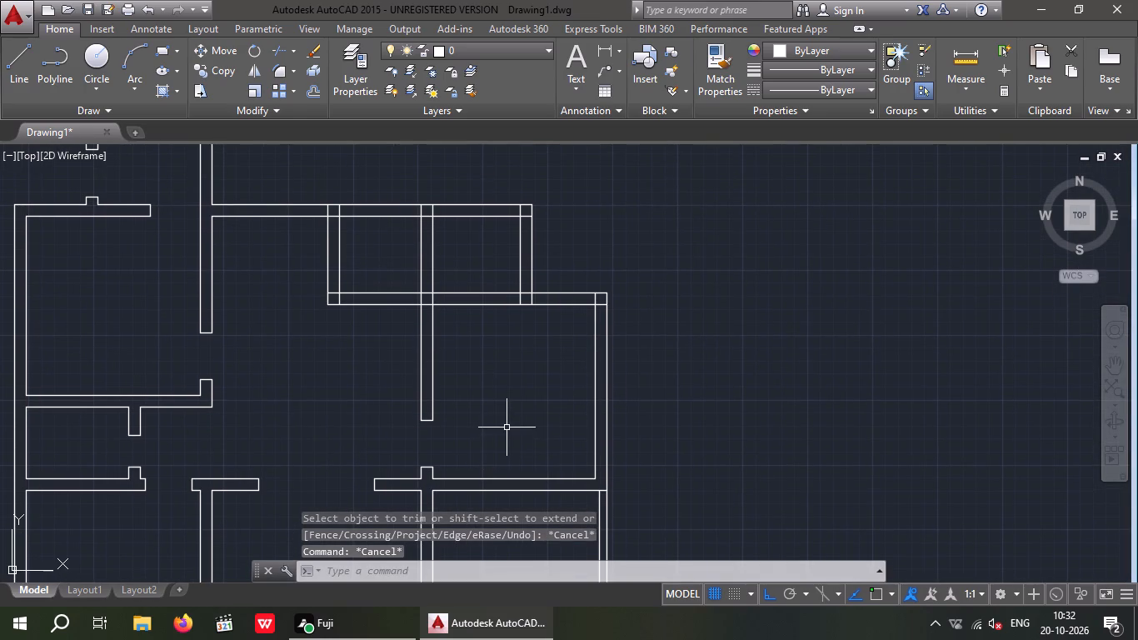
pyautogui.press('Escape')
# Trim the overlapping lines at the right room's upper-right wall corner.
pyautogui.write('TR')
pyautogui.press('space')
pyautogui.press('space')
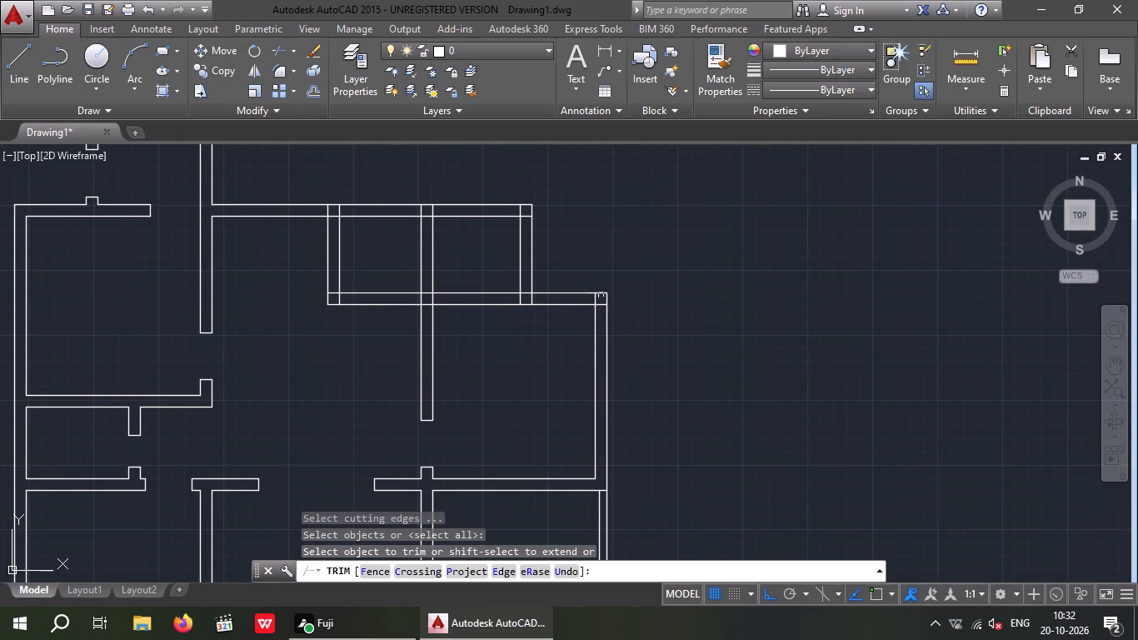
pyautogui.scroll(3, 599, 292)
pyautogui.click(601, 344)
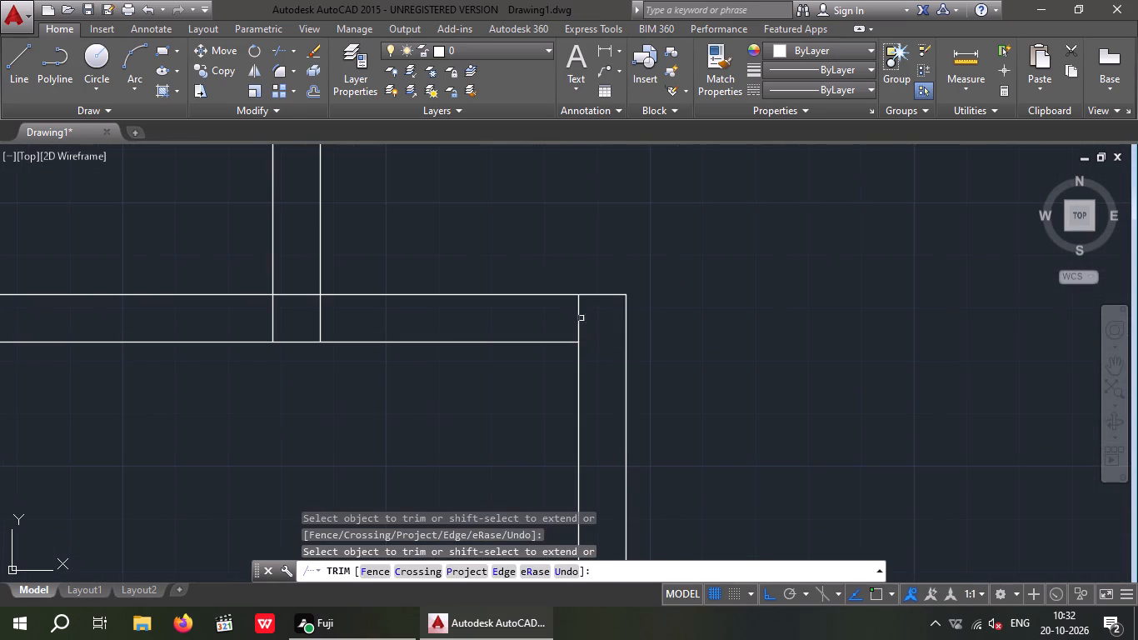
pyautogui.click(580, 316)
pyautogui.scroll(-3, 580, 316)
pyautogui.scroll(-1, 530, 376)
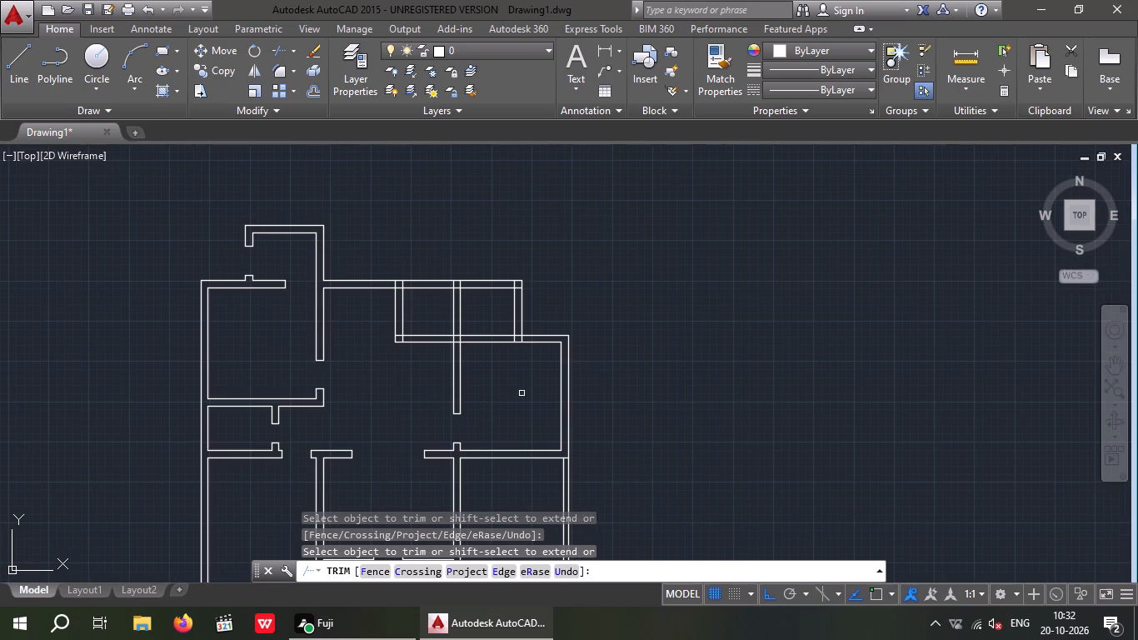
pyautogui.press('Escape')
pyautogui.press('Escape')
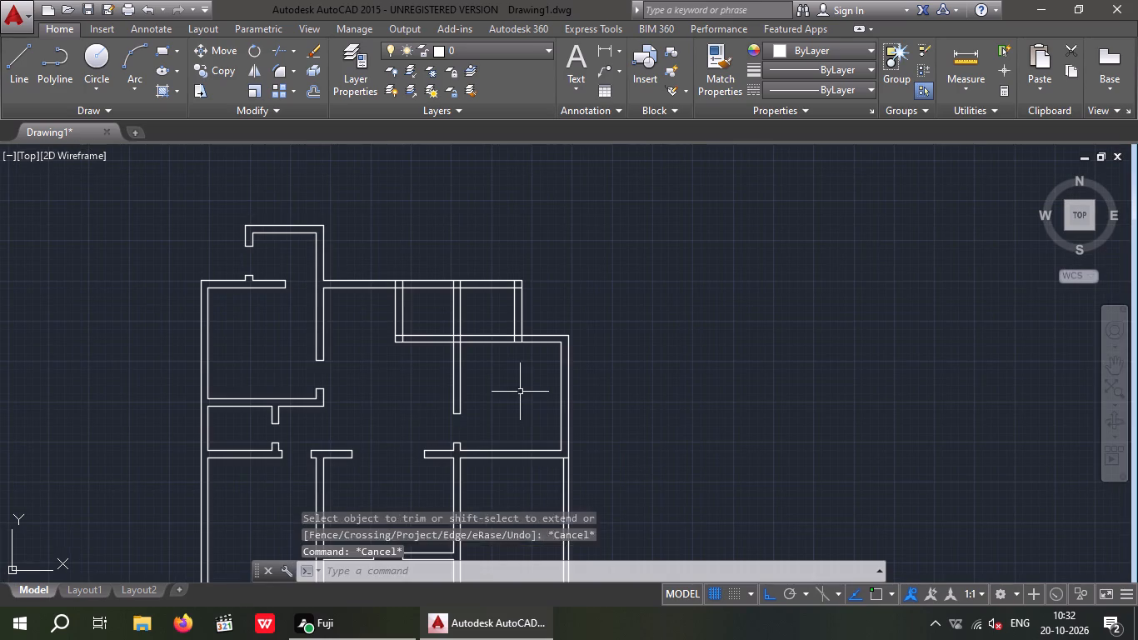
pyautogui.press('Escape')
# Trim the overlapping lines where the small top room's right wall meets the top wall of the right room.
pyautogui.scroll(4, 523, 335)
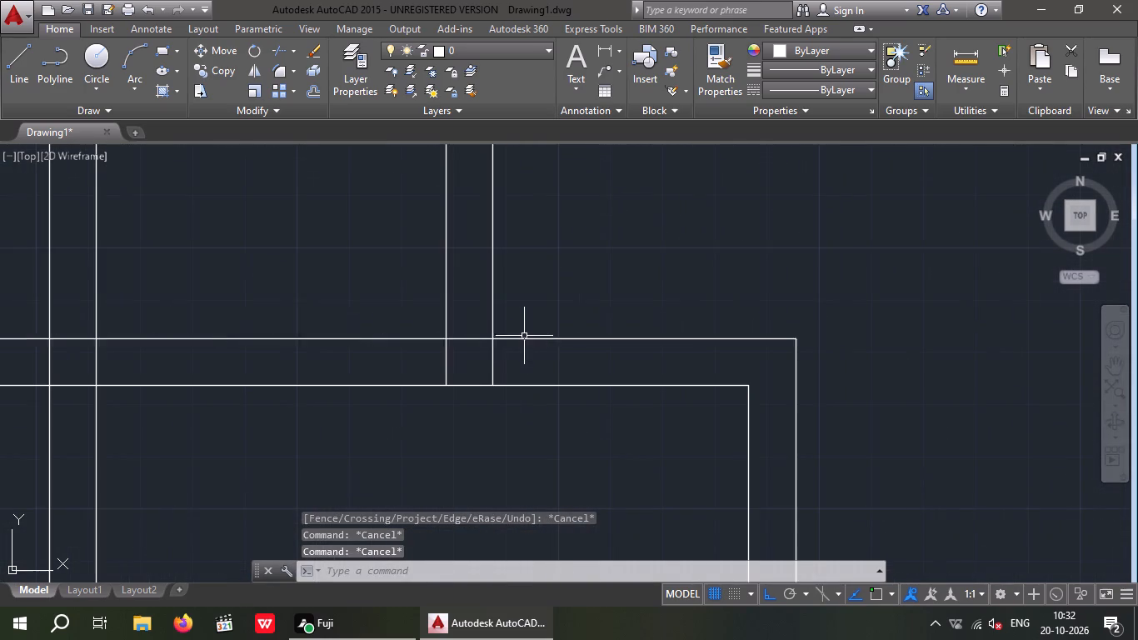
pyautogui.write('TR')
pyautogui.press('space')
pyautogui.press('space')
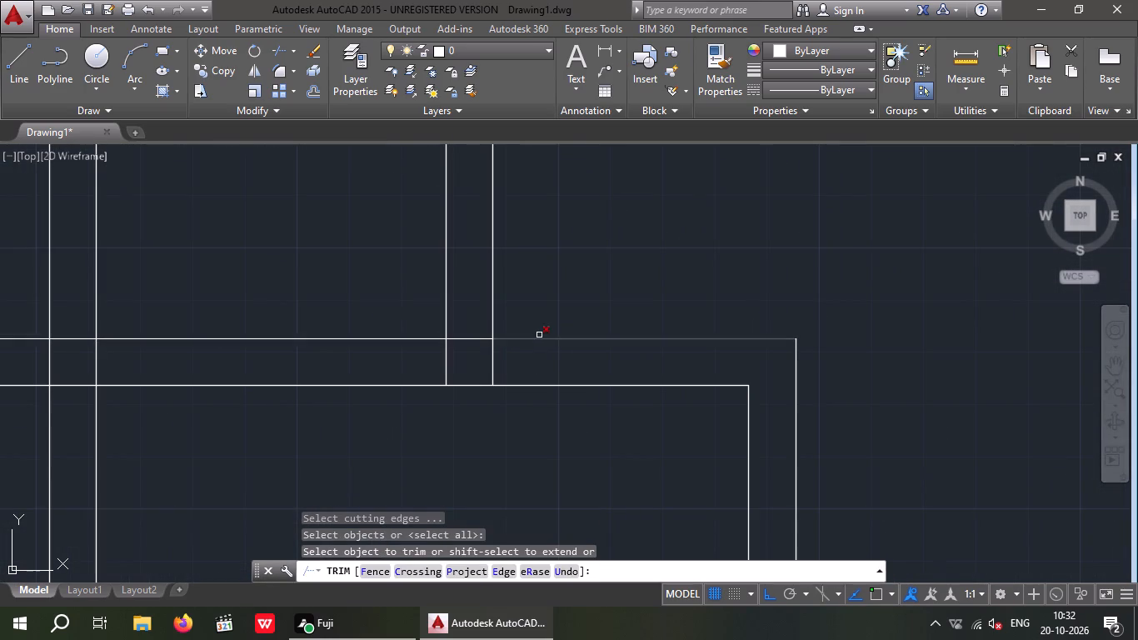
pyautogui.moveTo(513, 362); pyautogui.dragTo(452, 371)
pyautogui.click(410, 370)
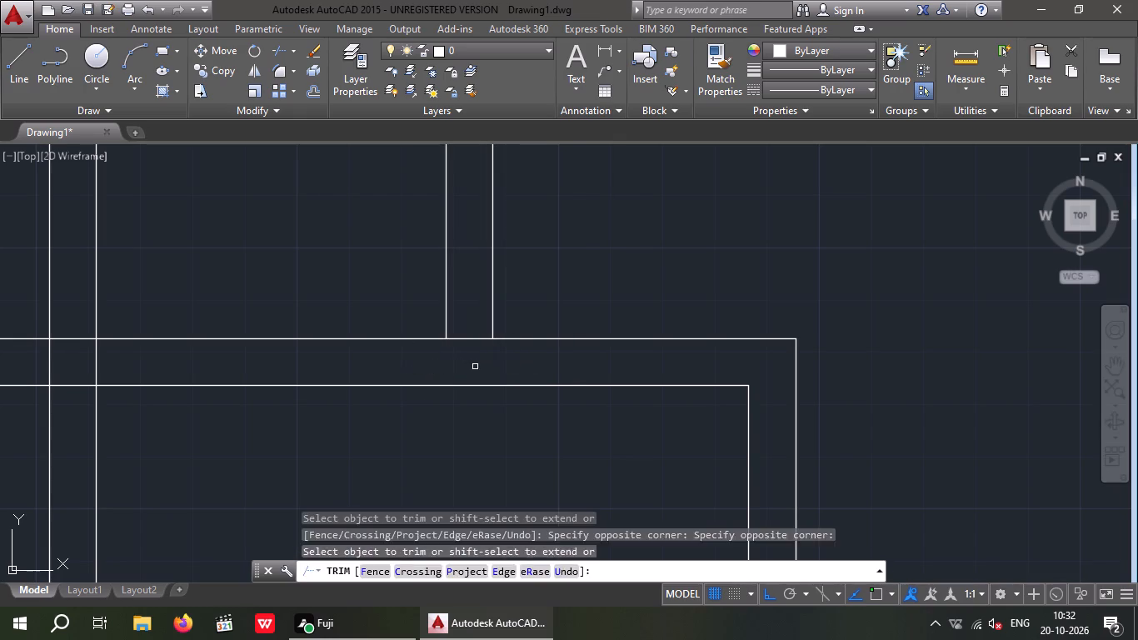
pyautogui.click(475, 367)
pyautogui.click(473, 321)
pyautogui.scroll(-4, 473, 321)
pyautogui.moveTo(475, 399); pyautogui.dragTo(497, 441, button='middle')
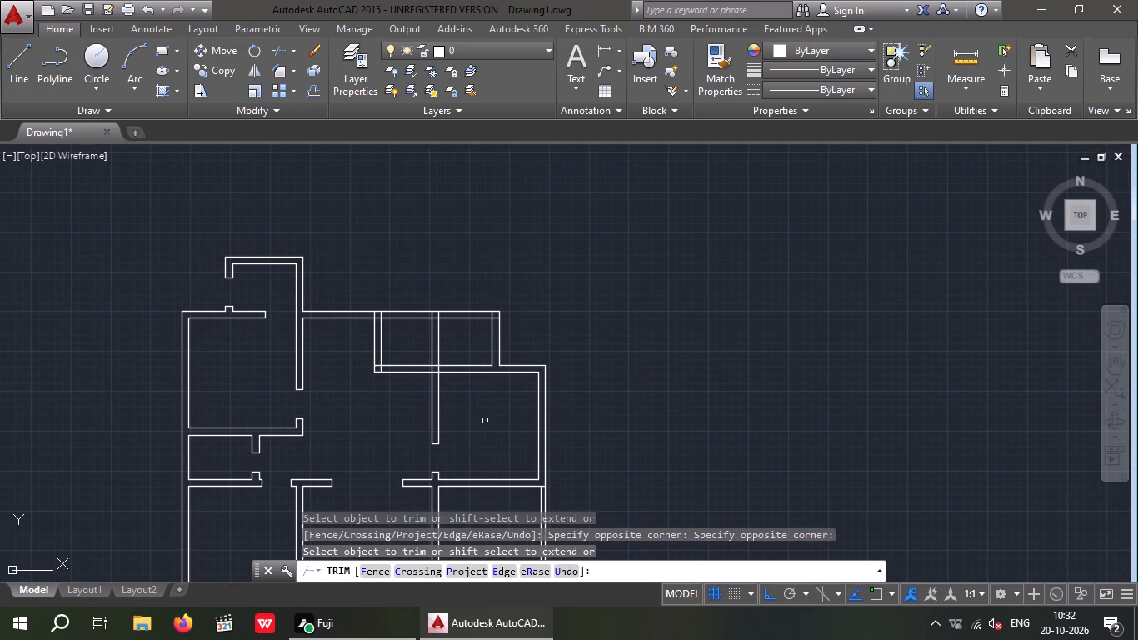
pyautogui.press('Escape')
pyautogui.press('Escape')
# Offset the right line of the vertical wall between the middle and right rooms 6" to the right.
pyautogui.press('o')
pyautogui.press('Return')
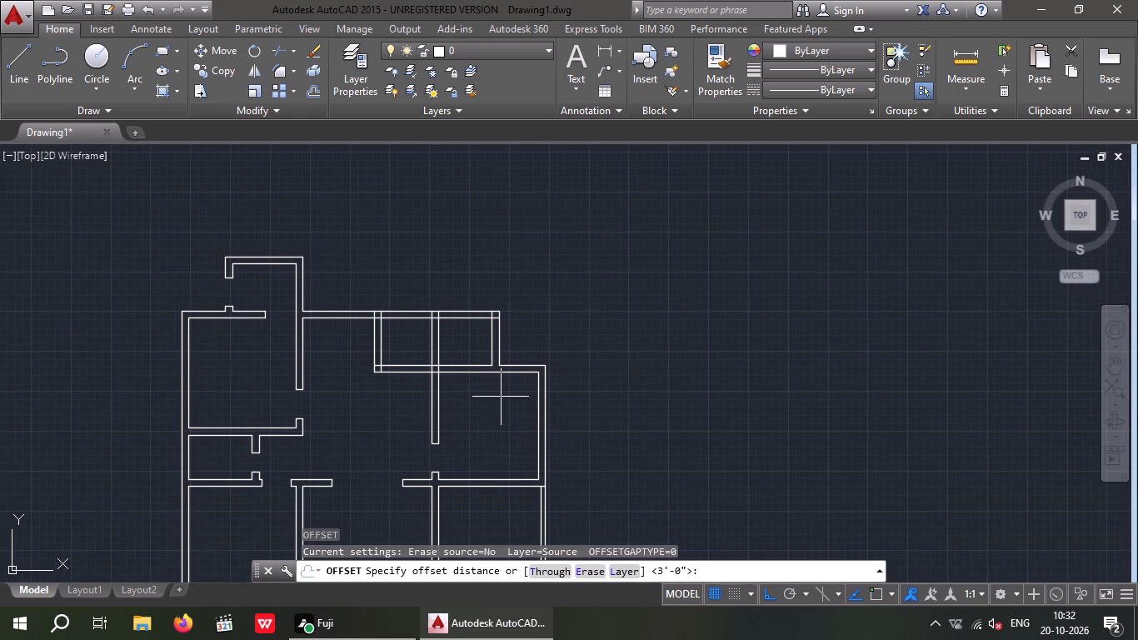
pyautogui.press('6')
pyautogui.hotkey('shift', '"')
pyautogui.press('Return')
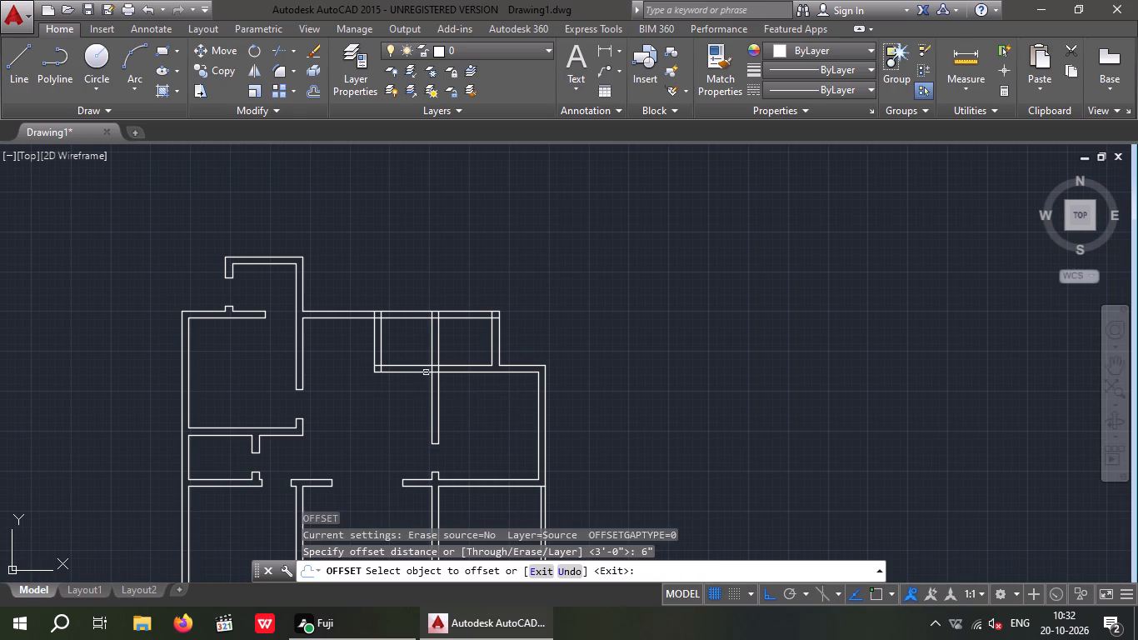
pyautogui.scroll(3, 441, 370)
pyautogui.moveTo(419, 374); pyautogui.dragTo(428, 377)
pyautogui.click(507, 407)
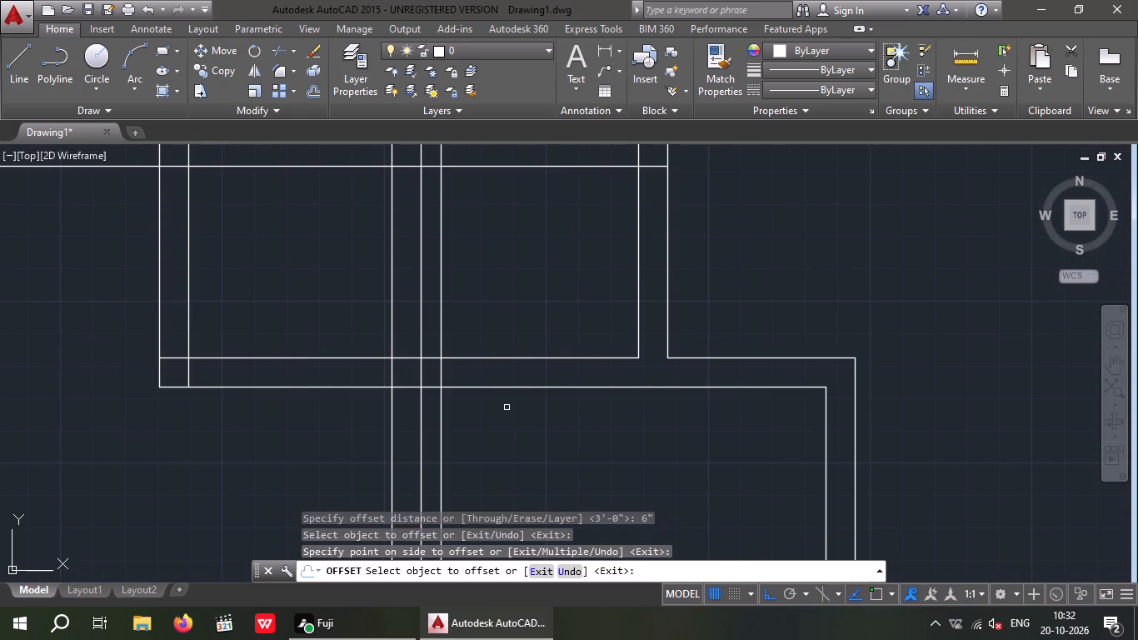
# Offset the newest vertical line beside the wall between the middle and right rooms 2' to the right.
pyautogui.press('Escape')
pyautogui.press('Escape')
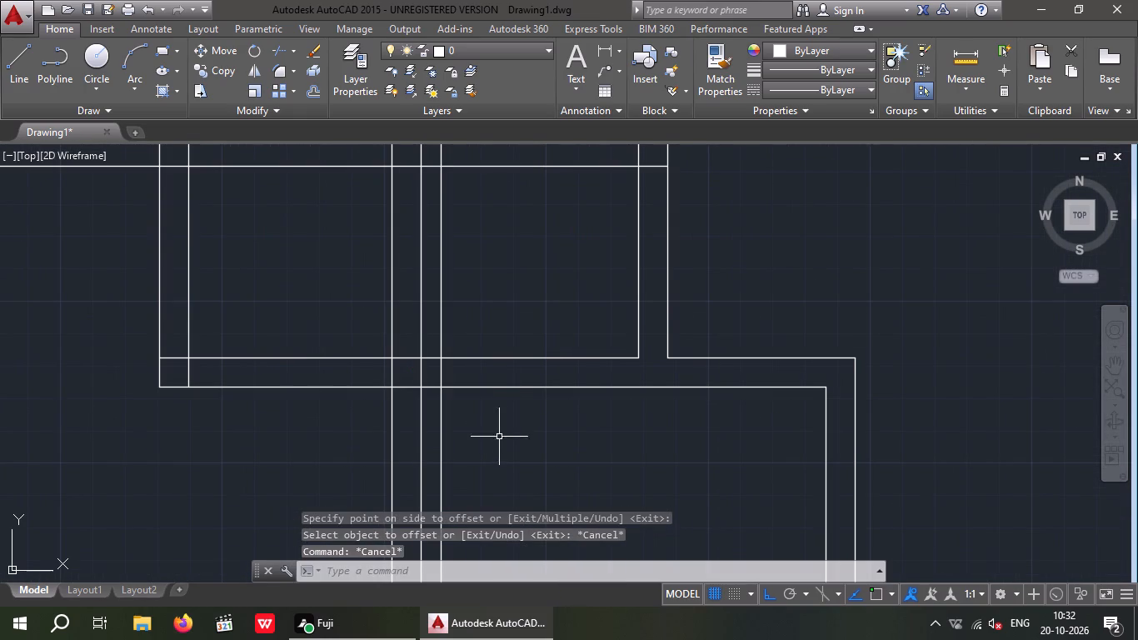
pyautogui.press('o')
pyautogui.press('Return')
pyautogui.press('2')
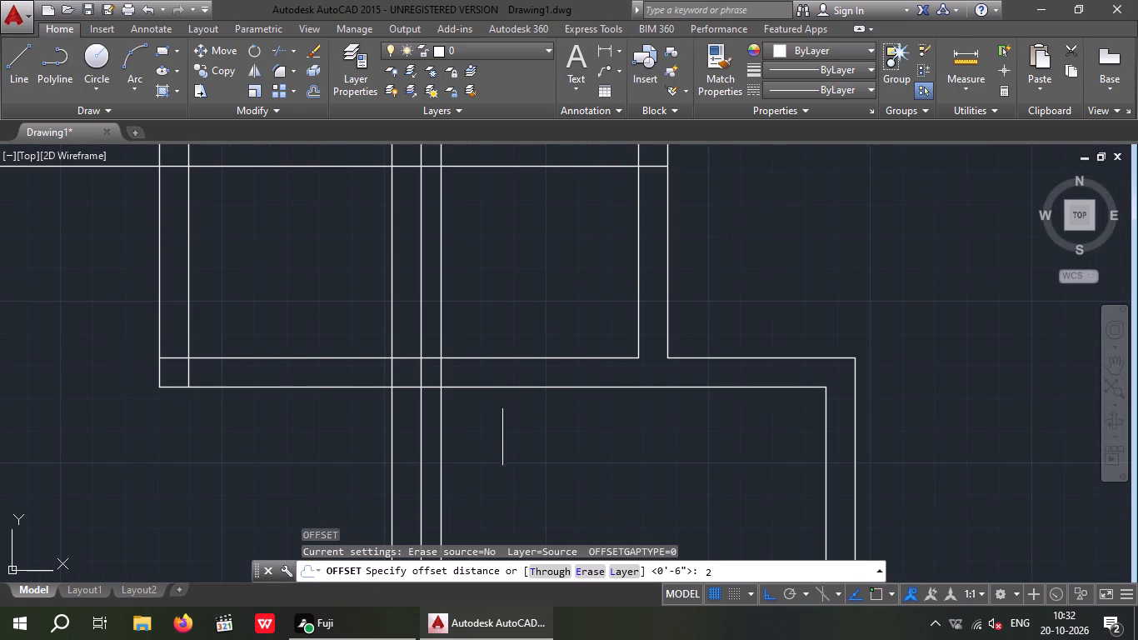
pyautogui.press("'")
pyautogui.press('Return')
pyautogui.moveTo(441, 436); pyautogui.dragTo(450, 436)
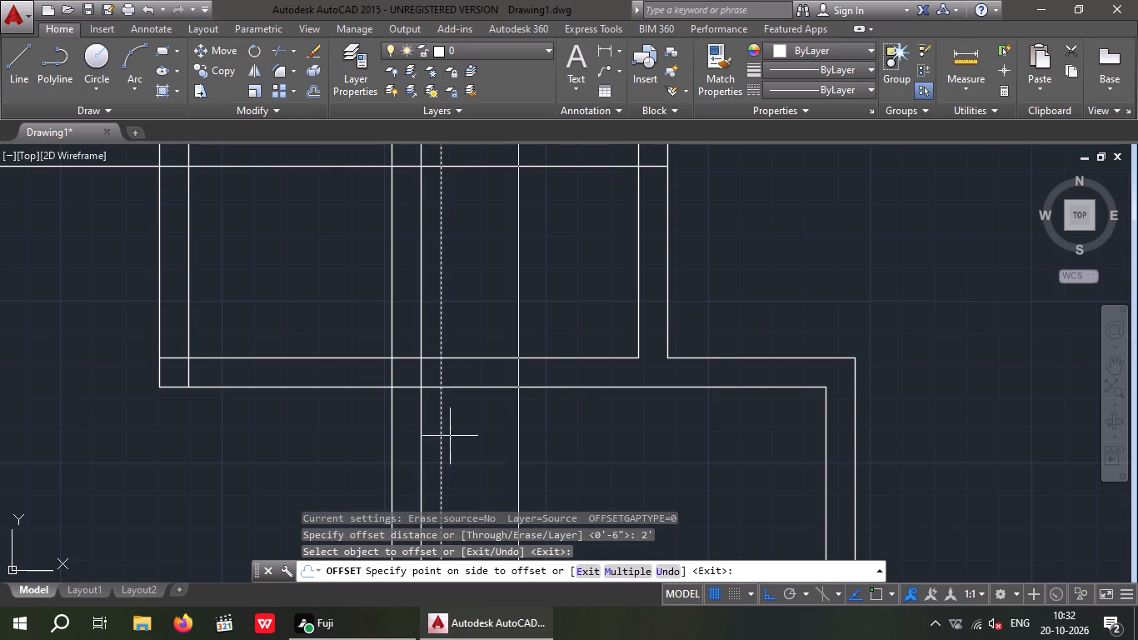
pyautogui.click(524, 436)
pyautogui.press('Escape')
pyautogui.press('Escape')
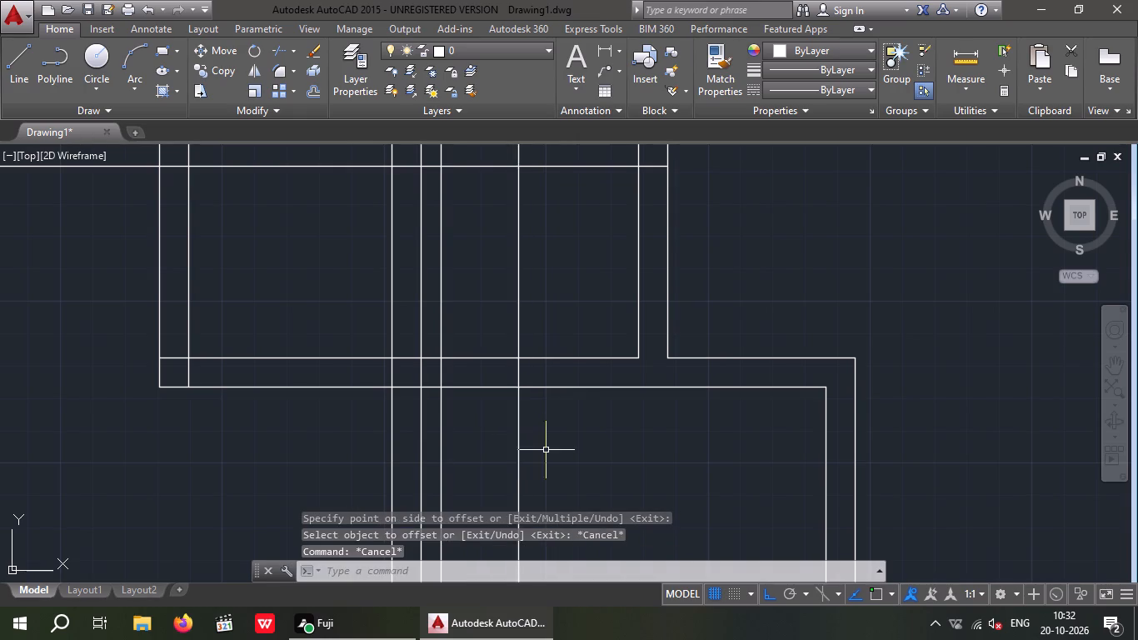
# Trim the two offset lines to the horizontal wall's thickness and cut the 2' door opening between them below the upper-right small room.
pyautogui.scroll(2, 547, 451)
pyautogui.scroll(-1, 547, 451)
pyautogui.press('Escape')
pyautogui.press('Escape')
pyautogui.write('TR')
pyautogui.press('space')
pyautogui.press('space')
pyautogui.moveTo(517, 247); pyautogui.dragTo(452, 261)
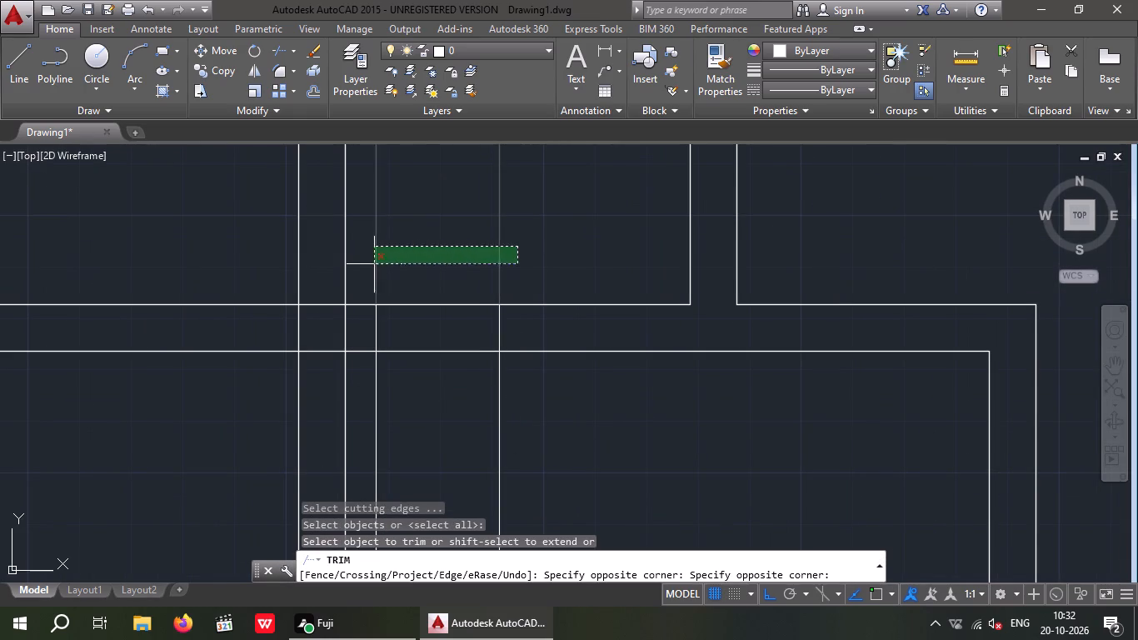
pyautogui.click(364, 267)
pyautogui.moveTo(542, 408); pyautogui.dragTo(455, 432)
pyautogui.click(363, 432)
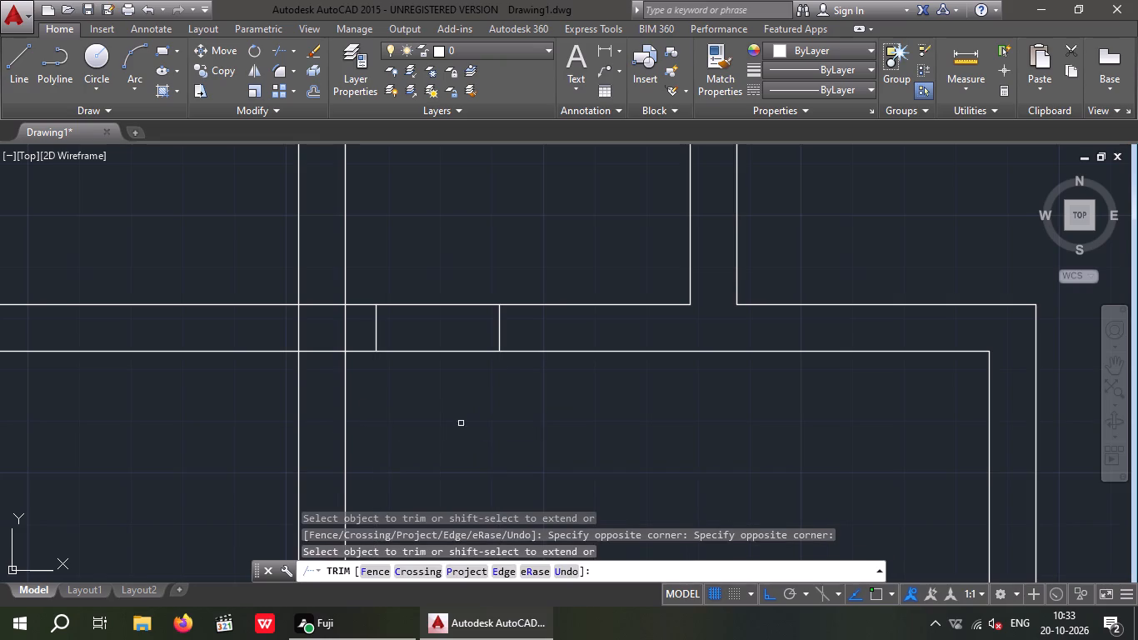
pyautogui.moveTo(461, 423); pyautogui.dragTo(438, 398)
pyautogui.click(416, 281)
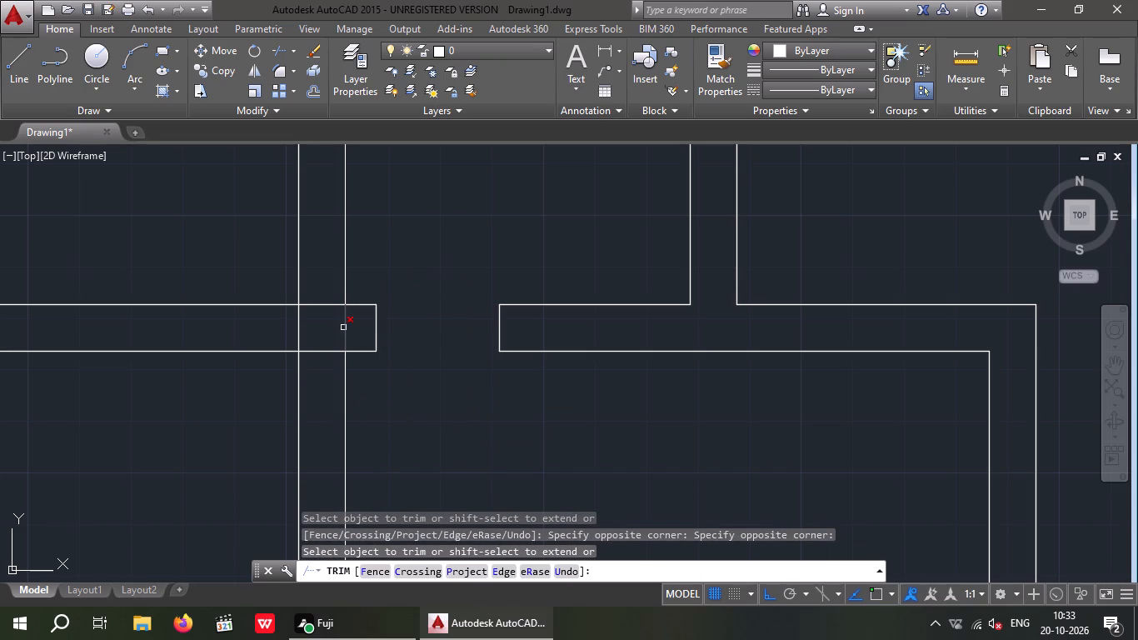
# Trim the overlapping lines where the vertical wall crosses the horizontal wall beside the new door opening.
pyautogui.click(343, 327)
pyautogui.click(324, 353)
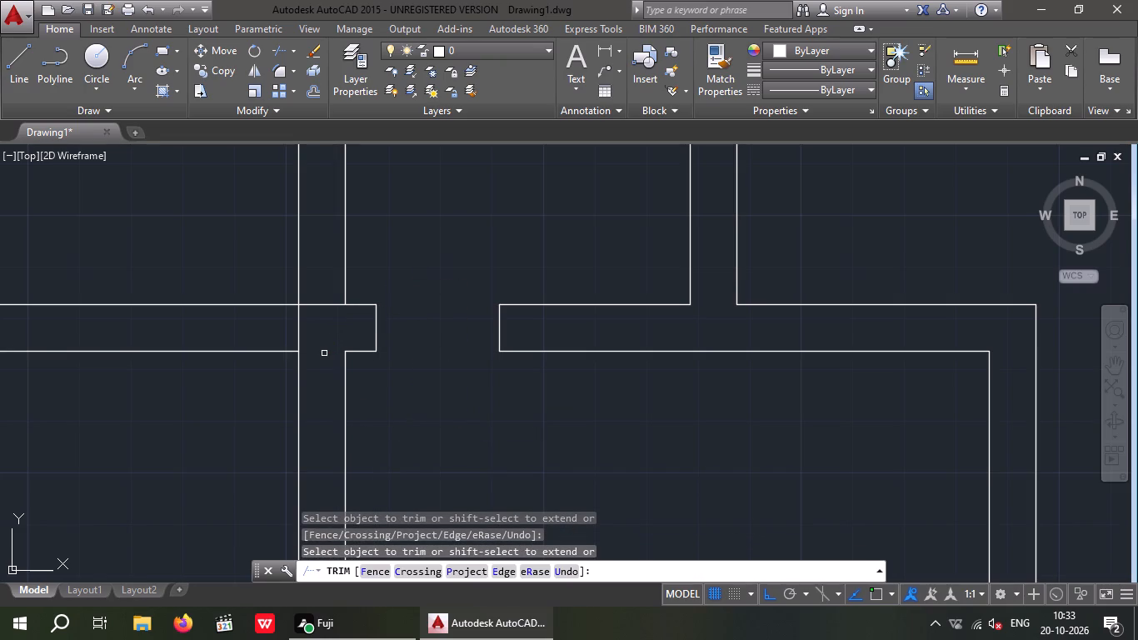
pyautogui.click(324, 307)
# Trim the overlapping lines at the upper-right outer corner of the right-hand small room.
pyautogui.scroll(-2, 324, 307)
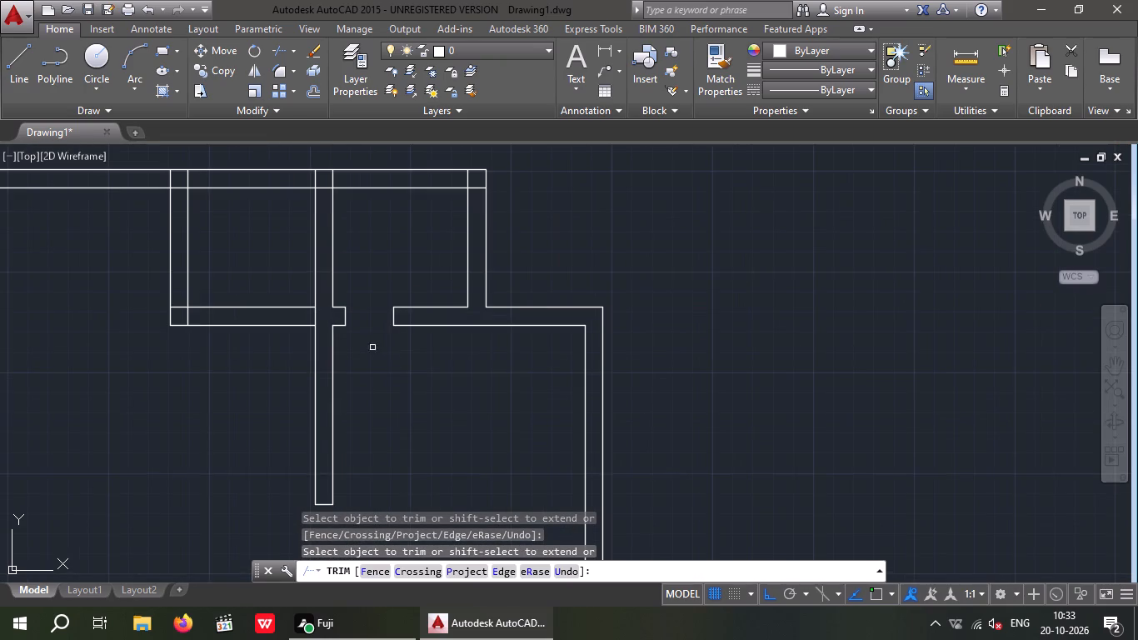
pyautogui.moveTo(400, 380); pyautogui.dragTo(405, 414, button='middle')
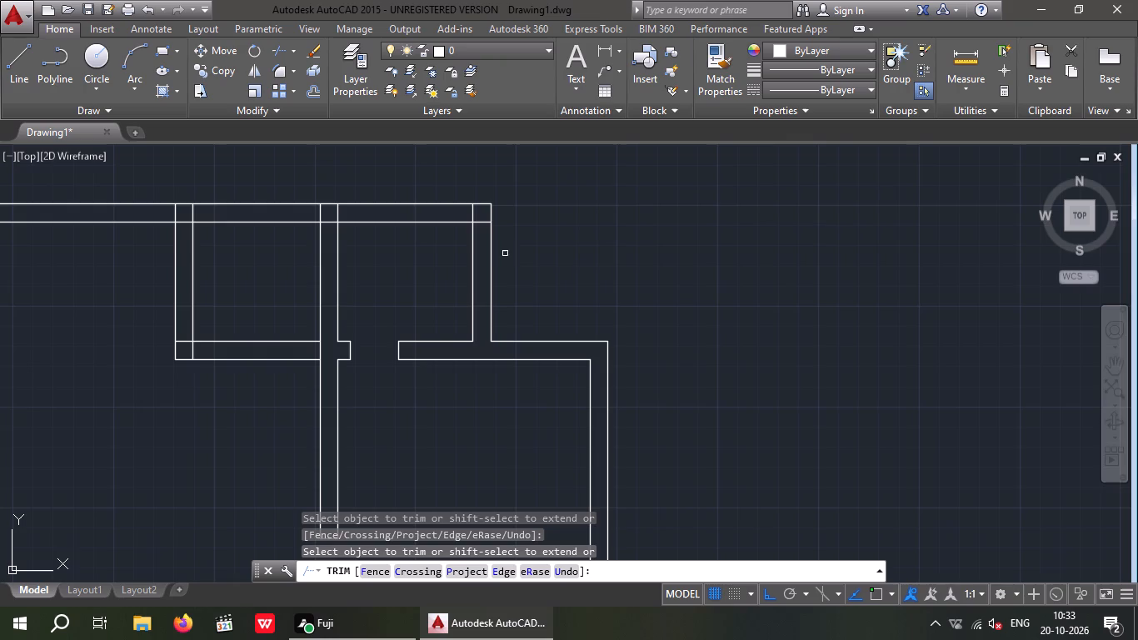
pyautogui.scroll(5, 479, 215)
pyautogui.click(482, 249)
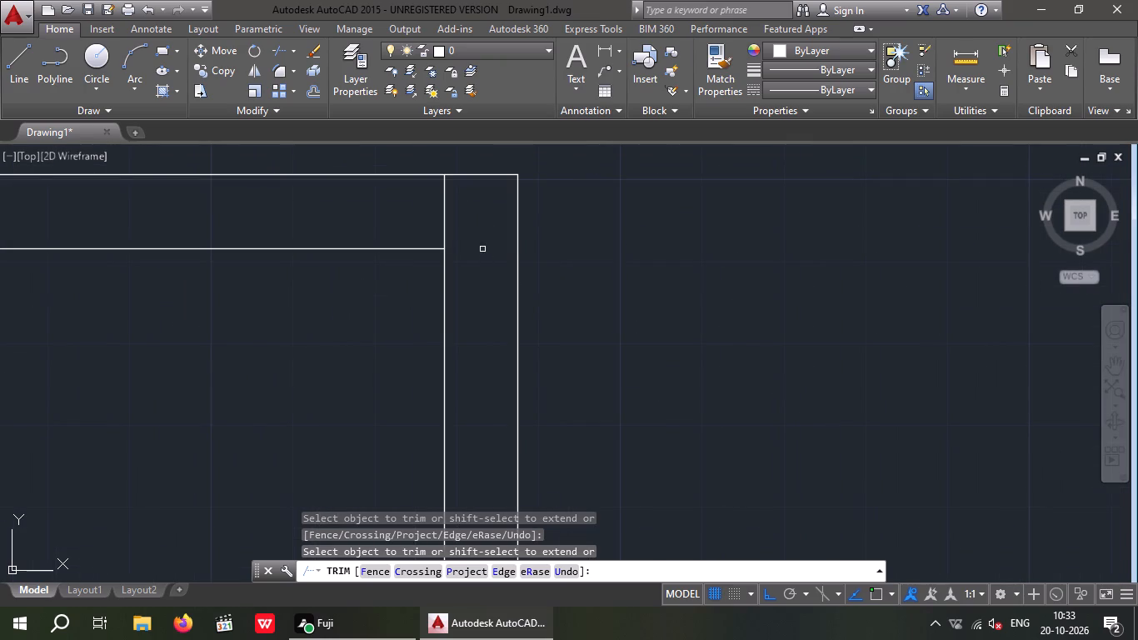
pyautogui.click(445, 215)
# Trim the overlapping lines where the dividing wall between the two small rooms meets the top wall.
pyautogui.scroll(-6, 456, 218)
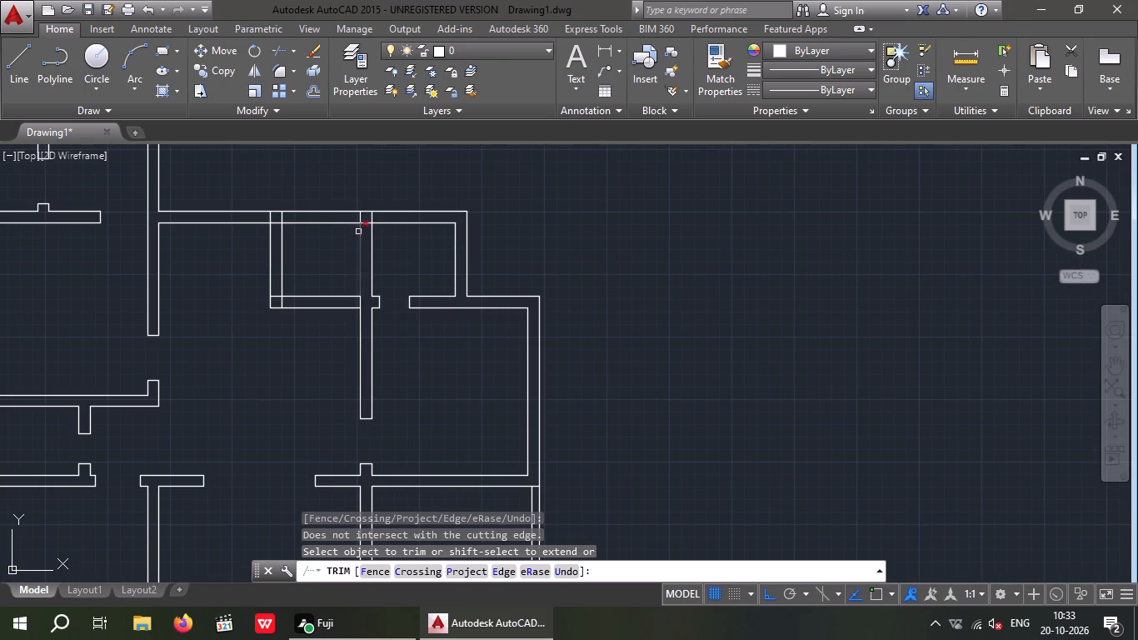
pyautogui.scroll(5, 362, 220)
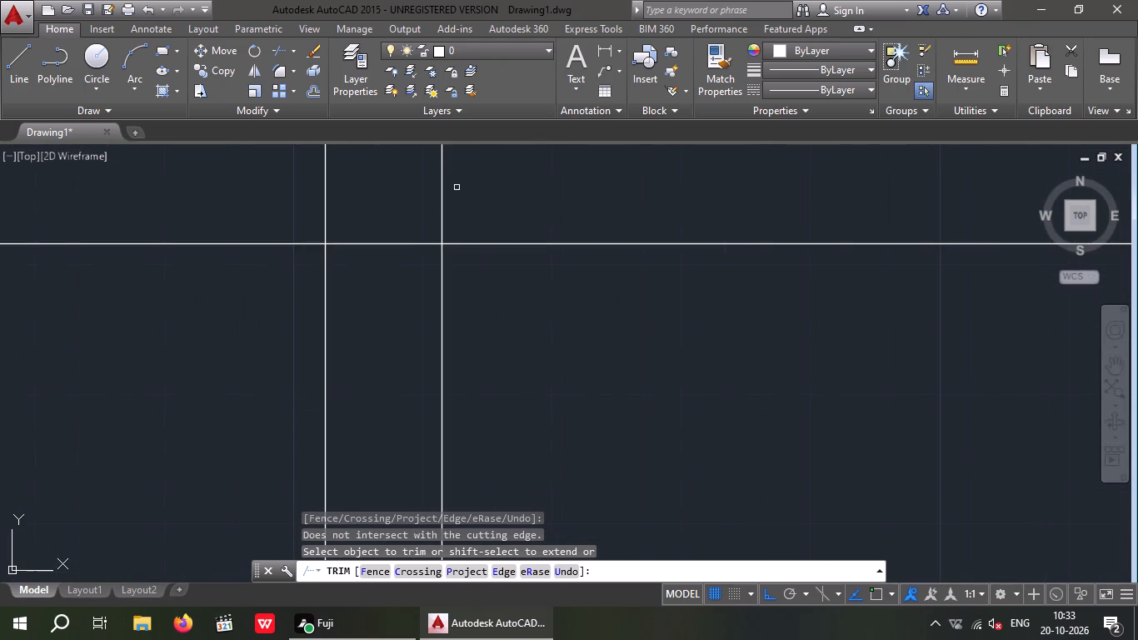
pyautogui.scroll(-1, 453, 192)
pyautogui.moveTo(481, 187); pyautogui.dragTo(402, 196)
pyautogui.click(362, 194)
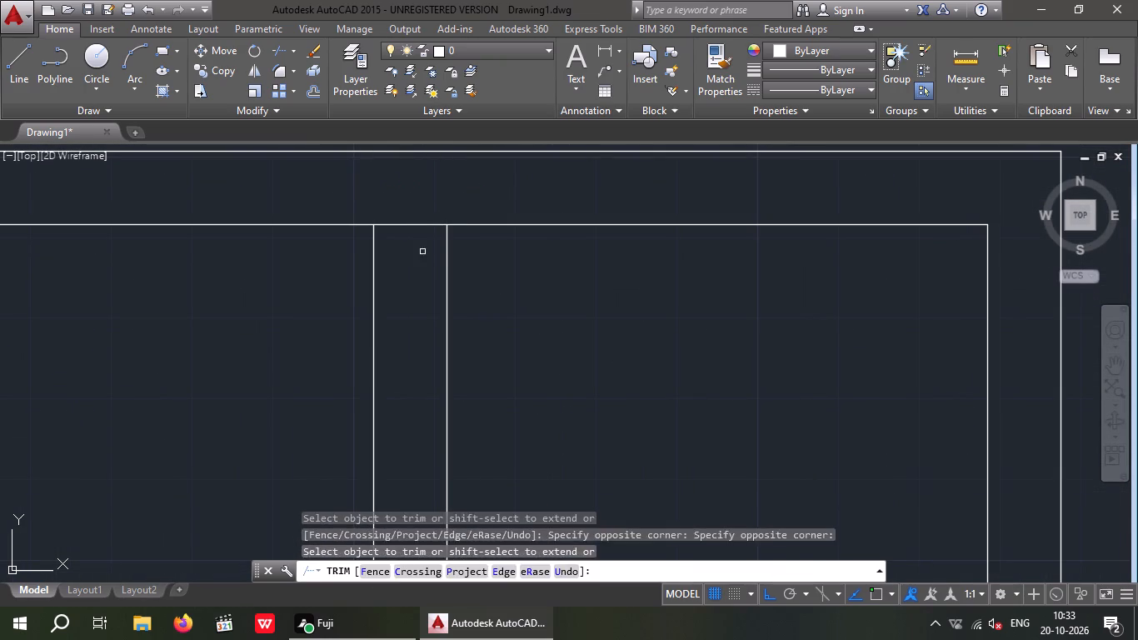
pyautogui.moveTo(422, 253); pyautogui.dragTo(408, 235)
pyautogui.click(399, 200)
pyautogui.scroll(-4, 399, 200)
pyautogui.moveTo(446, 259); pyautogui.dragTo(483, 301, button='middle')
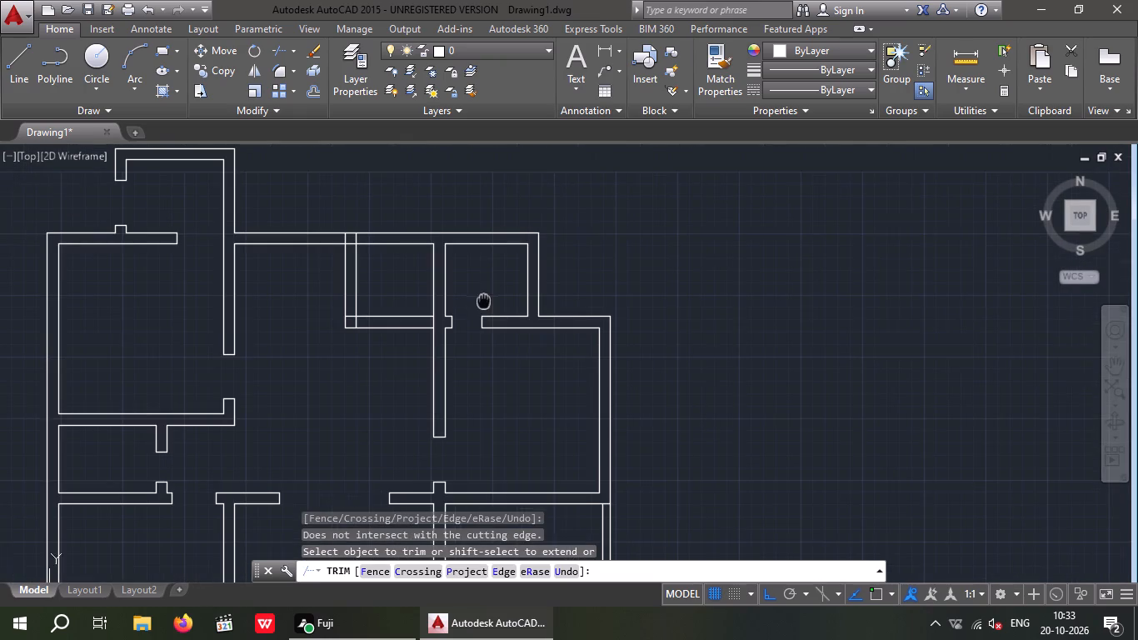
pyautogui.moveTo(483, 301); pyautogui.dragTo(483, 302, button='middle')
pyautogui.press('Escape')
pyautogui.press('Escape')
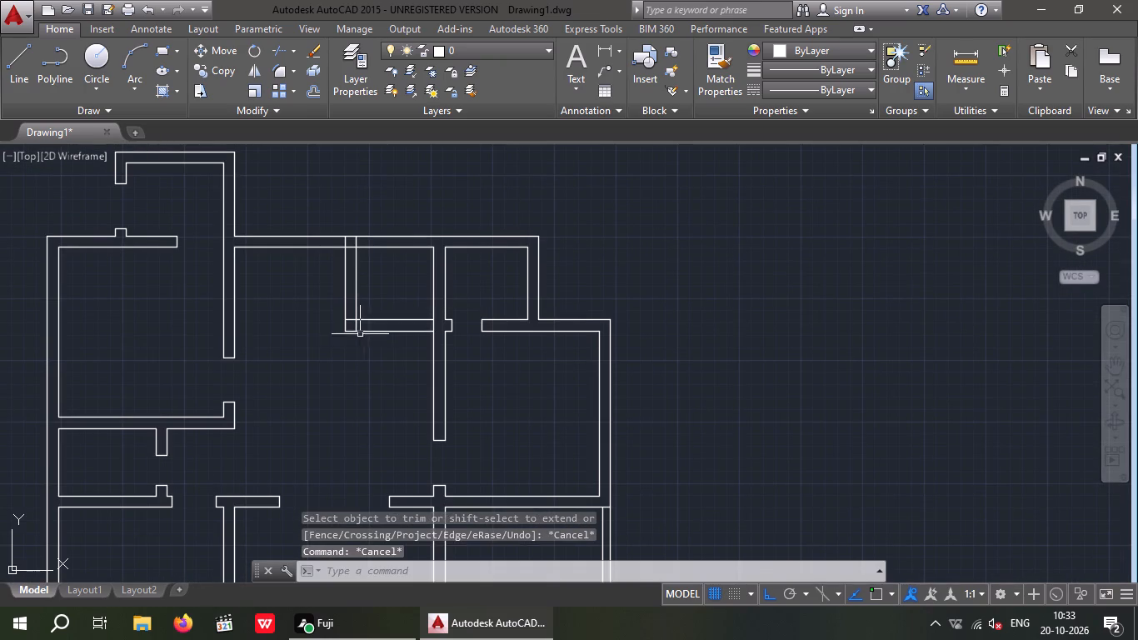
# Trim the overlapping lines at the lower-left wall corner of the left-hand small room.
pyautogui.scroll(1, 360, 334)
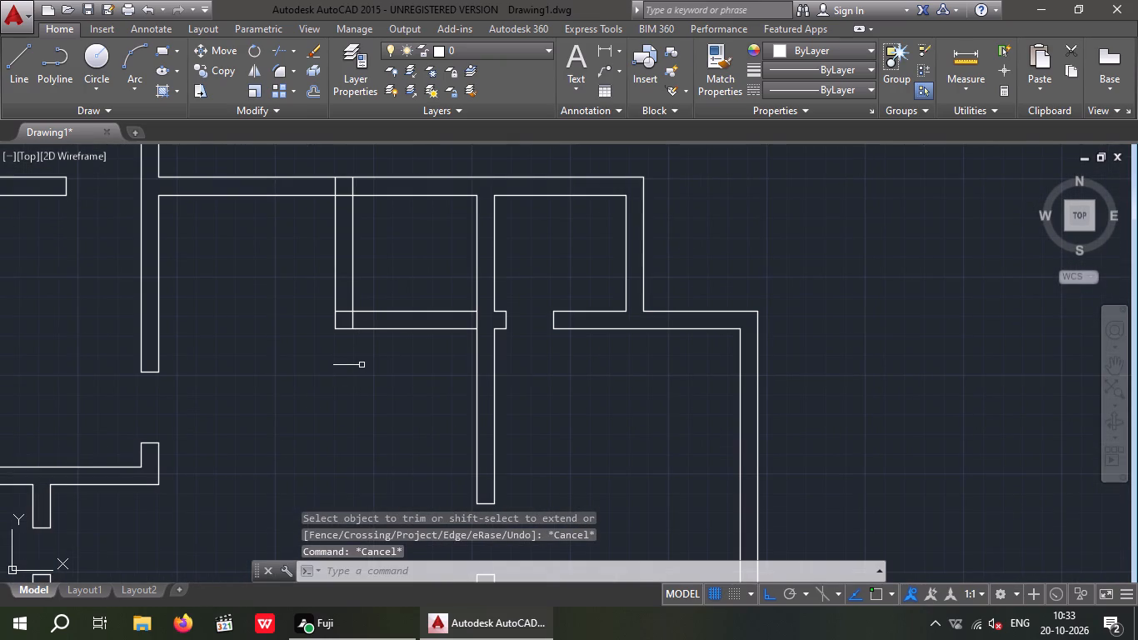
pyautogui.press('t')
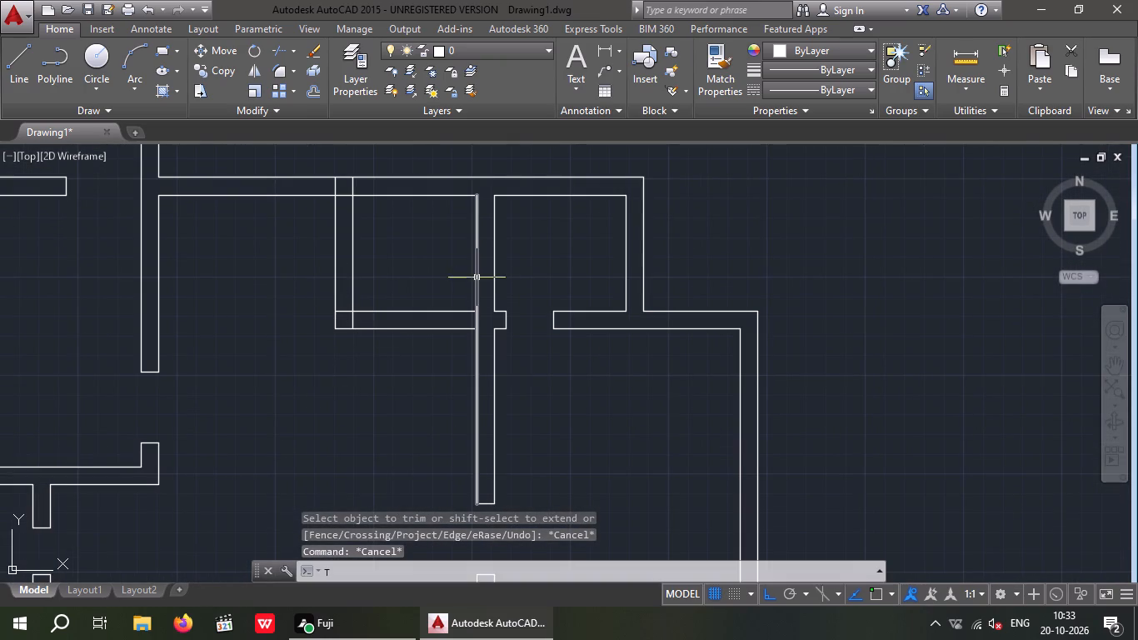
pyautogui.press('r')
pyautogui.press('space')
pyautogui.press('space')
pyautogui.scroll(3, 351, 318)
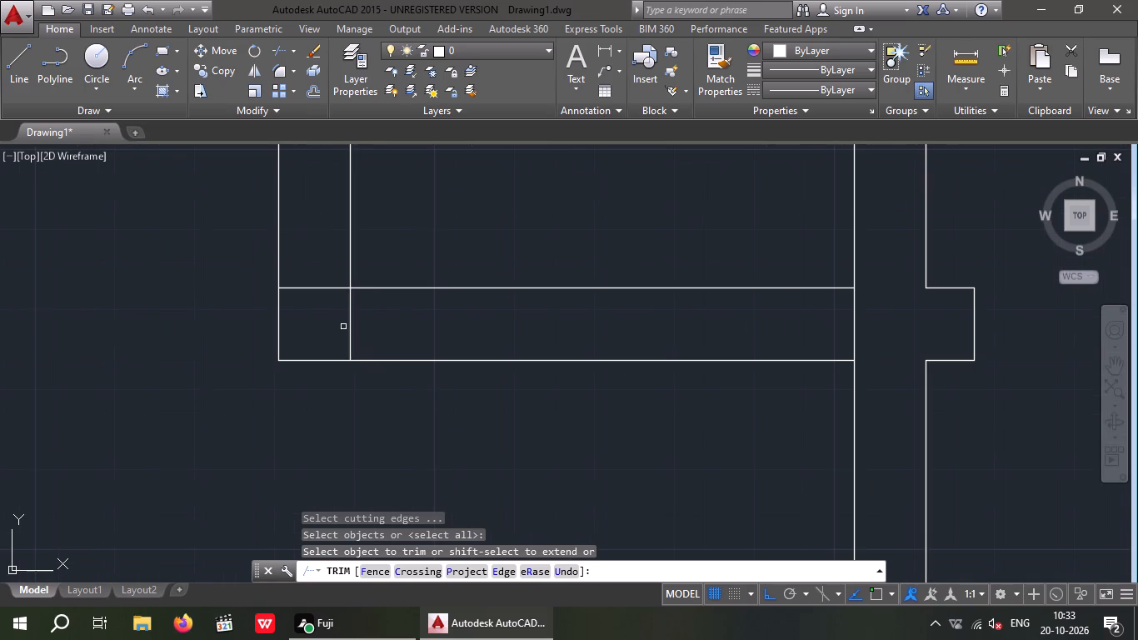
pyautogui.click(349, 322)
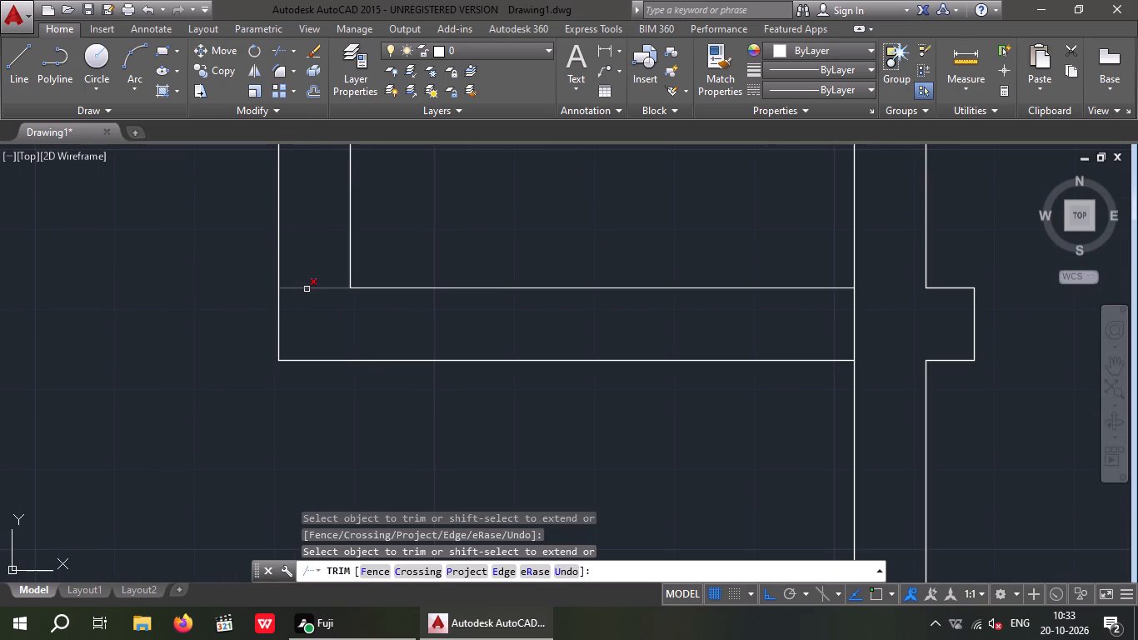
pyautogui.click(307, 290)
# Trim the overlapping lines where the left-hand small room's left wall meets the top wall.
pyautogui.scroll(-3, 333, 296)
pyautogui.moveTo(381, 258); pyautogui.dragTo(401, 372, button='middle')
pyautogui.scroll(2, 345, 286)
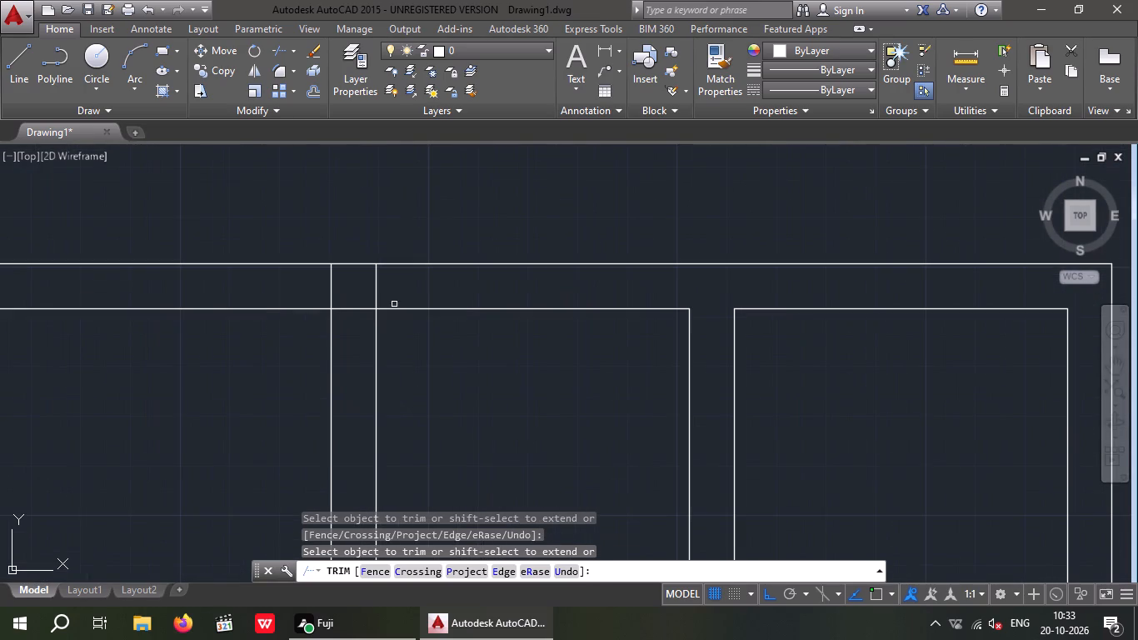
pyautogui.moveTo(397, 282); pyautogui.dragTo(365, 286)
pyautogui.click(308, 288)
pyautogui.moveTo(358, 325); pyautogui.dragTo(354, 317)
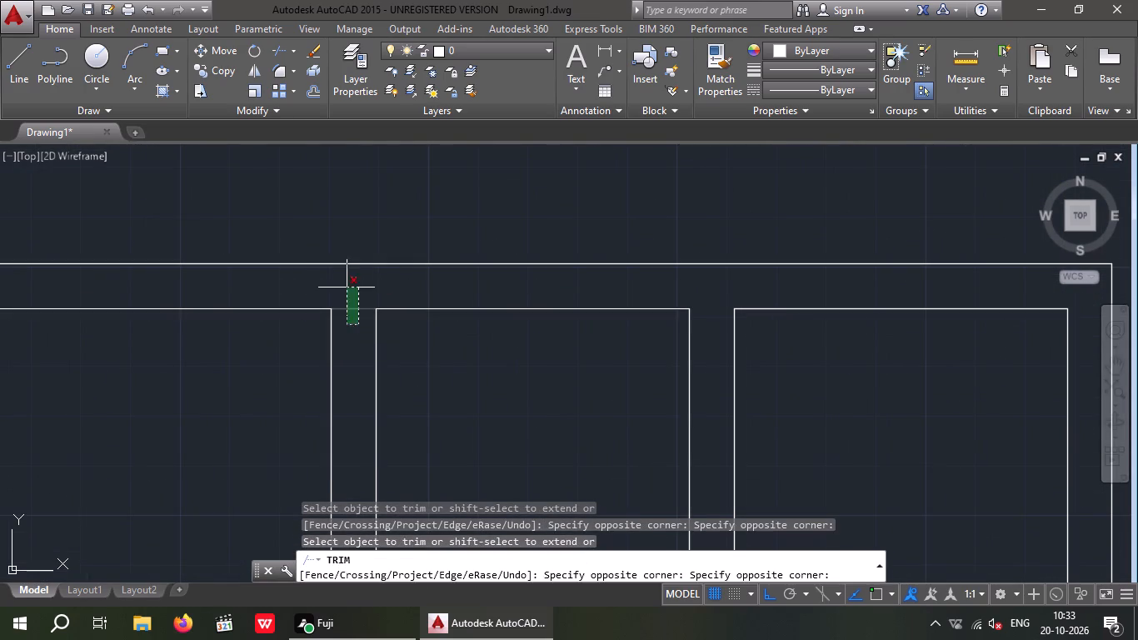
pyautogui.click(347, 287)
pyautogui.scroll(-1, 352, 298)
pyautogui.scroll(1, 352, 298)
pyautogui.scroll(-1, 352, 300)
pyautogui.press('Escape')
pyautogui.press('Escape')
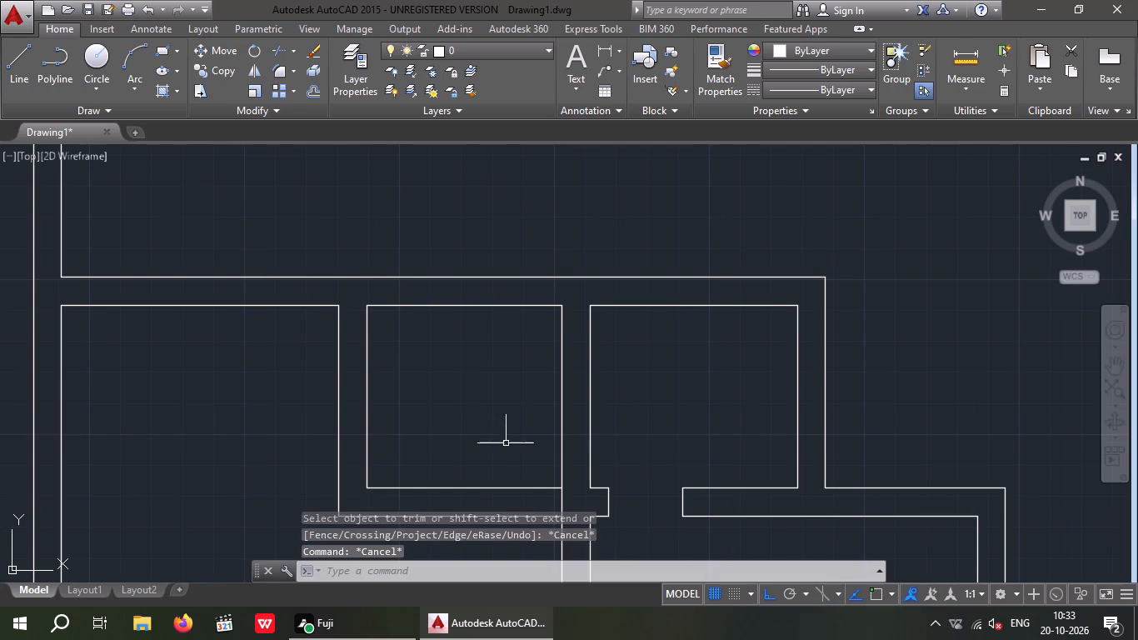
# Trim the line separating the left-hand small room's bottom wall from the vertical dividing wall.
pyautogui.moveTo(478, 408); pyautogui.dragTo(431, 367, button='middle')
pyautogui.write('TR')
pyautogui.press('space')
pyautogui.press('space')
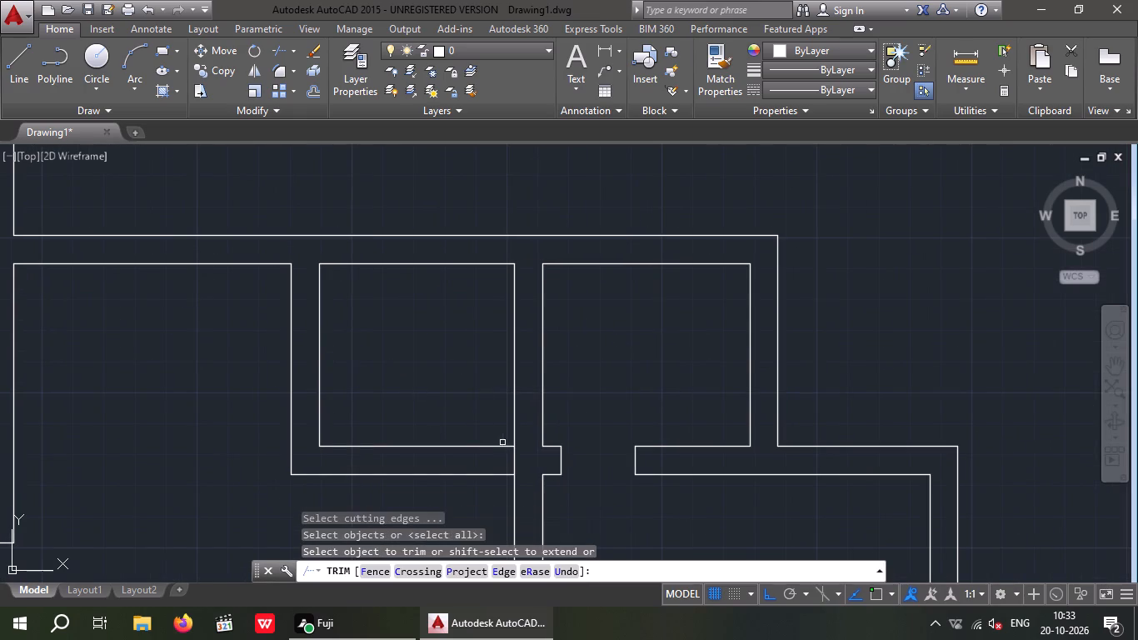
pyautogui.click(513, 463)
pyautogui.press('Escape')
pyautogui.press('Escape')
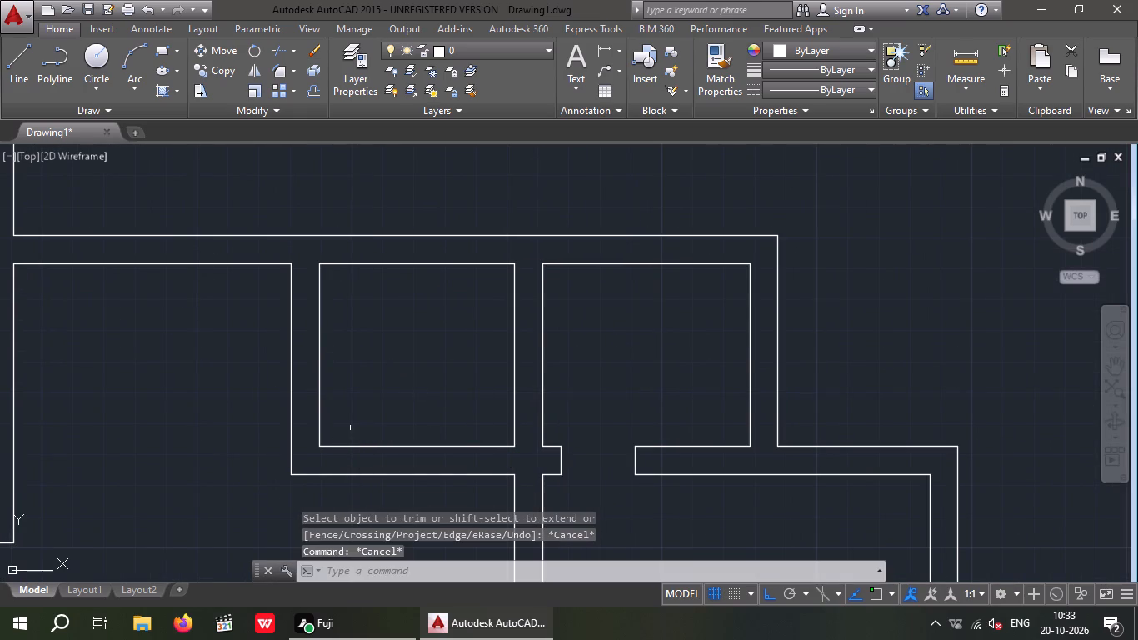
# Draw a vertical line from the midpoint of the left-hand small room's inner top edge to its bottom wall's outer line.
pyautogui.press('l')
pyautogui.press('Return')
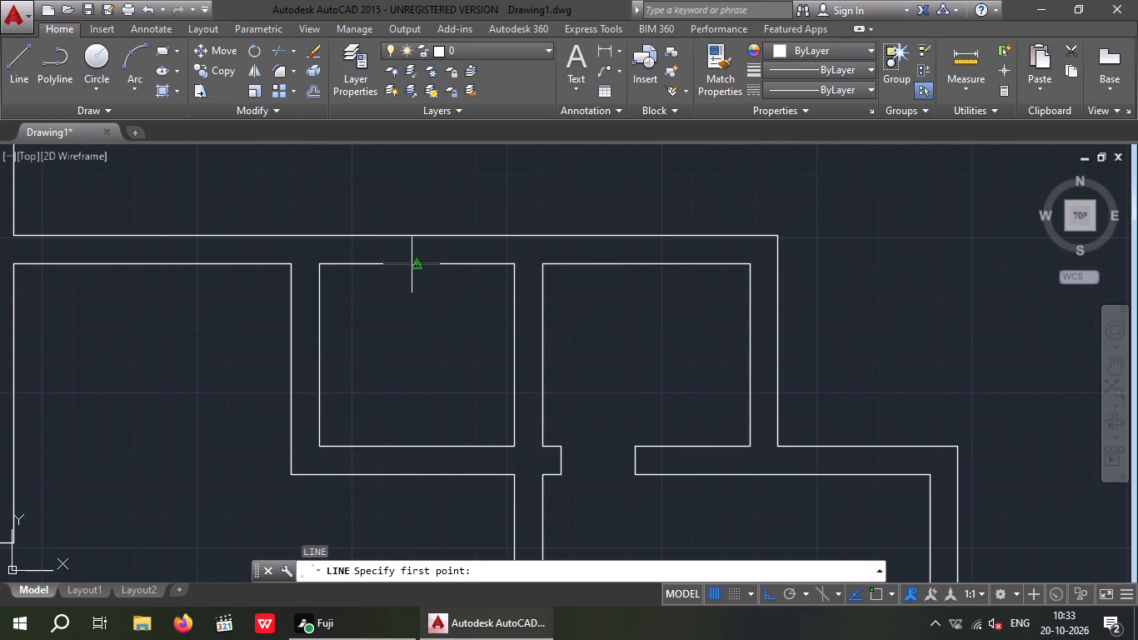
pyautogui.moveTo(418, 262); pyautogui.dragTo(418, 274)
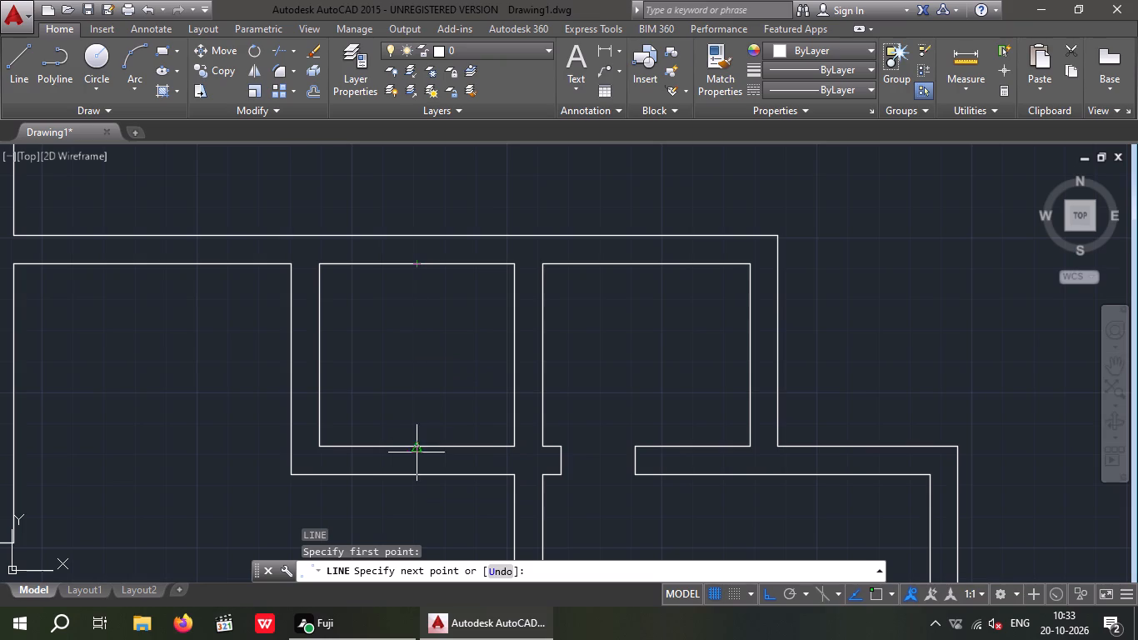
pyautogui.click(417, 479)
pyautogui.press('Escape')
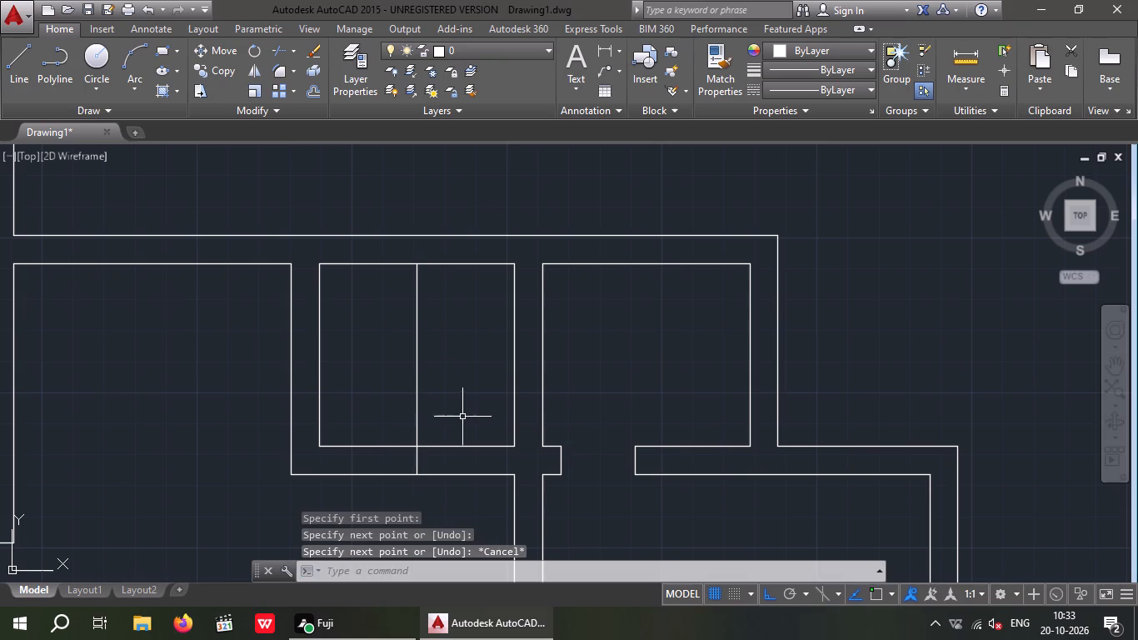
pyautogui.press('Escape')
# Offset the left-hand small room's vertical centre line 1' to each side.
pyautogui.press('o')
pyautogui.press('Return')
pyautogui.press('1')
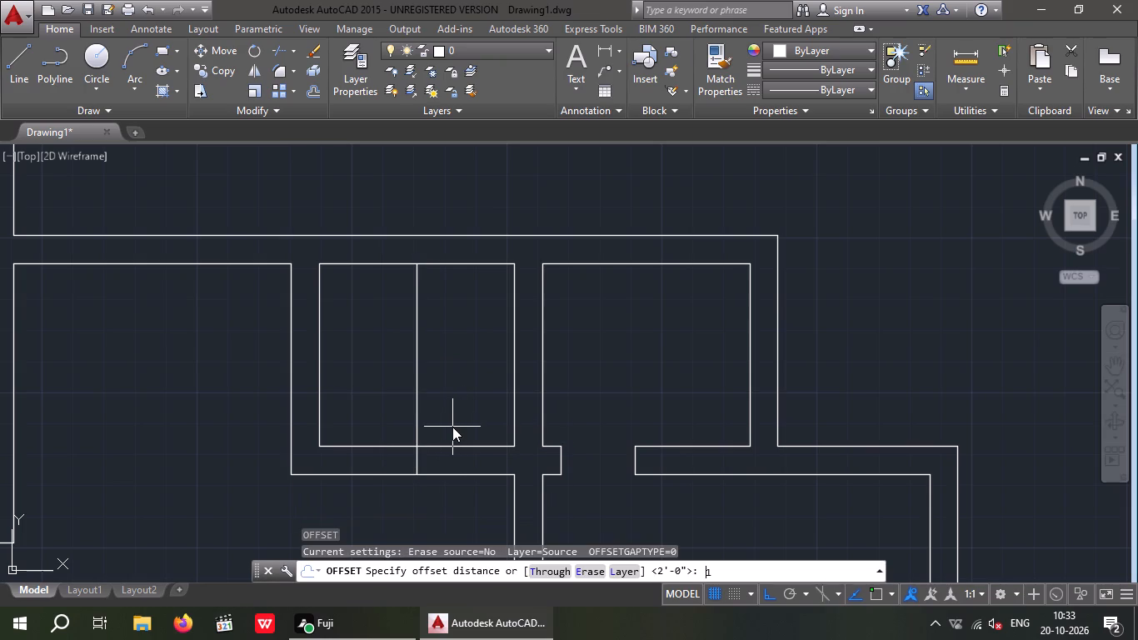
pyautogui.press("'")
pyautogui.press('Return')
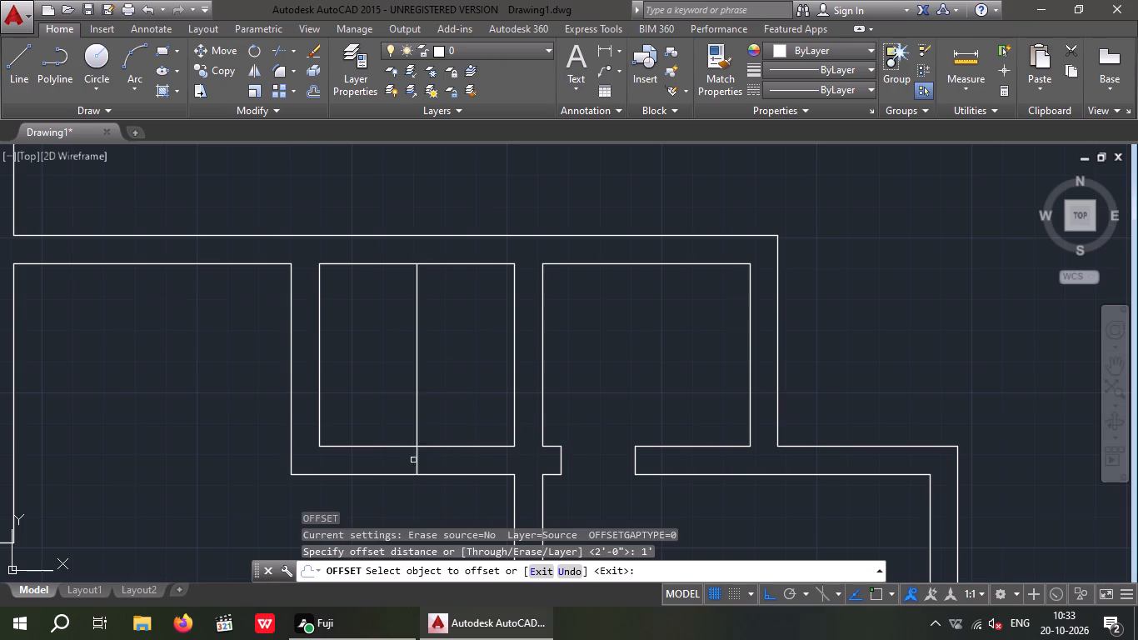
pyautogui.moveTo(417, 460); pyautogui.dragTo(442, 460)
pyautogui.moveTo(468, 458); pyautogui.dragTo(461, 460)
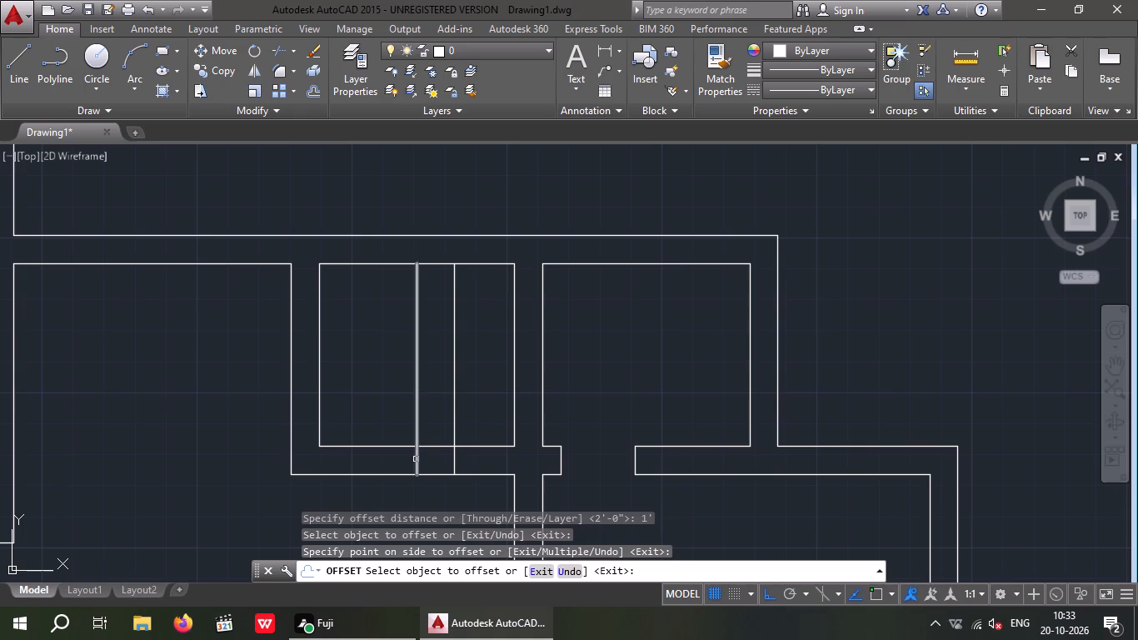
pyautogui.moveTo(416, 459); pyautogui.dragTo(396, 463)
pyautogui.click(382, 464)
pyautogui.press('Escape')
pyautogui.press('Escape')
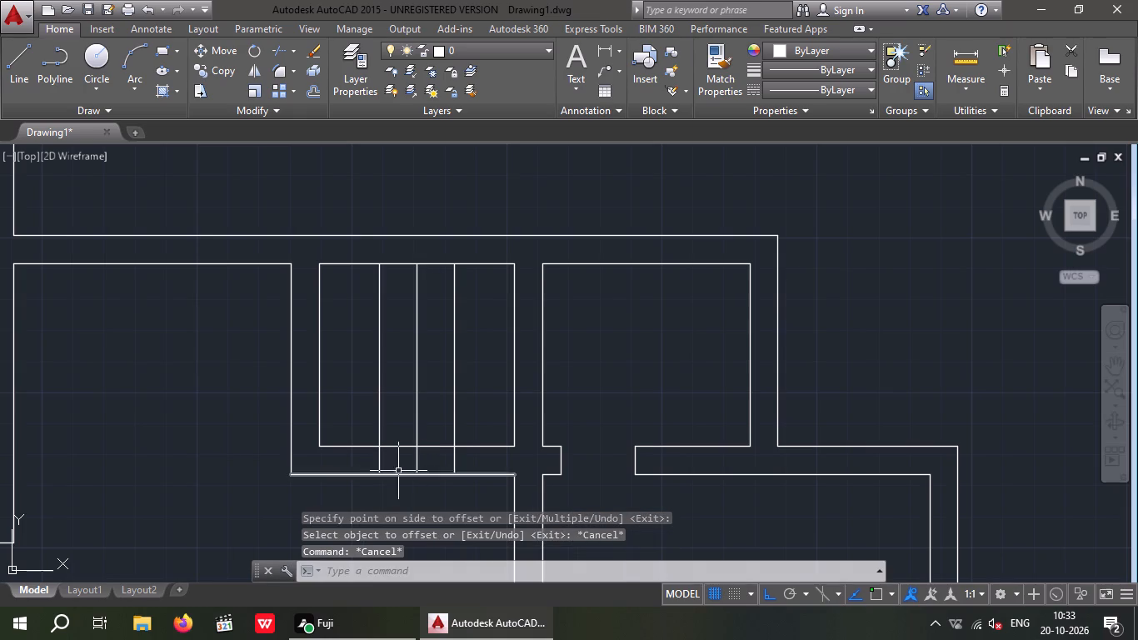
# Trim the centre line's segment inside the bottom wall and the parts of both offset lines extending up into the room.
pyautogui.scroll(1, 399, 461)
pyautogui.press('Escape')
pyautogui.press('Escape')
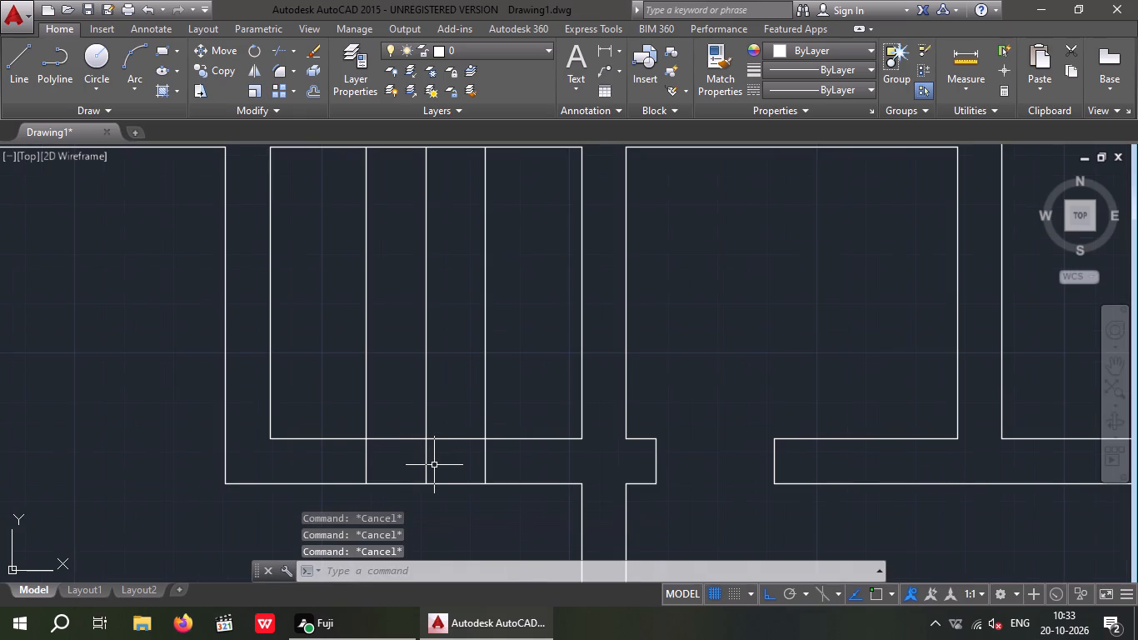
pyautogui.press('t')
pyautogui.press('r')
pyautogui.press('space')
pyautogui.press('space')
pyautogui.moveTo(462, 462); pyautogui.dragTo(413, 466)
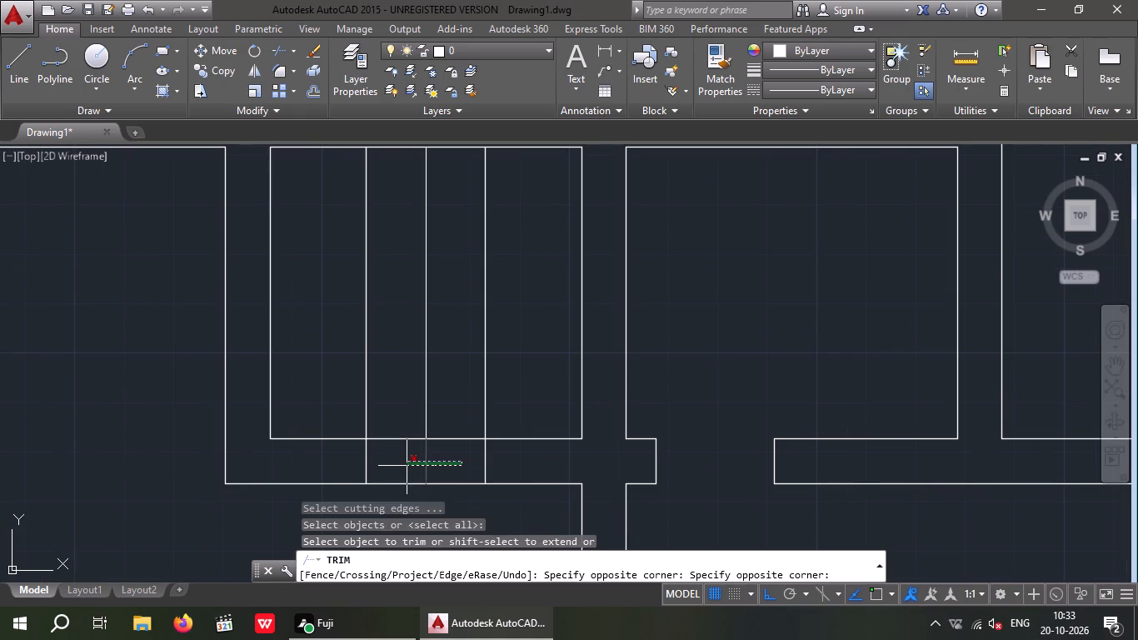
pyautogui.click(407, 466)
pyautogui.moveTo(510, 364); pyautogui.dragTo(462, 395)
pyautogui.click(458, 398)
pyautogui.moveTo(391, 378); pyautogui.dragTo(359, 404)
pyautogui.click(357, 404)
pyautogui.press('Escape')
# Delete the remaining centre line inside the left-hand small room.
pyautogui.moveTo(506, 332); pyautogui.dragTo(400, 379)
pyautogui.click(387, 381)
pyautogui.press('Delete')
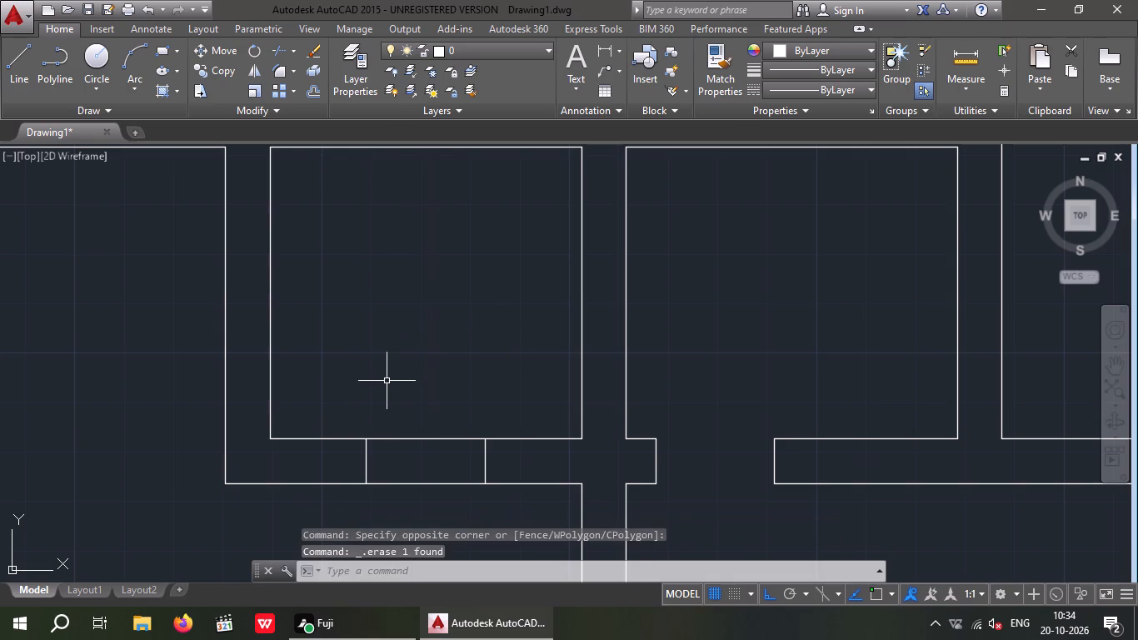
# Trim both bottom wall lines between the two offset lines of the left-hand small room to open its doorway.
pyautogui.press('t')
pyautogui.press('r')
pyautogui.press('space')
pyautogui.press('space')
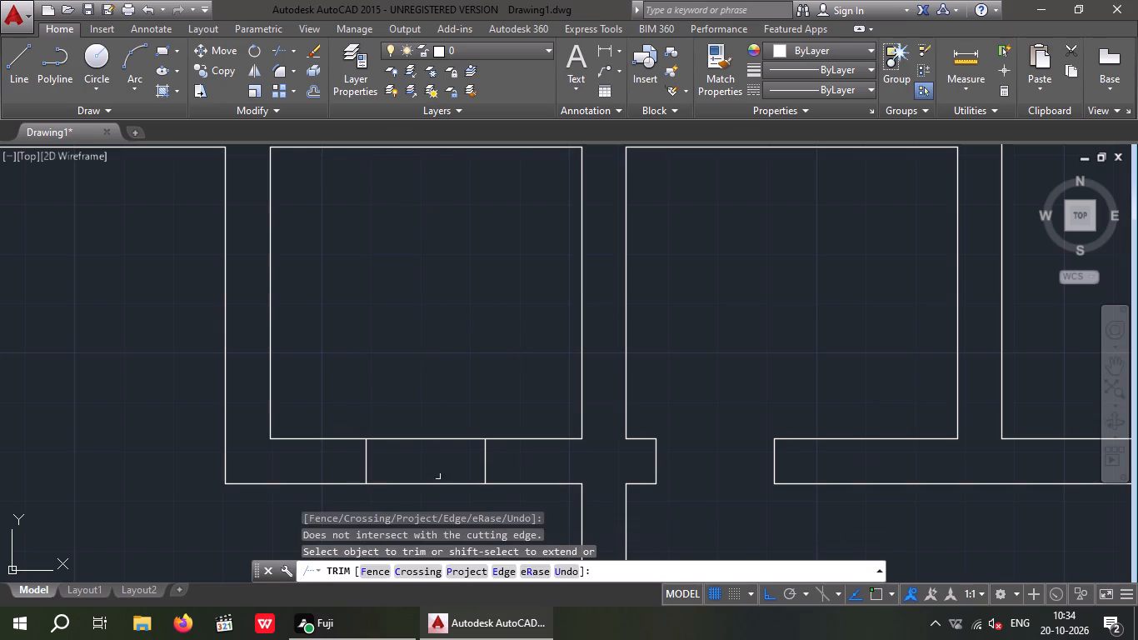
pyautogui.moveTo(448, 499); pyautogui.dragTo(427, 472)
pyautogui.click(412, 402)
pyautogui.scroll(-3, 420, 385)
pyautogui.moveTo(380, 458); pyautogui.dragTo(454, 396, button='middle')
pyautogui.moveTo(422, 407); pyautogui.dragTo(462, 364, button='middle')
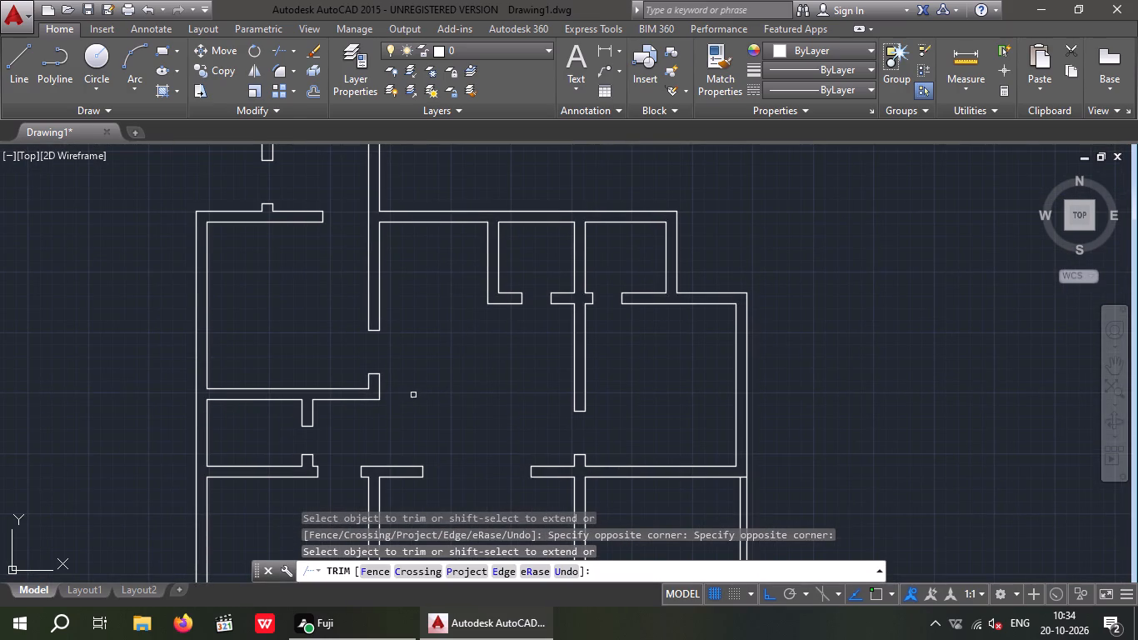
pyautogui.scroll(-2, 412, 402)
pyautogui.moveTo(441, 392); pyautogui.dragTo(434, 353, button='middle')
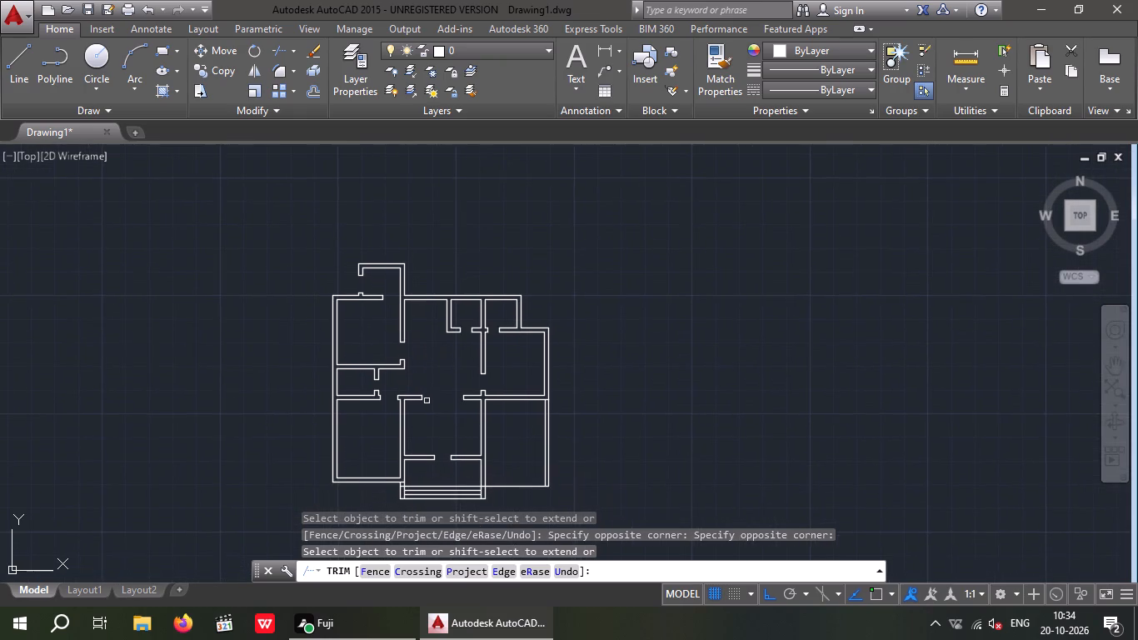
pyautogui.press('Escape')
pyautogui.press('Escape')
pyautogui.press('Escape')
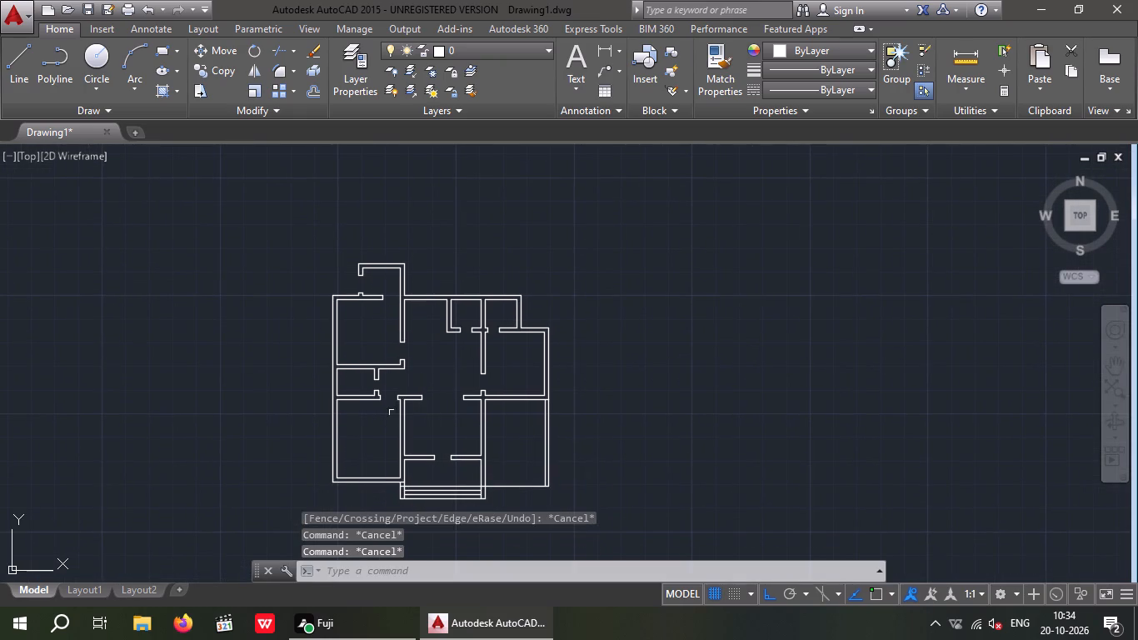
pyautogui.press('Escape')
# Offset the upper-left room's inner left wall line and inner top wall line 2'6" into the room.
pyautogui.scroll(-1, 354, 317)
pyautogui.scroll(3, 354, 317)
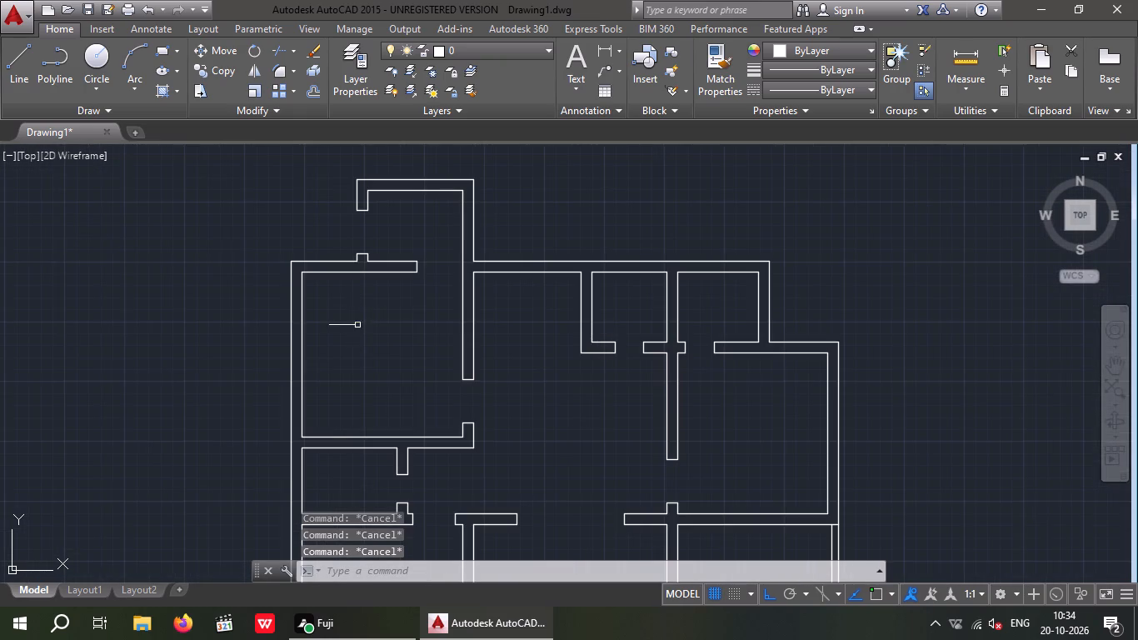
pyautogui.press('Escape')
pyautogui.press('Escape')
pyautogui.press('o')
pyautogui.press('Return')
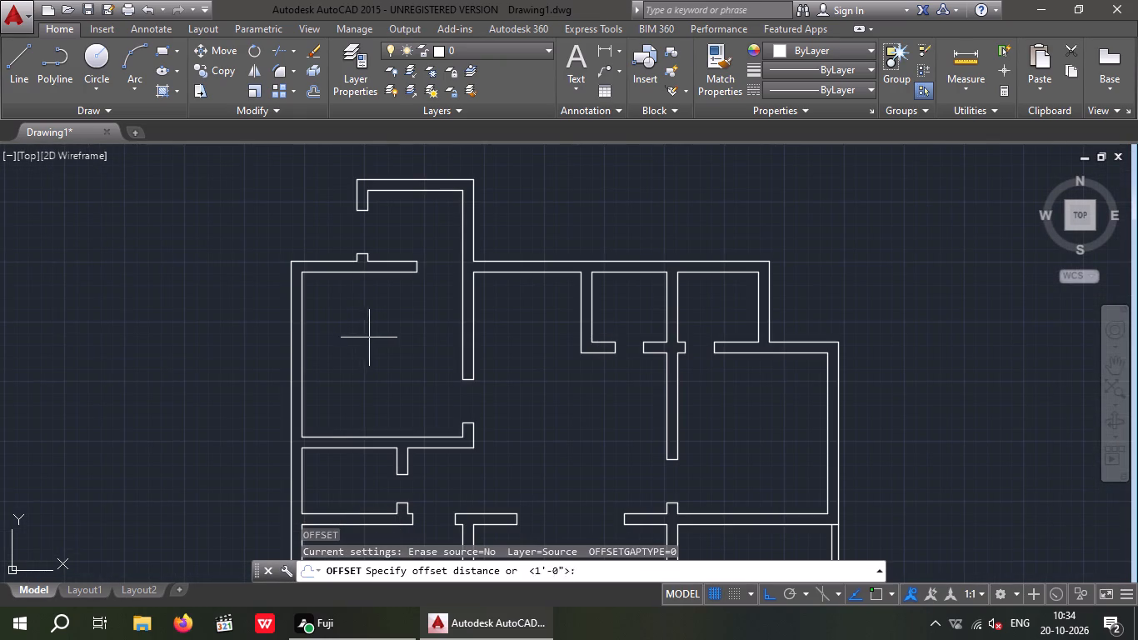
pyautogui.press('2')
pyautogui.press("'")
pyautogui.press('6')
pyautogui.hotkey('shift', '"')
pyautogui.press('Return')
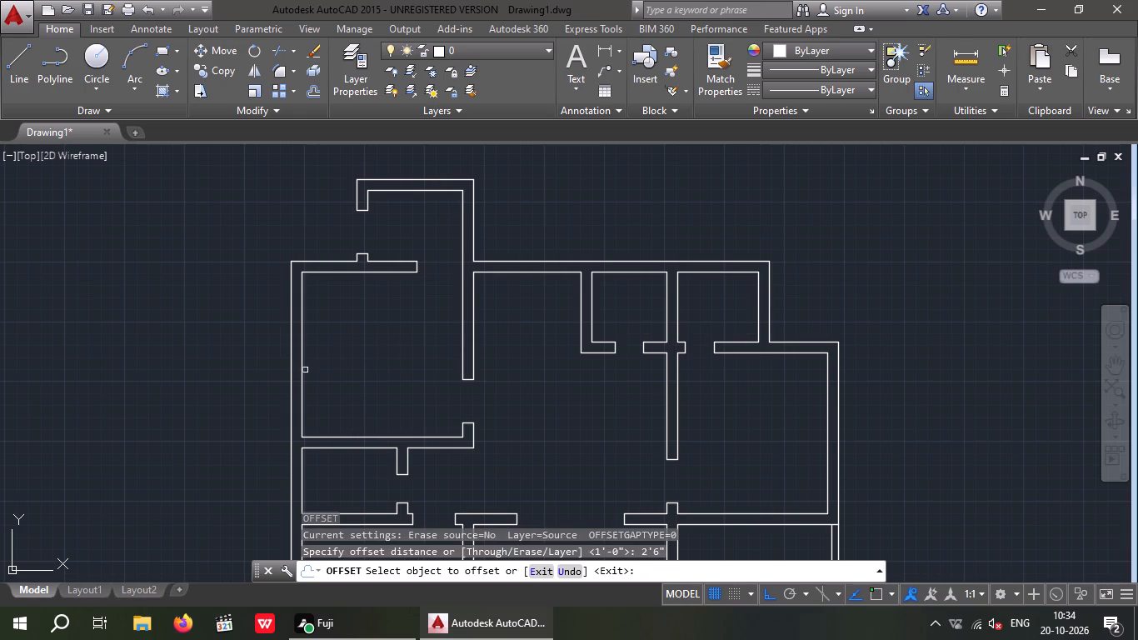
pyautogui.click(302, 373)
pyautogui.click(369, 368)
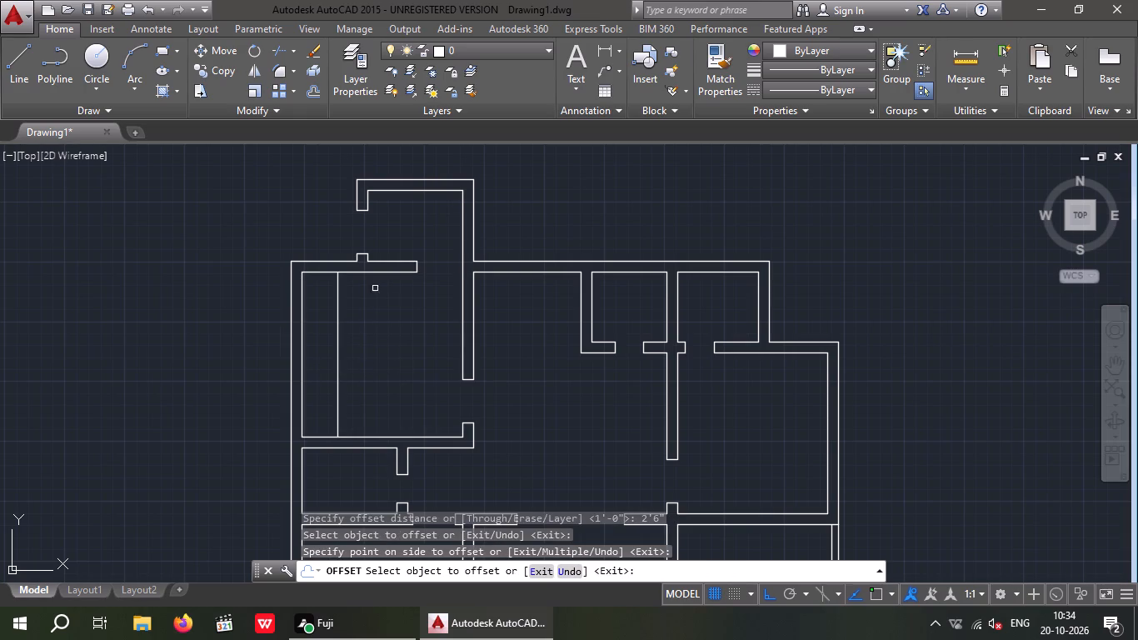
pyautogui.moveTo(378, 273); pyautogui.dragTo(382, 301)
pyautogui.click(382, 317)
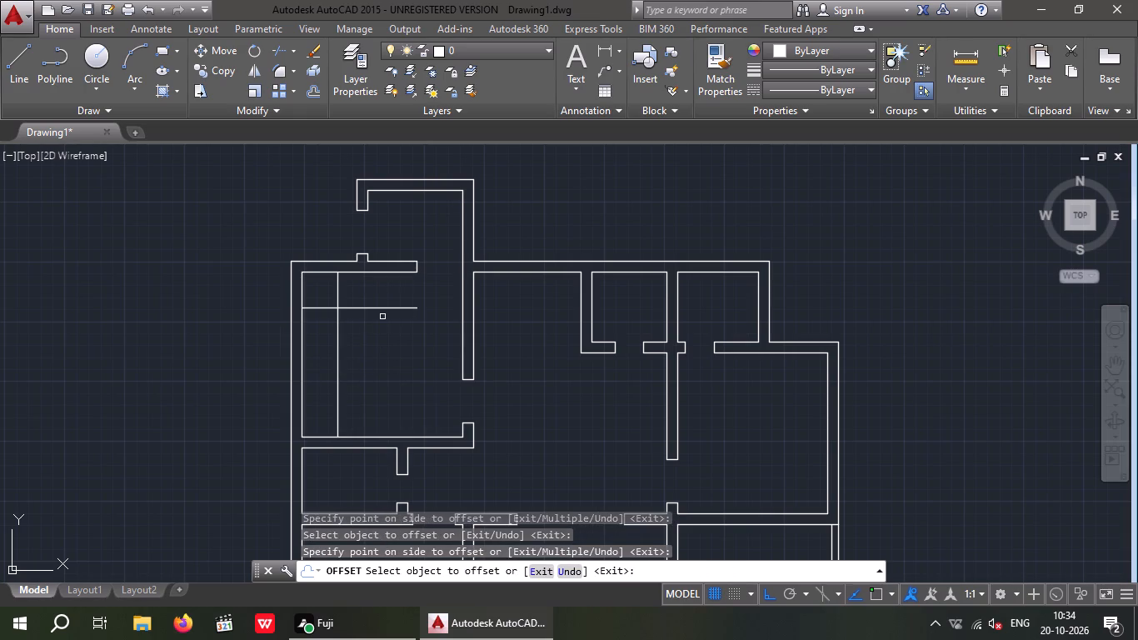
pyautogui.press('Escape')
pyautogui.press('Escape')
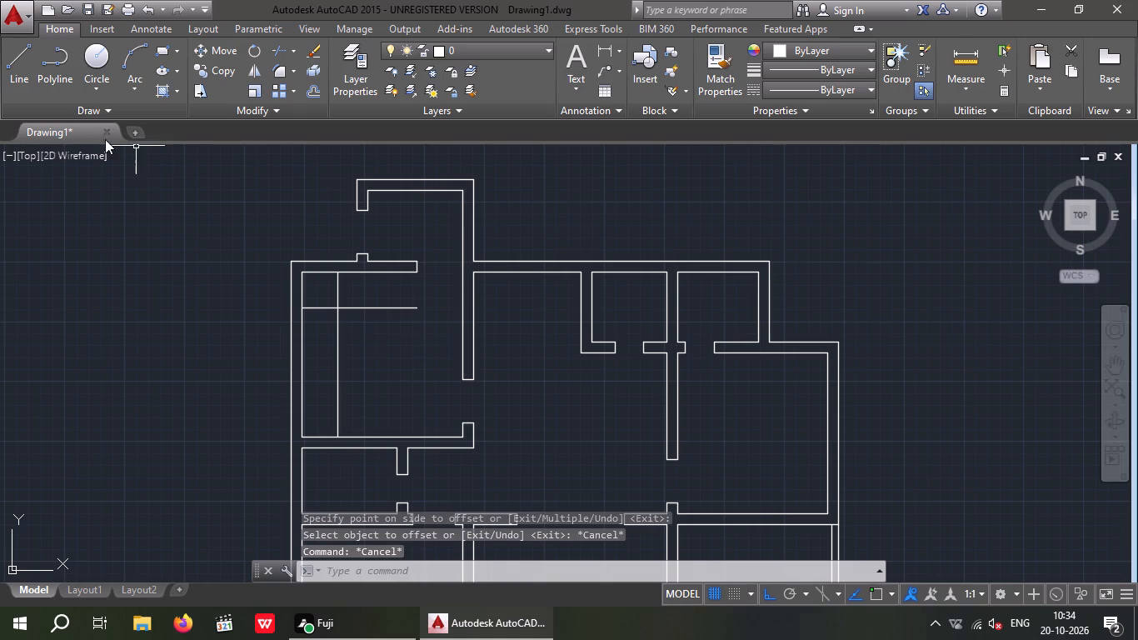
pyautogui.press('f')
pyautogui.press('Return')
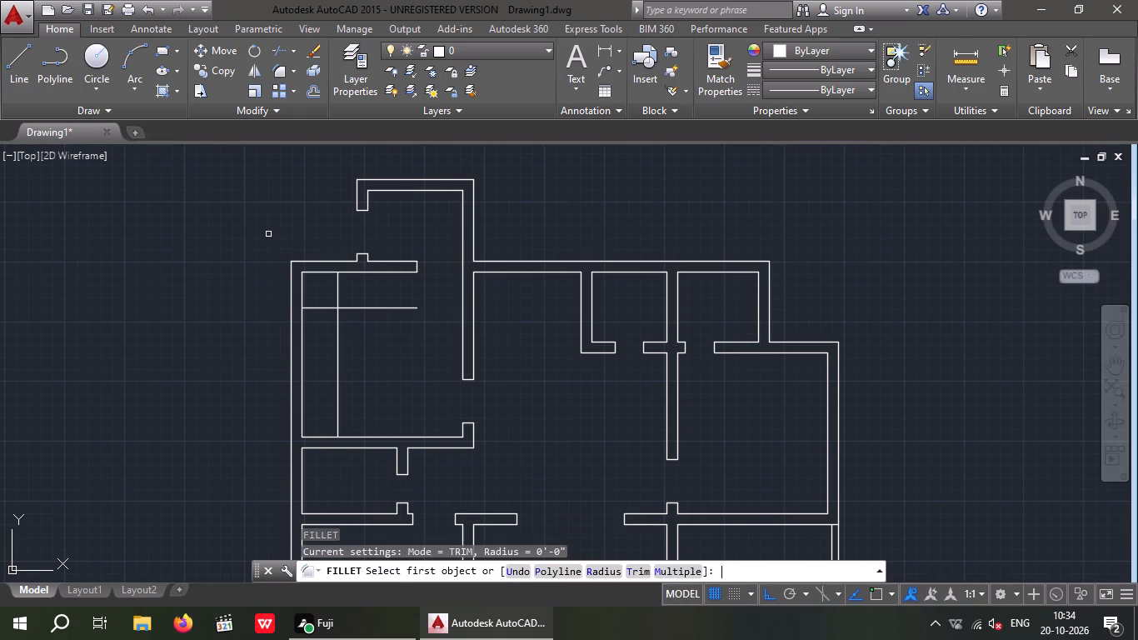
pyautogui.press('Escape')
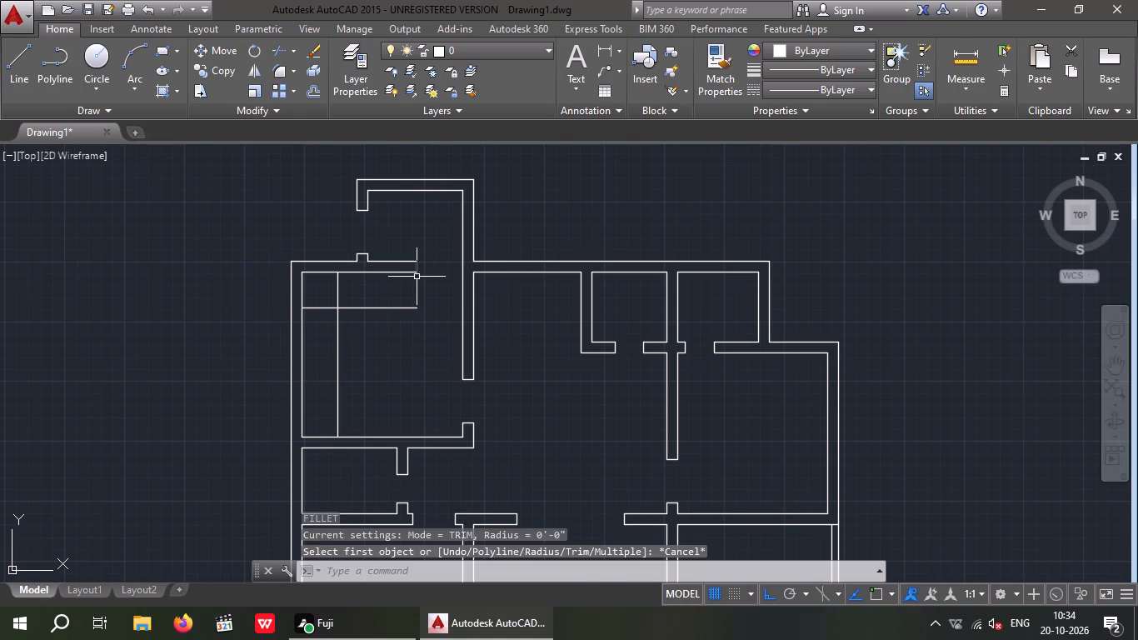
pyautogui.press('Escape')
# Extend the end line of the upper-left room's top wall down to the horizontal 2'6" offset line.
pyautogui.write('EX')
pyautogui.press('space')
pyautogui.press('space')
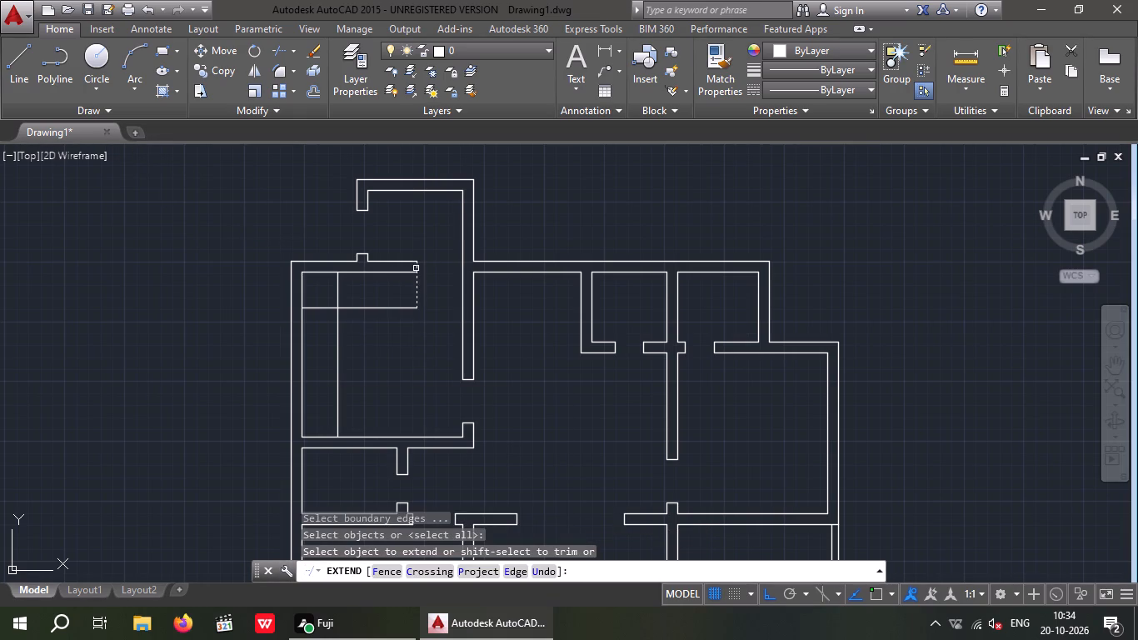
pyautogui.click(417, 268)
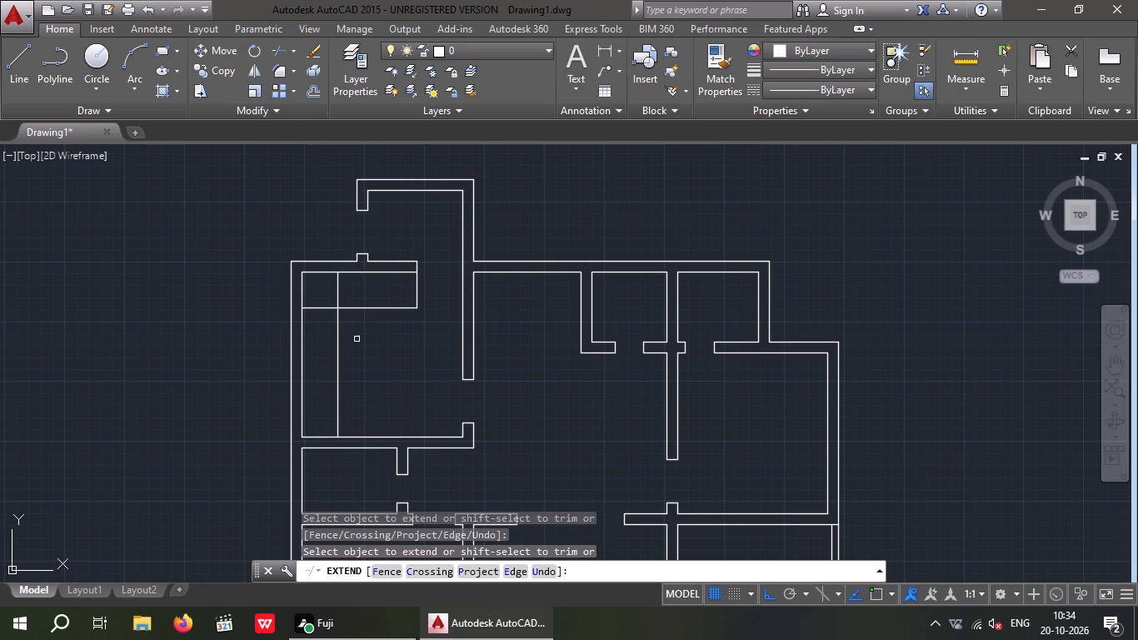
pyautogui.press('Escape')
pyautogui.press('Escape')
pyautogui.press('Escape')
# Trim the overlapping ends of the two 2'6" offset lines to leave an L-shaped strip along the upper-left room's walls.
pyautogui.press('t')
pyautogui.press('r')
pyautogui.press('space')
pyautogui.press('space')
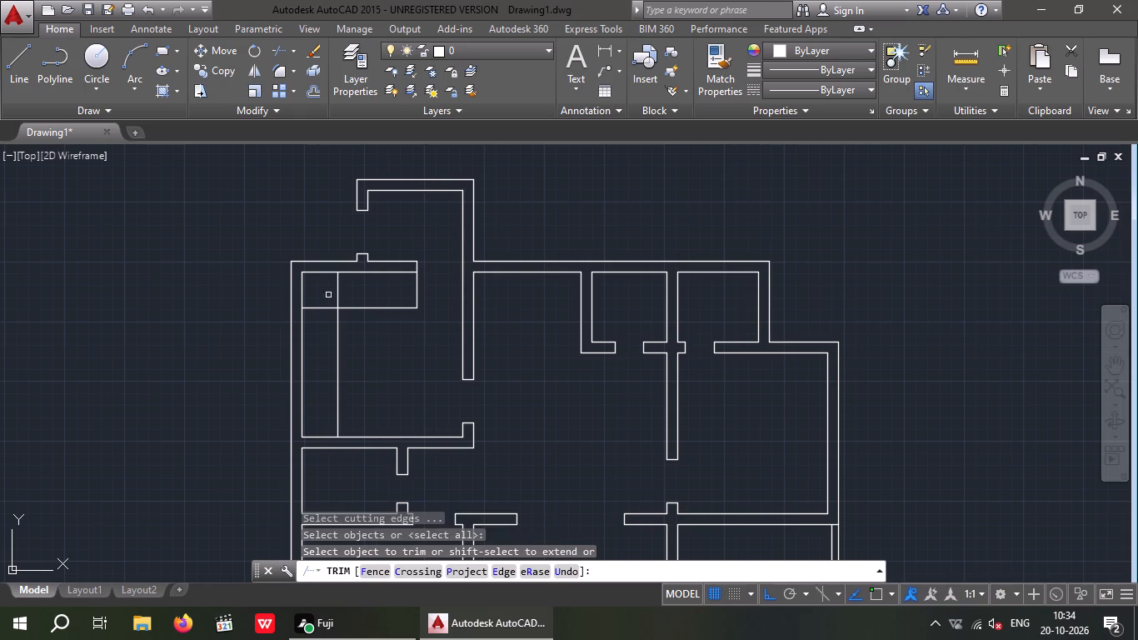
pyautogui.scroll(4, 328, 285)
pyautogui.moveTo(417, 280); pyautogui.dragTo(337, 325)
pyautogui.click(337, 325)
pyautogui.moveTo(310, 468); pyautogui.dragTo(286, 433)
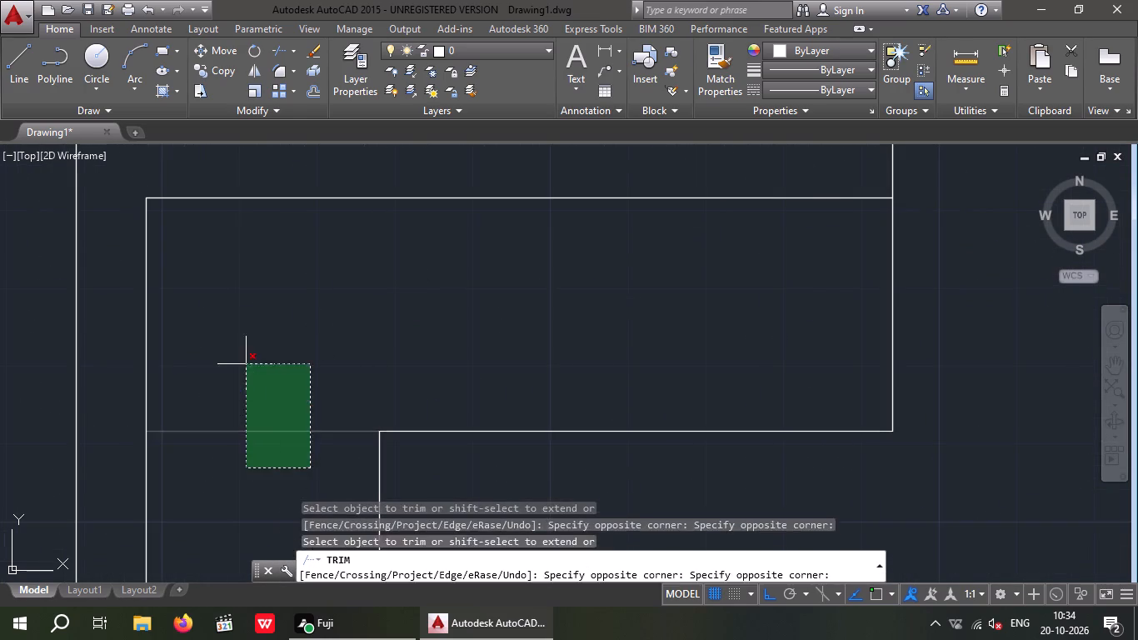
pyautogui.click(243, 358)
pyautogui.scroll(-4, 329, 303)
pyautogui.moveTo(378, 371); pyautogui.dragTo(343, 357, button='middle')
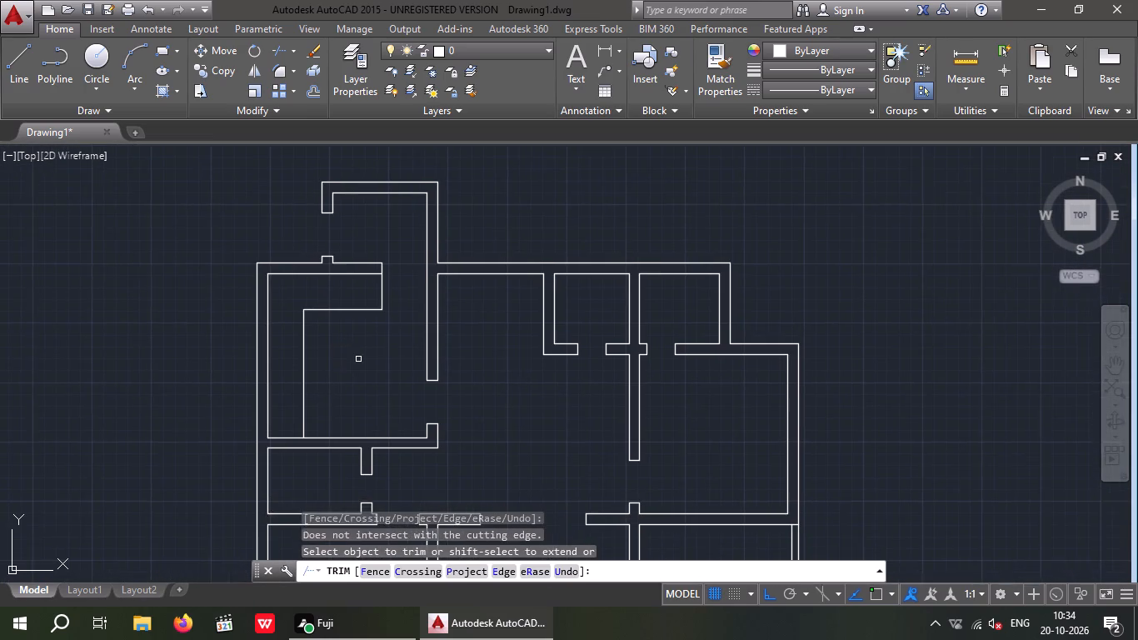
pyautogui.scroll(-1, 358, 359)
pyautogui.press('Escape')
pyautogui.press('Escape')
pyautogui.press('Escape')
pyautogui.press('Escape')
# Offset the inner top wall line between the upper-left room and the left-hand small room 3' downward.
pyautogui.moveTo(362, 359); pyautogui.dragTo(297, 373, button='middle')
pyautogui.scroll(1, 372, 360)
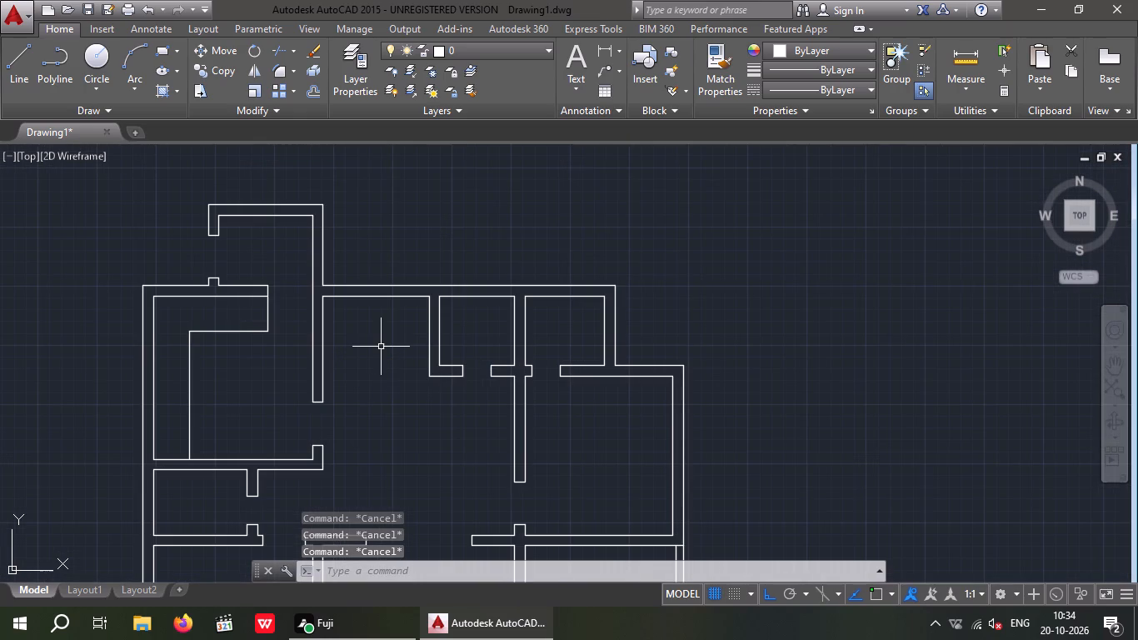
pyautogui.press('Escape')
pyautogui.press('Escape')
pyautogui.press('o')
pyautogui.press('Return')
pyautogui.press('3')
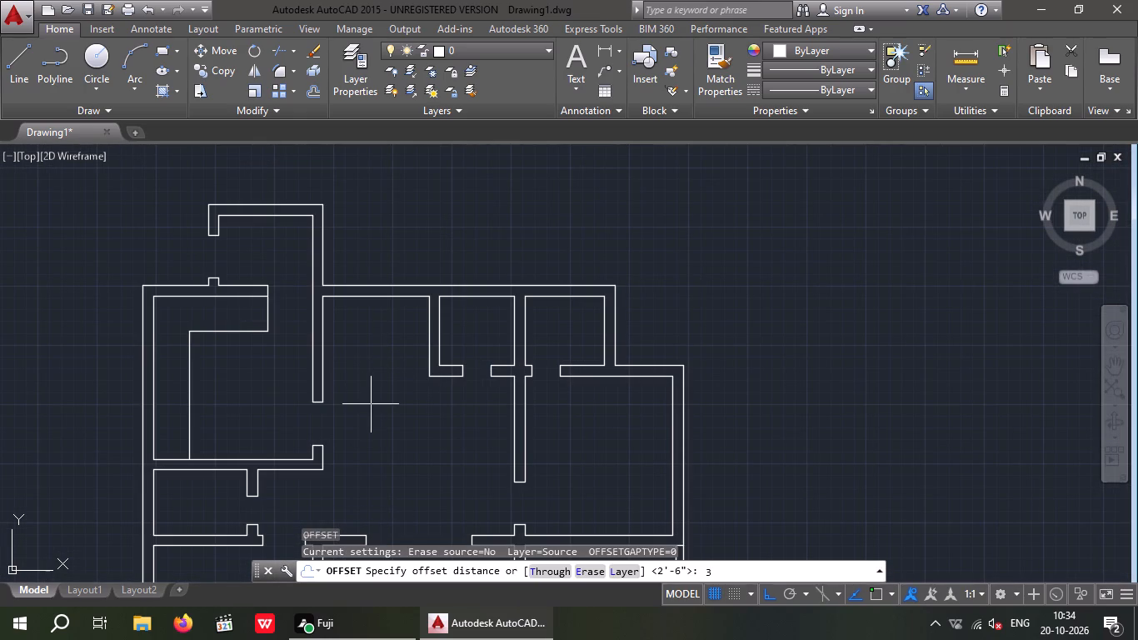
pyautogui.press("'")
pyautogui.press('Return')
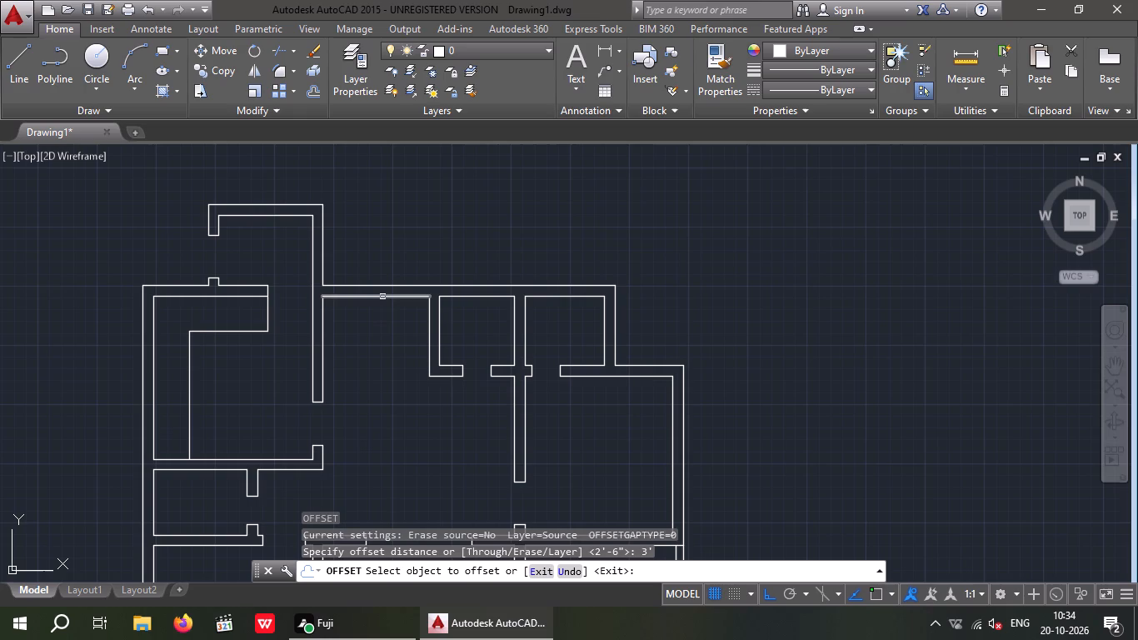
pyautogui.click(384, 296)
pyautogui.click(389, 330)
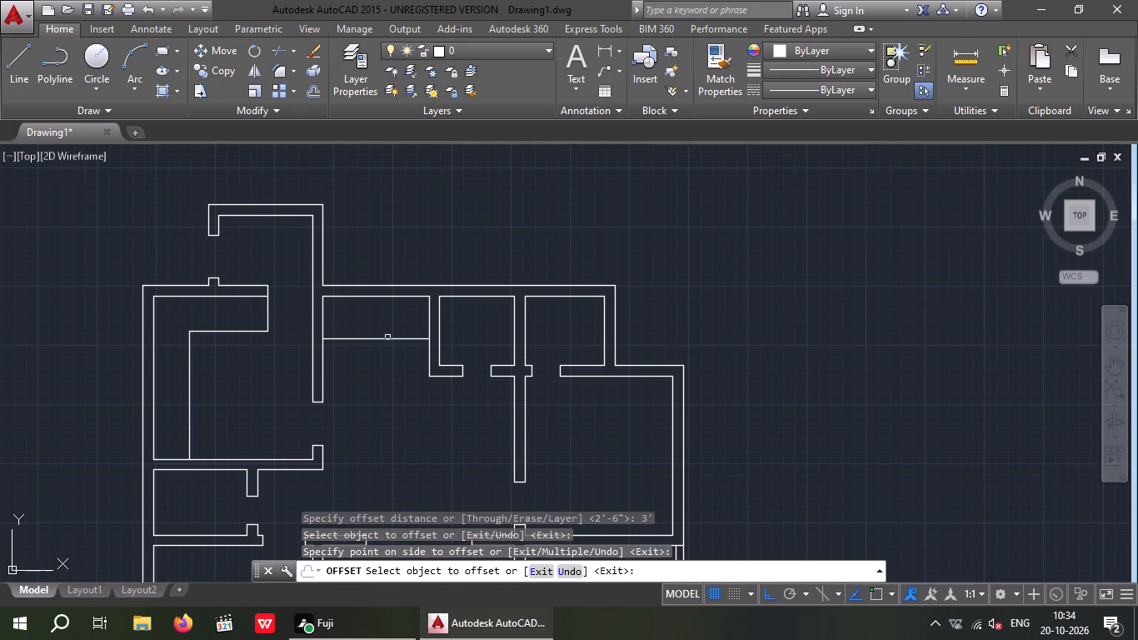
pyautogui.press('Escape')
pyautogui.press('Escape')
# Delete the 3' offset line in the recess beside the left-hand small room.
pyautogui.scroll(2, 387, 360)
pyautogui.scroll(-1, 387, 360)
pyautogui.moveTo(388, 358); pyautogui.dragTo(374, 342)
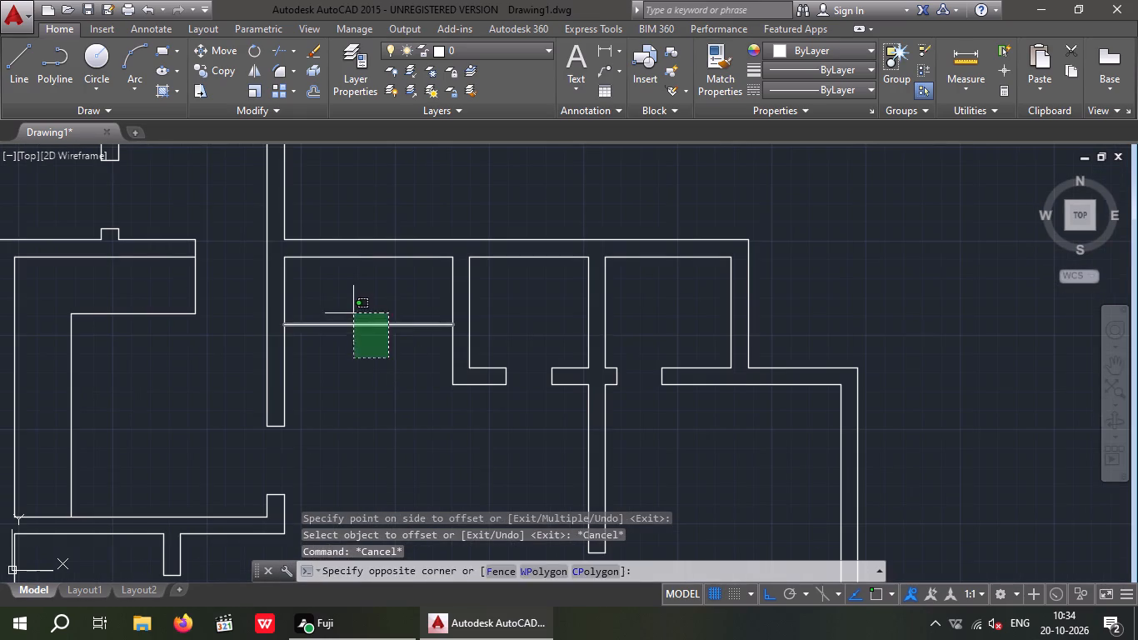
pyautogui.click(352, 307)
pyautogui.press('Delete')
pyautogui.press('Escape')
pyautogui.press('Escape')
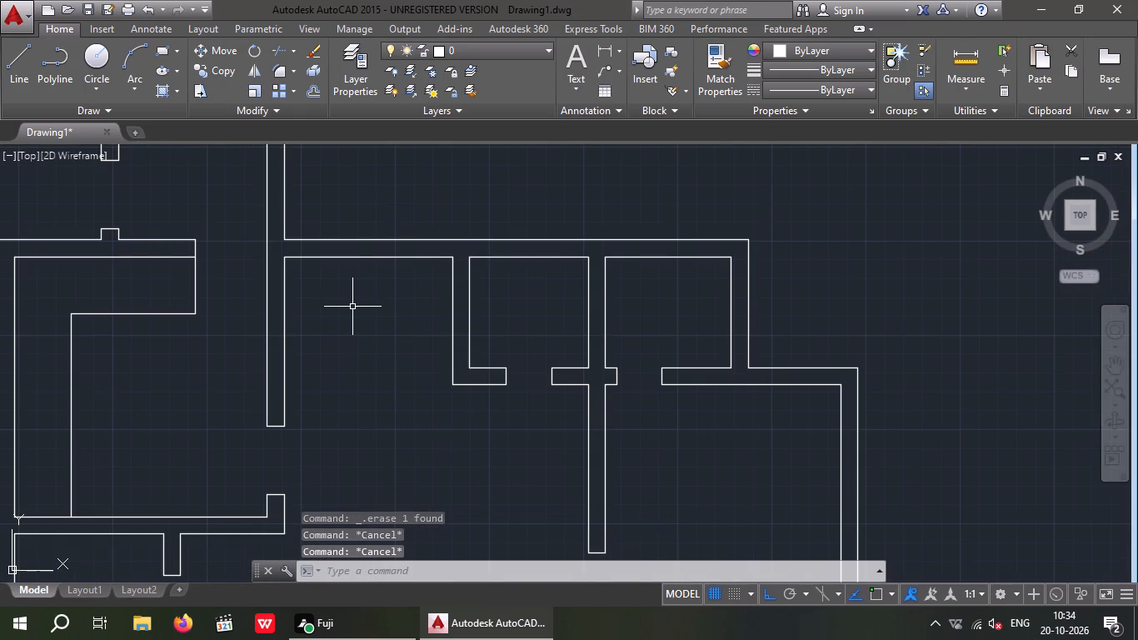
# Offset the inner top wall line of the recess beside the left-hand small room 2' downward.
pyautogui.press('o')
pyautogui.press('Return')
pyautogui.press('2')
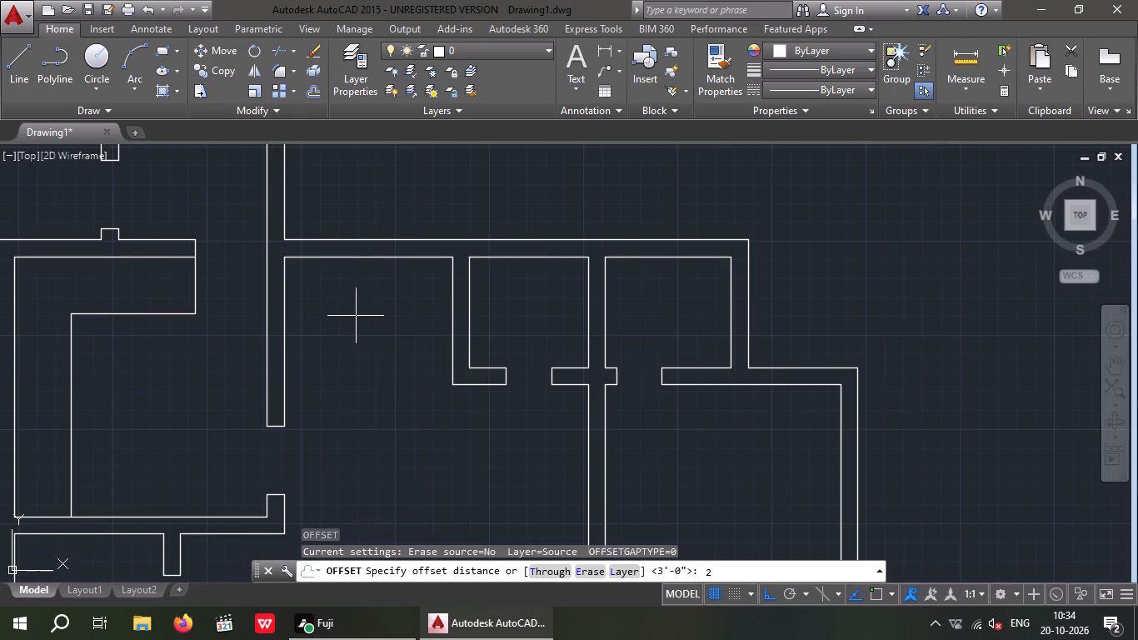
pyautogui.press("'")
pyautogui.press('Return')
pyautogui.click(372, 259)
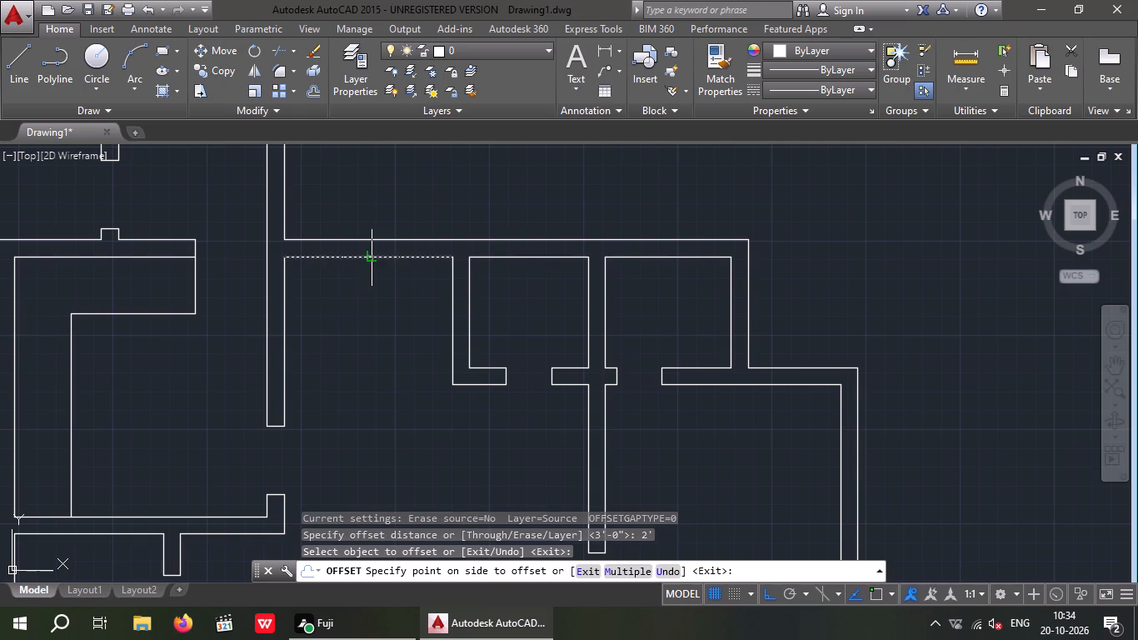
pyautogui.click(382, 292)
pyautogui.press('Escape')
pyautogui.press('Escape')
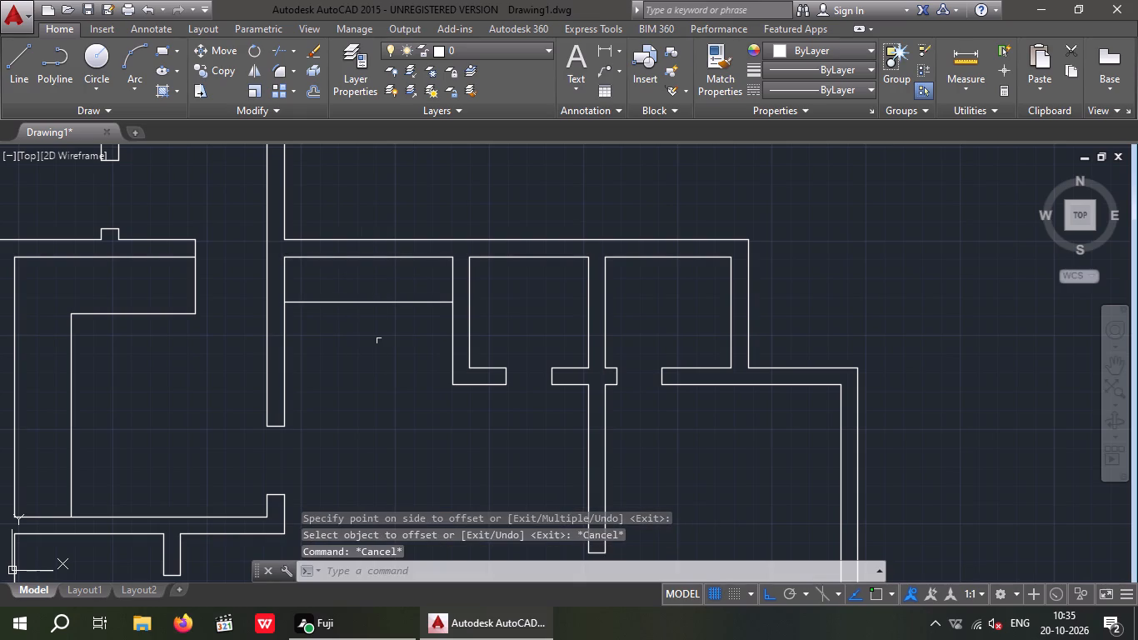
# Offset the recess's left and right wall lines 3' inward.
pyautogui.press('o')
pyautogui.press('Return')
pyautogui.press('3')
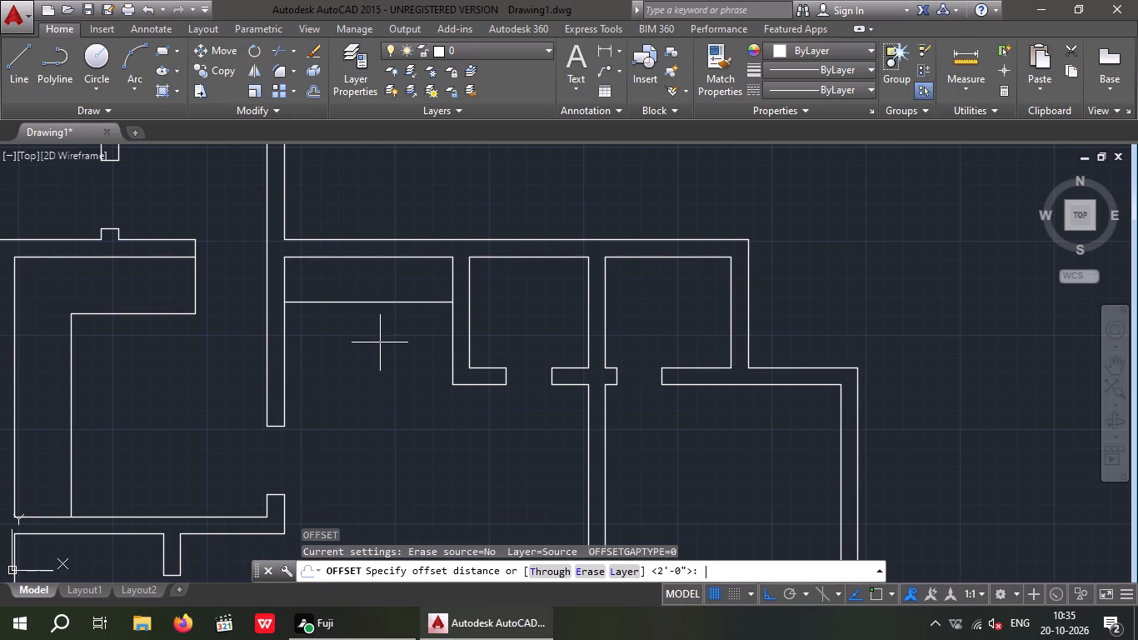
pyautogui.press("'")
pyautogui.press('Return')
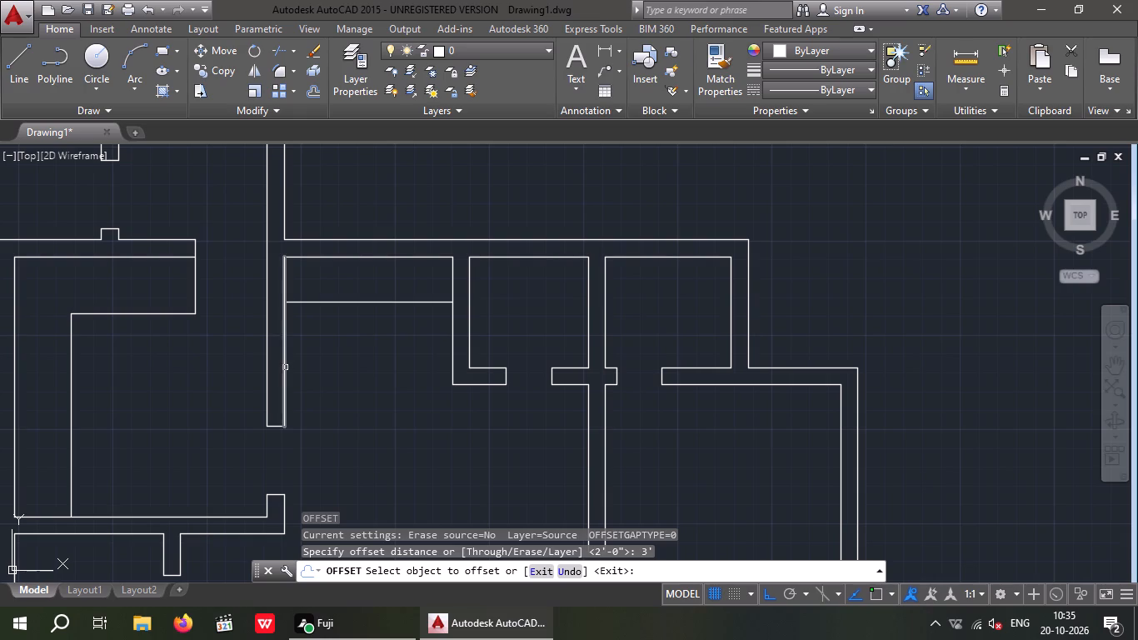
pyautogui.click(285, 367)
pyautogui.click(342, 371)
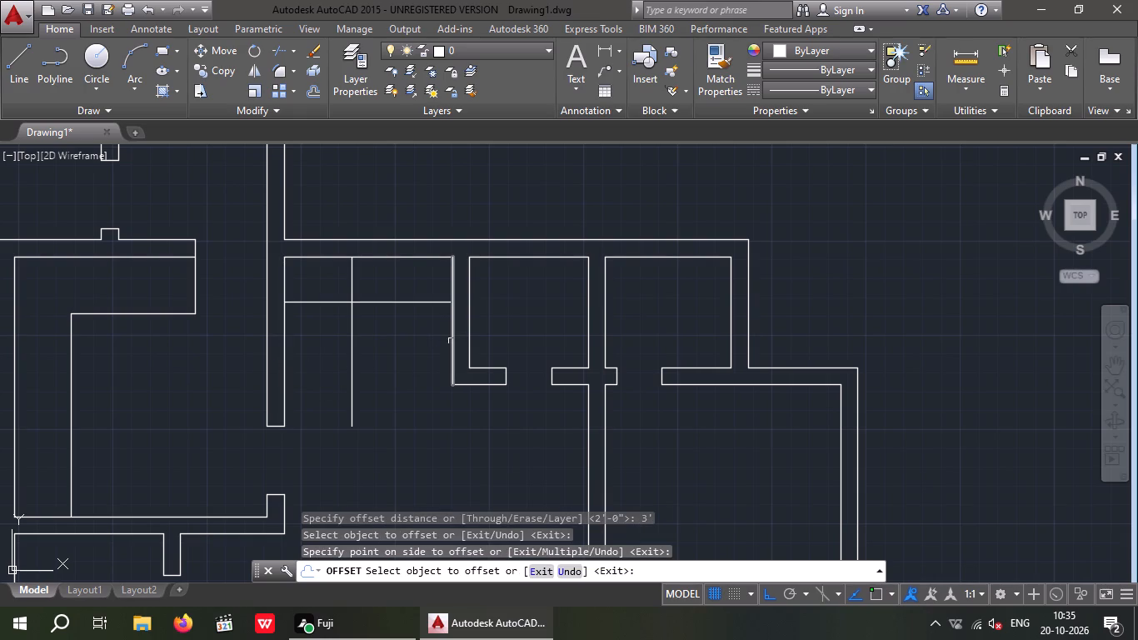
pyautogui.moveTo(452, 341); pyautogui.dragTo(438, 348)
pyautogui.click(417, 356)
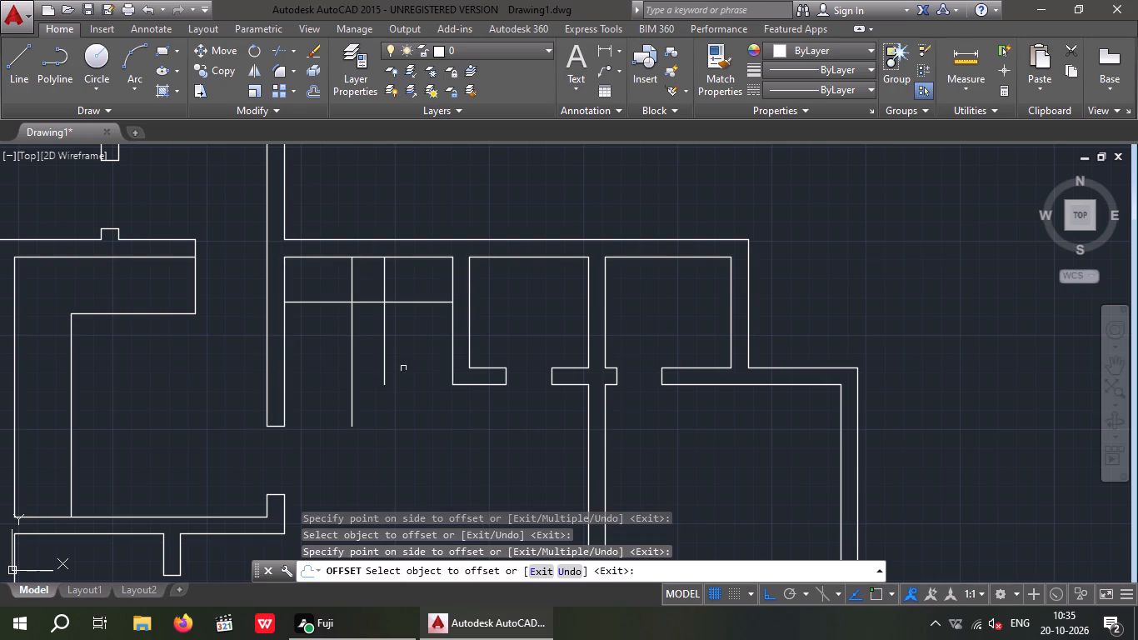
pyautogui.press('Escape')
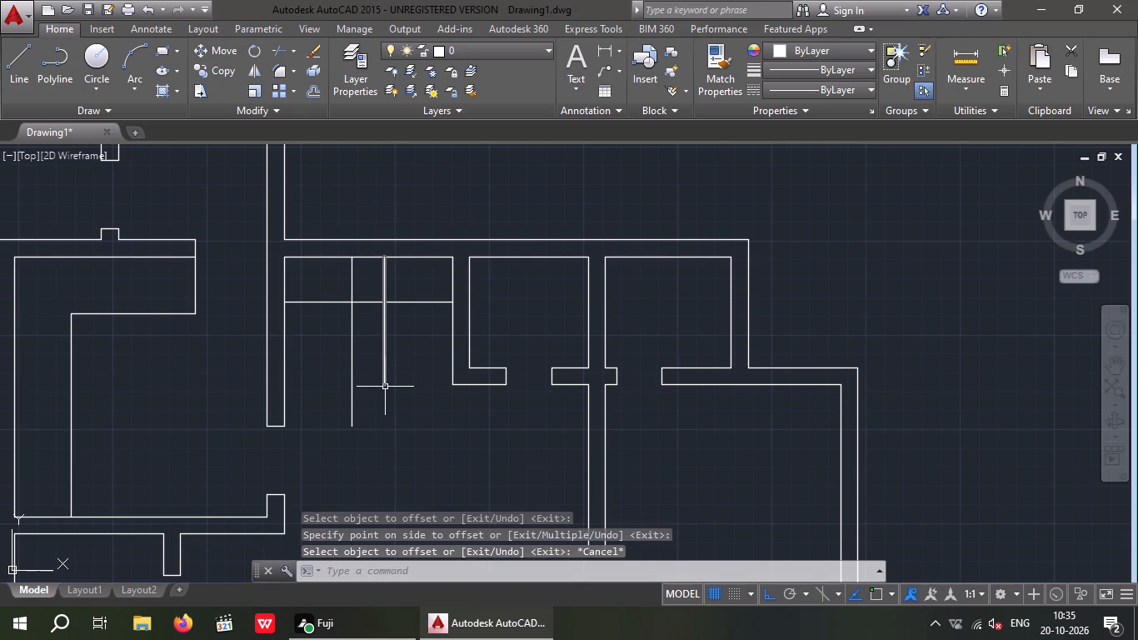
pyautogui.press('Escape')
pyautogui.press('Escape')
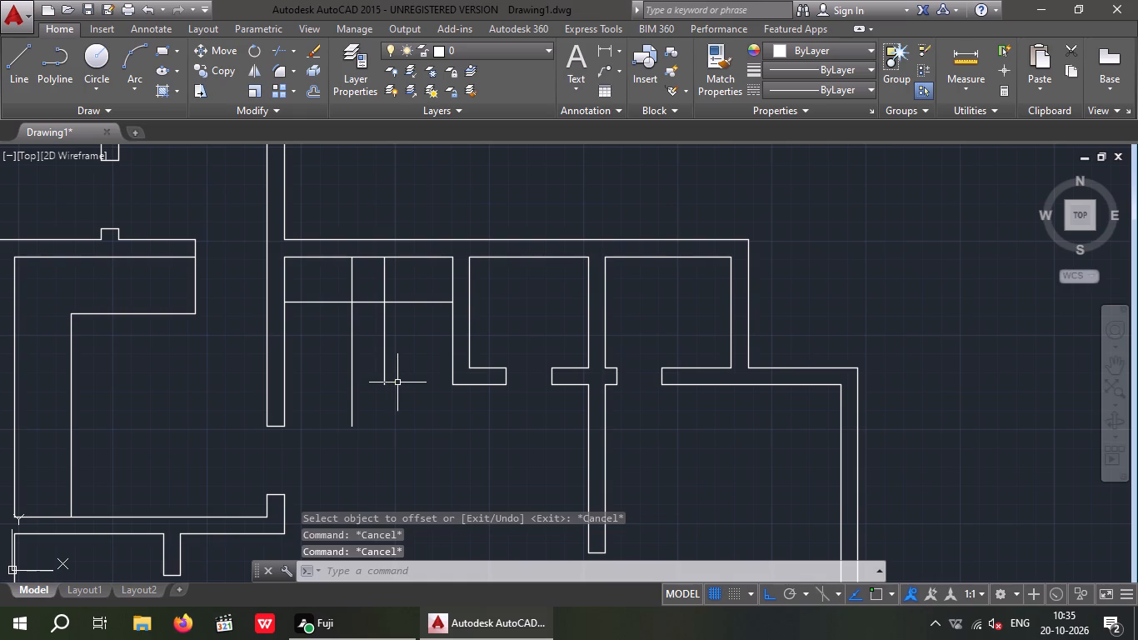
# Trim the two vertical 3' offset lines above the horizontal 2' offset line in the recess.
pyautogui.press('t')
pyautogui.press('r')
pyautogui.press('space')
pyautogui.press('space')
pyautogui.scroll(1, 384, 277)
pyautogui.scroll(-1, 384, 277)
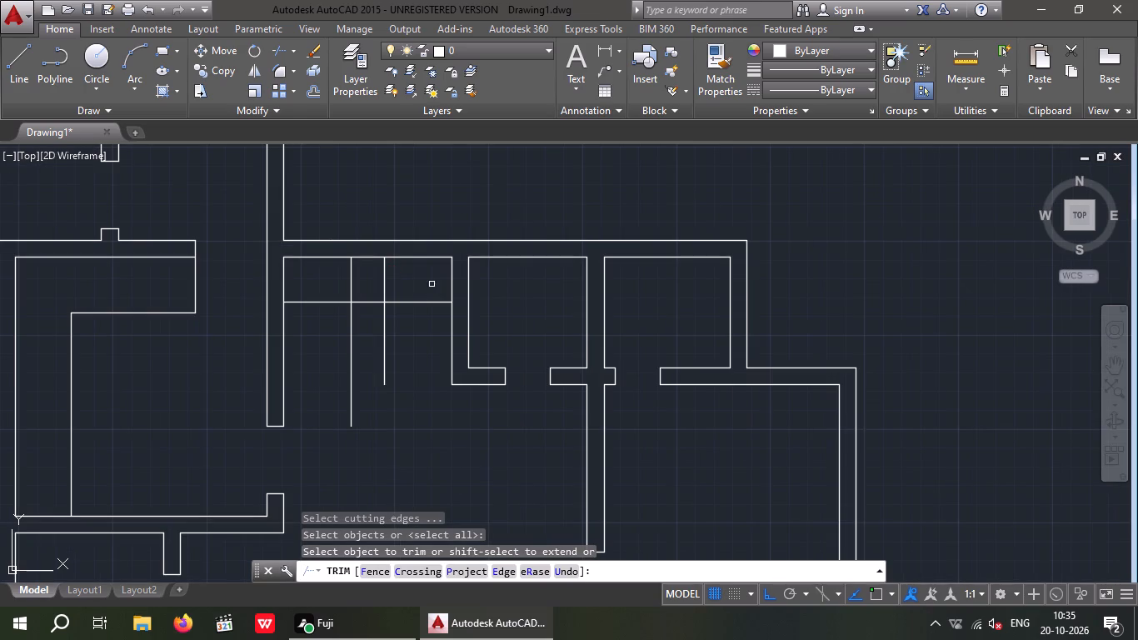
pyautogui.moveTo(400, 274); pyautogui.dragTo(392, 276)
pyautogui.click(328, 287)
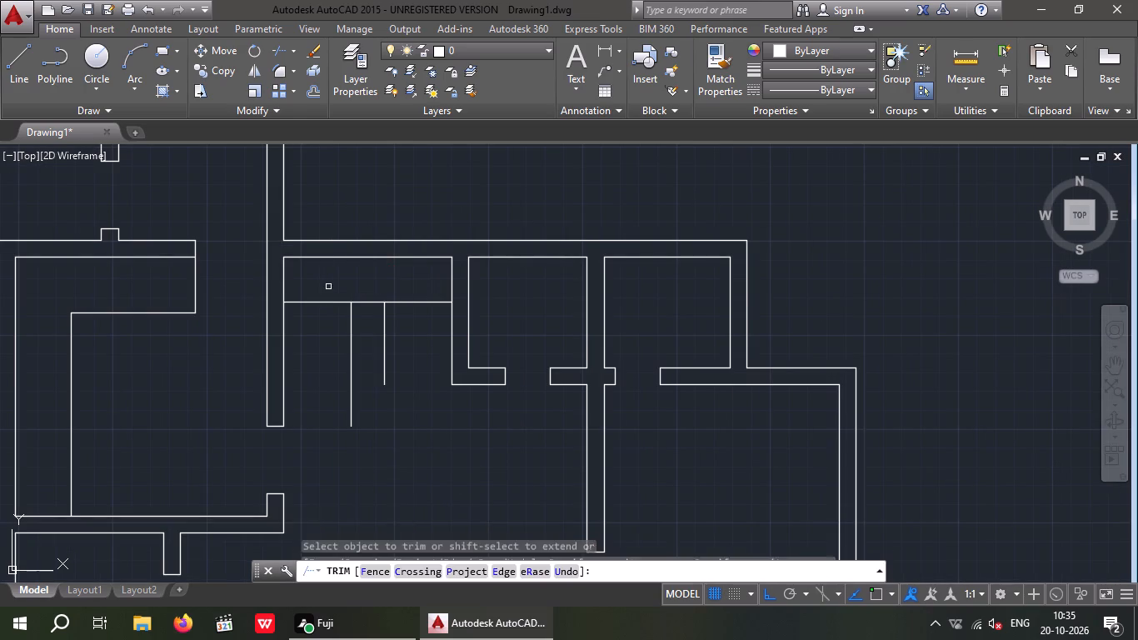
pyautogui.press('Escape')
pyautogui.press('Escape')
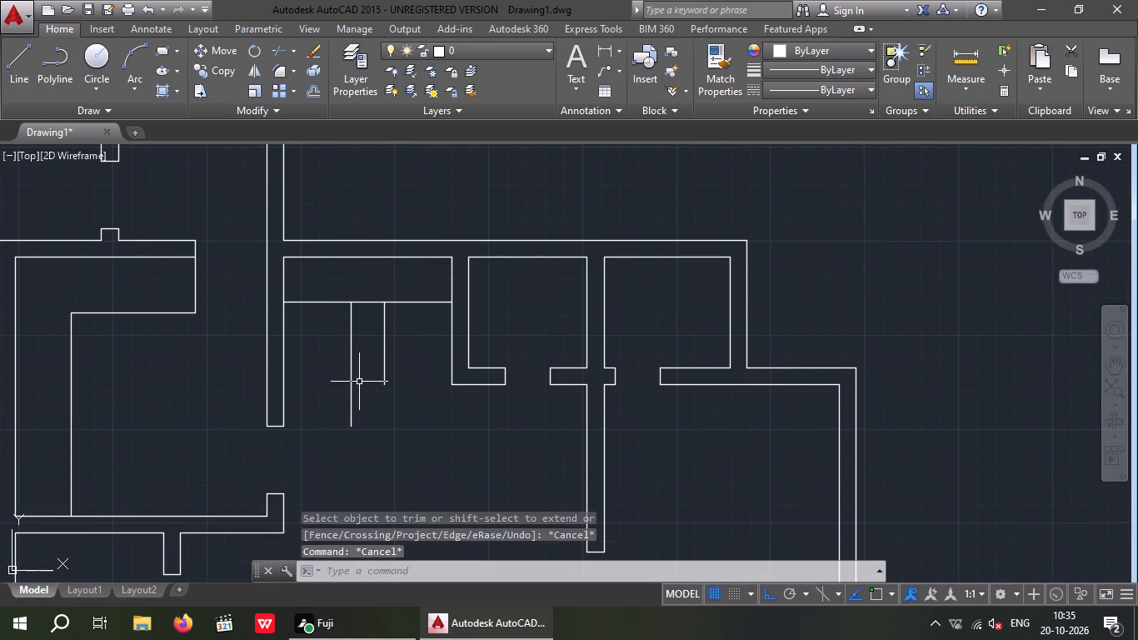
# Offset the recess's horizontal 2' line downward by 9" seven times in succession to form the stair tread lines.
pyautogui.press('o')
pyautogui.press('Return')
pyautogui.press('9')
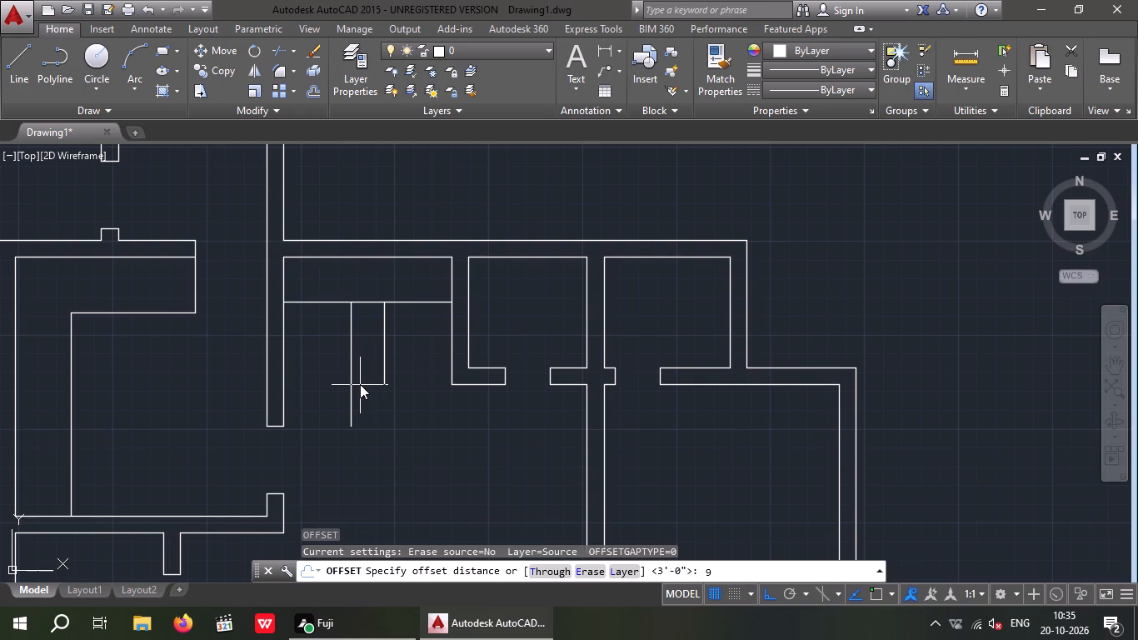
pyautogui.hotkey('shift', '"')
pyautogui.press('Return')
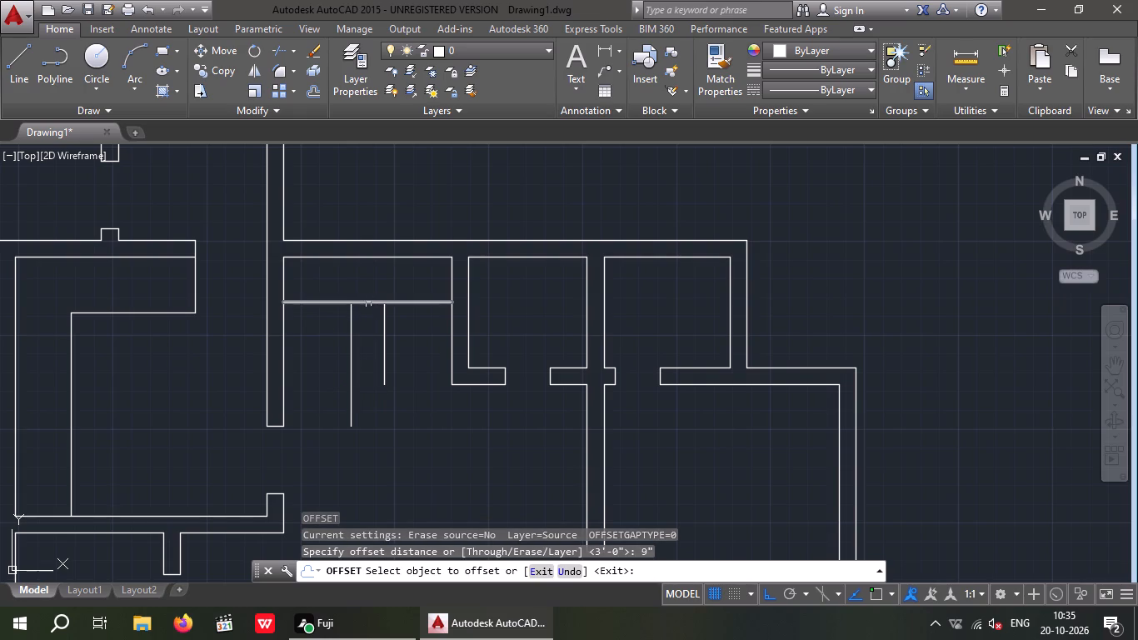
pyautogui.click(370, 303)
pyautogui.click(374, 333)
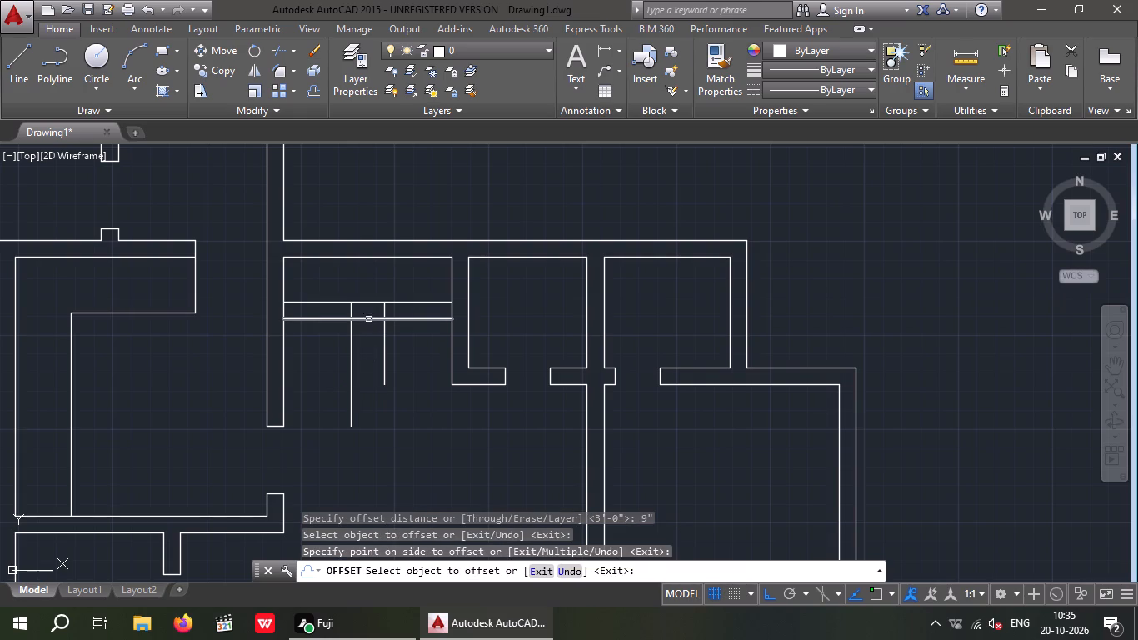
pyautogui.moveTo(369, 318); pyautogui.dragTo(369, 327)
pyautogui.click(370, 347)
pyautogui.moveTo(367, 336); pyautogui.dragTo(367, 349)
pyautogui.click(374, 372)
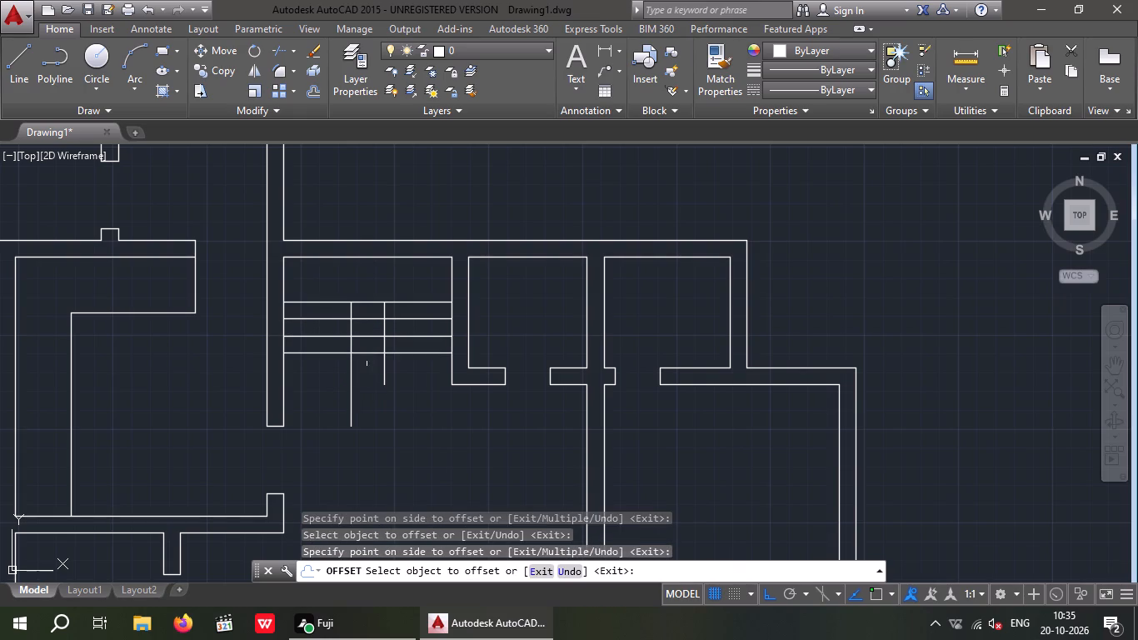
pyautogui.moveTo(367, 353); pyautogui.dragTo(368, 366)
pyautogui.click(372, 377)
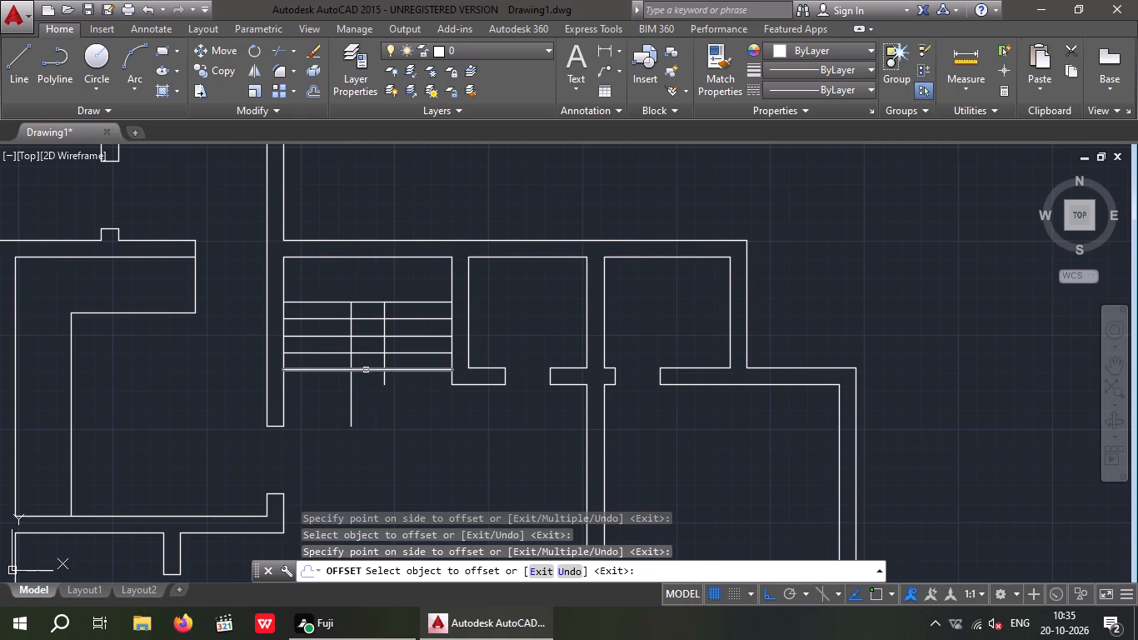
pyautogui.moveTo(366, 370); pyautogui.dragTo(367, 380)
pyautogui.click(370, 386)
pyautogui.moveTo(363, 386); pyautogui.dragTo(365, 400)
pyautogui.click(372, 417)
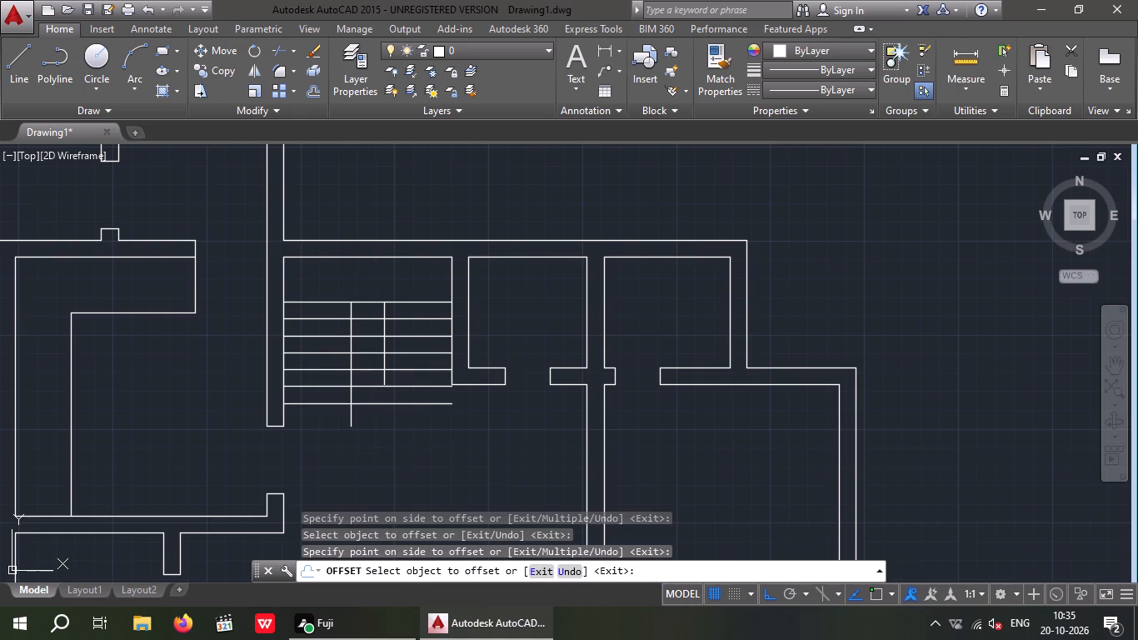
pyautogui.moveTo(363, 404); pyautogui.dragTo(367, 424)
pyautogui.click(369, 428)
pyautogui.press('Escape')
pyautogui.press('Escape')
# Trim the two lowest tread lines beyond the left flight's inner edge, and that edge's stub below the last tread.
pyautogui.press('t')
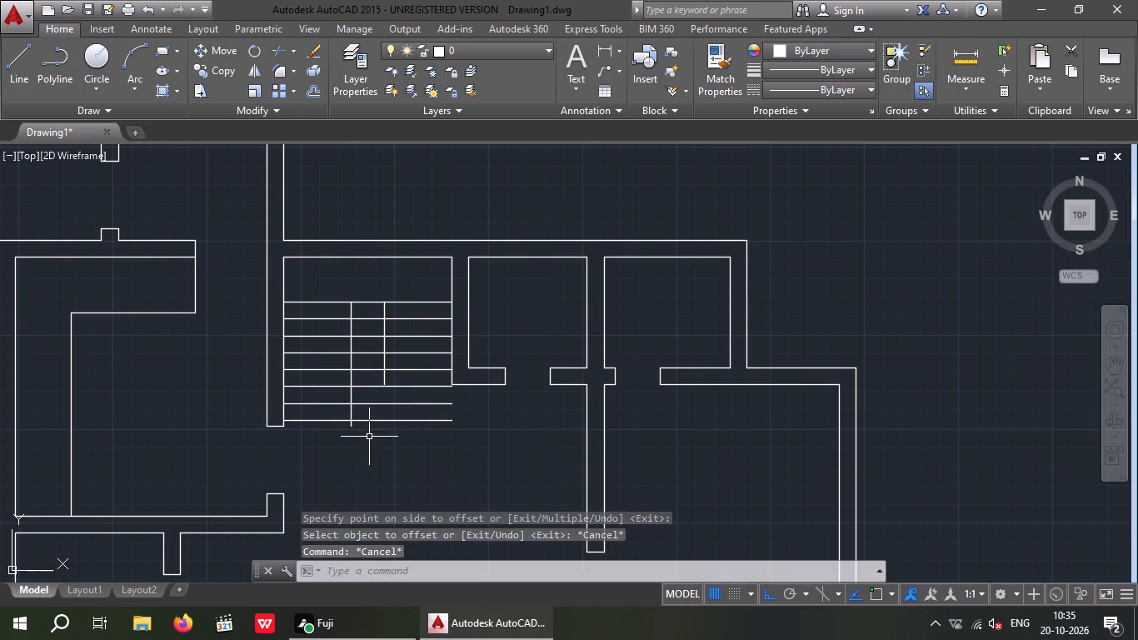
pyautogui.press('r')
pyautogui.press('space')
pyautogui.press('space')
pyautogui.scroll(2, 393, 436)
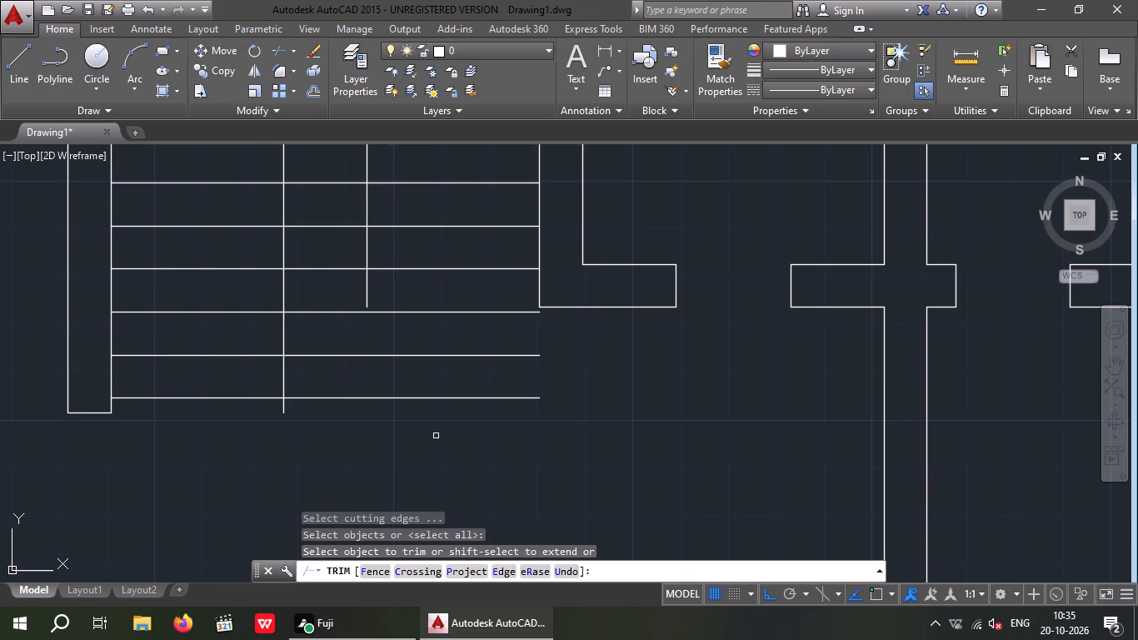
pyautogui.moveTo(432, 431); pyautogui.dragTo(420, 423)
pyautogui.click(332, 347)
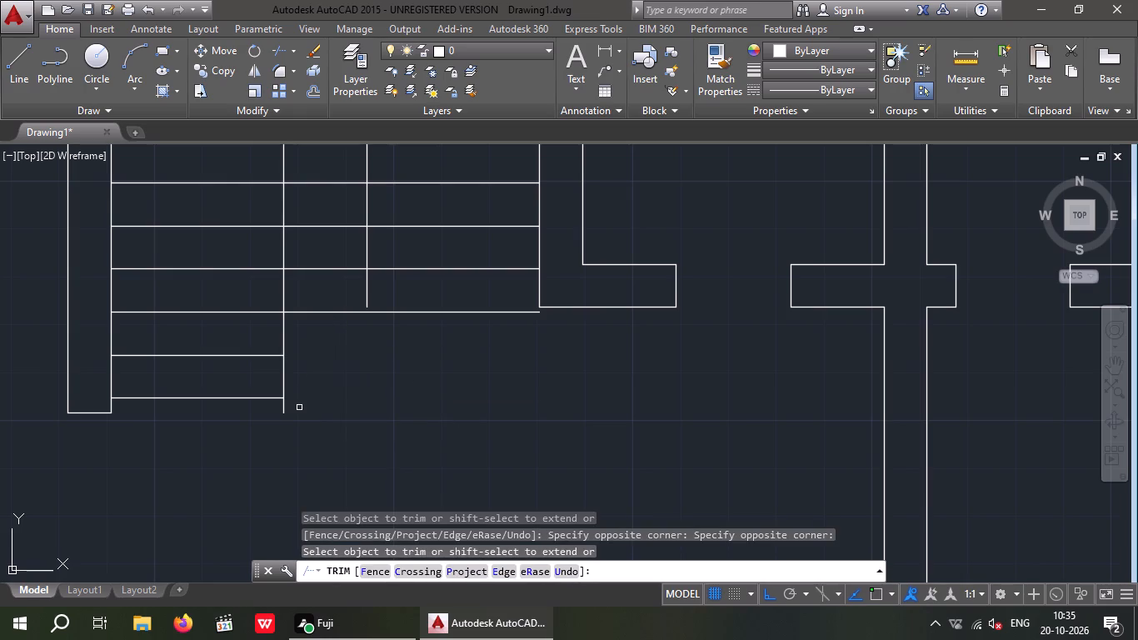
pyautogui.click(282, 412)
# Trim the four tread lines crossing the gap between the two stair flights, above the right flight's bottom line.
pyautogui.moveTo(312, 395); pyautogui.dragTo(325, 456, button='middle')
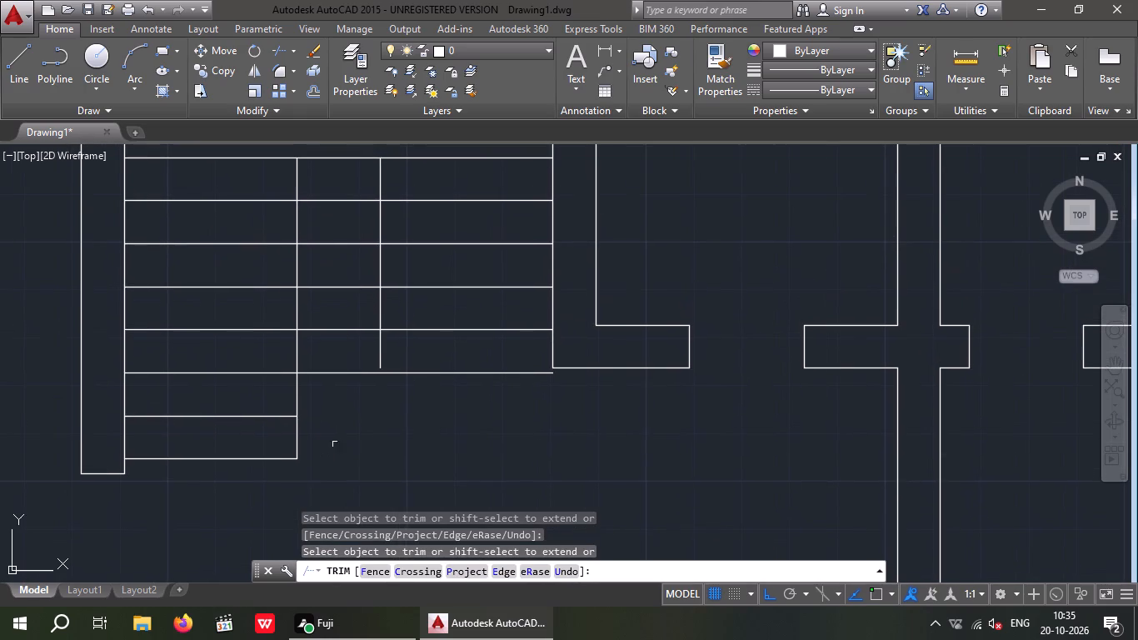
pyautogui.moveTo(354, 419); pyautogui.dragTo(347, 407)
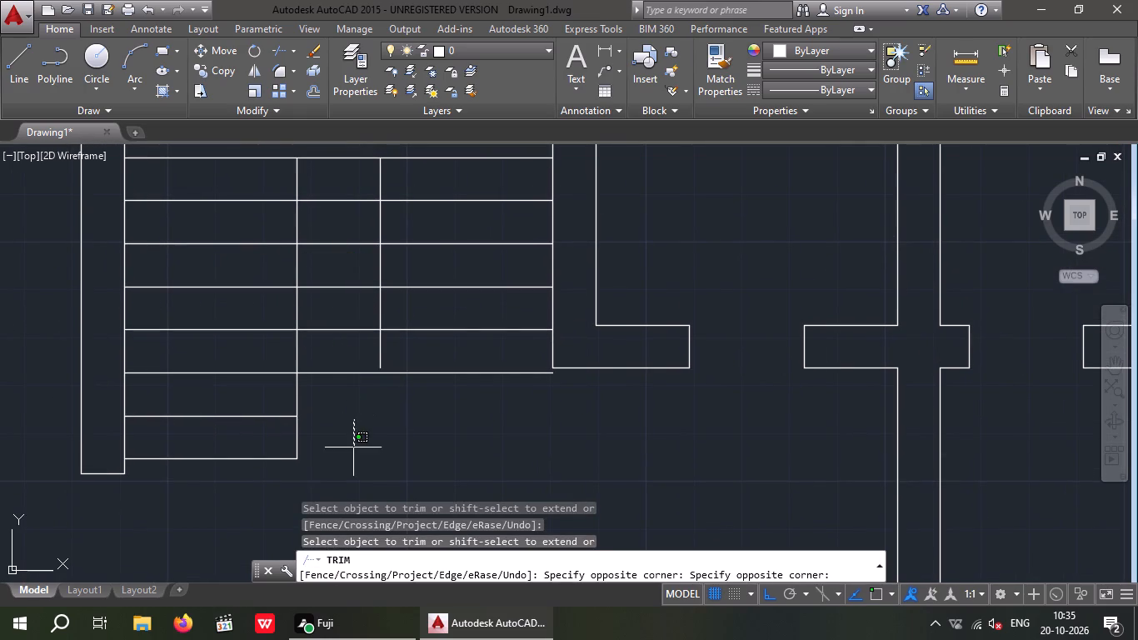
pyautogui.click(347, 435)
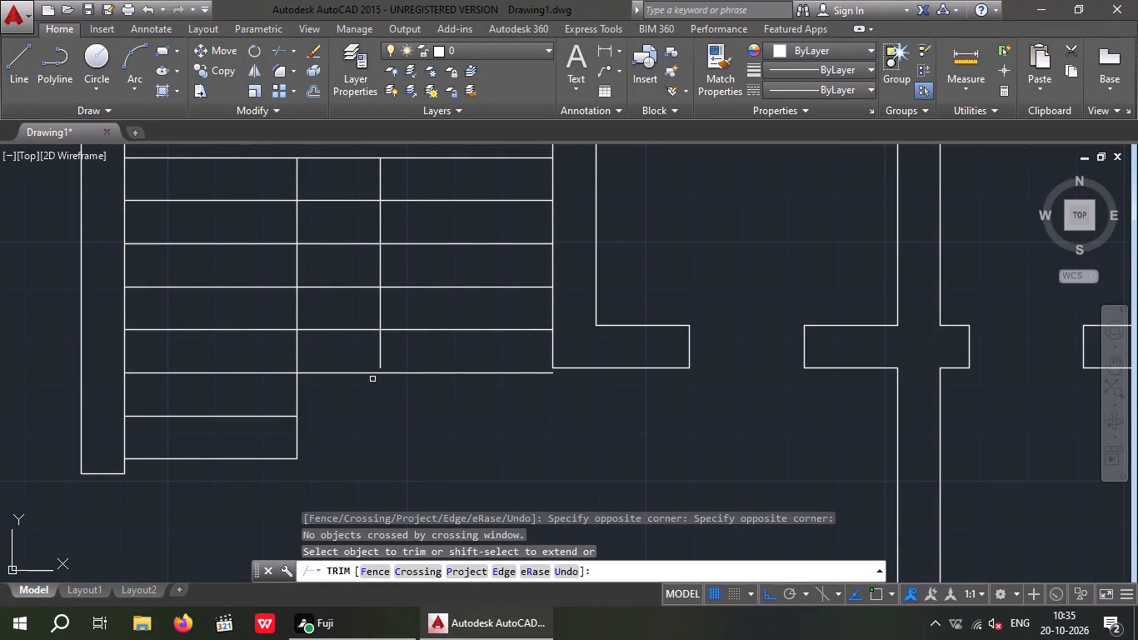
pyautogui.click(358, 353)
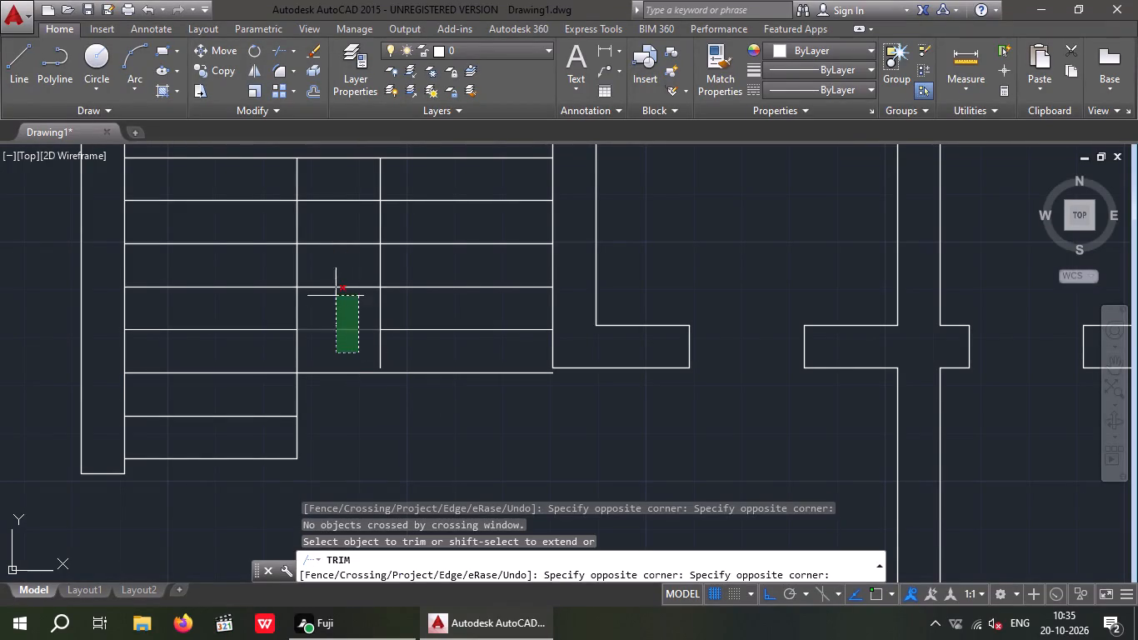
pyautogui.click(337, 193)
pyautogui.scroll(-1, 335, 245)
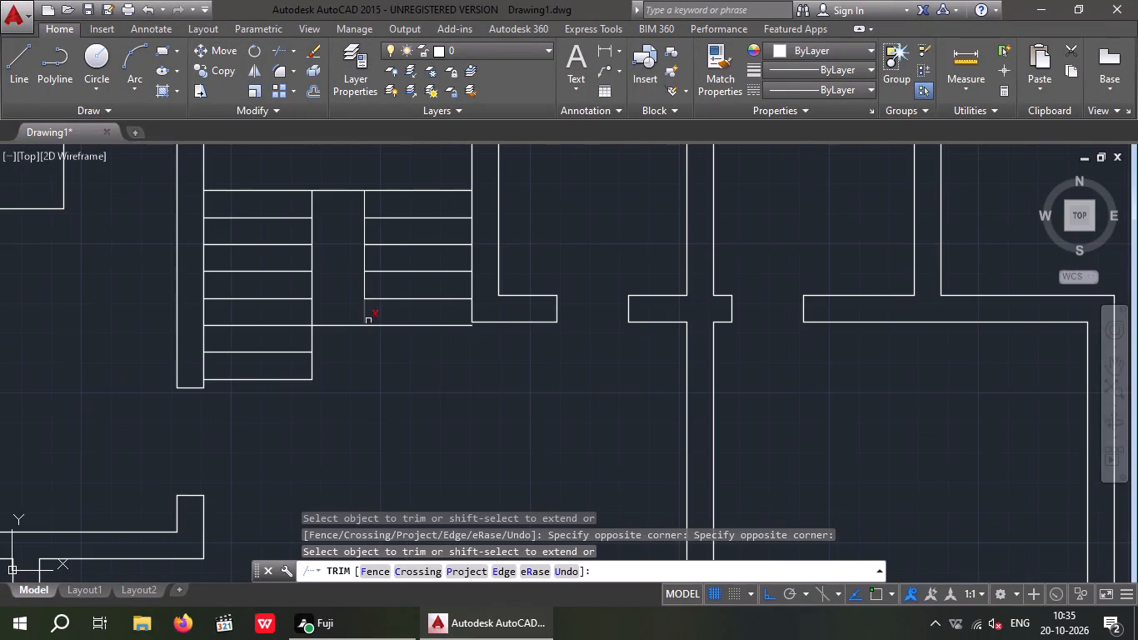
pyautogui.press('Escape')
pyautogui.press('Escape')
# Extend the right flight's inner vertical edge down to its bottom tread line.
pyautogui.press('e')
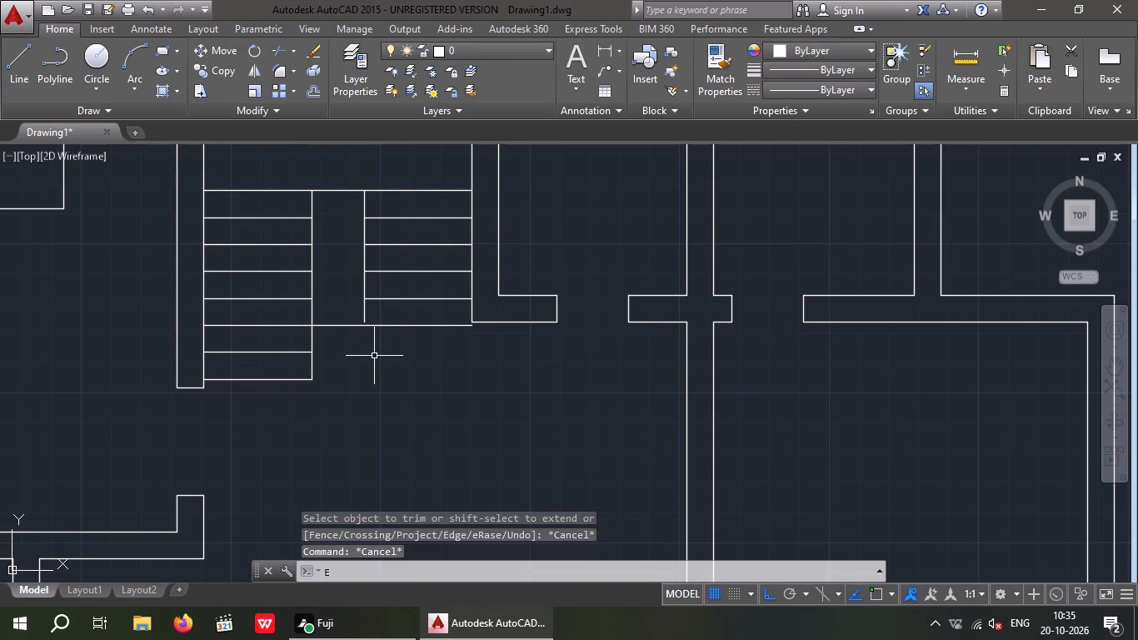
pyautogui.press('x')
pyautogui.press('space')
pyautogui.press('space')
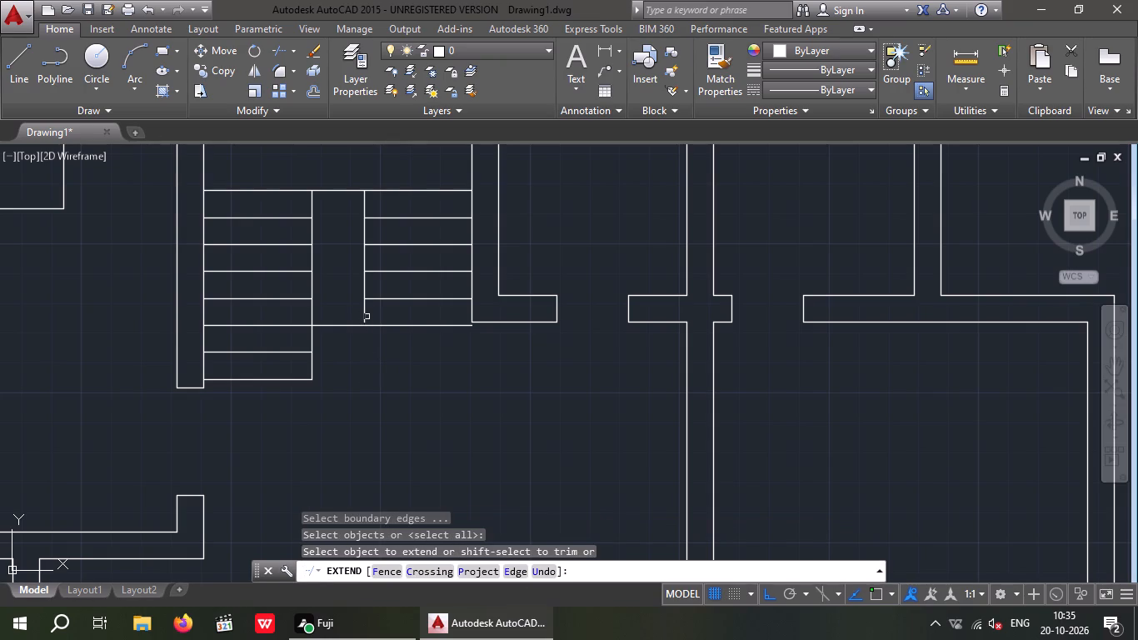
pyautogui.scroll(-1, 366, 316)
pyautogui.scroll(1, 366, 316)
pyautogui.scroll(-1, 357, 319)
pyautogui.scroll(4, 357, 318)
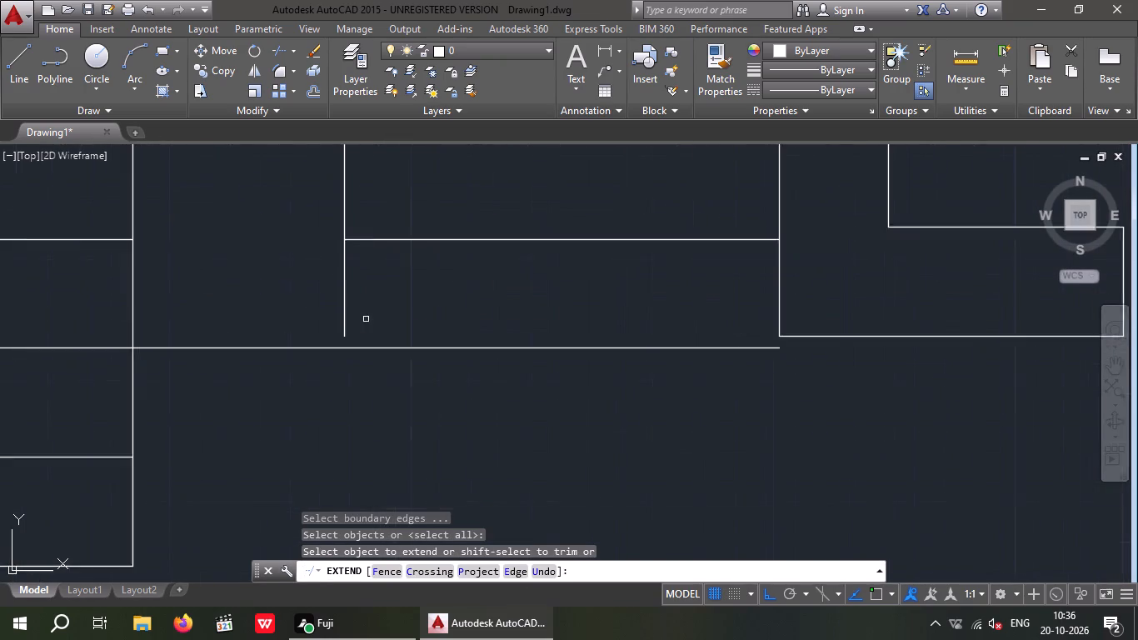
pyautogui.scroll(1, 366, 319)
pyautogui.moveTo(380, 301); pyautogui.dragTo(324, 314)
pyautogui.click(318, 314)
pyautogui.scroll(-3, 336, 315)
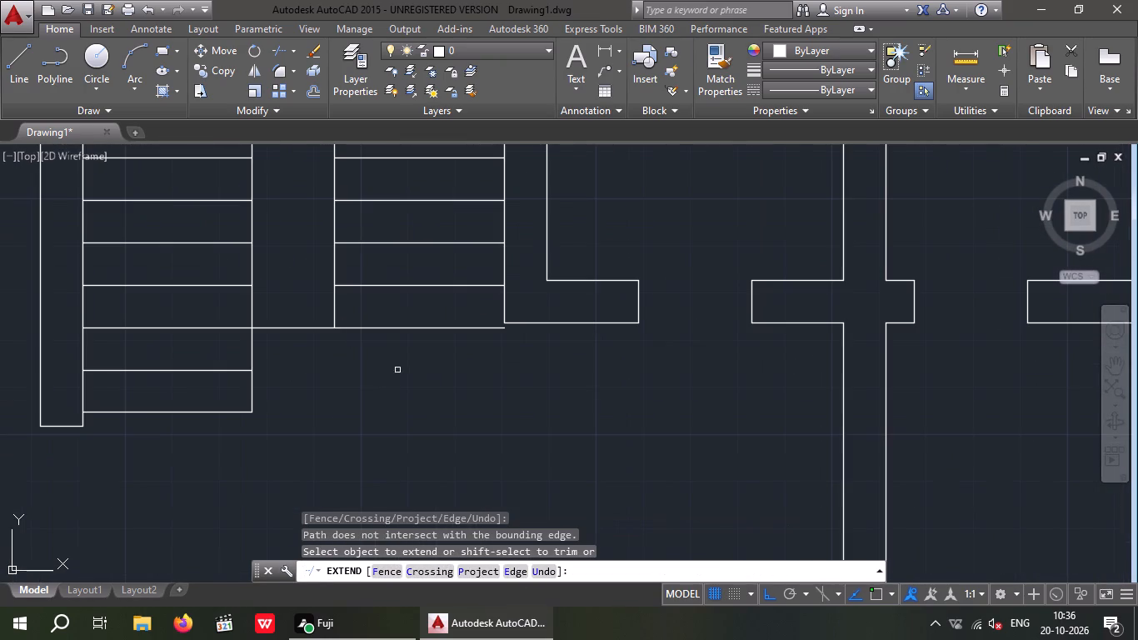
pyautogui.press('Escape')
# Fillet the recess's right wall line with the right flight's bottom tread line into a sharp corner at zero radius.
pyautogui.moveTo(508, 367); pyautogui.dragTo(488, 408, button='middle')
pyautogui.scroll(2, 492, 389)
pyautogui.scroll(-1, 492, 389)
pyautogui.press('Escape')
pyautogui.press('Escape')
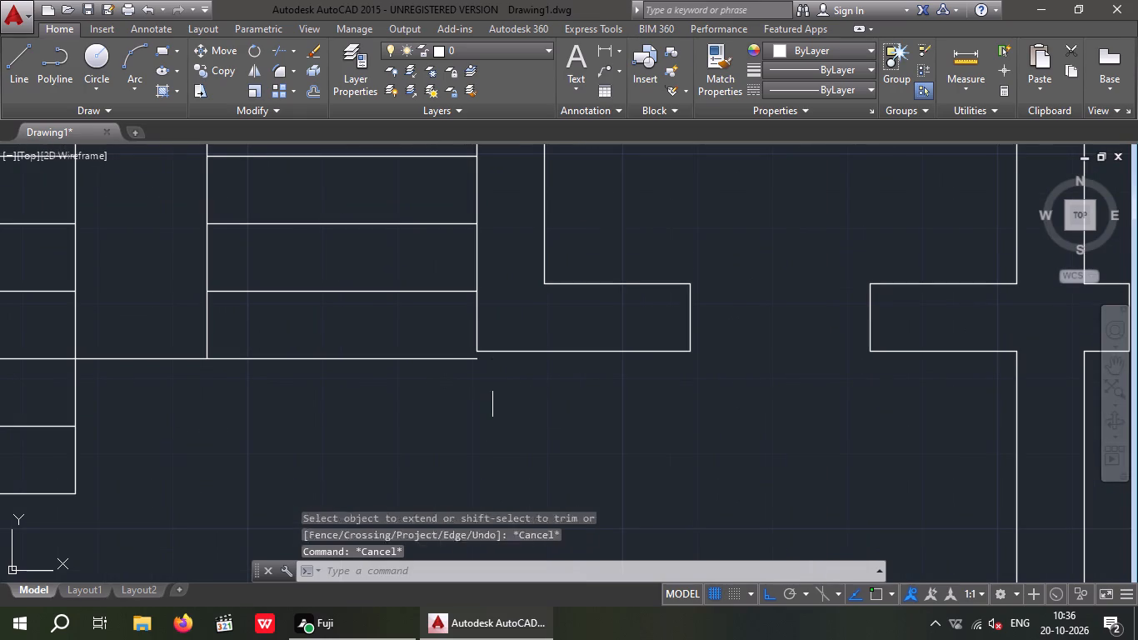
pyautogui.press('f')
pyautogui.press('space')
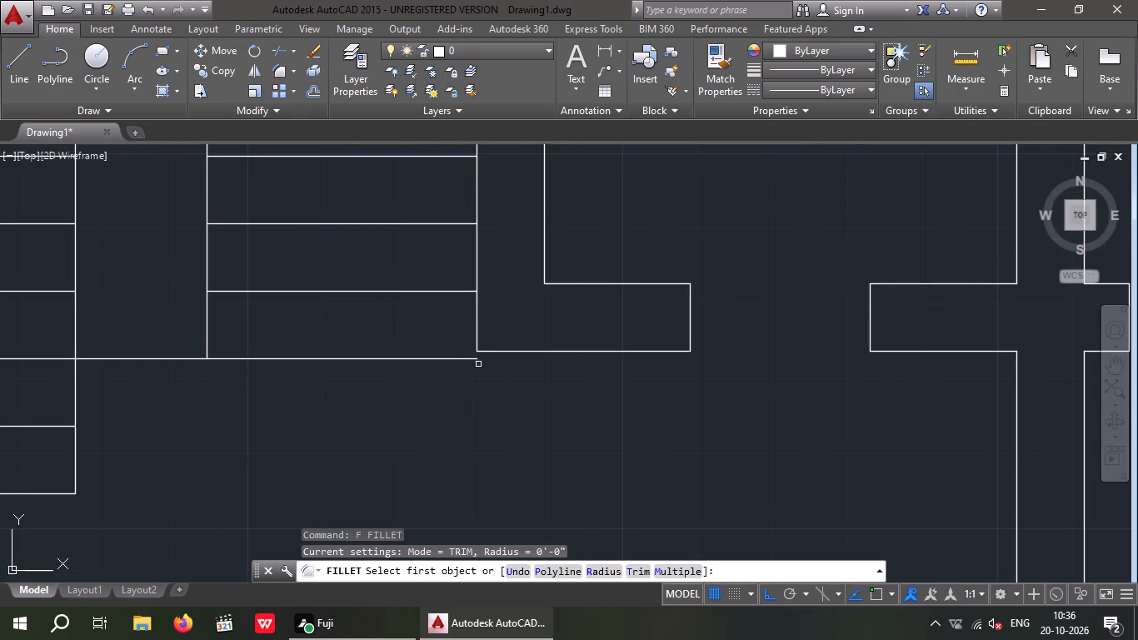
pyautogui.click(477, 338)
pyautogui.click(471, 357)
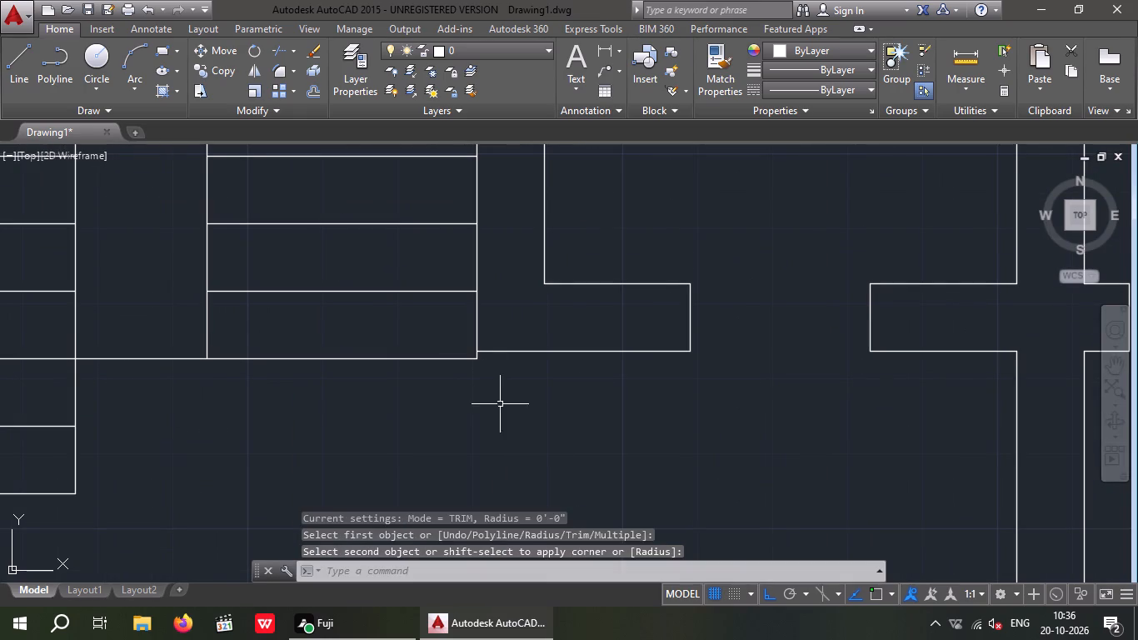
pyautogui.press('Escape')
pyautogui.press('Escape')
# Trim the right flight's bottom tread line across the gap between the two stair flights.
pyautogui.scroll(1, 512, 380)
pyautogui.scroll(-3, 512, 380)
pyautogui.moveTo(517, 409); pyautogui.dragTo(471, 400, button='middle')
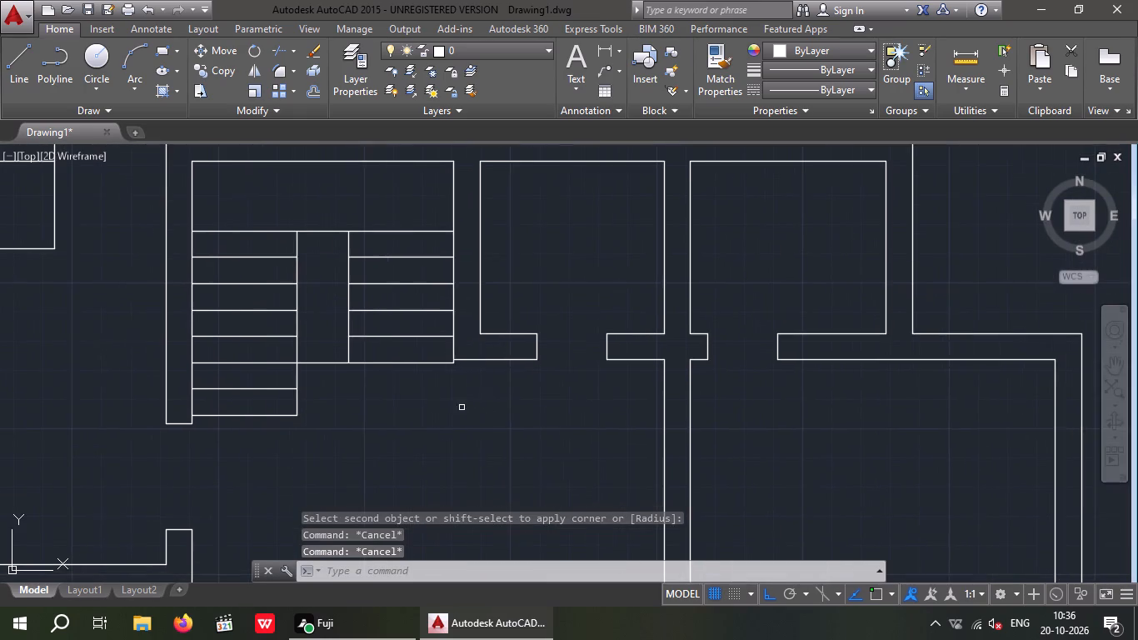
pyautogui.scroll(-2, 465, 410)
pyautogui.moveTo(467, 427); pyautogui.dragTo(454, 448, button='middle')
pyautogui.moveTo(439, 479); pyautogui.dragTo(453, 448, button='middle')
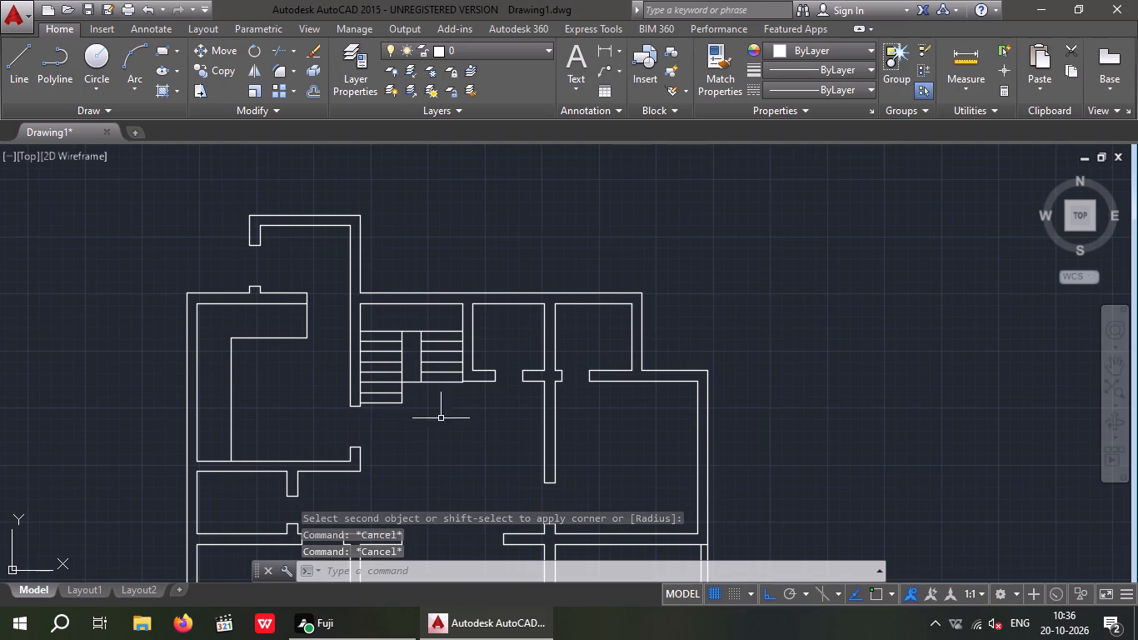
pyautogui.press('Escape')
pyautogui.press('Escape')
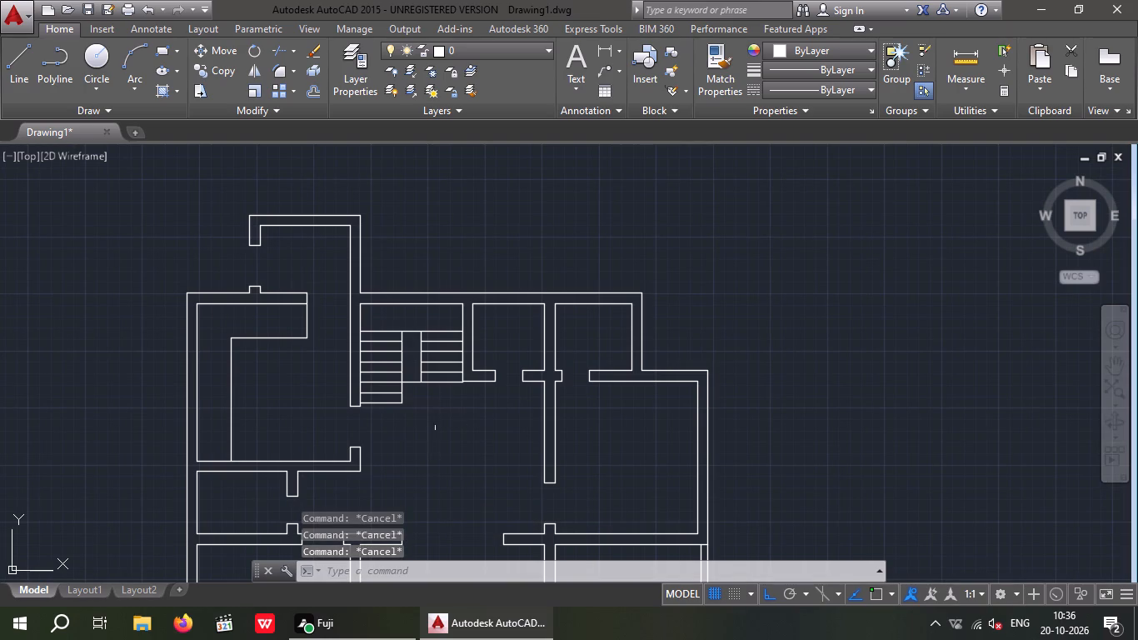
pyautogui.press('t')
pyautogui.press('r')
pyautogui.press('space')
pyautogui.press('space')
pyautogui.scroll(3, 407, 390)
pyautogui.scroll(-1, 417, 392)
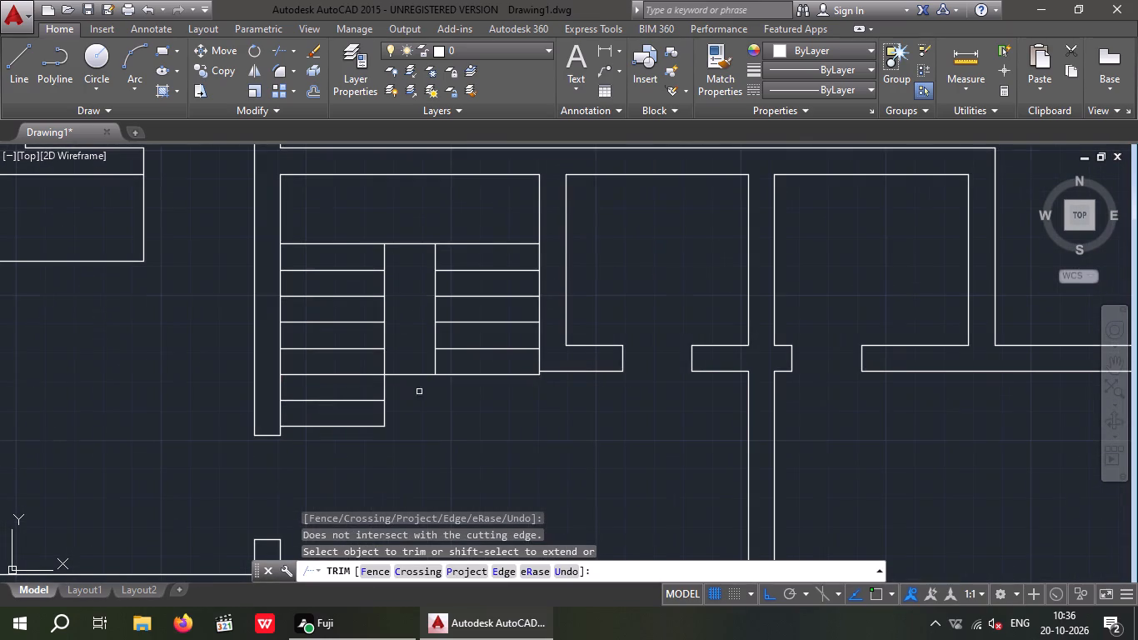
pyautogui.click(415, 377)
pyautogui.click(405, 350)
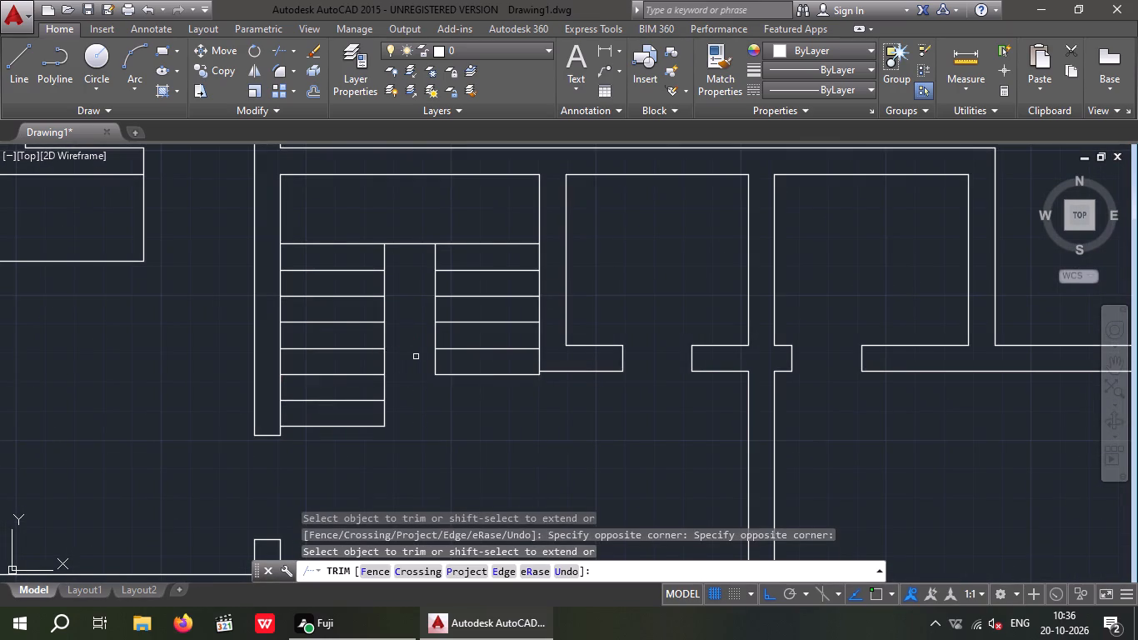
pyautogui.scroll(-2, 417, 357)
pyautogui.press('Escape')
pyautogui.press('Escape')
pyautogui.press('Escape')
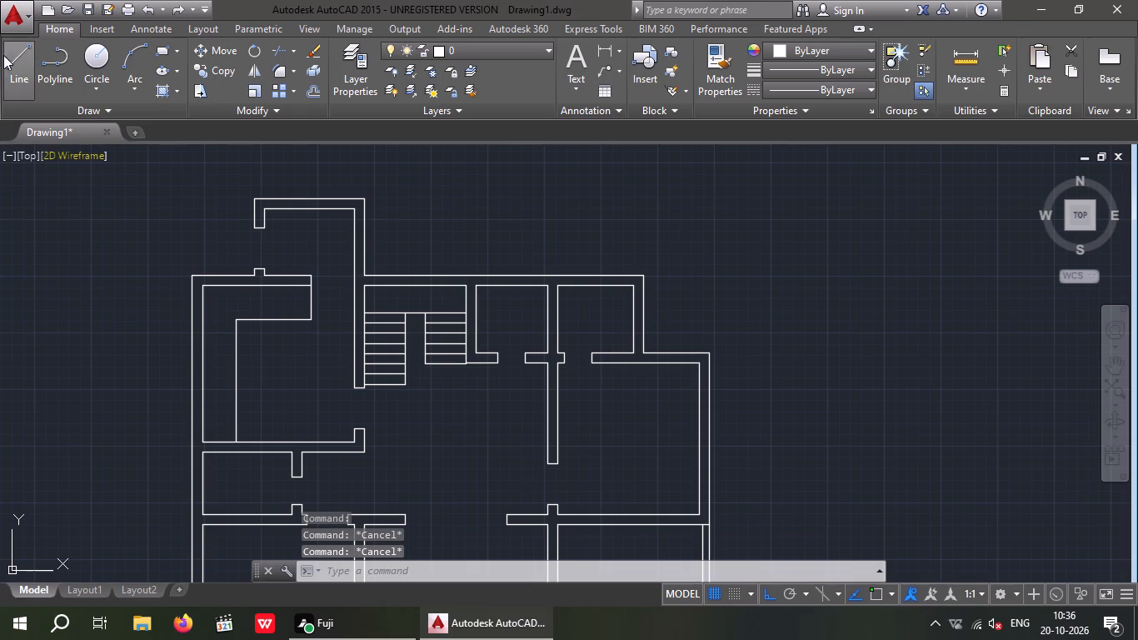
# Draw the stair direction line from the left flight's bottom tread midpoint about 6'-2" up, across the landing, and down the right flight's middle.
pyautogui.click(20, 61)
pyautogui.scroll(1, 386, 394)
pyautogui.scroll(-1, 386, 394)
pyautogui.scroll(1, 386, 394)
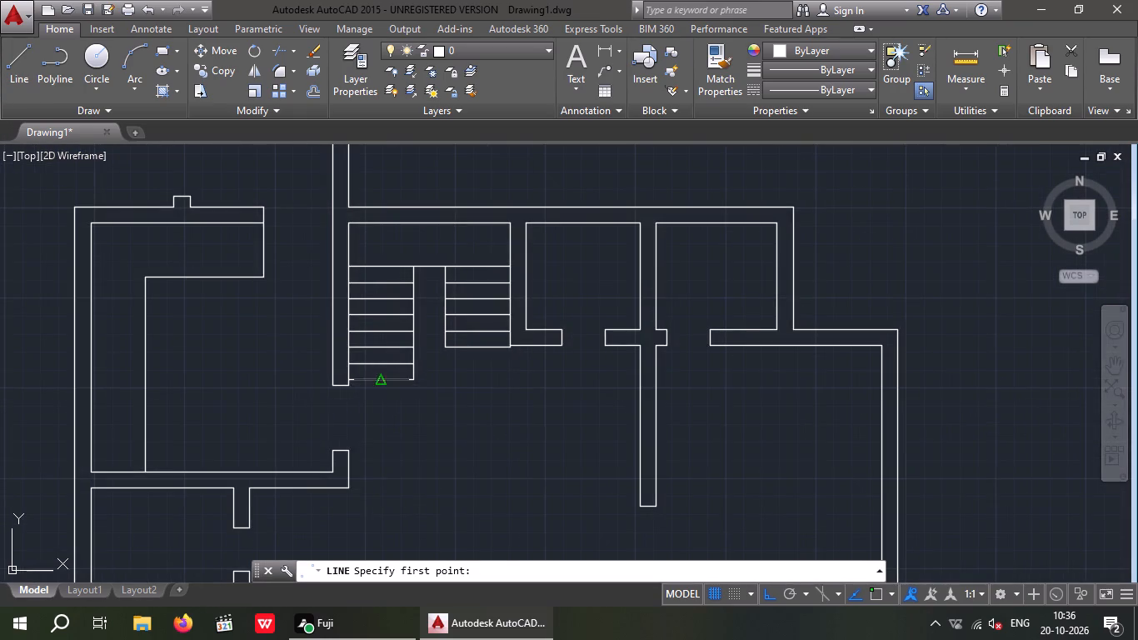
pyautogui.scroll(1, 377, 382)
pyautogui.click(378, 384)
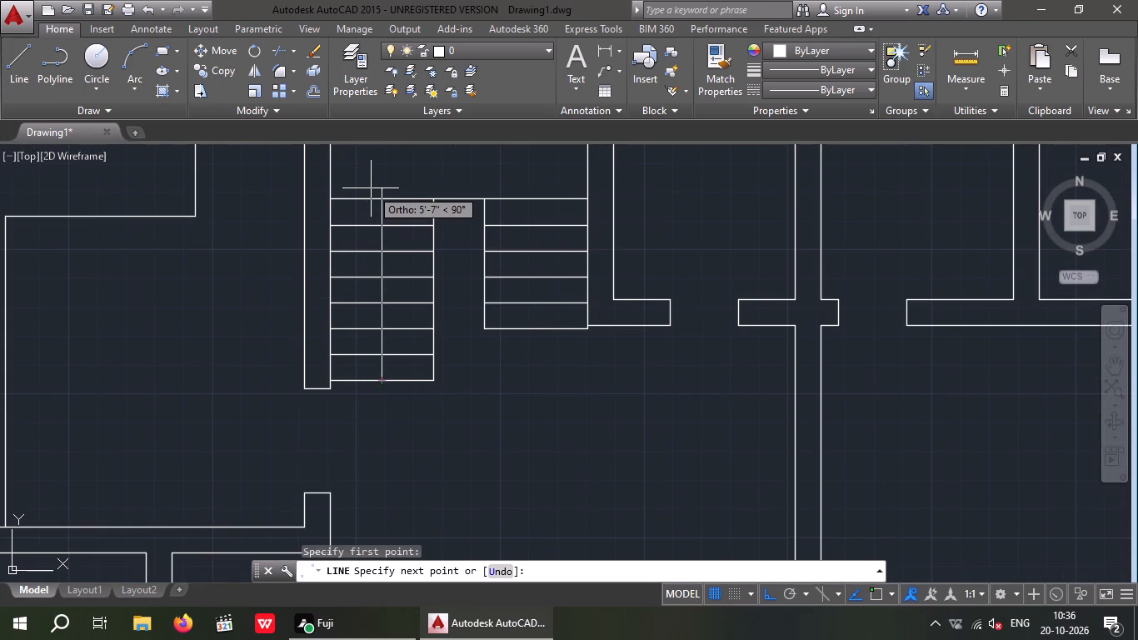
pyautogui.moveTo(372, 187); pyautogui.dragTo(377, 278, button='middle')
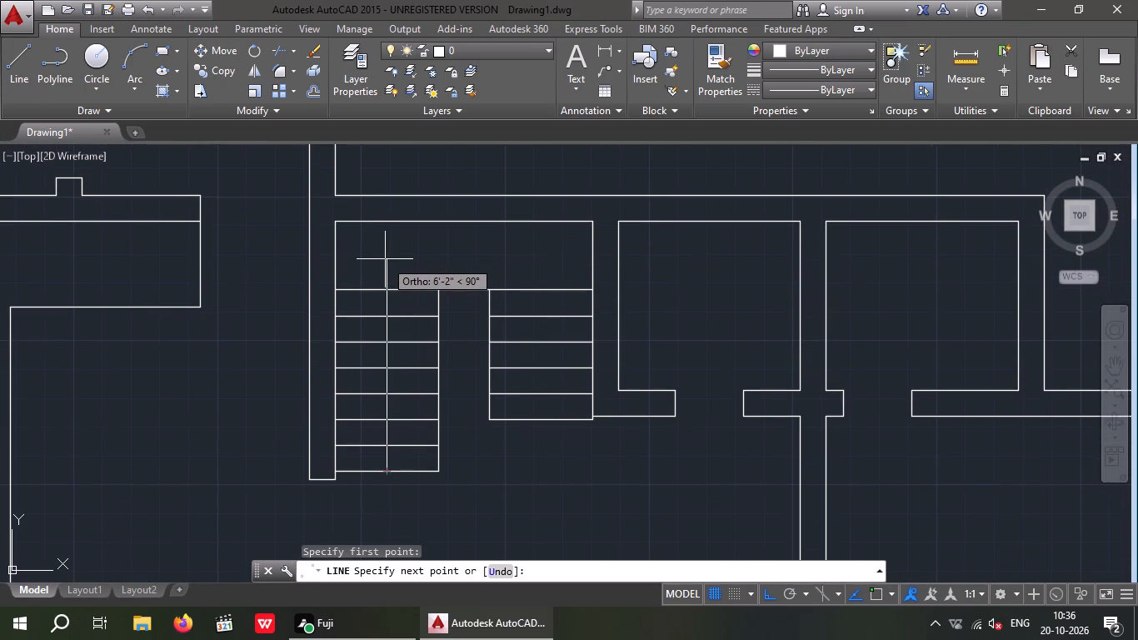
pyautogui.click(385, 254)
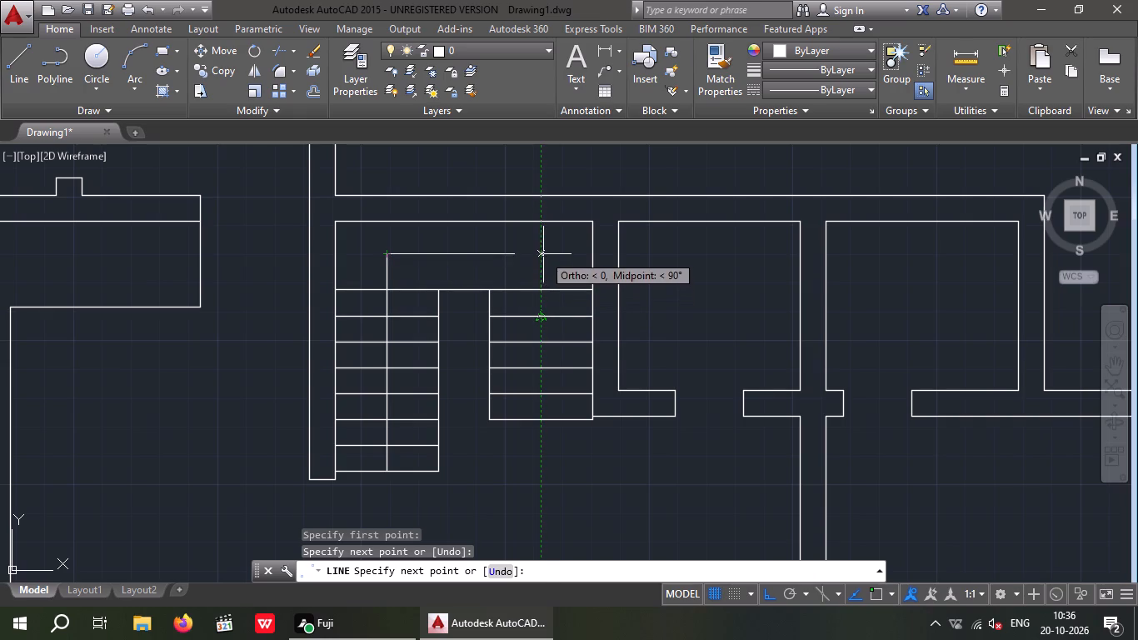
pyautogui.click(543, 252)
pyautogui.scroll(1, 545, 415)
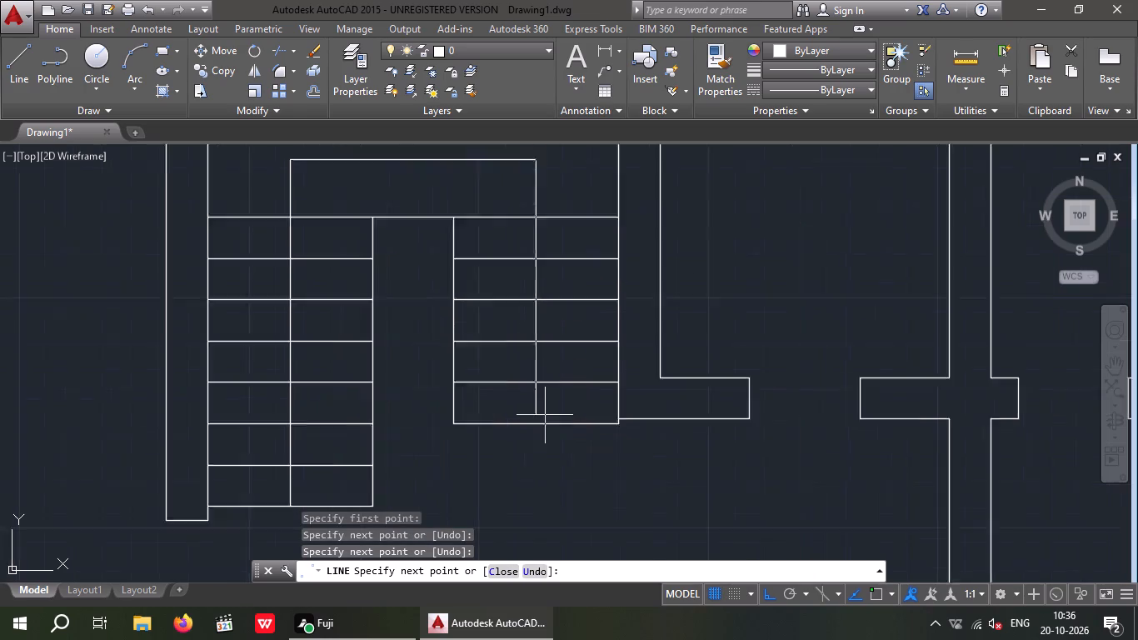
pyautogui.scroll(1, 545, 415)
pyautogui.click(533, 333)
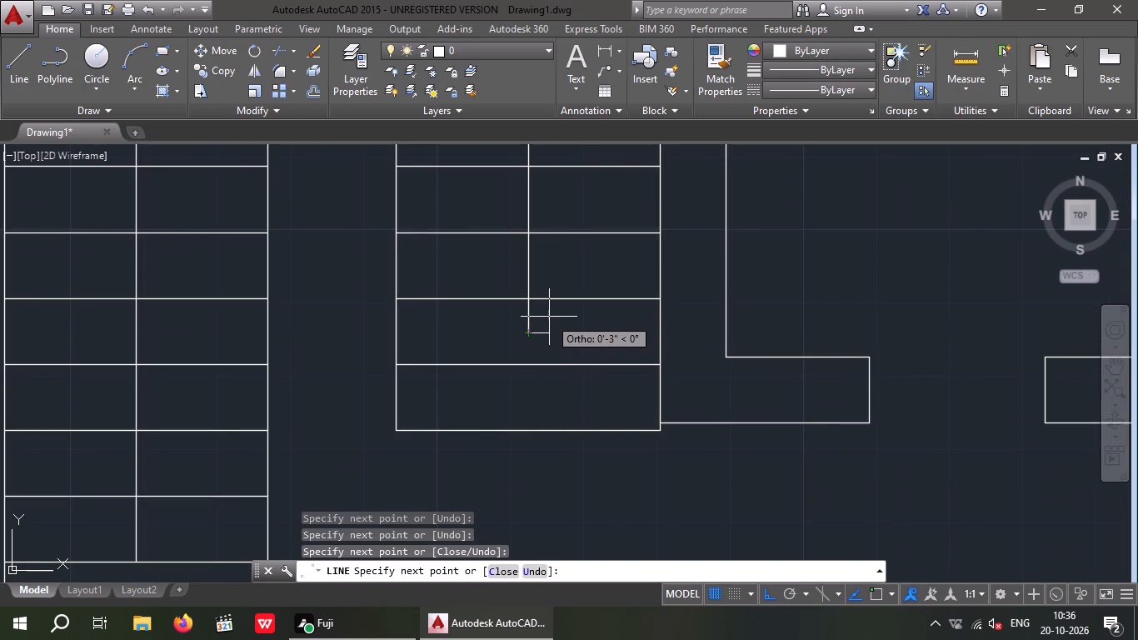
# With Ortho off, draw two slanted lines up from the direction line's end in the right flight to form a downward arrowhead.
pyautogui.press('F8')
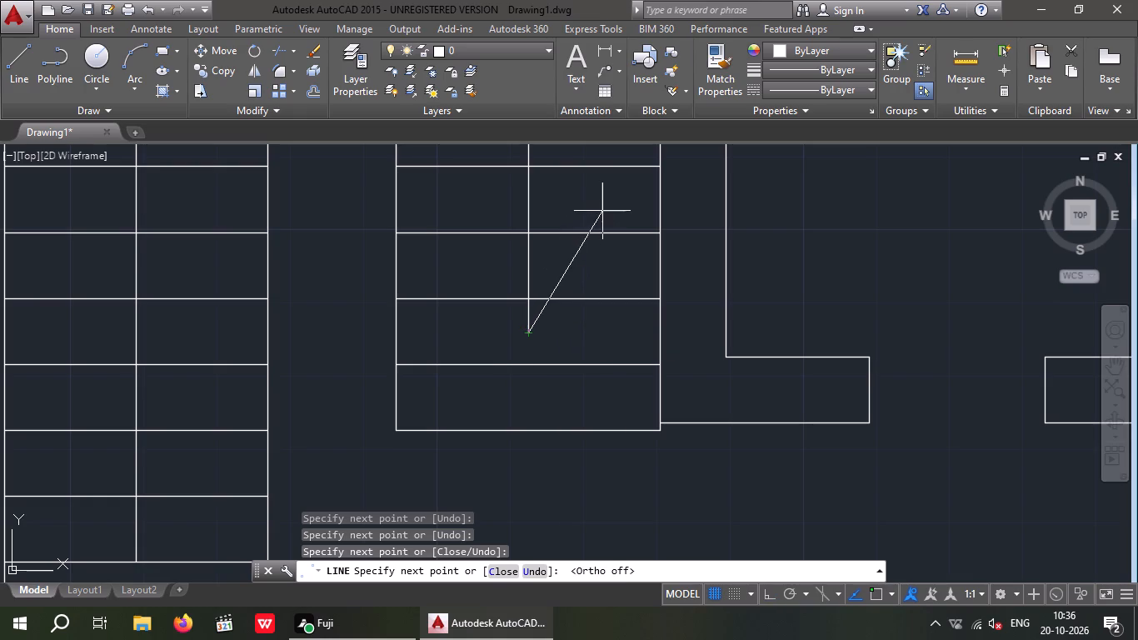
pyautogui.click(613, 217)
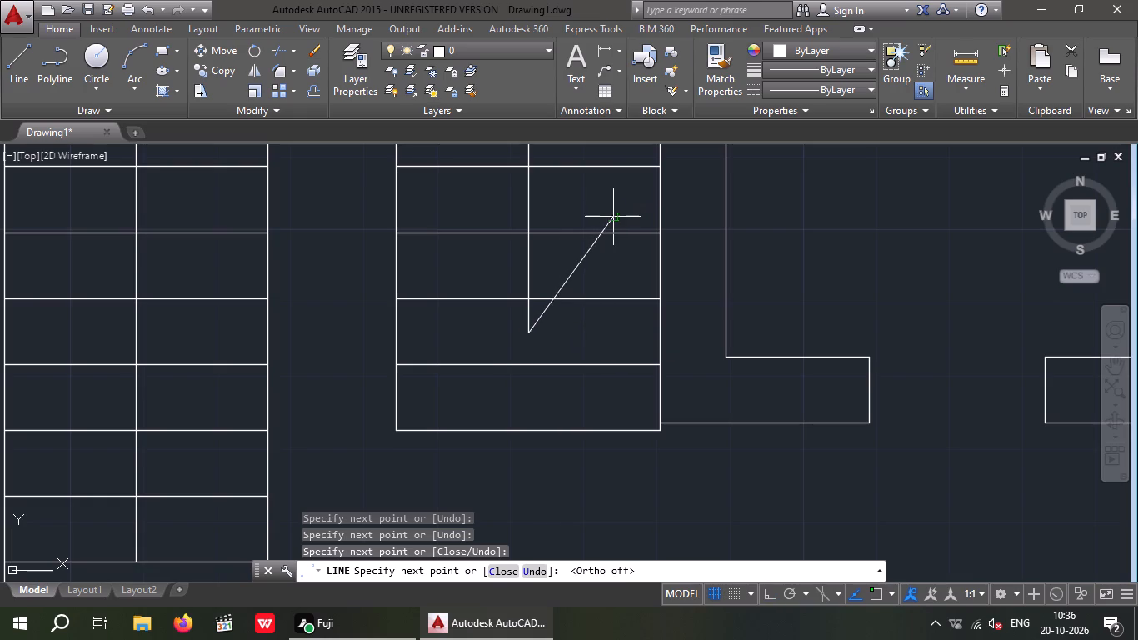
pyautogui.press('space')
pyautogui.press('space')
pyautogui.click(528, 333)
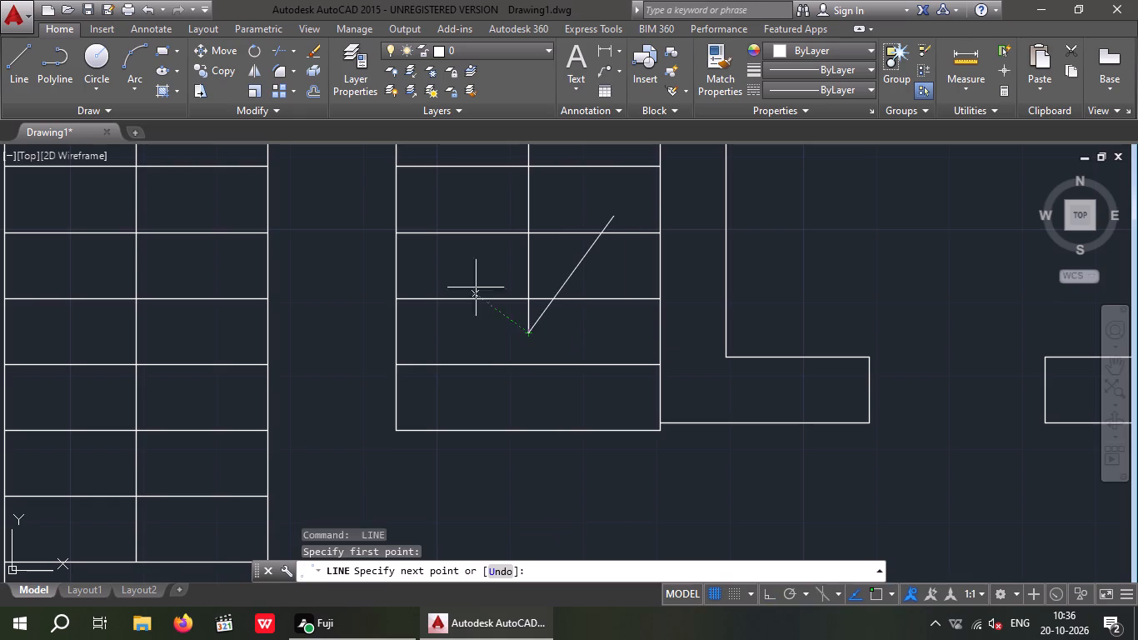
pyautogui.click(439, 219)
pyautogui.press('space')
# With Ortho on, draw a short horizontal helper line just below the left flight's bottom tread, crossing beneath the direction line.
pyautogui.scroll(-3, 474, 352)
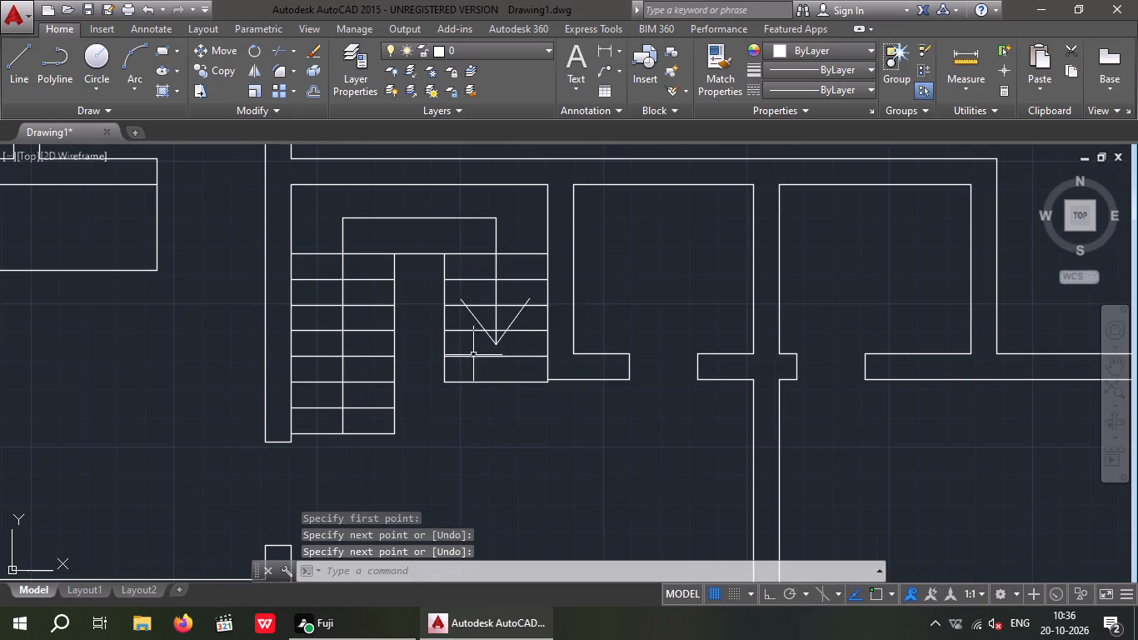
pyautogui.scroll(-1, 480, 429)
pyautogui.moveTo(486, 433); pyautogui.dragTo(494, 408, button='middle')
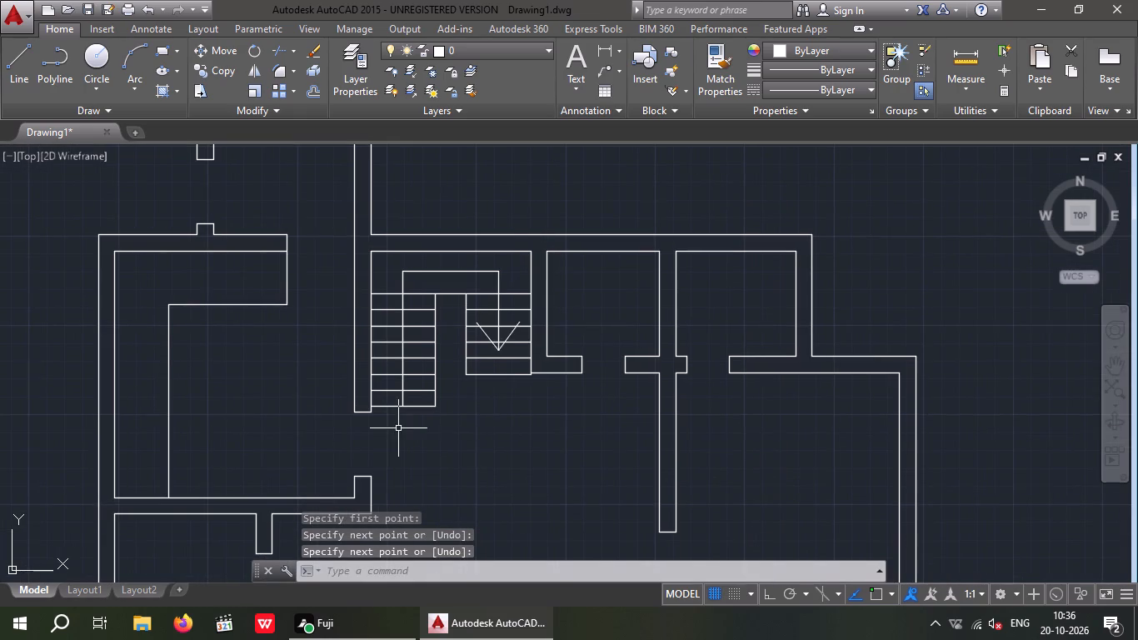
pyautogui.scroll(3, 396, 424)
pyautogui.scroll(-1, 394, 419)
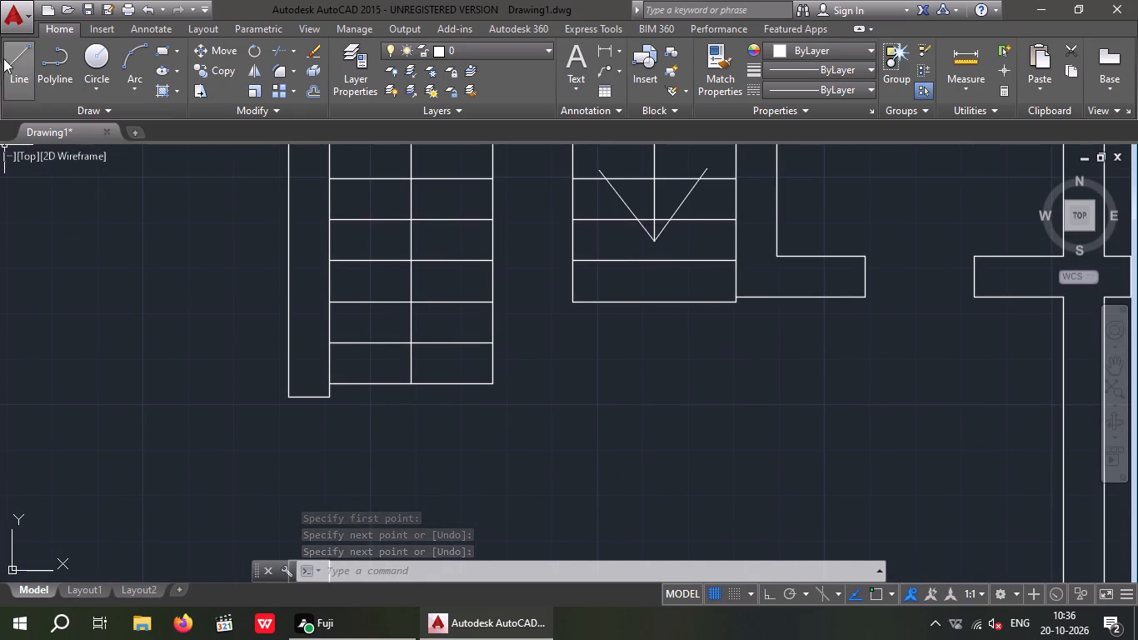
pyautogui.click(14, 64)
pyautogui.moveTo(359, 414); pyautogui.dragTo(407, 425)
pyautogui.press('F8')
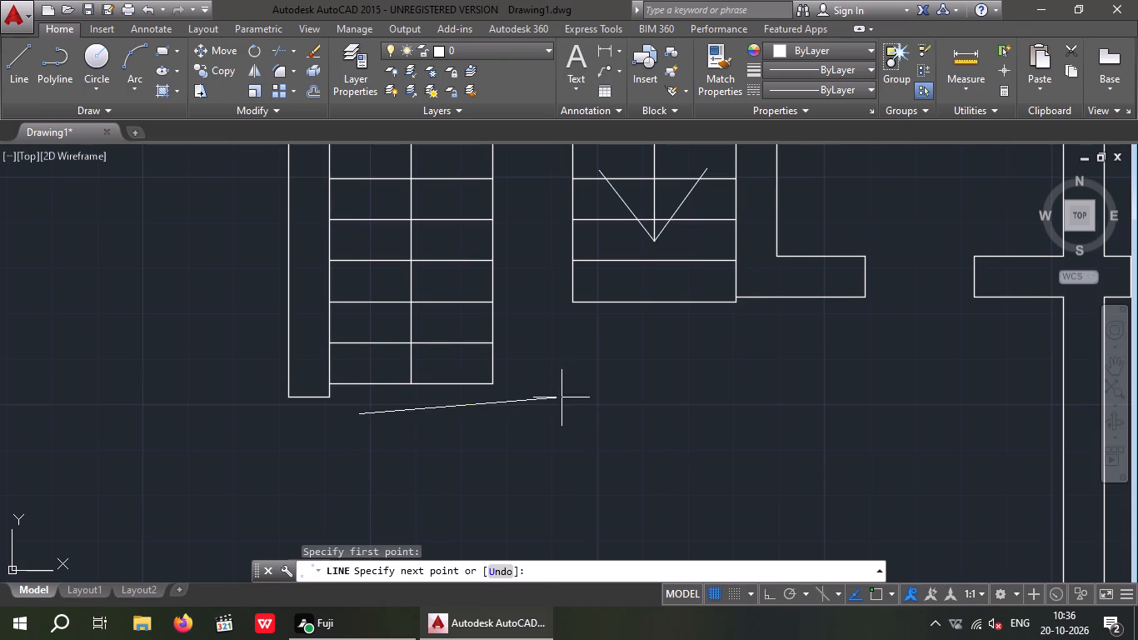
pyautogui.click(500, 427)
pyautogui.press('Escape')
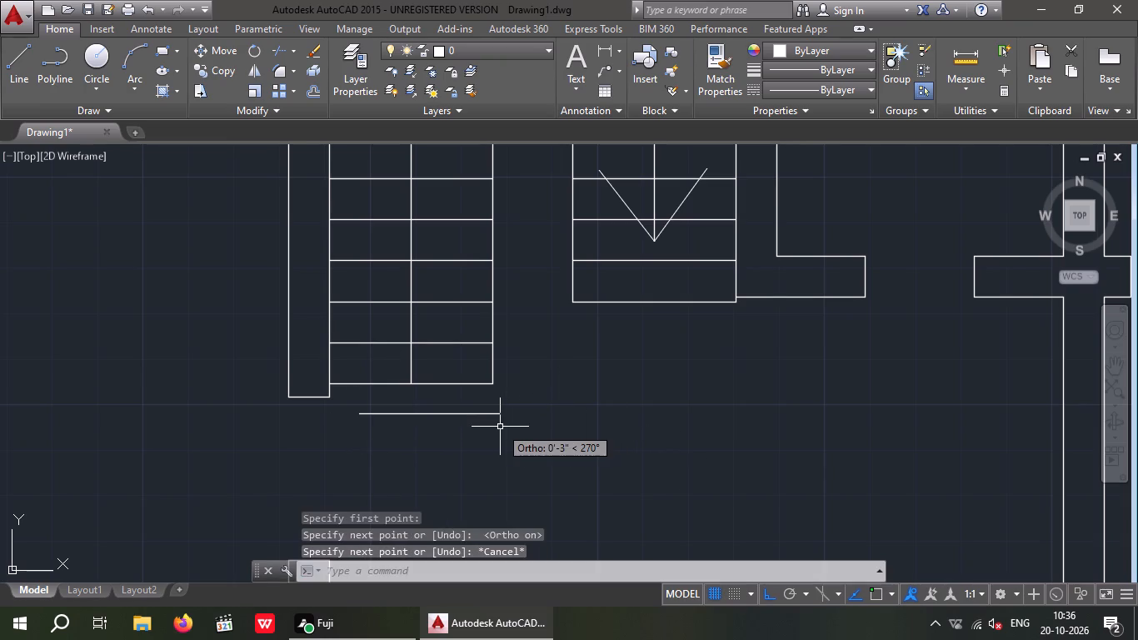
pyautogui.press('Escape')
# Extend the left flight's direction line down to the horizontal helper line.
pyautogui.write('EX')
pyautogui.press('space')
pyautogui.press('space')
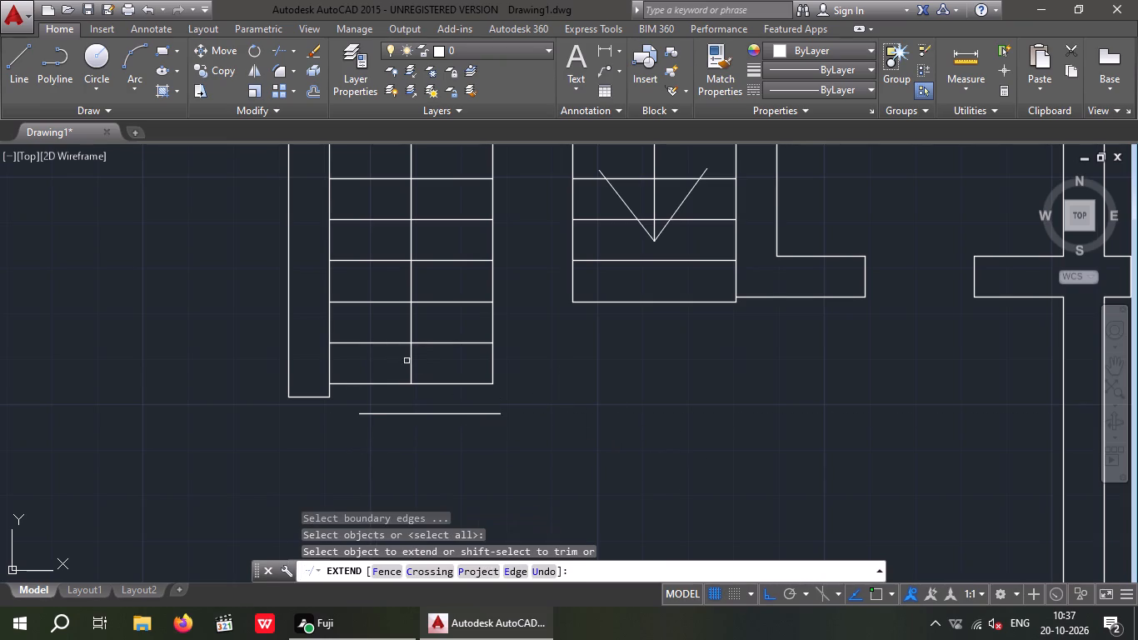
pyautogui.click(408, 361)
pyautogui.press('Escape')
pyautogui.press('Escape')
pyautogui.press('Escape')
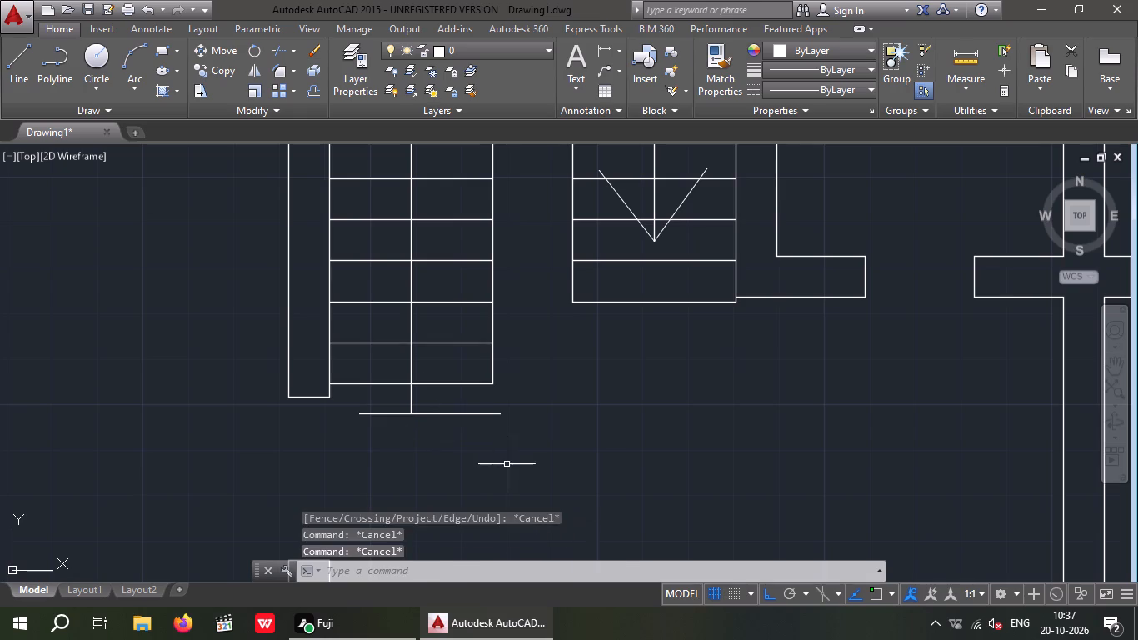
# Erase the horizontal helper line below the left flight.
pyautogui.click(508, 464)
pyautogui.click(457, 399)
pyautogui.press('Delete')
# Insert the Dining Set - 36 x 72 in. block from DesignCenter's Home - Space Planner drawing outside the plan's left wall.
pyautogui.scroll(-1, 450, 413)
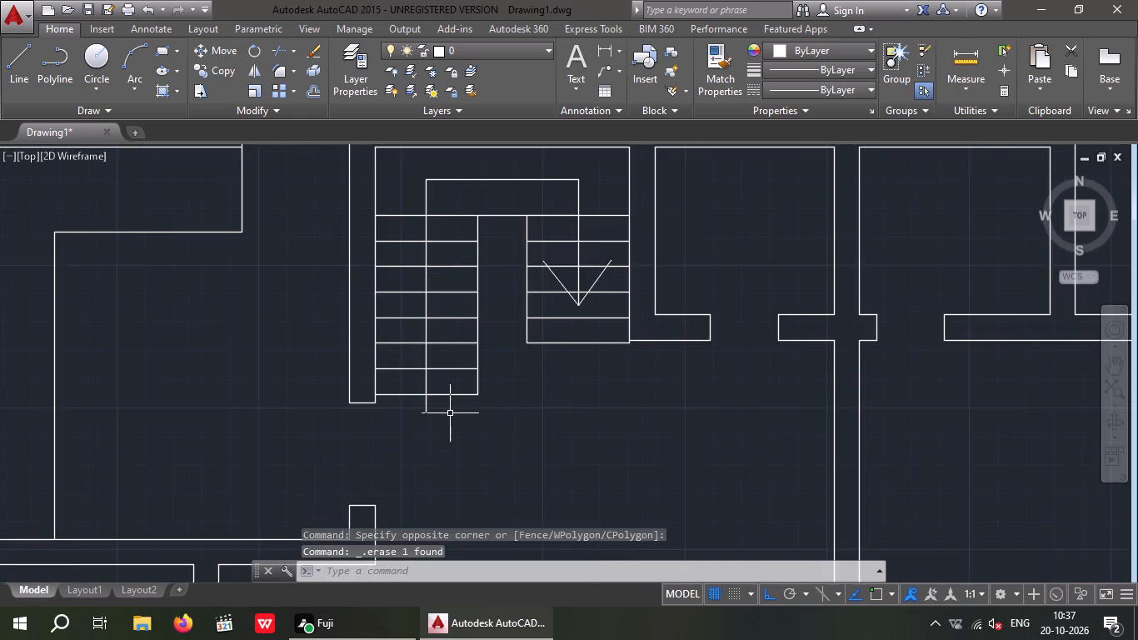
pyautogui.scroll(-2, 450, 413)
pyautogui.moveTo(512, 431); pyautogui.dragTo(439, 433, button='middle')
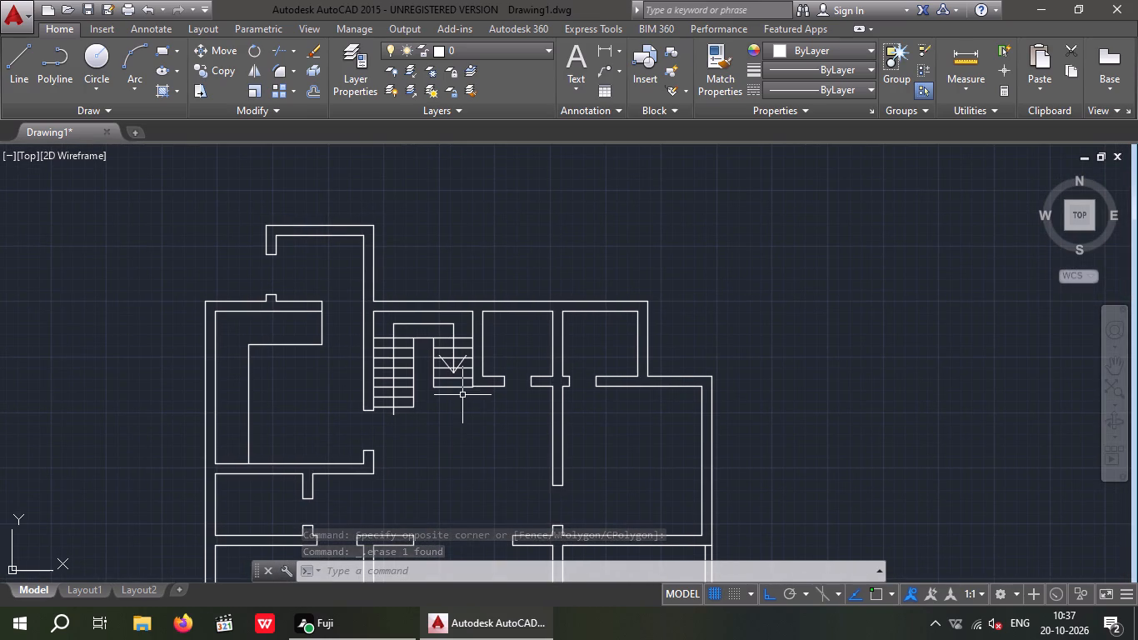
pyautogui.moveTo(503, 465); pyautogui.dragTo(507, 367, button='middle')
pyautogui.scroll(-1, 503, 376)
pyautogui.scroll(1, 487, 387)
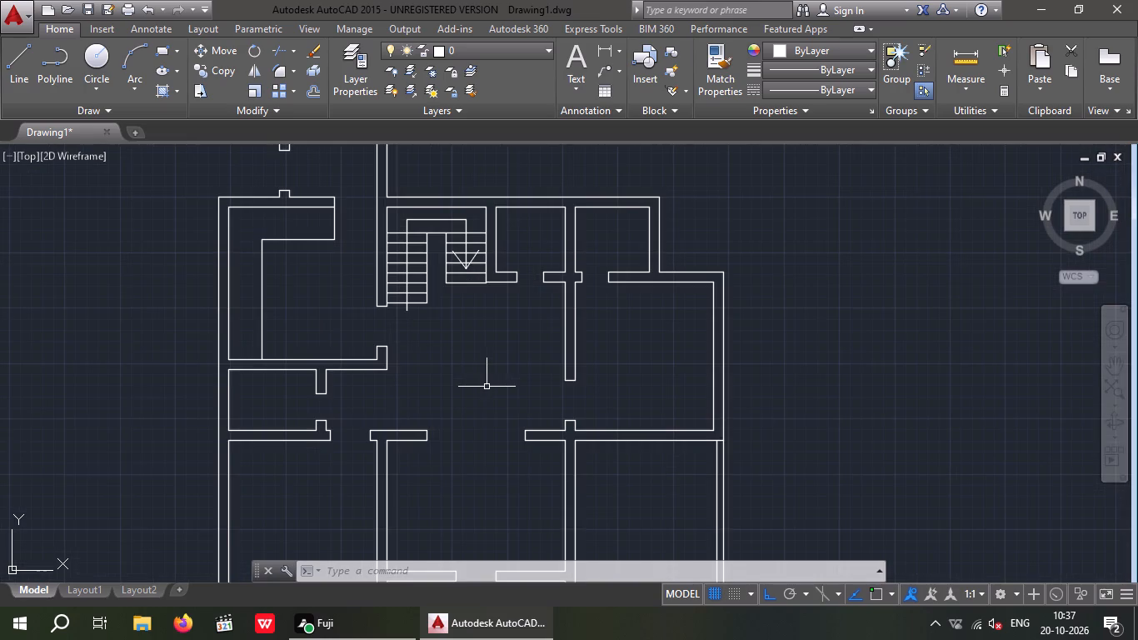
pyautogui.press('Escape')
pyautogui.press('Escape')
pyautogui.write('DC')
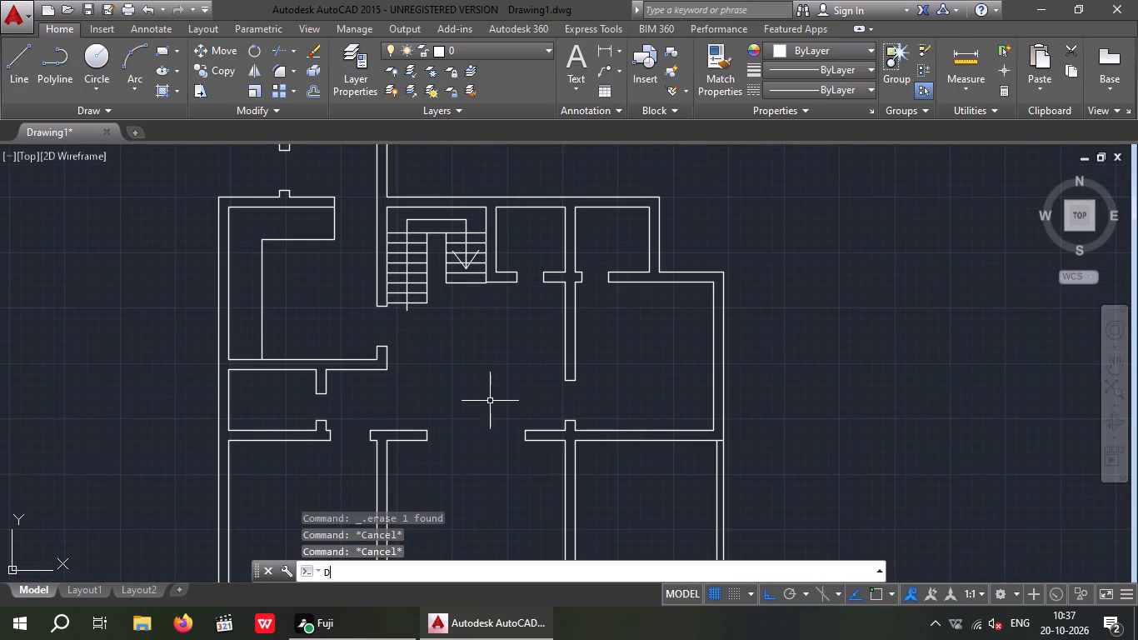
pyautogui.press('space')
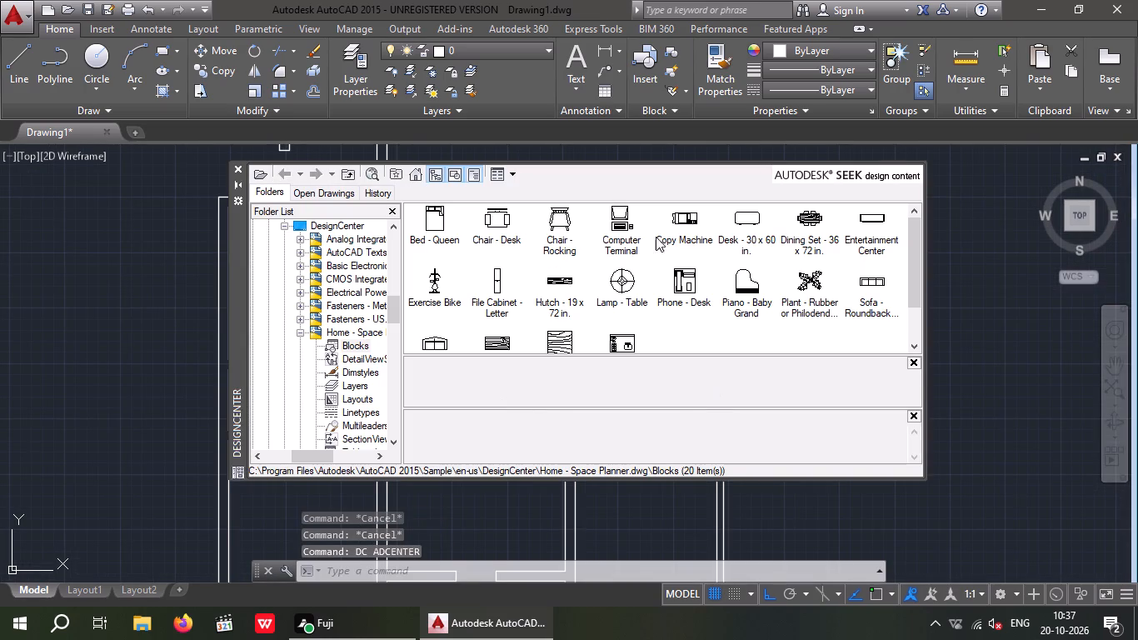
pyautogui.click(816, 215)
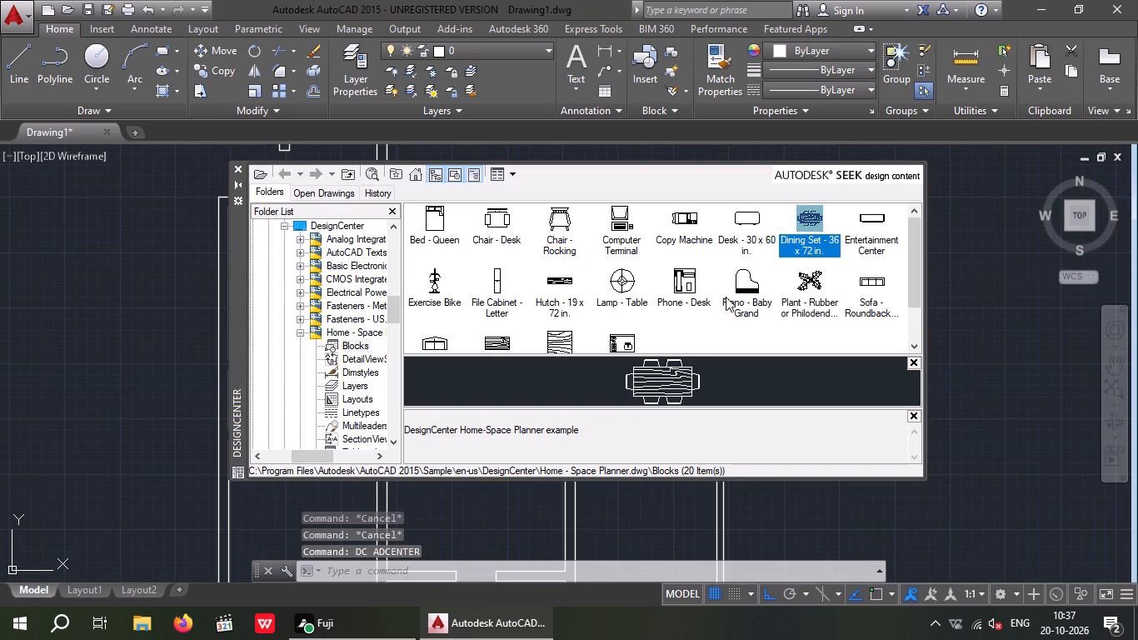
pyautogui.doubleClick(810, 217)
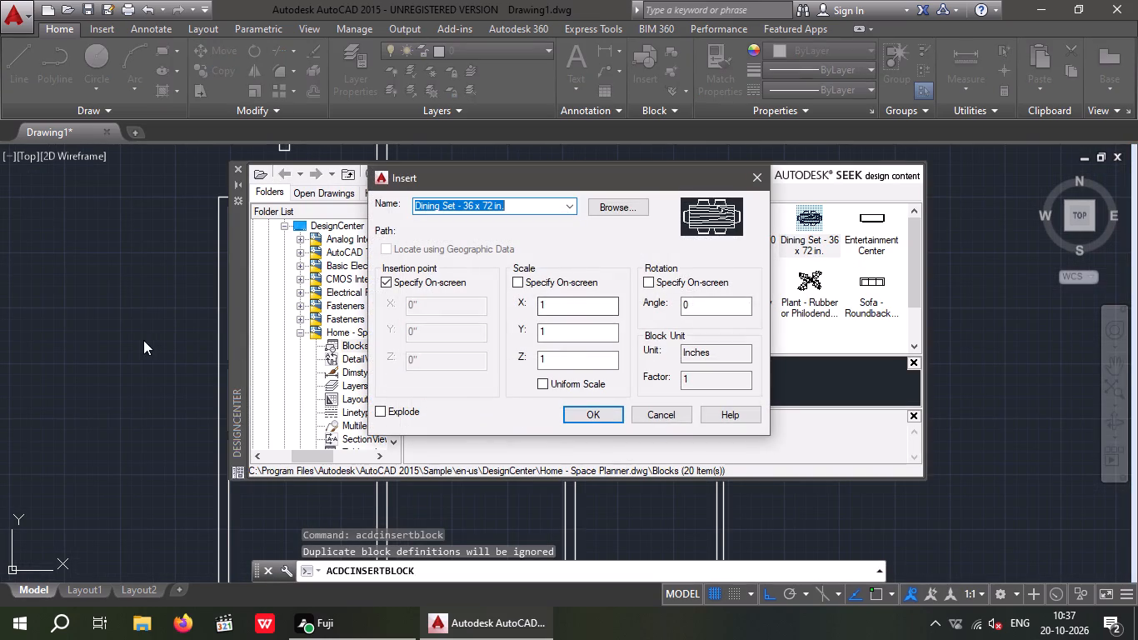
pyautogui.click(595, 414)
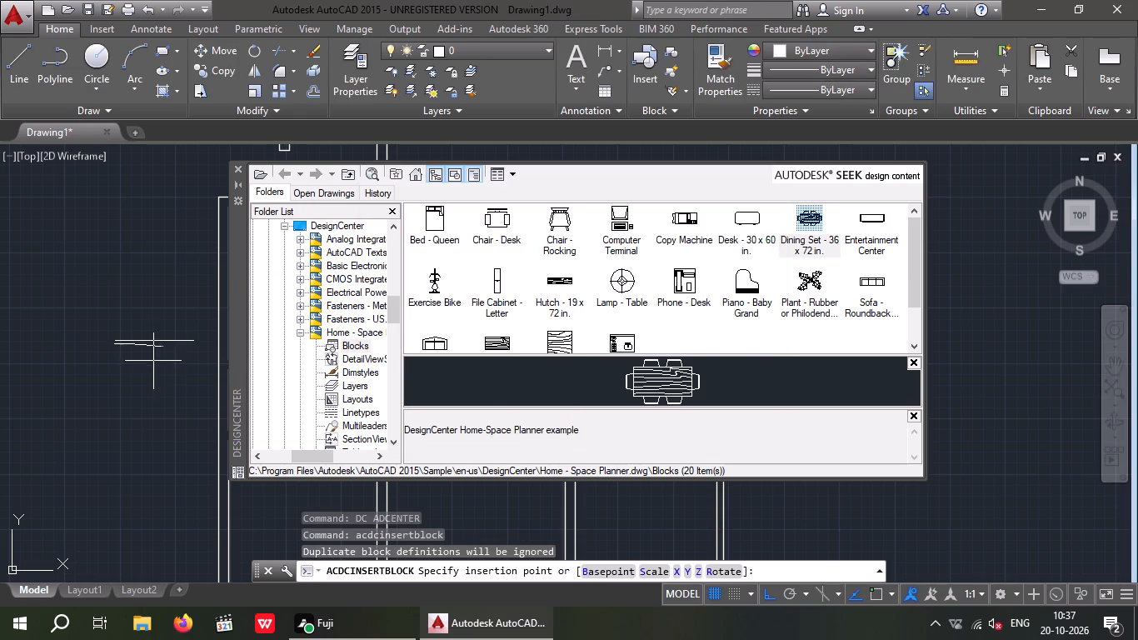
pyautogui.click(146, 357)
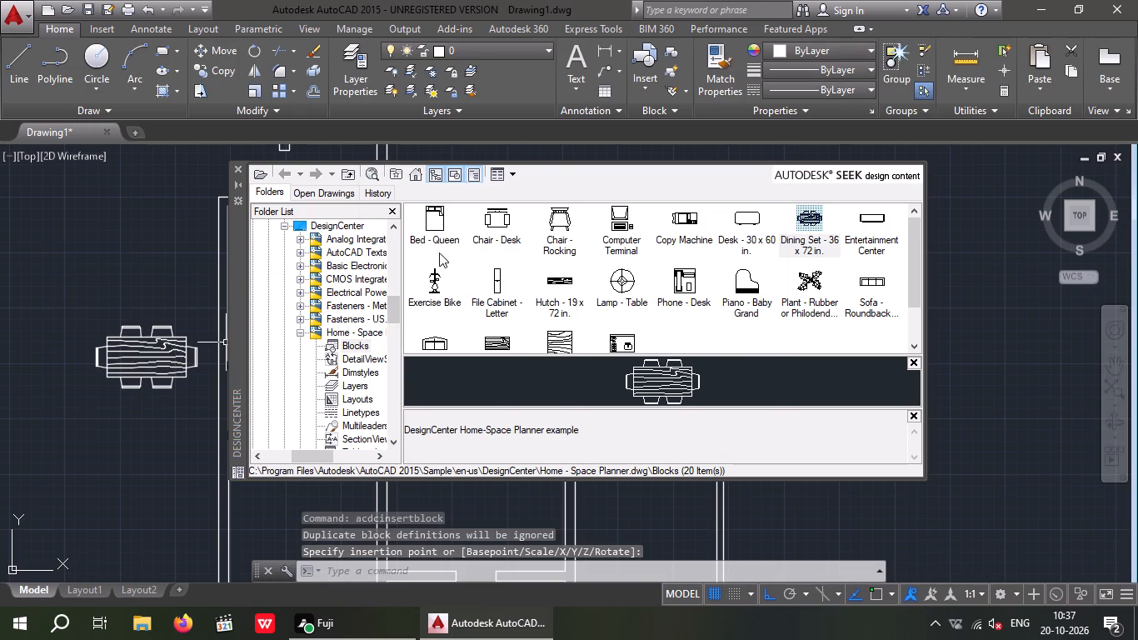
# Insert the Bed - Queen block in the empty area above the dining set, left of the plan.
pyautogui.doubleClick(437, 217)
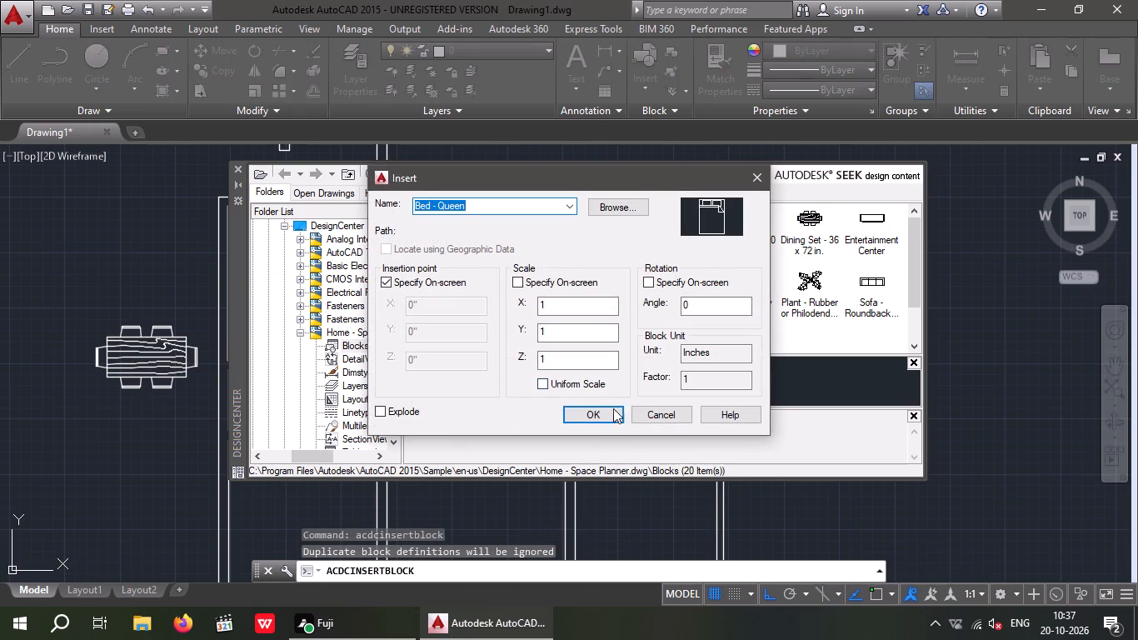
pyautogui.click(589, 415)
pyautogui.click(44, 196)
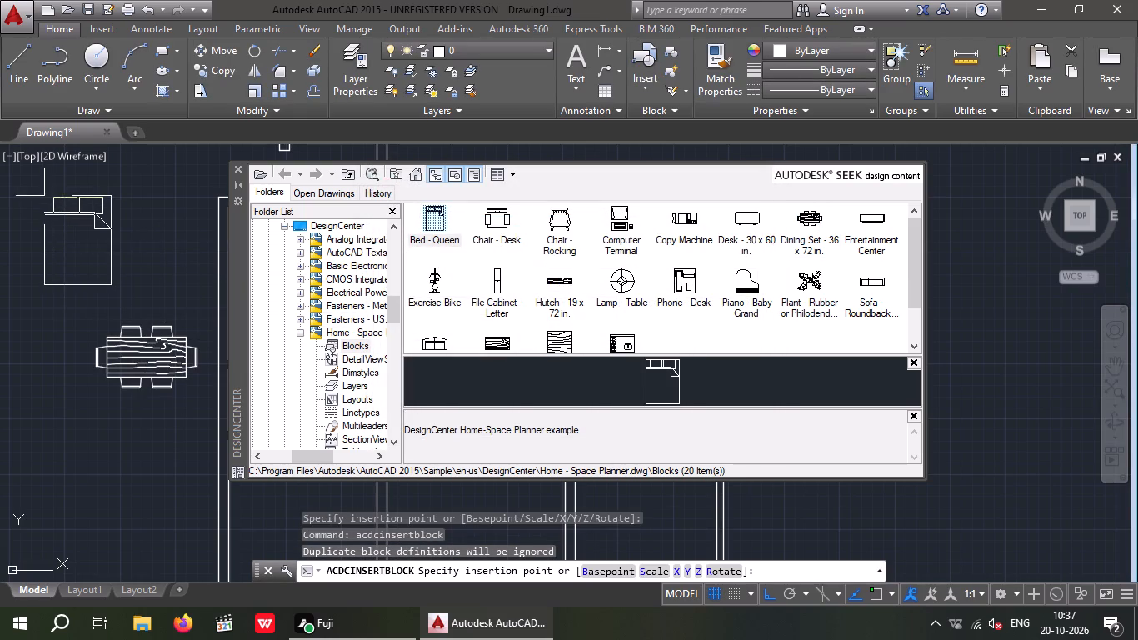
# Insert the Sofa - Roundback 7 ft. block in the empty area right of the plan.
pyautogui.scroll(-2, 581, 283)
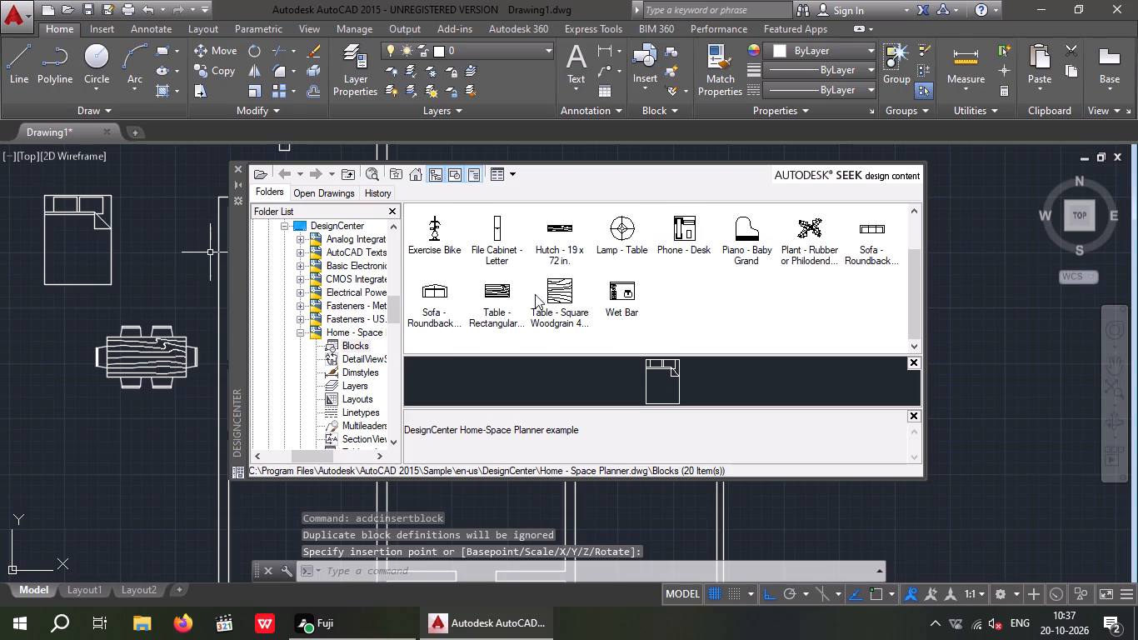
pyautogui.doubleClick(868, 231)
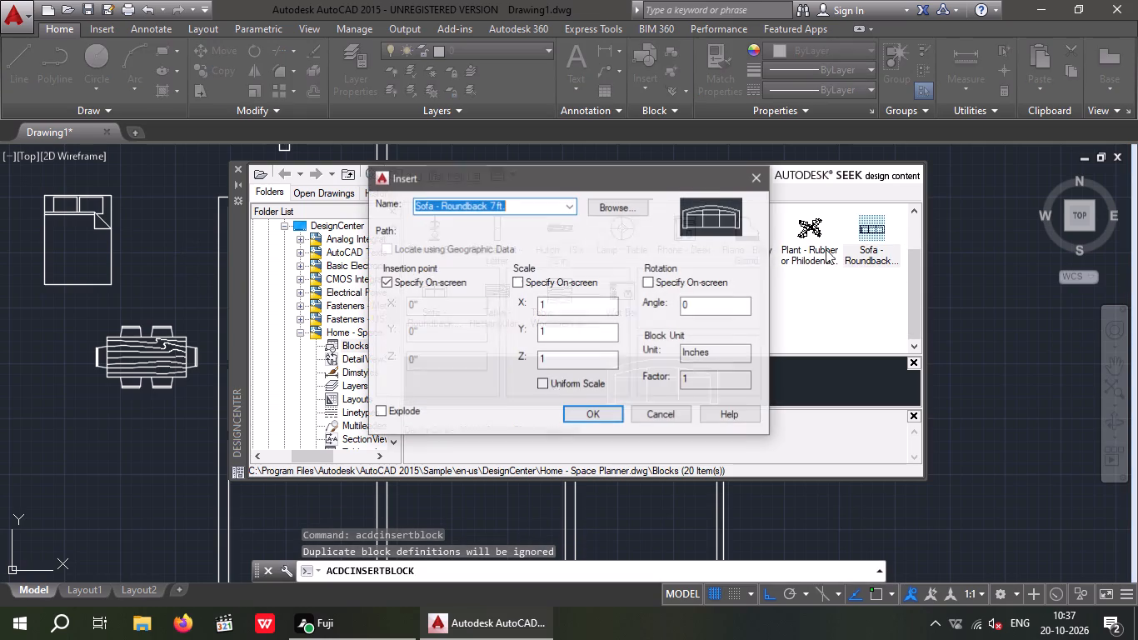
pyautogui.click(601, 412)
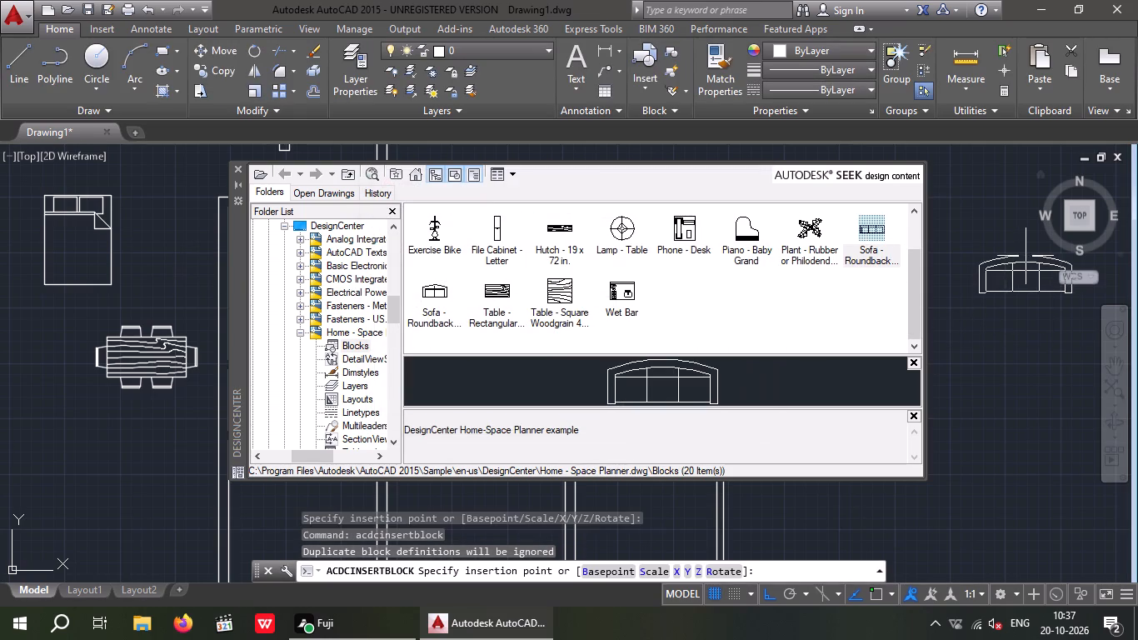
pyautogui.click(1026, 256)
# Insert the Sofa - Roundback Loveseat 5 ft. block below the 7 ft. sofa, right of the plan.
pyautogui.doubleClick(432, 292)
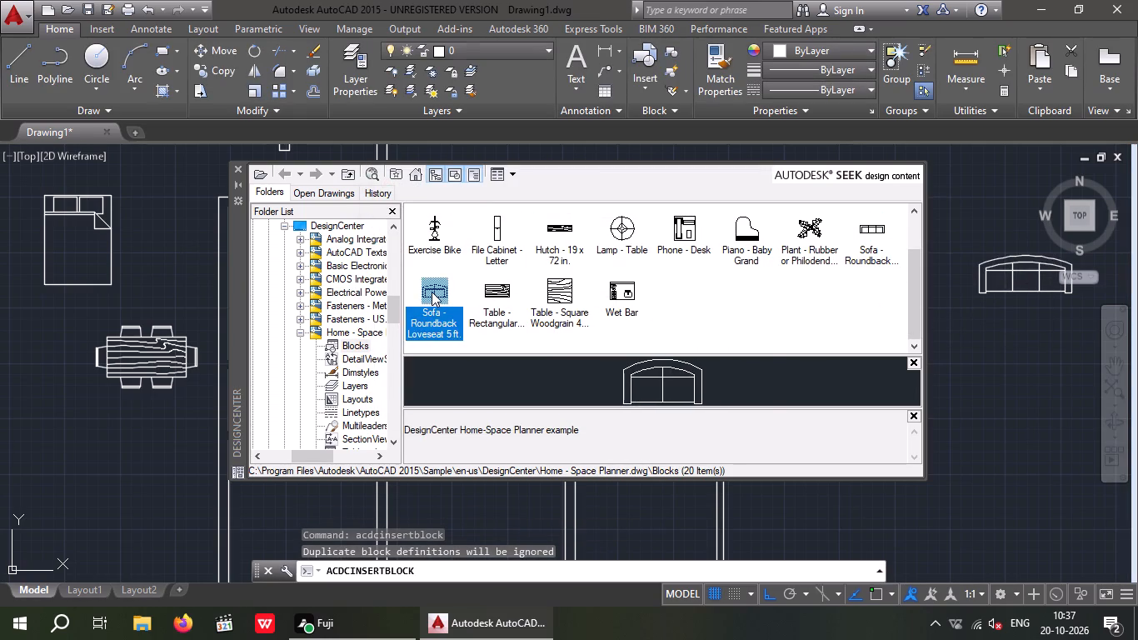
pyautogui.click(591, 412)
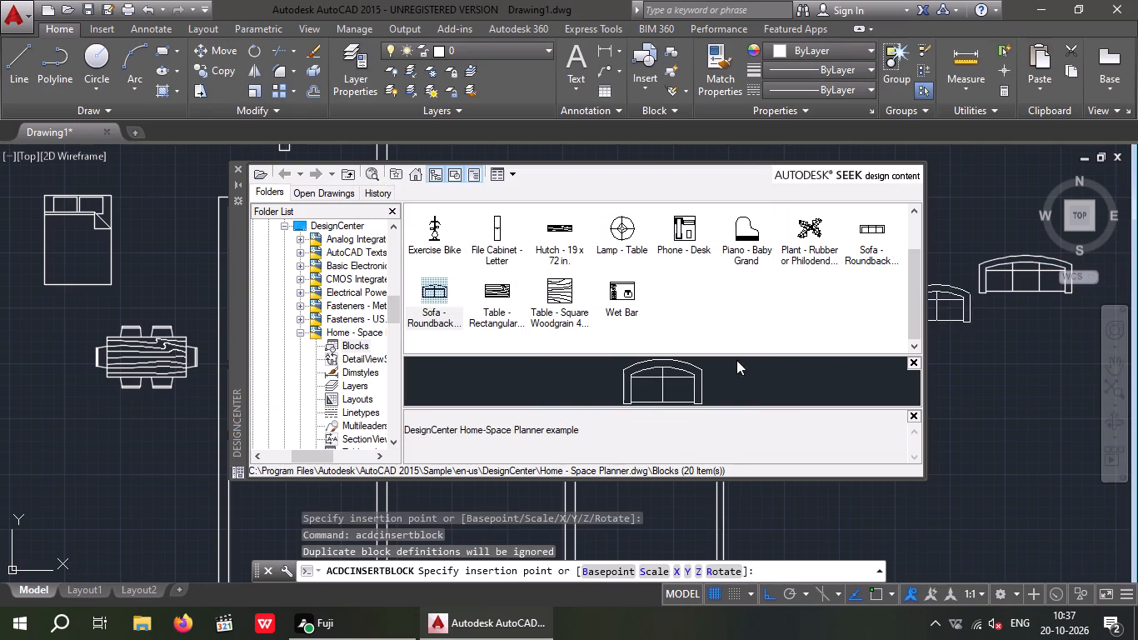
pyautogui.click(1021, 370)
# Insert the Table - Rectangular Woodgrain block below the loveseat, right of the plan.
pyautogui.doubleClick(493, 291)
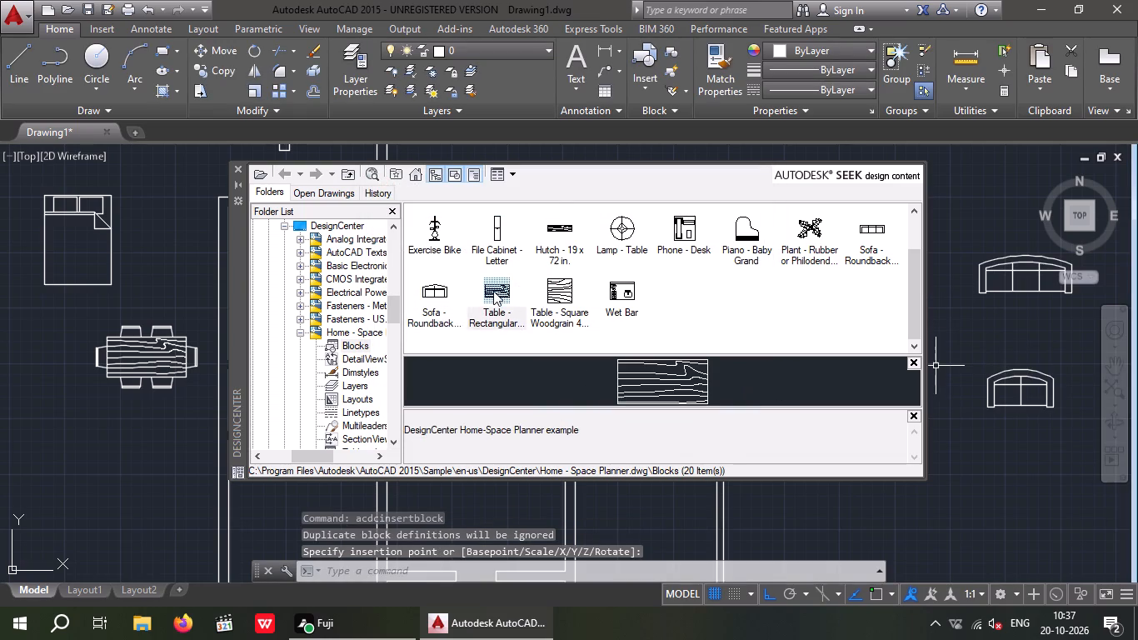
pyautogui.click(594, 418)
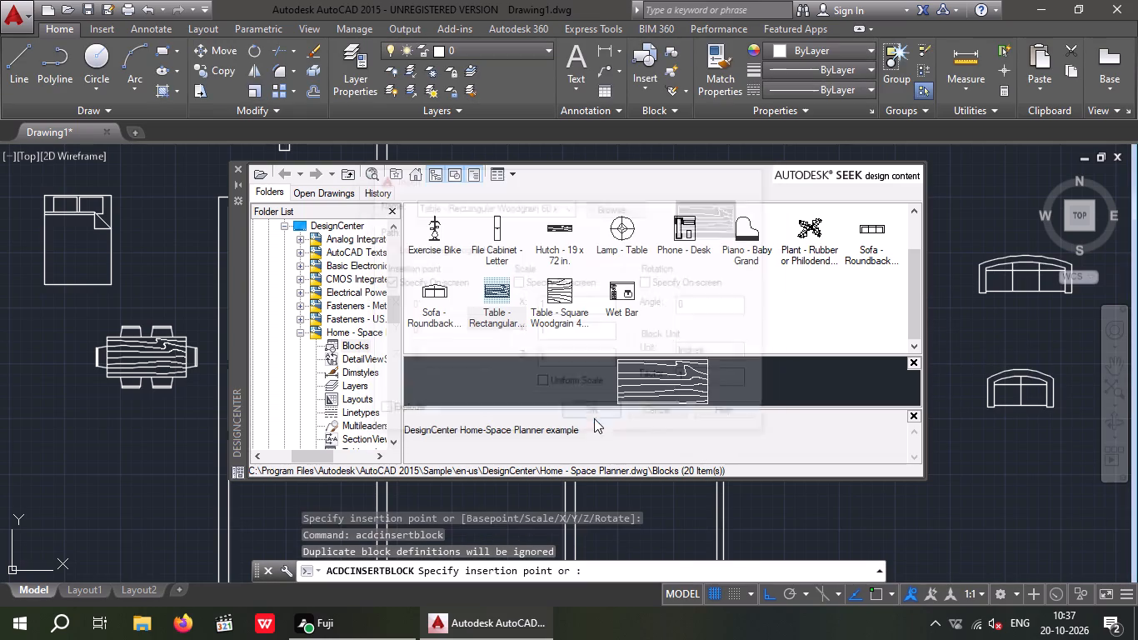
pyautogui.click(1003, 450)
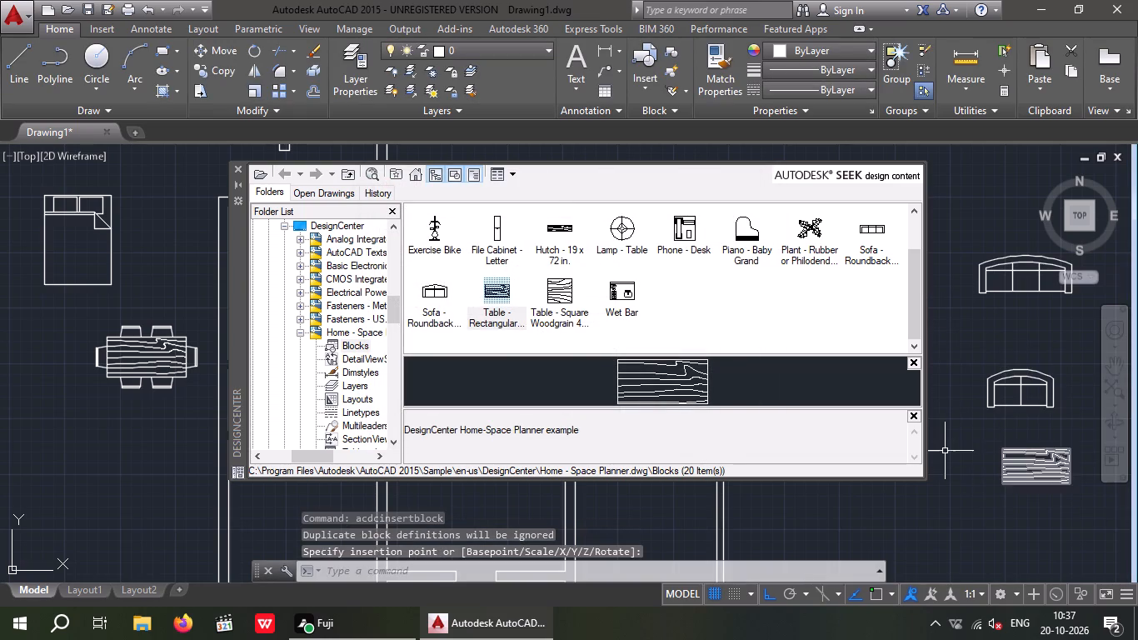
# Close the DesignCenter palette.
pyautogui.scroll(6, 622, 299)
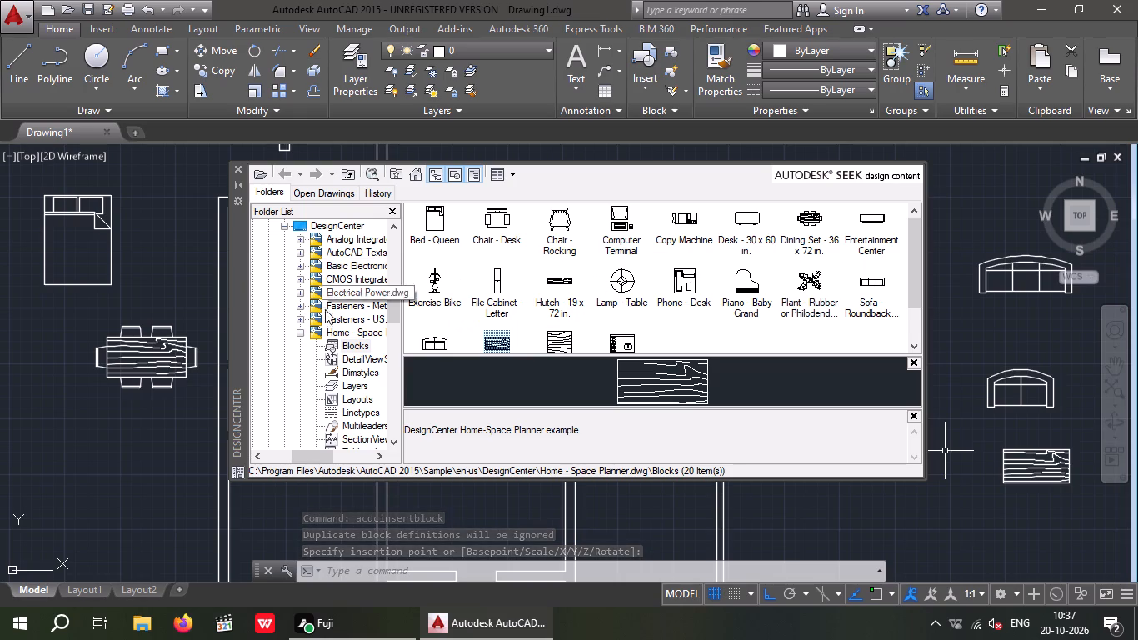
pyautogui.click(240, 166)
# Move the dining set horizontally about 25' into the open hall below the staircase.
pyautogui.scroll(-1, 402, 259)
pyautogui.moveTo(474, 308); pyautogui.dragTo(453, 242, button='middle')
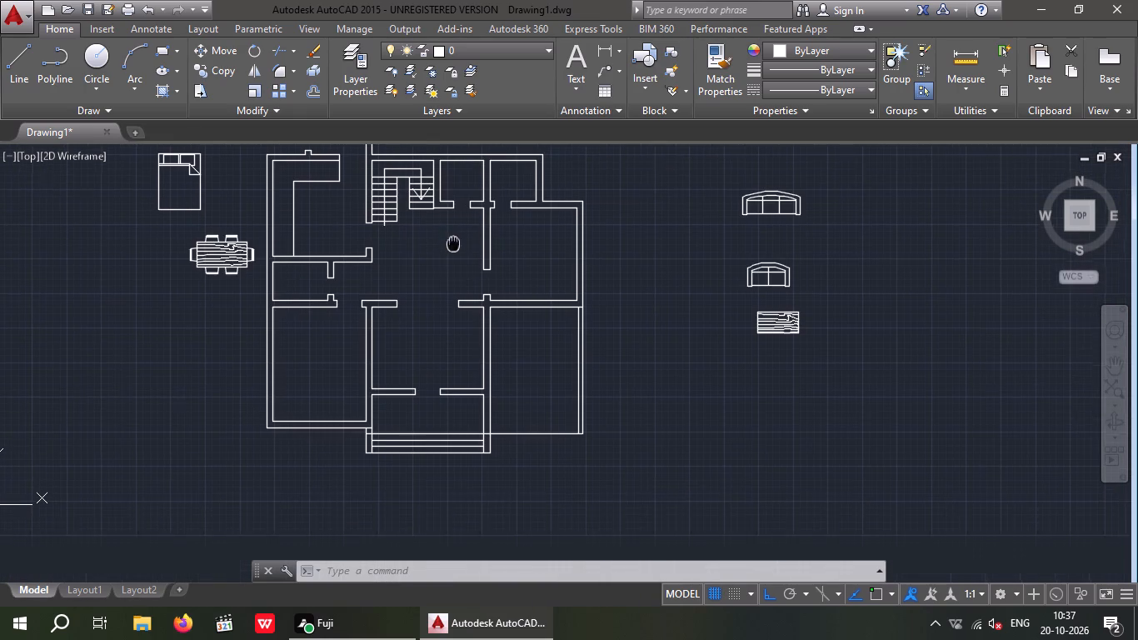
pyautogui.scroll(3, 207, 247)
pyautogui.scroll(-1, 215, 246)
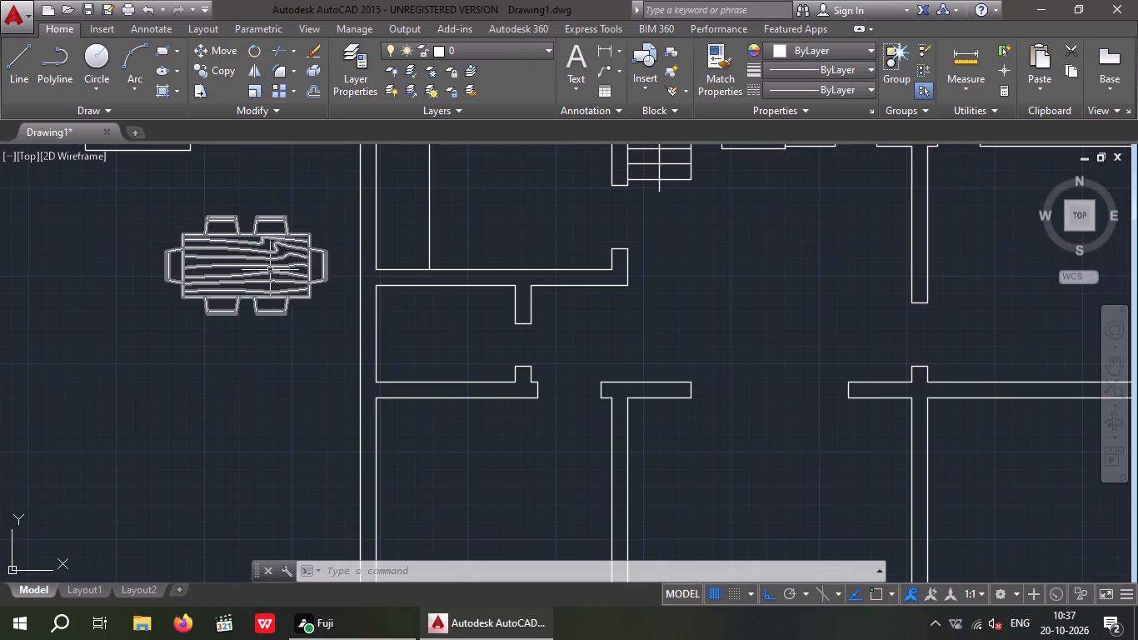
pyautogui.click(252, 267)
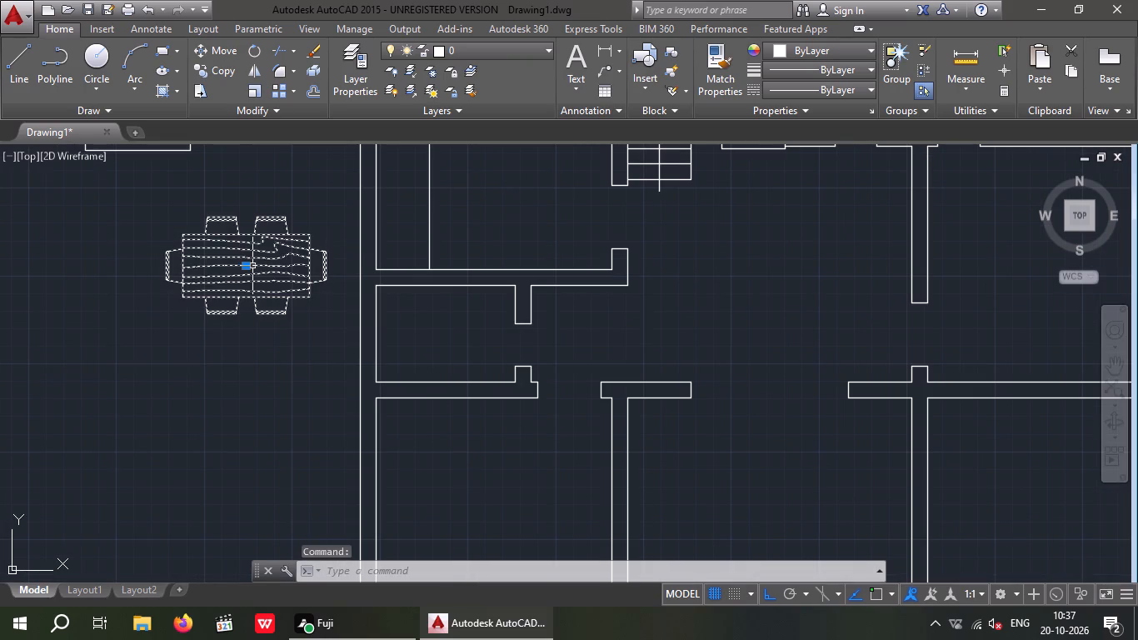
pyautogui.click(222, 53)
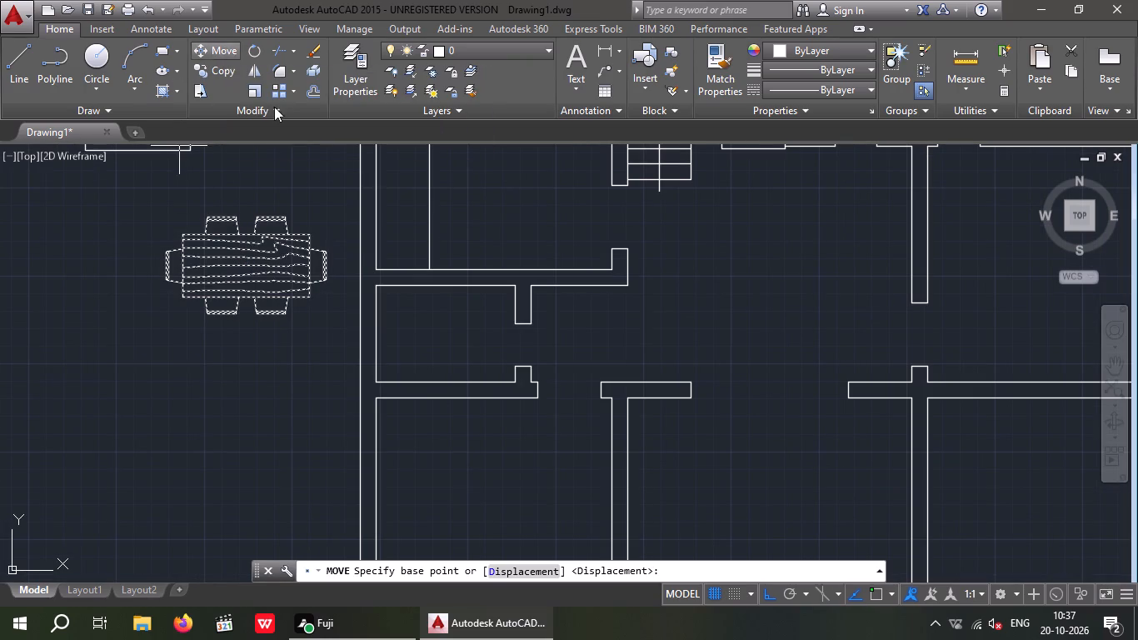
pyautogui.click(245, 270)
pyautogui.moveTo(742, 278); pyautogui.dragTo(741, 278, button='middle')
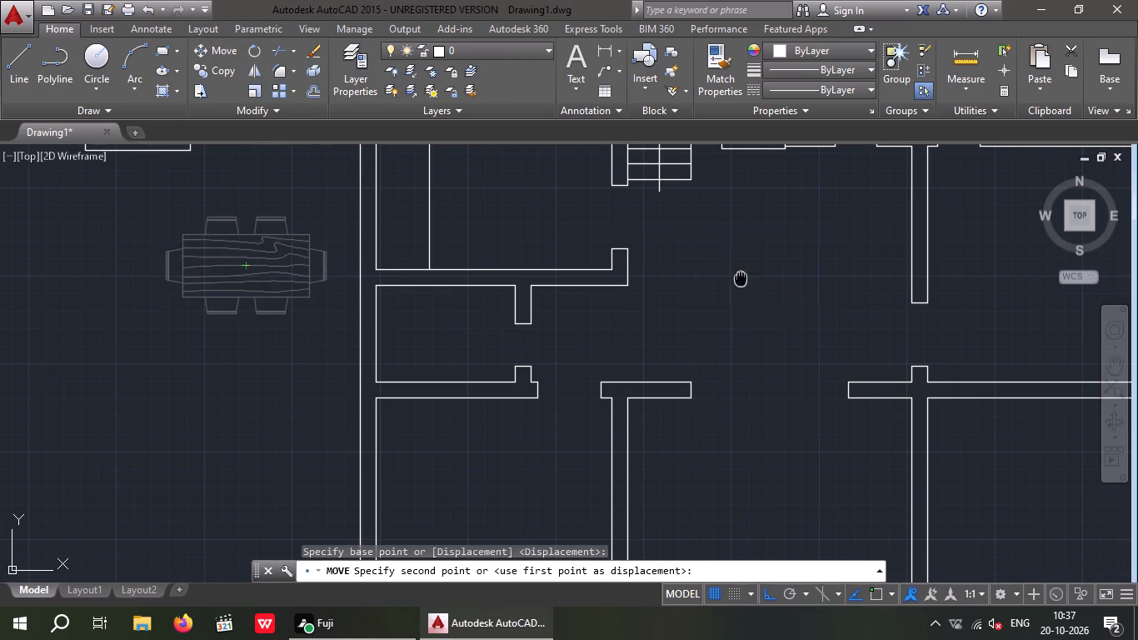
pyautogui.moveTo(741, 278); pyautogui.dragTo(495, 289, button='middle')
pyautogui.scroll(-1, 532, 277)
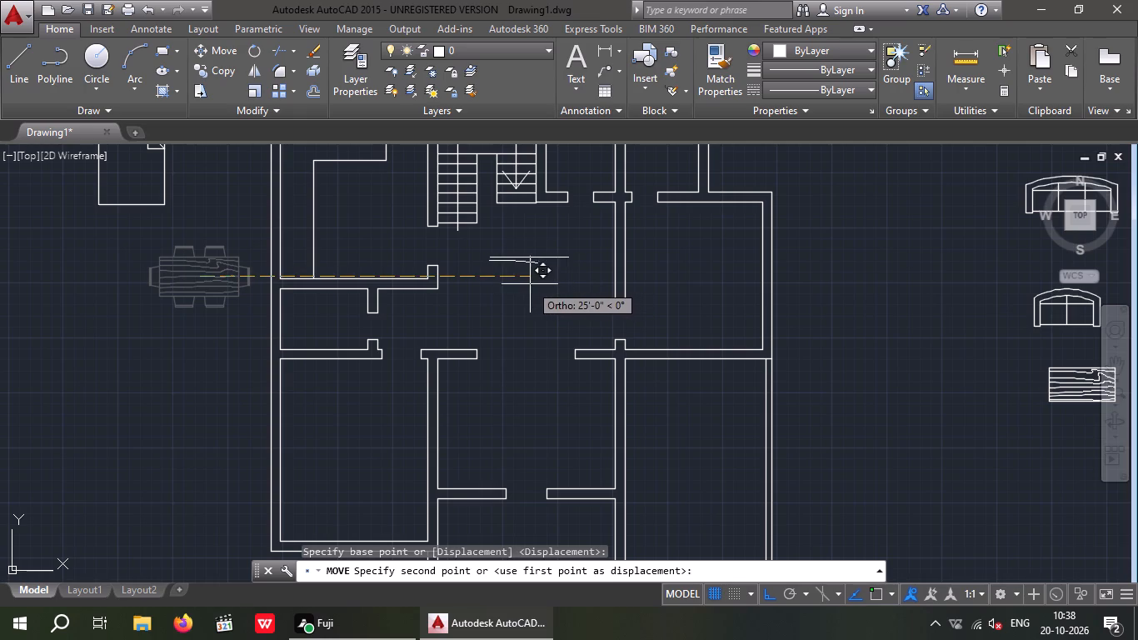
pyautogui.click(536, 287)
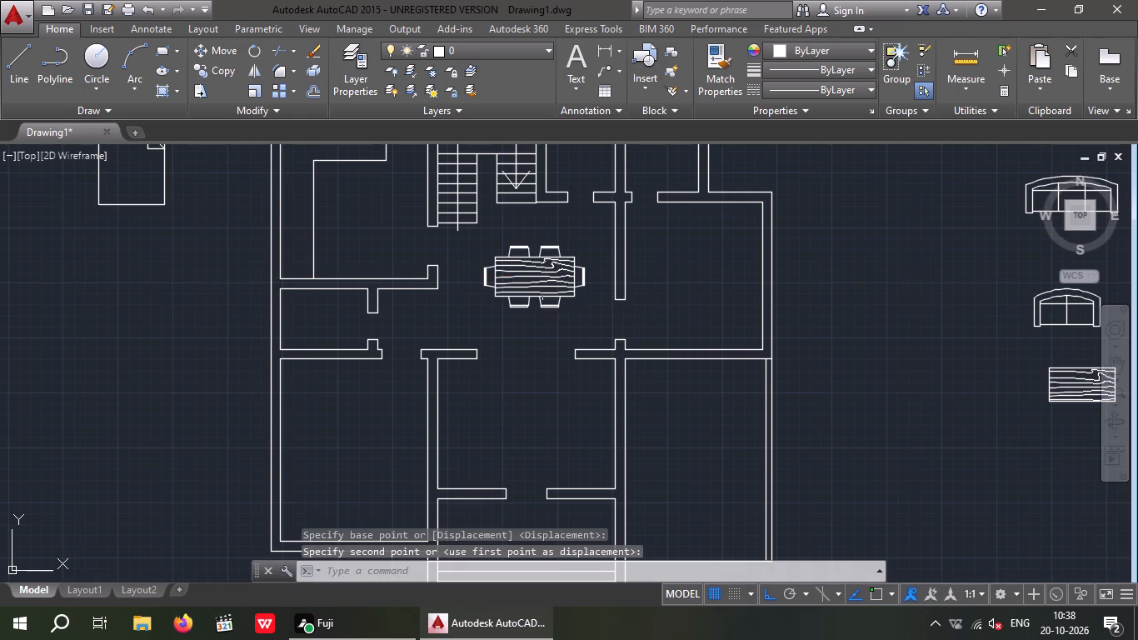
# Delete the three-seat 7 ft. roundback sofa from the empty area right of the plan.
pyautogui.moveTo(572, 312); pyautogui.dragTo(562, 265, button='middle')
pyautogui.scroll(-1, 554, 295)
pyautogui.scroll(1, 528, 342)
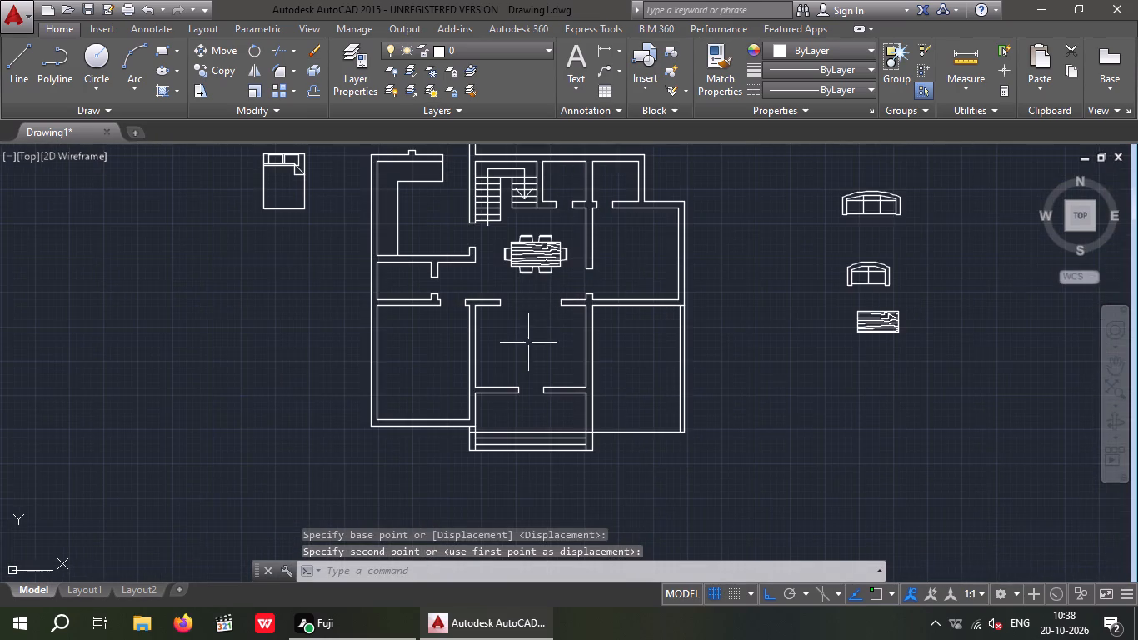
pyautogui.scroll(1, 528, 342)
pyautogui.moveTo(526, 339); pyautogui.dragTo(525, 267, button='middle')
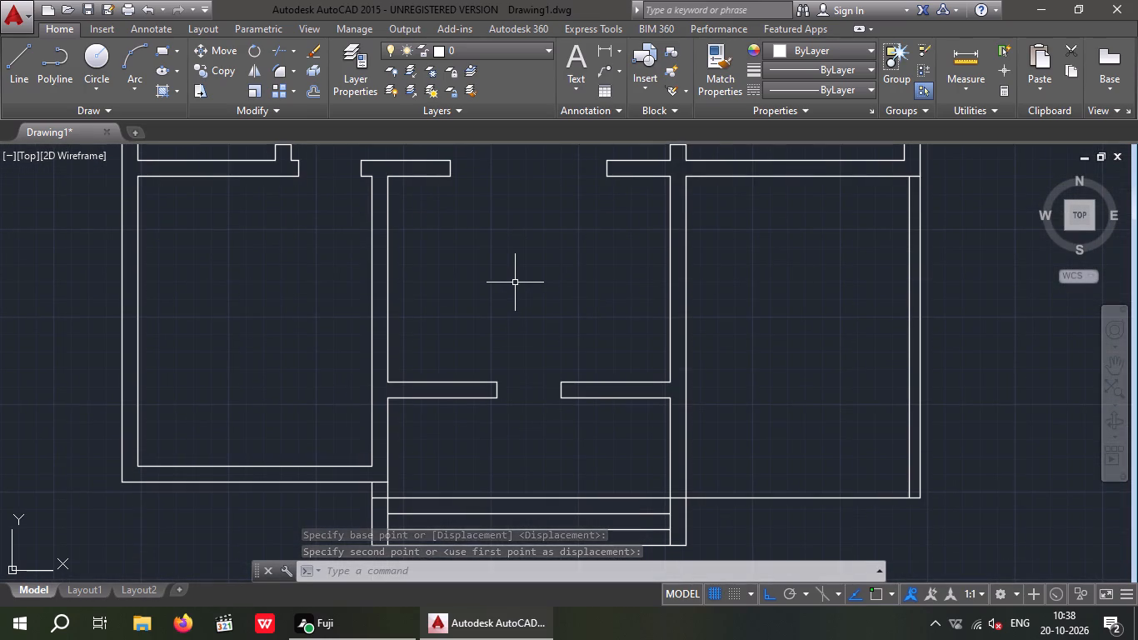
pyautogui.press('Escape')
pyautogui.press('Escape')
pyautogui.scroll(-2, 611, 278)
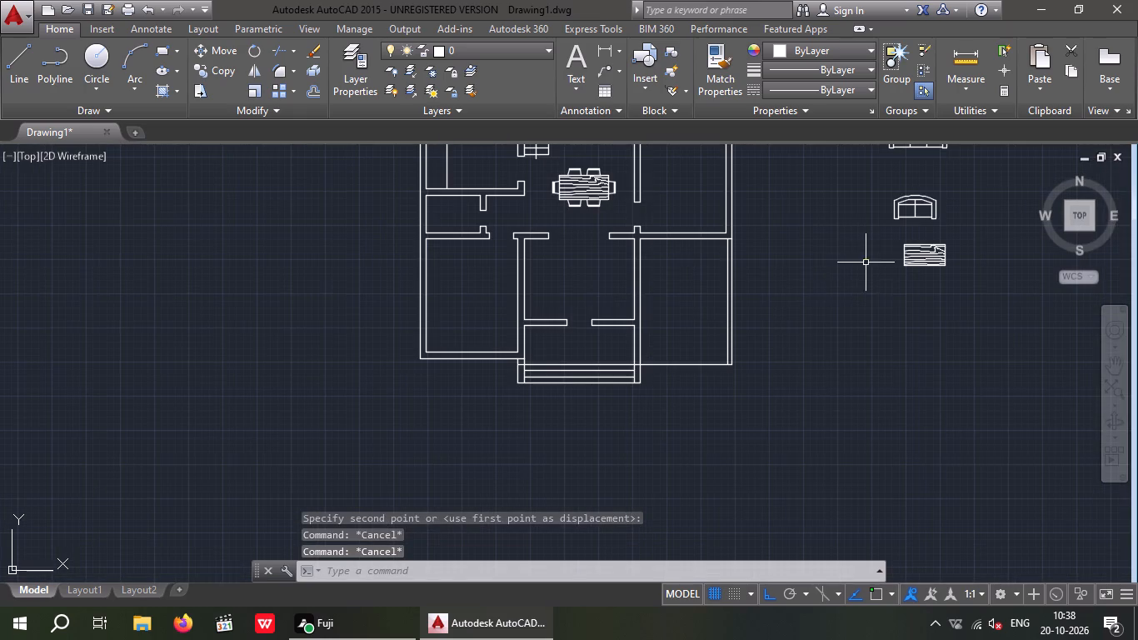
pyautogui.scroll(-1, 865, 265)
pyautogui.moveTo(863, 268); pyautogui.dragTo(647, 427, button='middle')
pyautogui.scroll(3, 717, 352)
pyautogui.moveTo(749, 272); pyautogui.dragTo(558, 368)
pyautogui.click(467, 395)
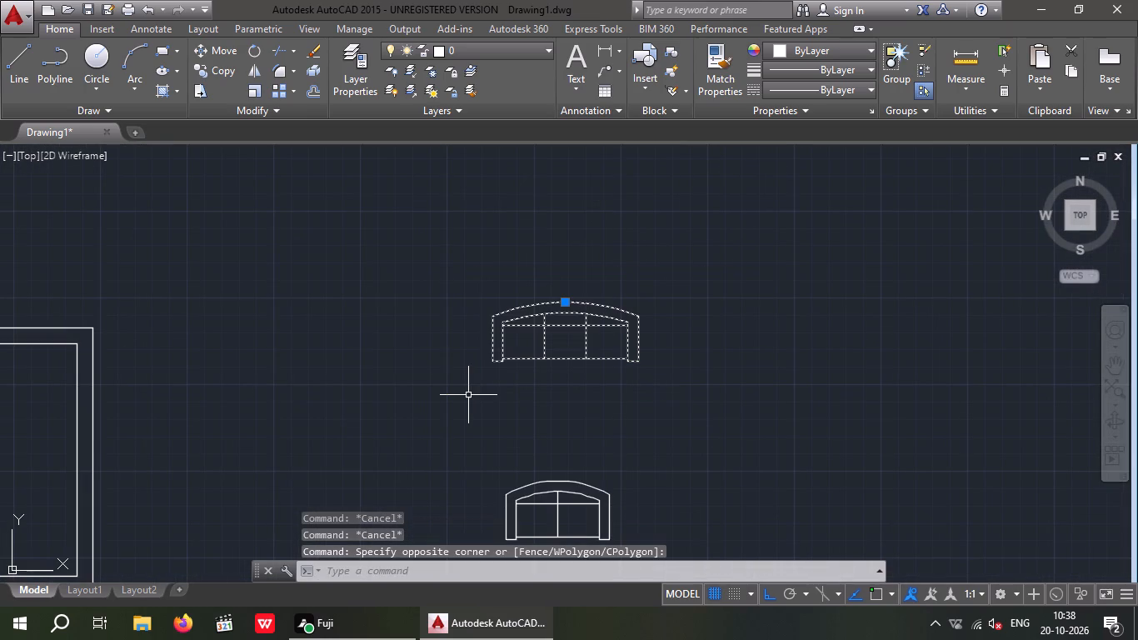
pyautogui.press('Delete')
# Copy the roundback loveseat horizontally about 12'-4" to the right of the original.
pyautogui.scroll(-3, 450, 400)
pyautogui.scroll(3, 481, 427)
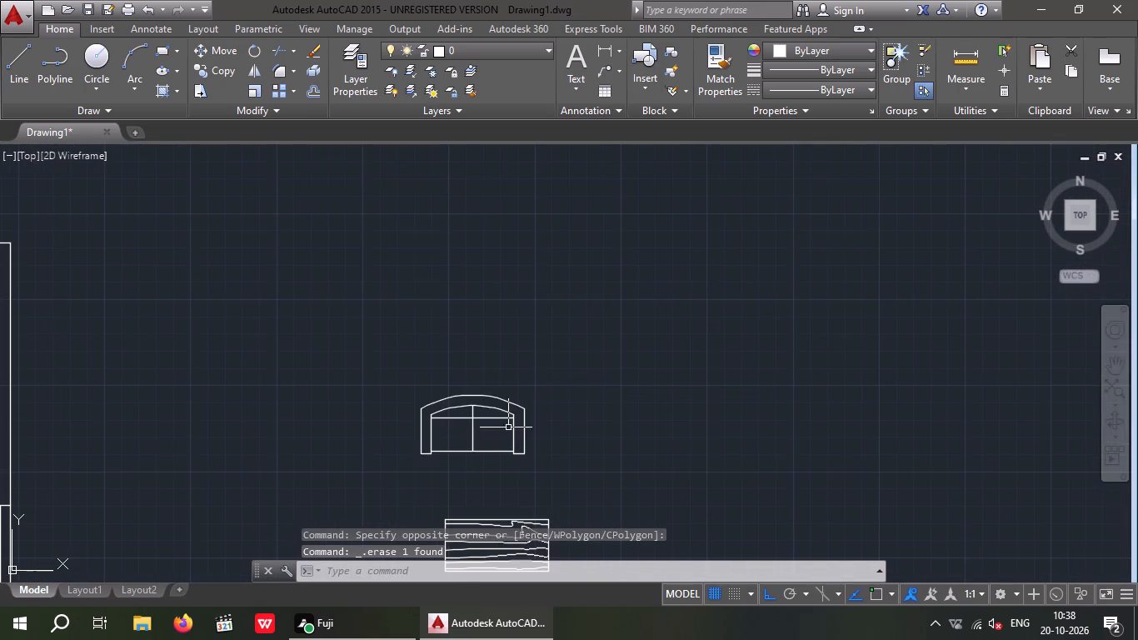
pyautogui.moveTo(574, 372); pyautogui.dragTo(467, 437)
pyautogui.click(467, 437)
pyautogui.click(229, 73)
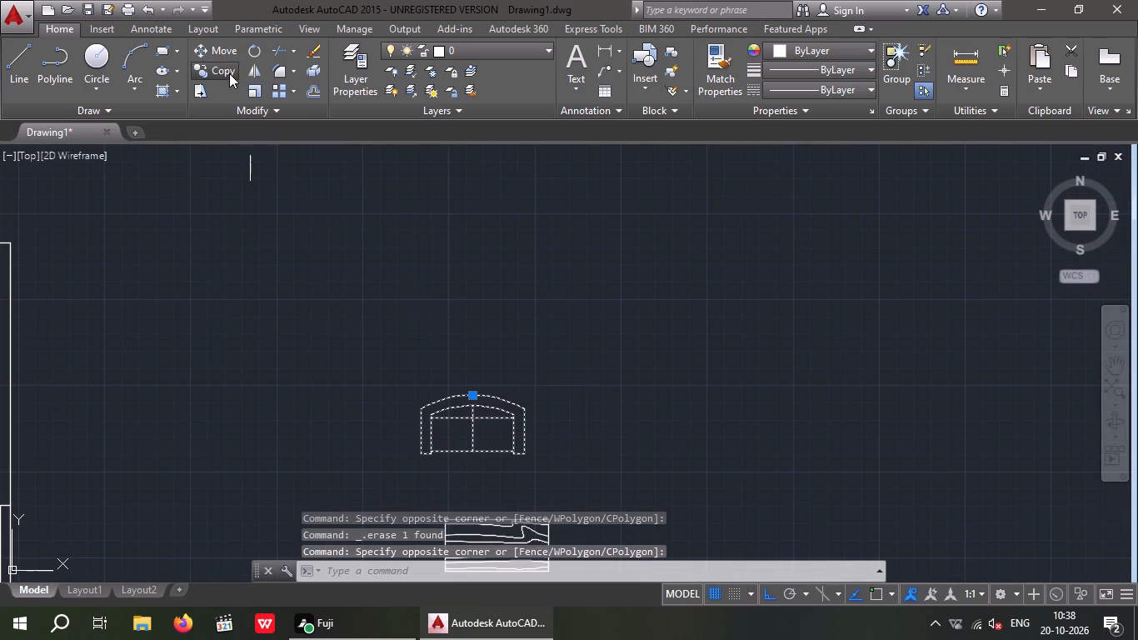
pyautogui.moveTo(529, 410); pyautogui.dragTo(557, 410)
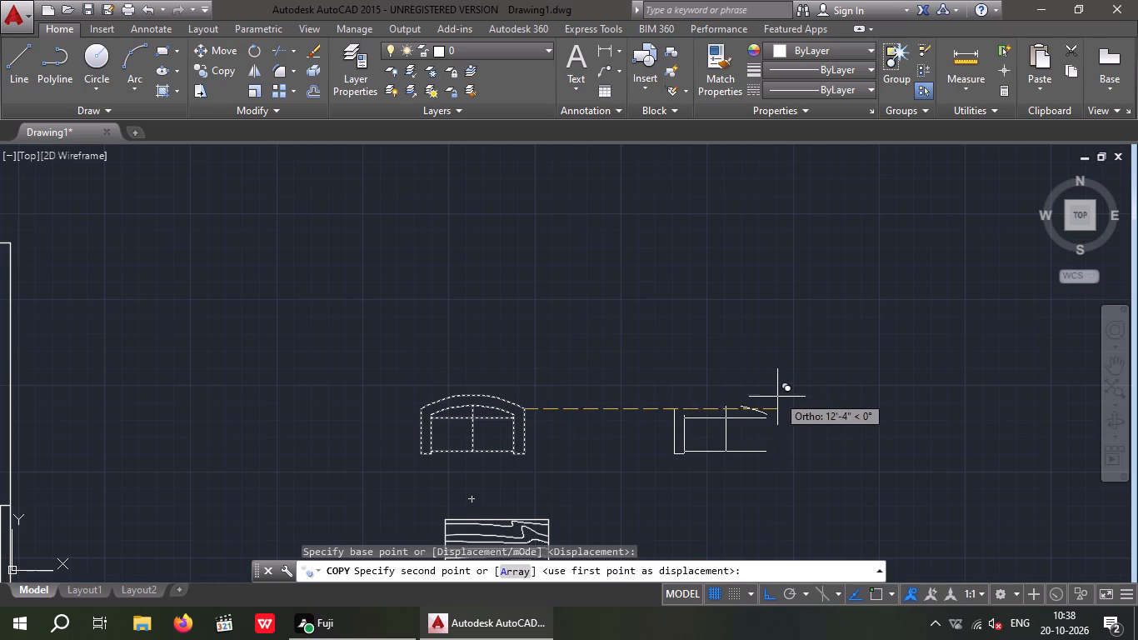
pyautogui.click(777, 399)
pyautogui.press('Escape')
pyautogui.press('Escape')
# Rotate the original loveseat 90° counterclockwise about its upper-right corner so its seat faces right.
pyautogui.scroll(-3, 691, 326)
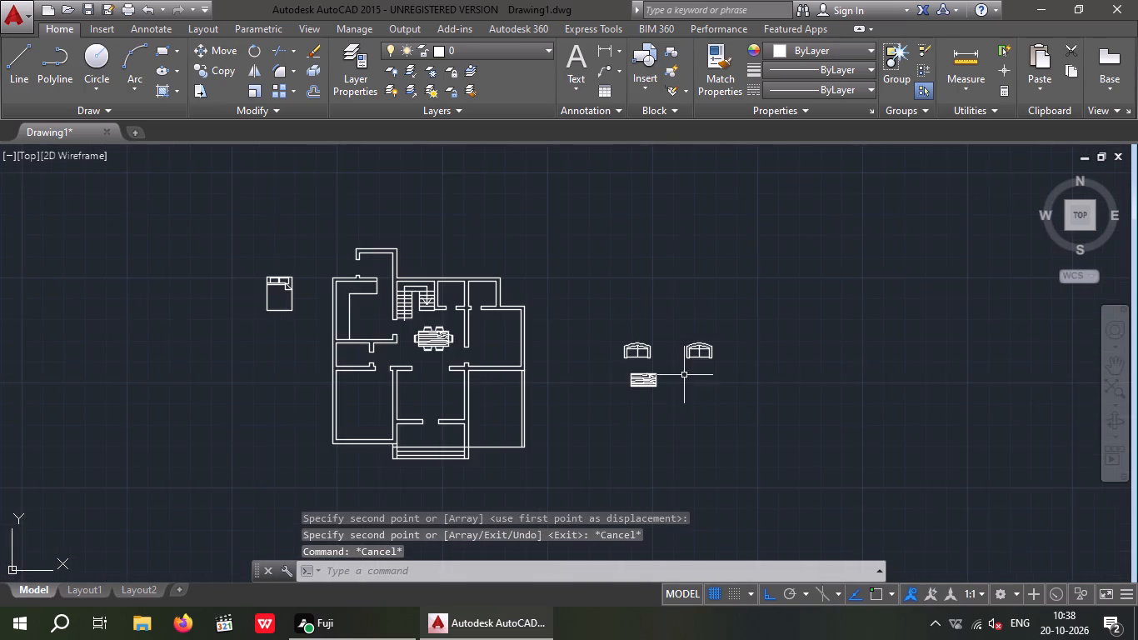
pyautogui.scroll(3, 672, 367)
pyautogui.moveTo(605, 260); pyautogui.dragTo(596, 309)
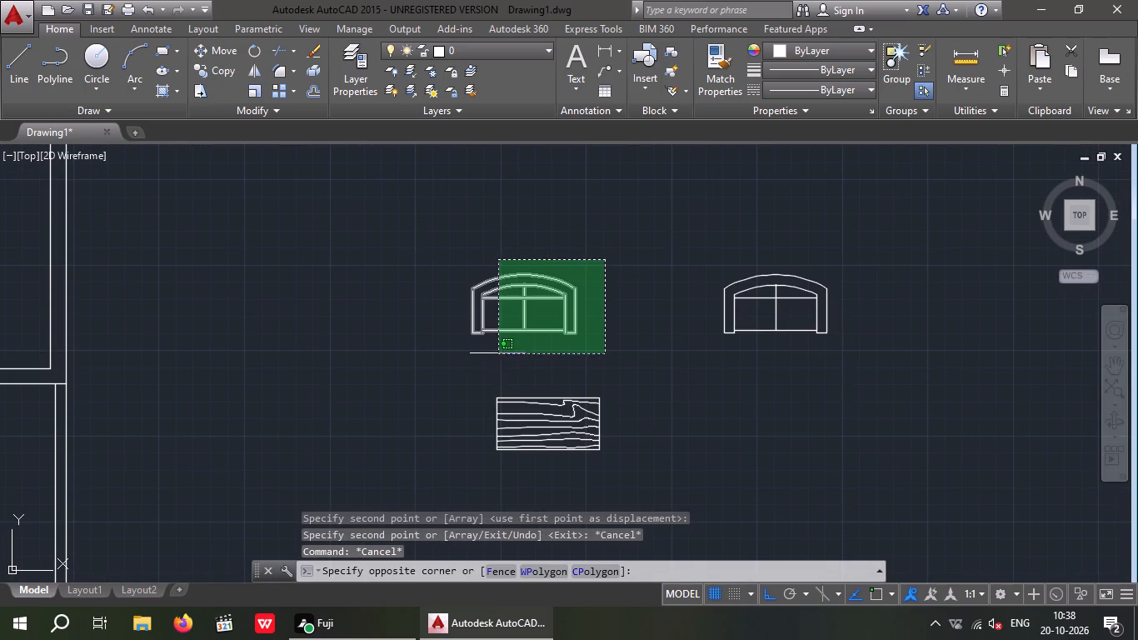
pyautogui.click(497, 353)
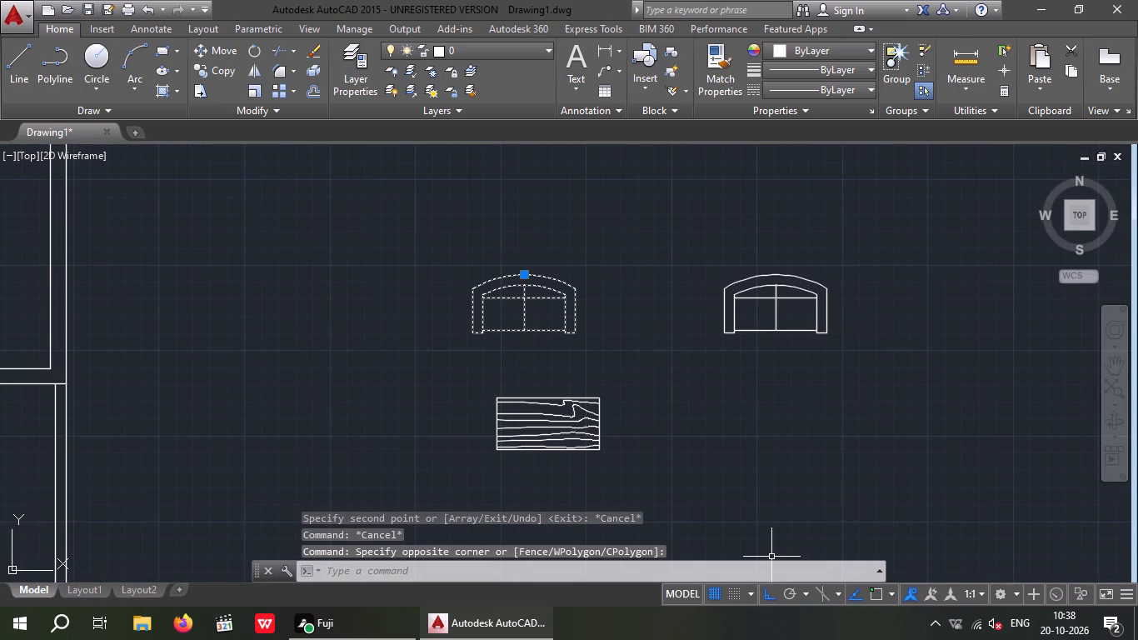
pyautogui.click(247, 49)
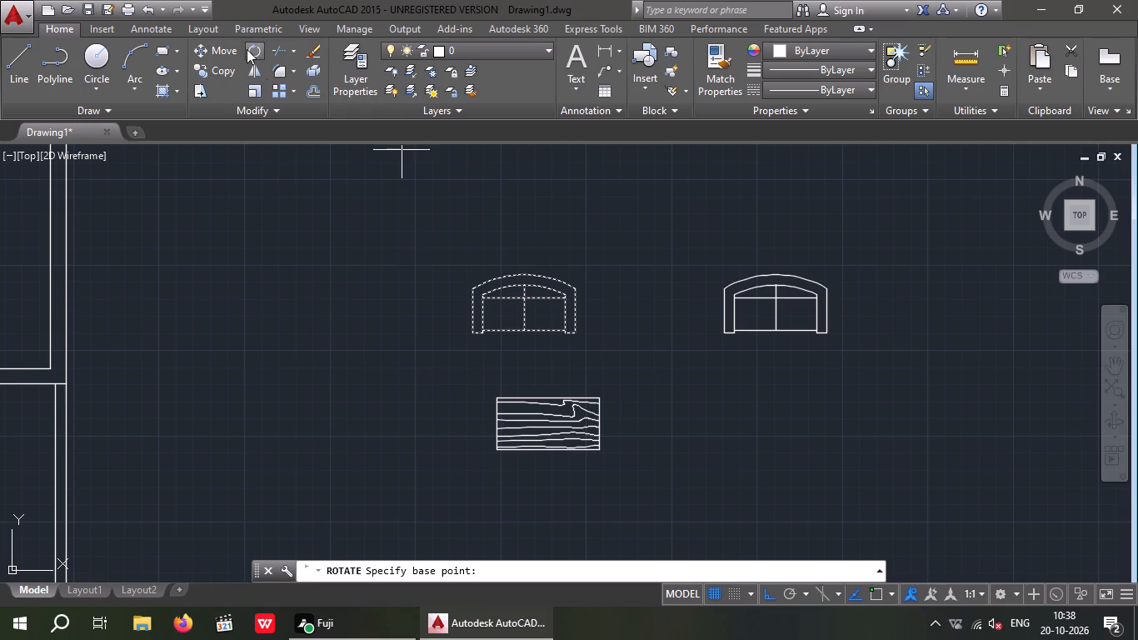
pyautogui.click(581, 287)
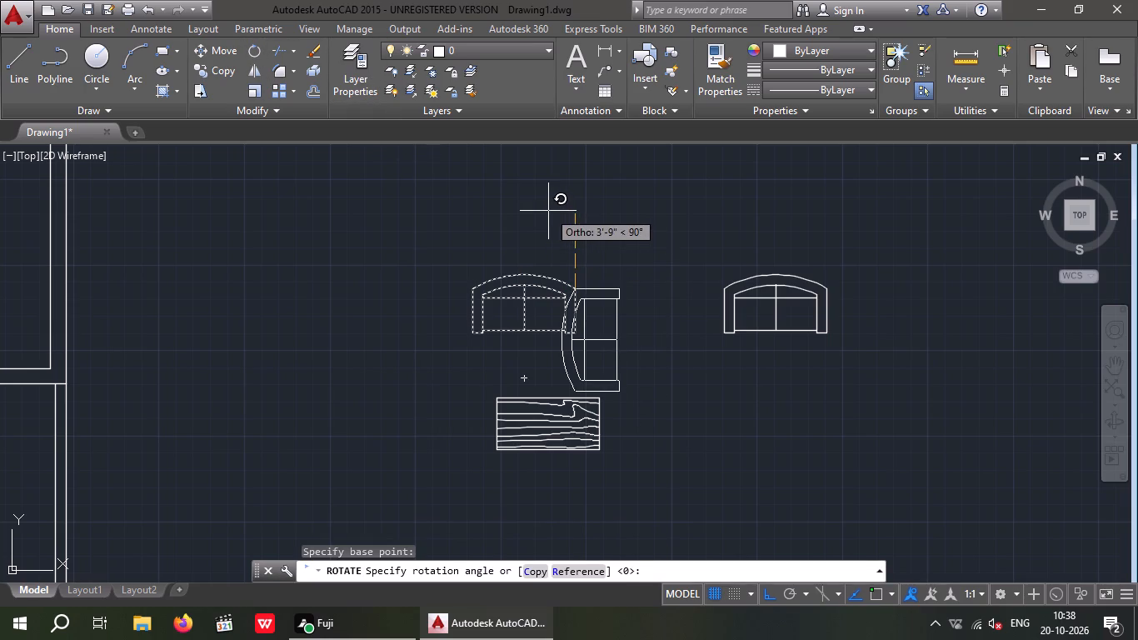
pyautogui.click(548, 211)
# Rotate the copied loveseat 90° clockwise about its lower-right corner so it faces the other loveseat.
pyautogui.moveTo(842, 241); pyautogui.dragTo(831, 318)
pyautogui.click(781, 360)
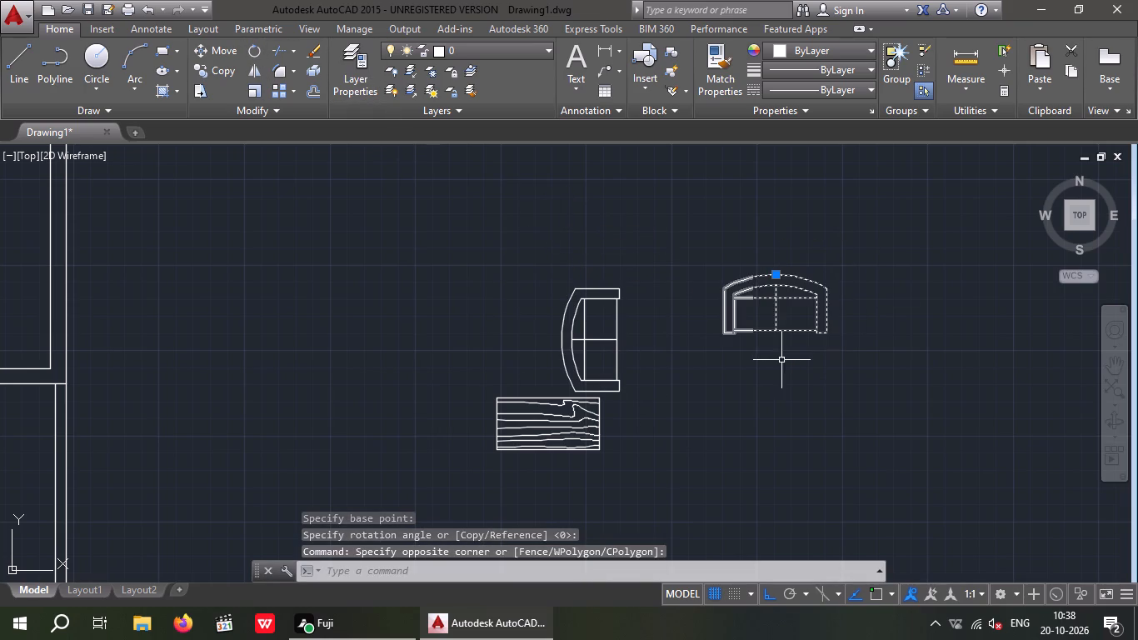
pyautogui.click(260, 46)
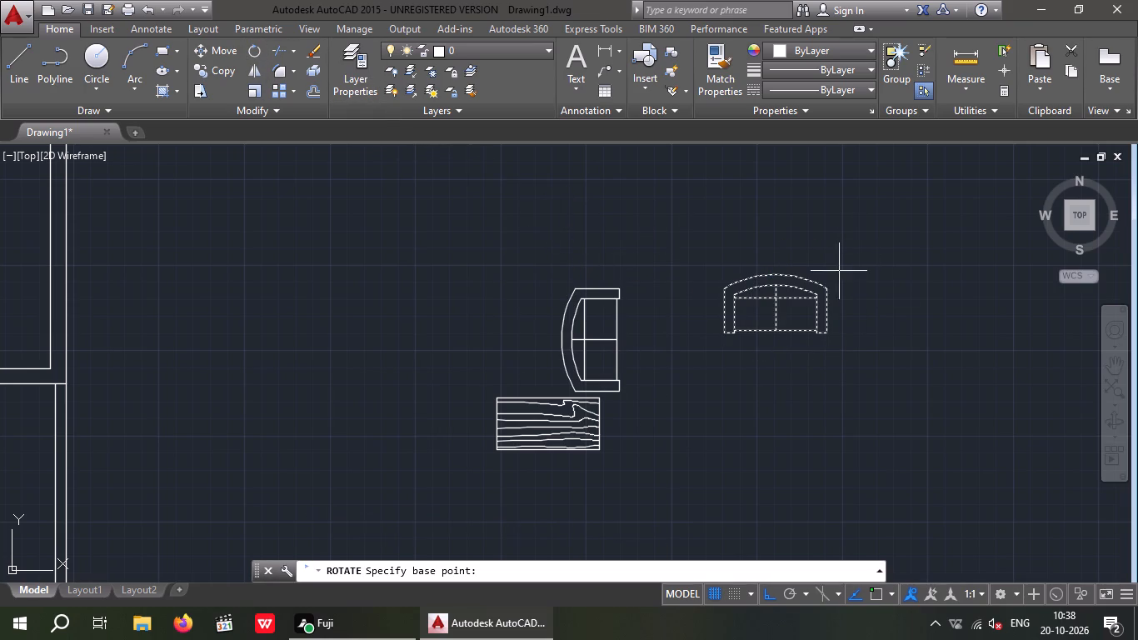
pyautogui.moveTo(835, 334); pyautogui.dragTo(814, 367)
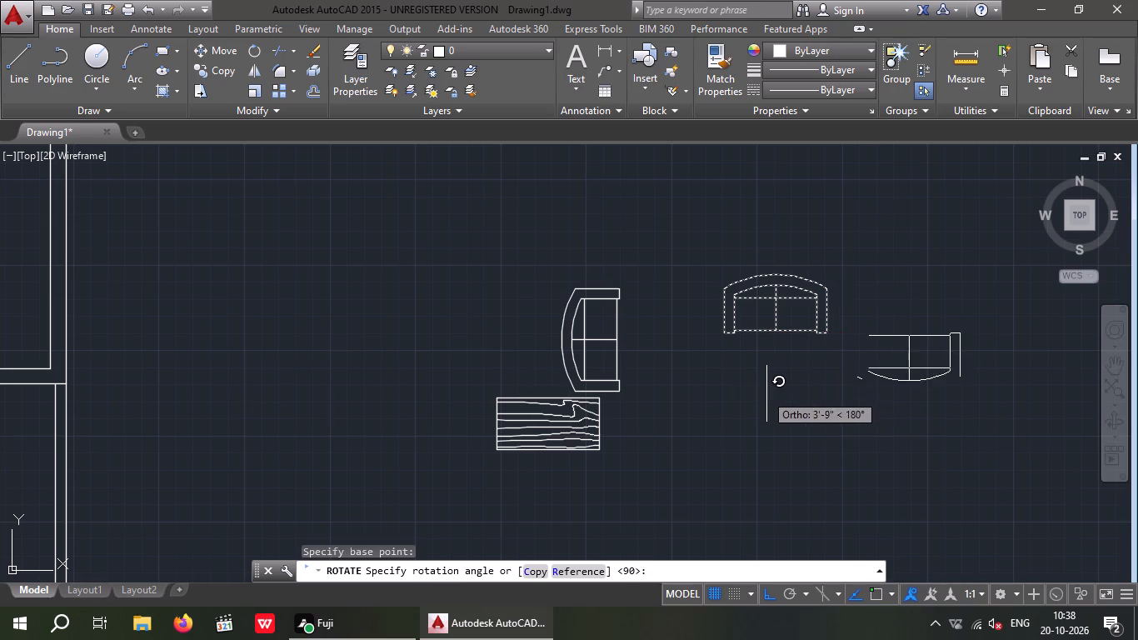
pyautogui.click(847, 367)
pyautogui.press('Escape')
# Move the copied loveseat straight down until it is roughly level with the original loveseat.
pyautogui.moveTo(933, 205); pyautogui.dragTo(863, 294)
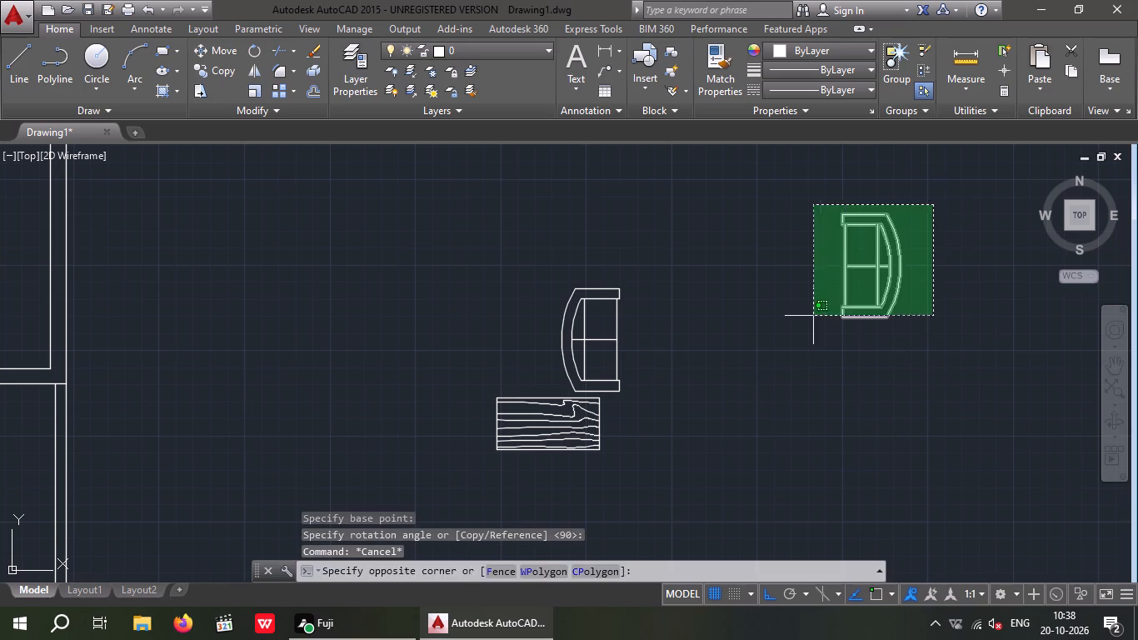
pyautogui.click(813, 316)
pyautogui.click(219, 50)
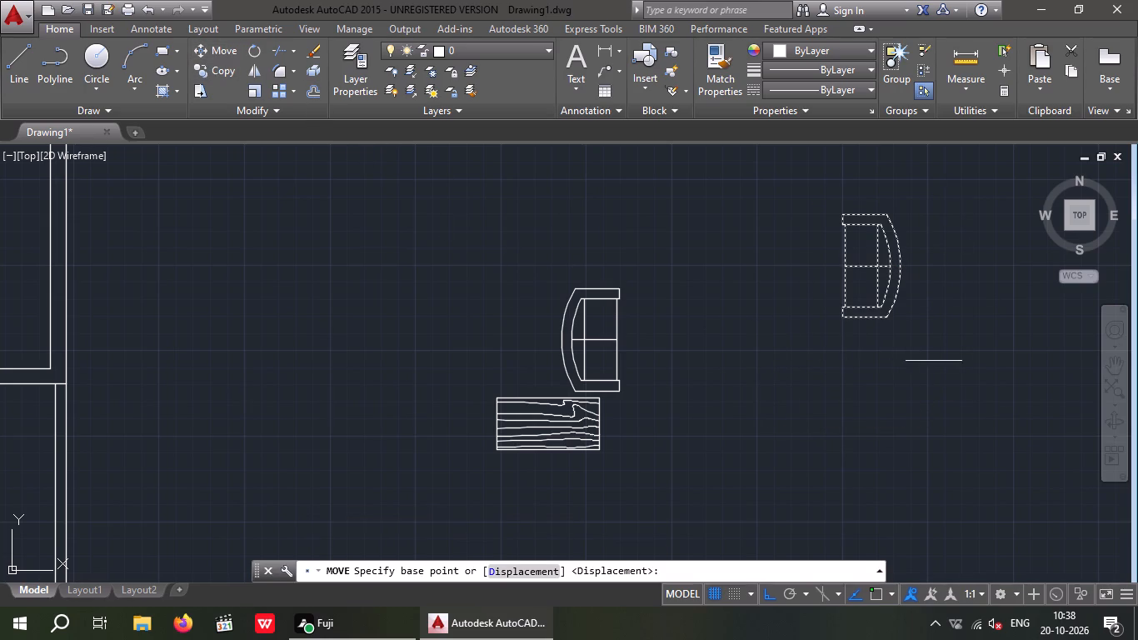
pyautogui.click(904, 267)
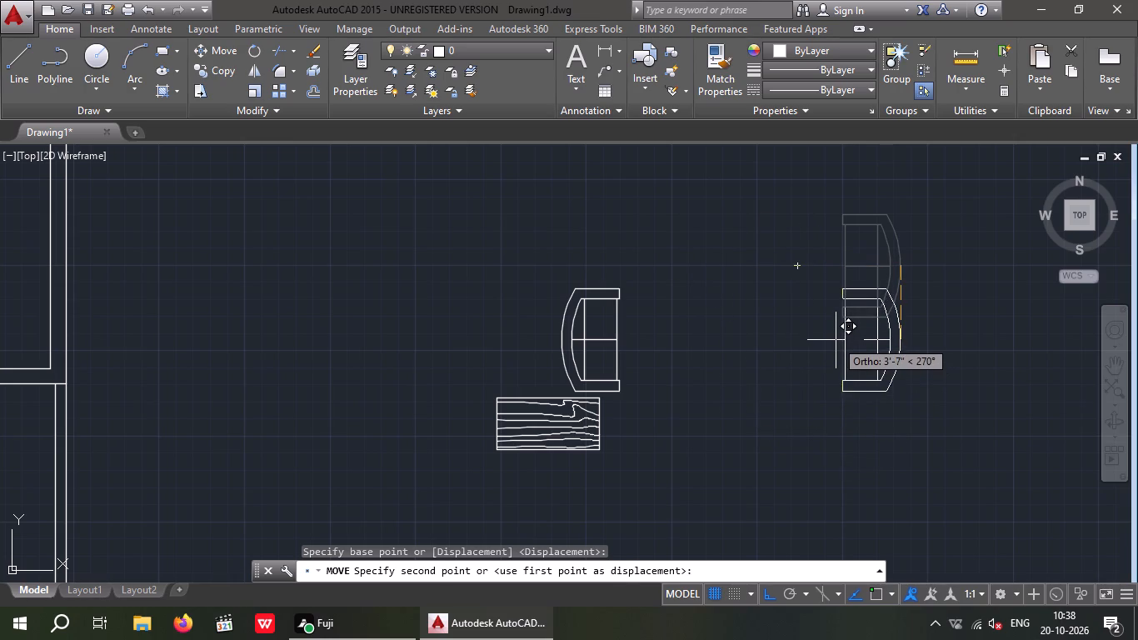
pyautogui.click(836, 333)
# Move the copied loveseat horizontally left to narrow the gap between the two facing loveseats.
pyautogui.moveTo(971, 300); pyautogui.dragTo(826, 364)
pyautogui.moveTo(808, 370); pyautogui.dragTo(799, 366)
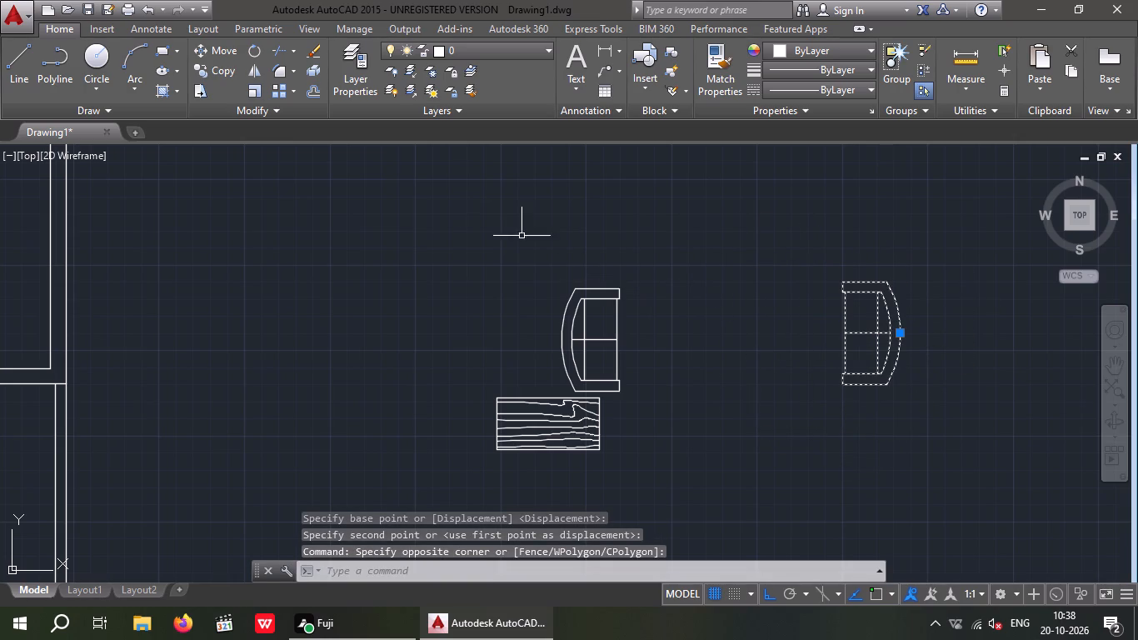
pyautogui.click(223, 44)
pyautogui.scroll(1, 833, 347)
pyautogui.scroll(-1, 833, 347)
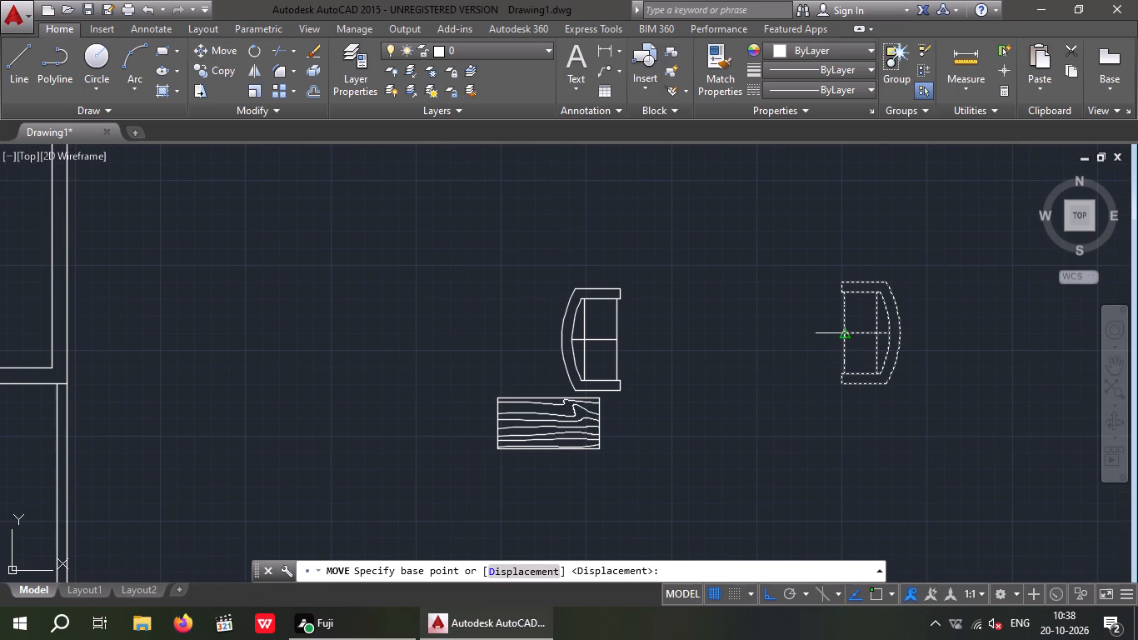
pyautogui.moveTo(842, 333); pyautogui.dragTo(808, 344)
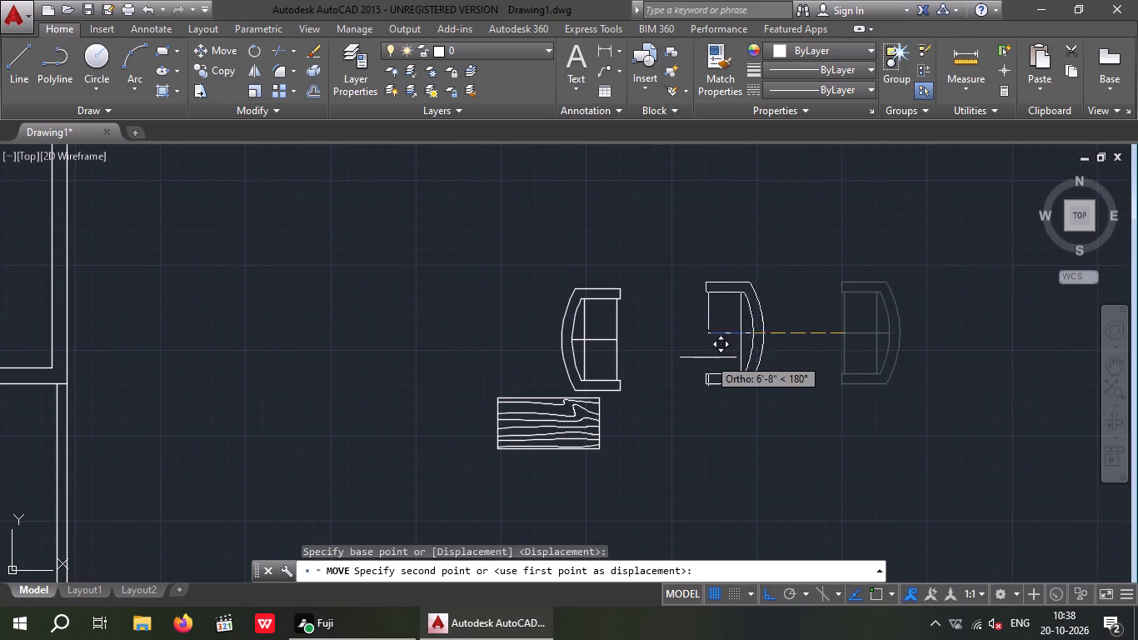
pyautogui.click(725, 362)
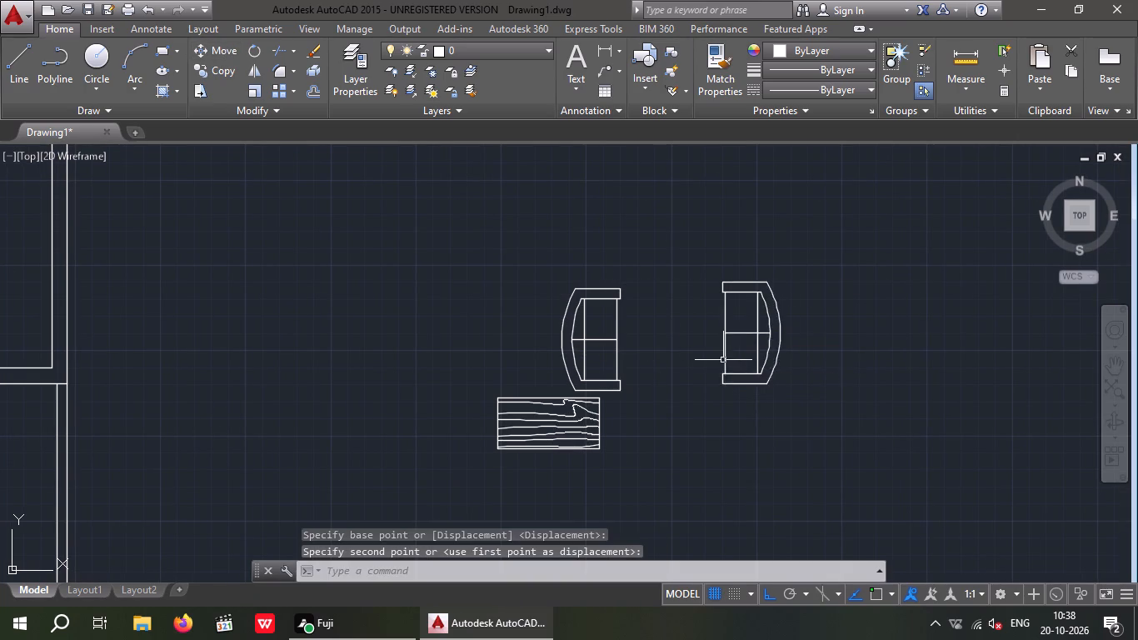
# Draw a horizontal guide line from the left loveseat's lower-right corner to beyond the right loveseat.
pyautogui.click(5, 72)
pyautogui.scroll(1, 625, 412)
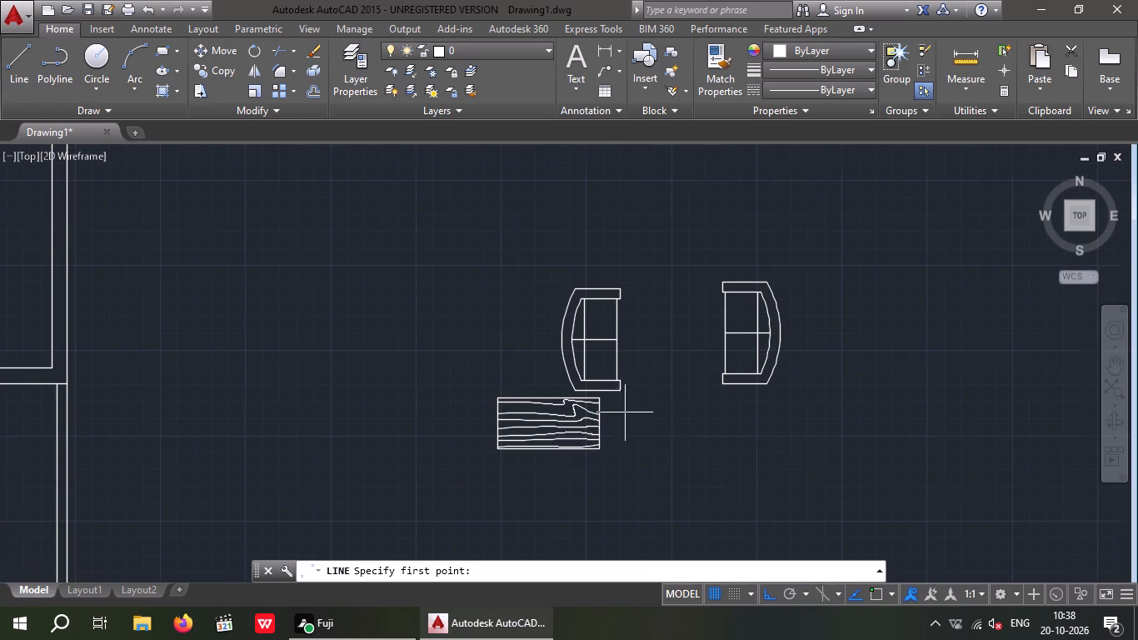
pyautogui.moveTo(619, 379); pyautogui.dragTo(632, 383)
pyautogui.click(1013, 403)
pyautogui.press('Escape')
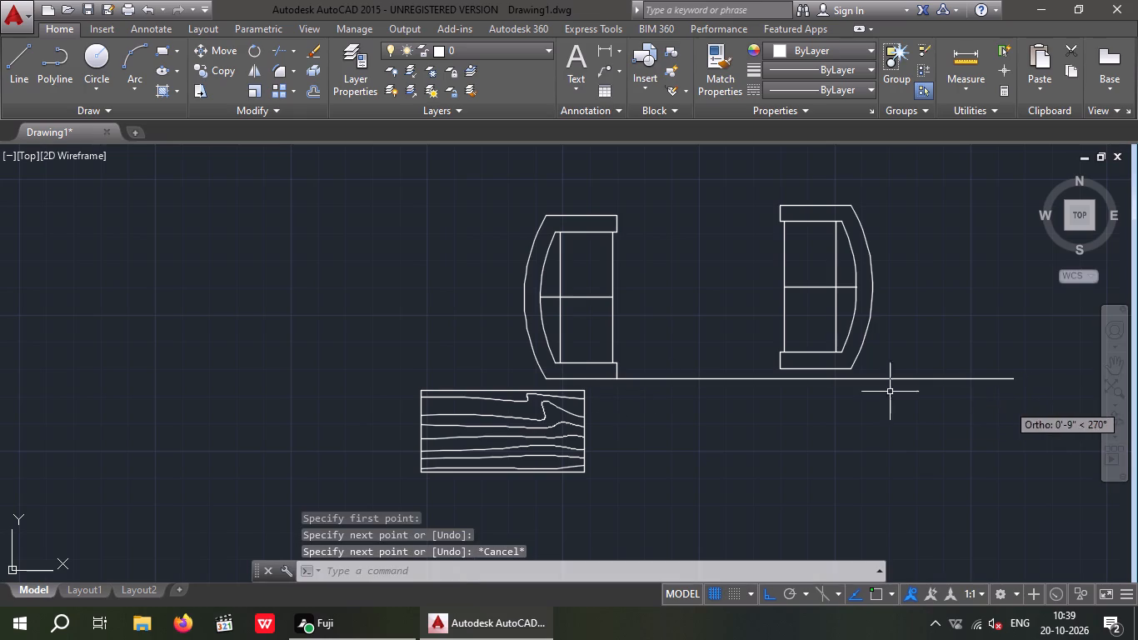
# Move the right loveseat straight down from its lower-left corner onto the horizontal guide line.
pyautogui.moveTo(886, 229); pyautogui.dragTo(774, 310)
pyautogui.click(687, 341)
pyautogui.click(222, 51)
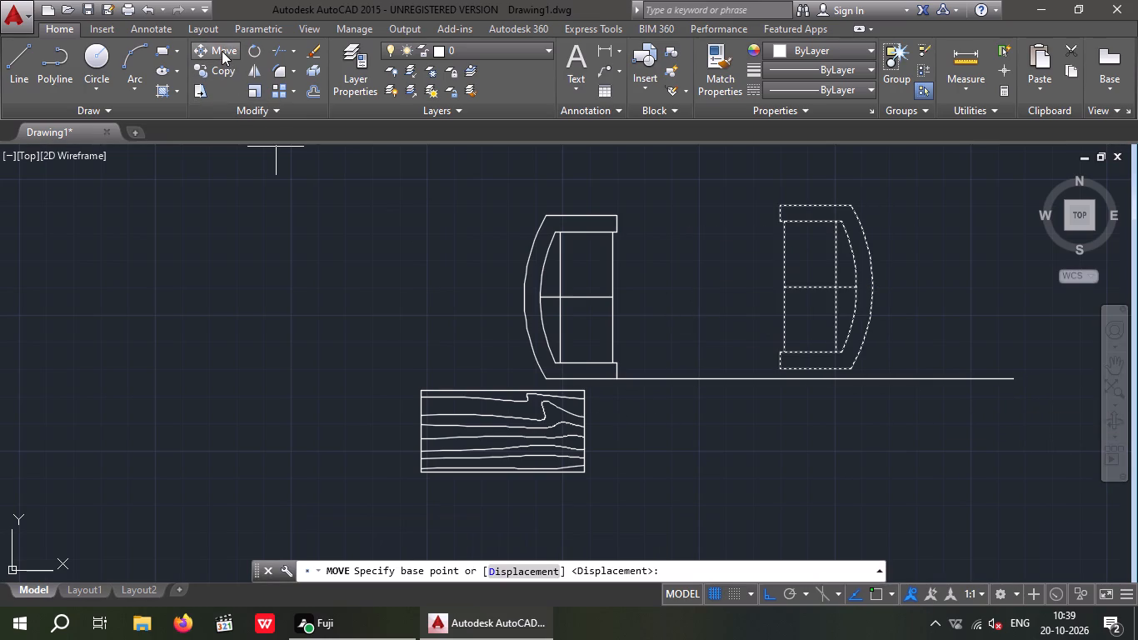
pyautogui.scroll(4, 785, 382)
pyautogui.moveTo(752, 308); pyautogui.dragTo(752, 318)
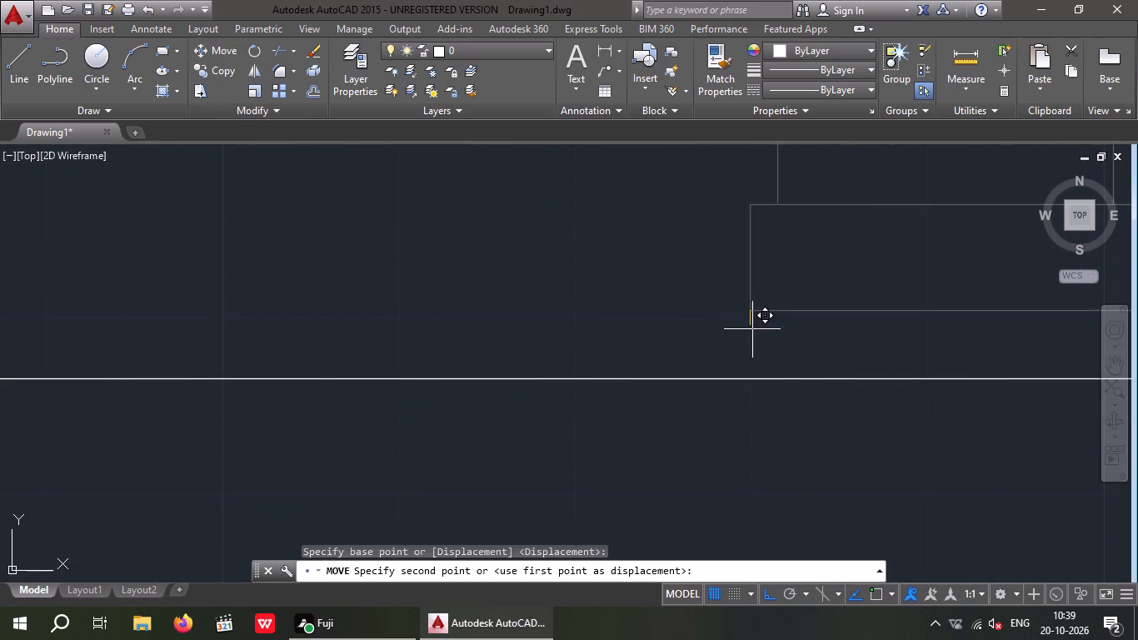
pyautogui.click(752, 377)
pyautogui.press('Escape')
pyautogui.scroll(-4, 666, 394)
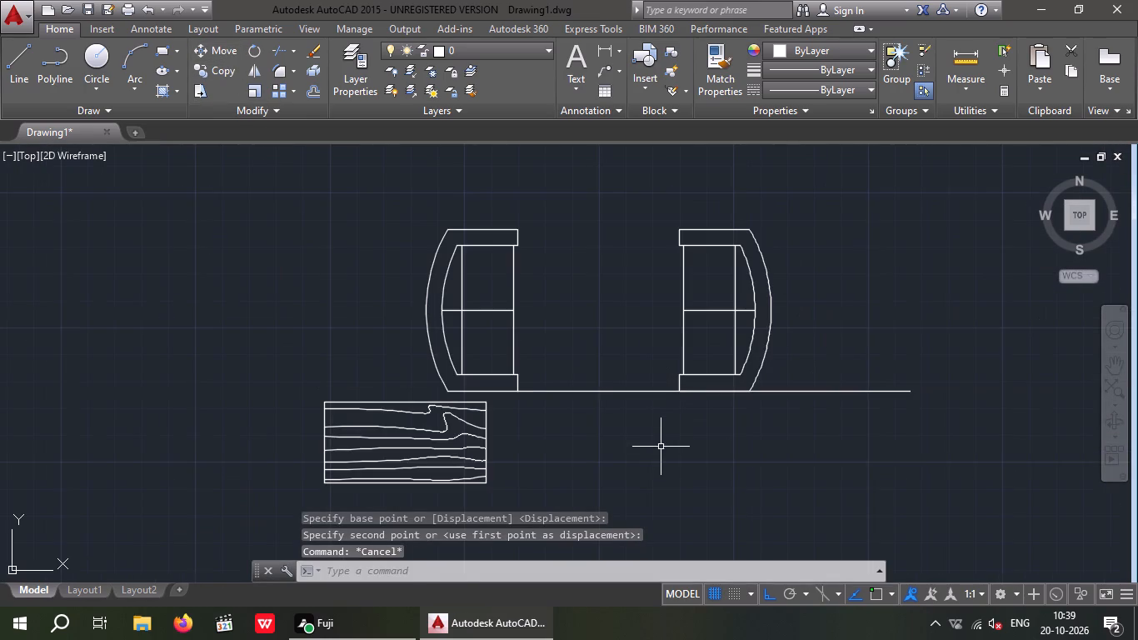
# Delete the horizontal guide line beneath the two loveseats.
pyautogui.moveTo(658, 450); pyautogui.dragTo(634, 437)
pyautogui.click(569, 341)
pyautogui.press('Delete')
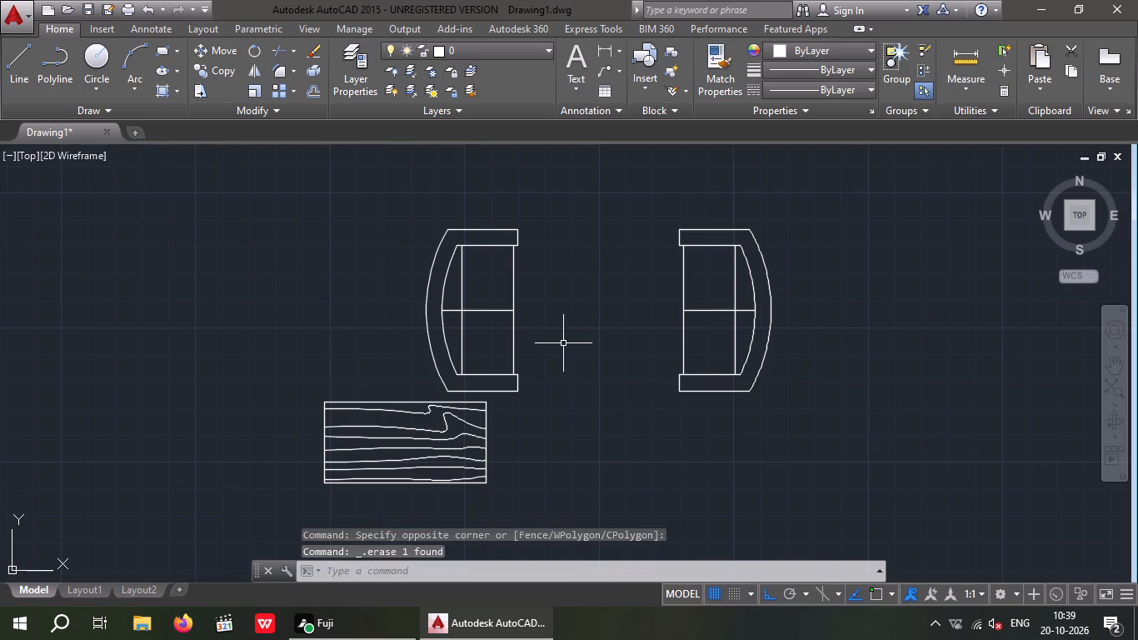
# Rotate the wood-grained table 90° counterclockwise about its upper-right corner so it stands upright.
pyautogui.scroll(1, 377, 451)
pyautogui.scroll(-2, 379, 446)
pyautogui.scroll(1, 443, 452)
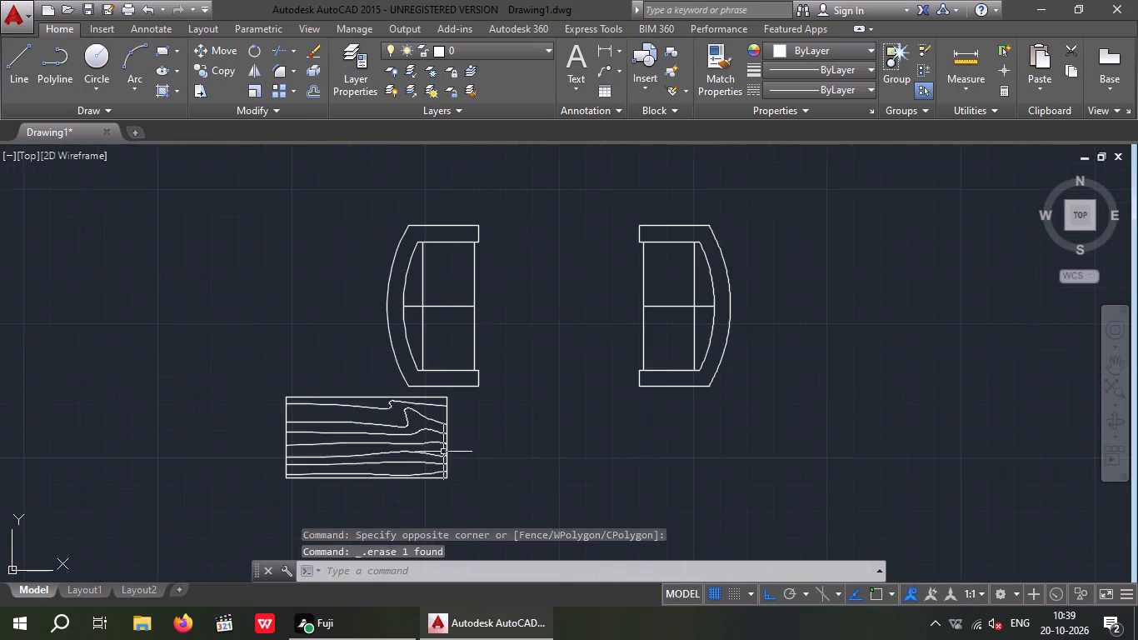
pyautogui.moveTo(499, 436); pyautogui.dragTo(417, 459)
pyautogui.click(380, 459)
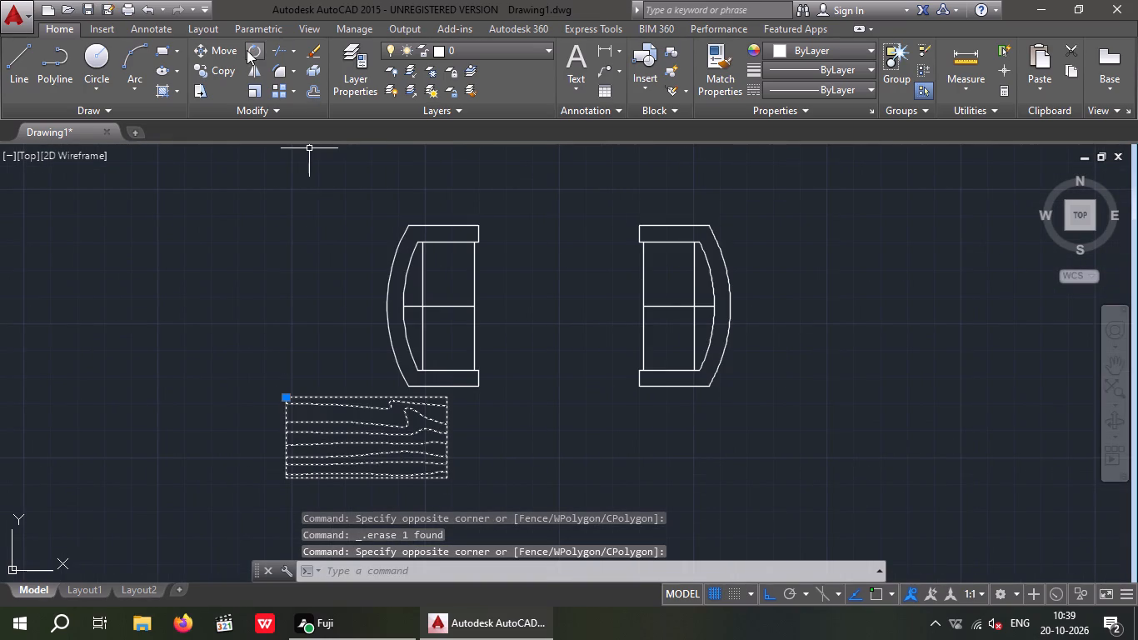
pyautogui.click(247, 50)
pyautogui.moveTo(452, 397); pyautogui.dragTo(417, 397)
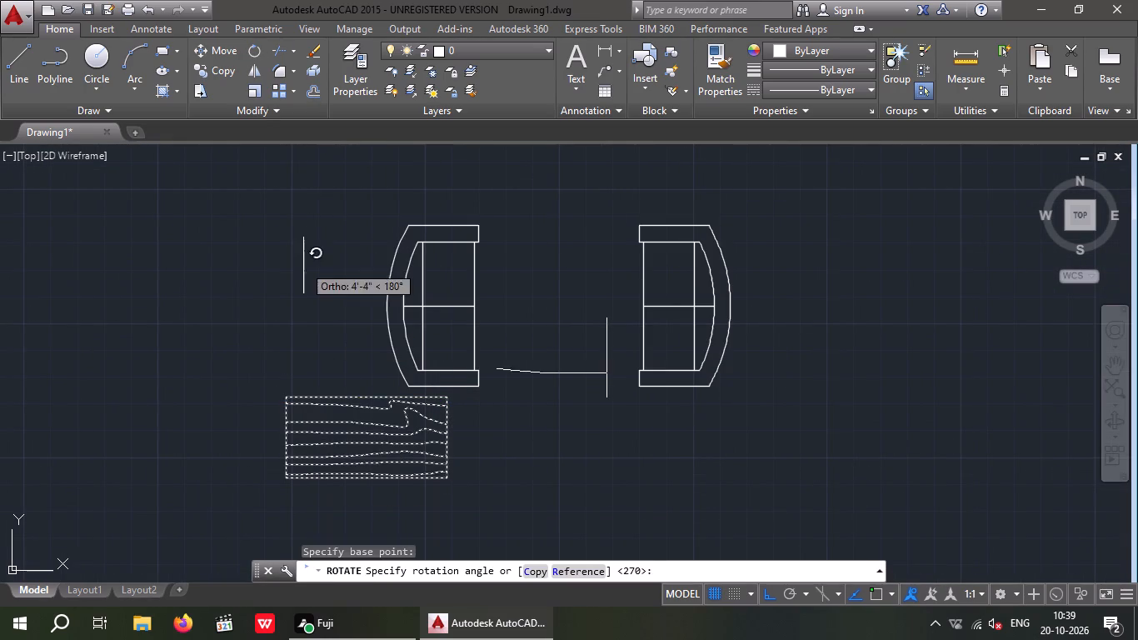
pyautogui.click(276, 217)
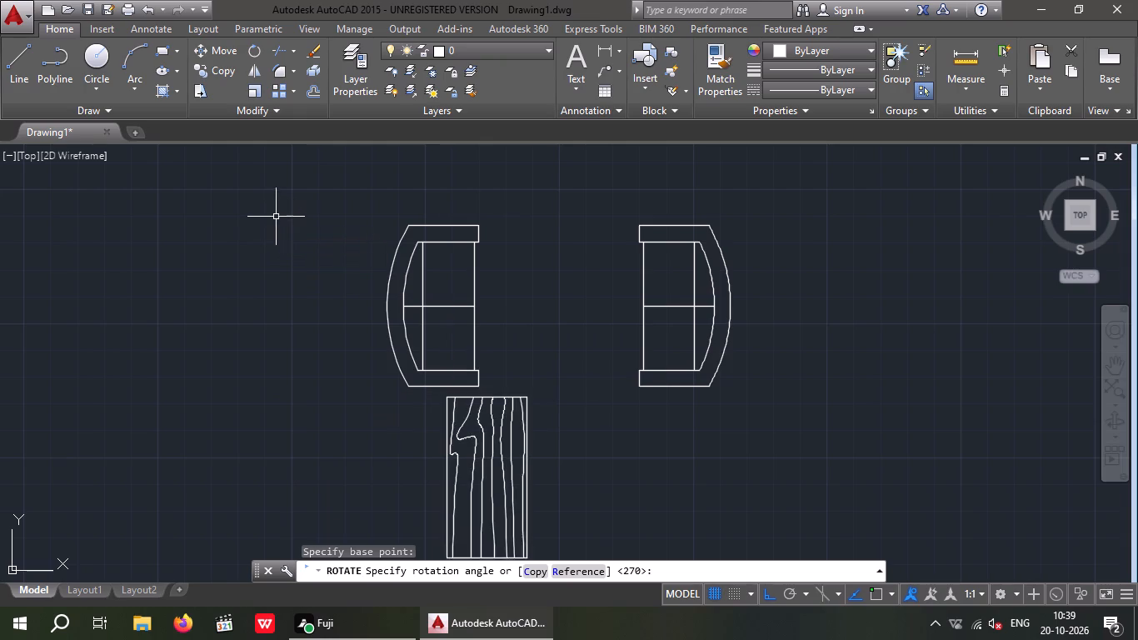
# Copy the rotated table from its centre to midway between the two facing loveseats, with Ortho off.
pyautogui.scroll(-2, 516, 409)
pyautogui.scroll(2, 516, 430)
pyautogui.moveTo(550, 400); pyautogui.dragTo(461, 462)
pyautogui.click(407, 476)
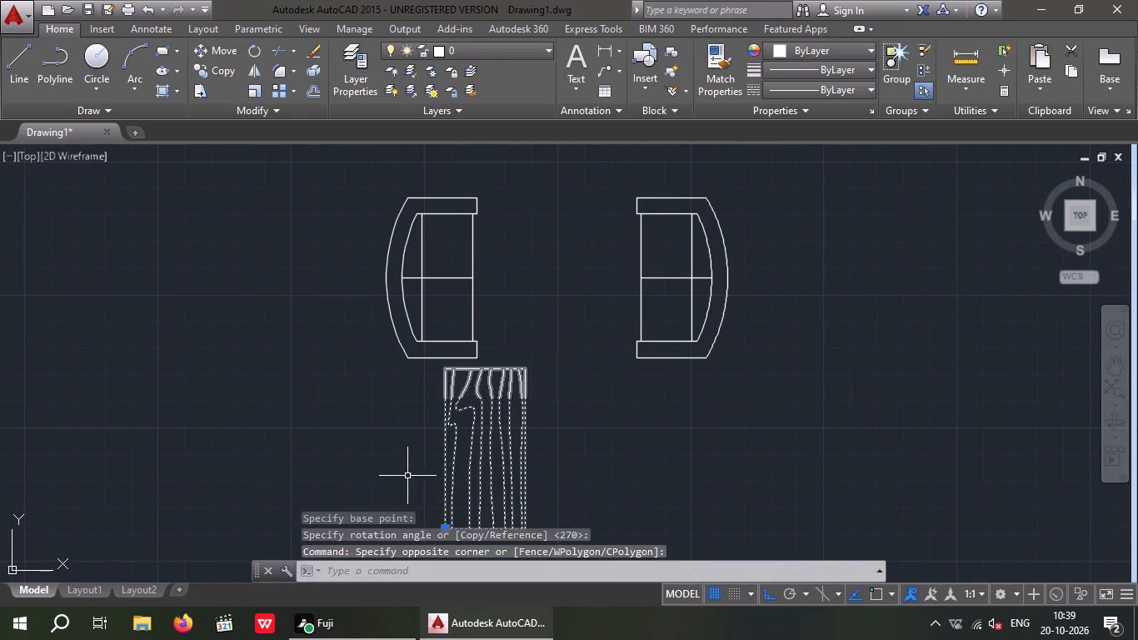
pyautogui.click(216, 68)
pyautogui.scroll(-2, 292, 132)
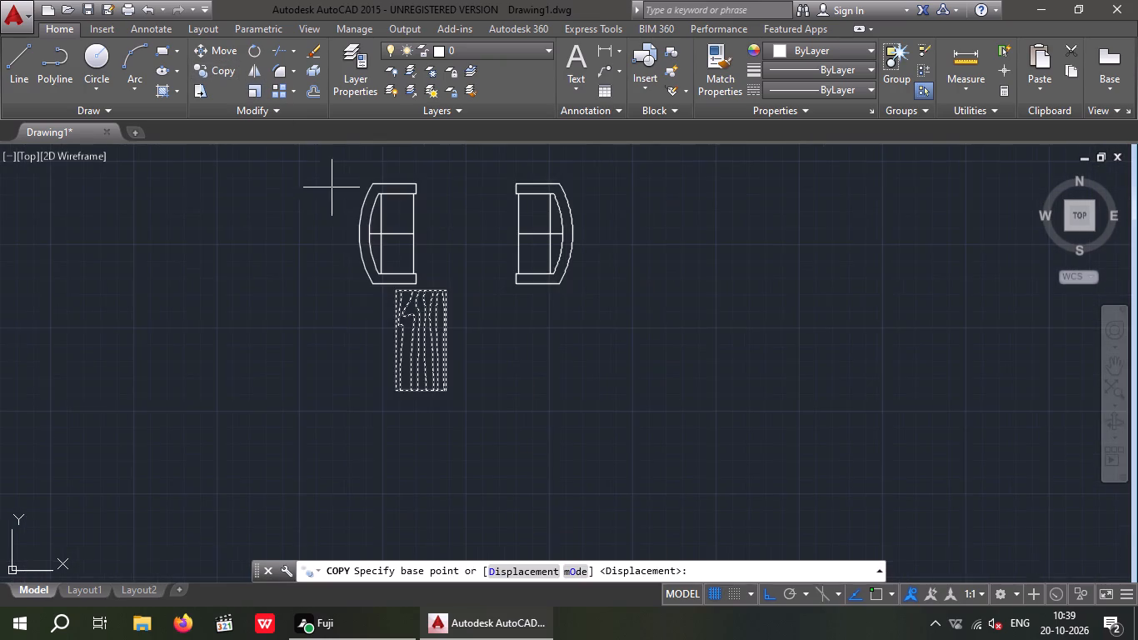
pyautogui.scroll(2, 422, 347)
pyautogui.click(427, 328)
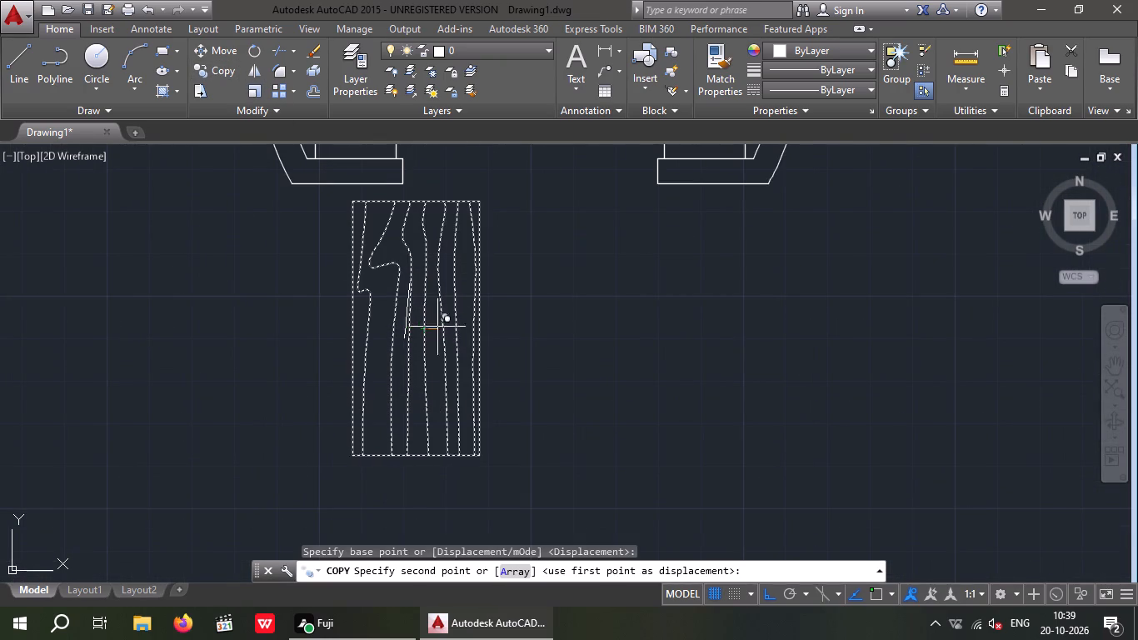
pyautogui.scroll(-2, 472, 304)
pyautogui.moveTo(472, 304); pyautogui.dragTo(462, 374, button='middle')
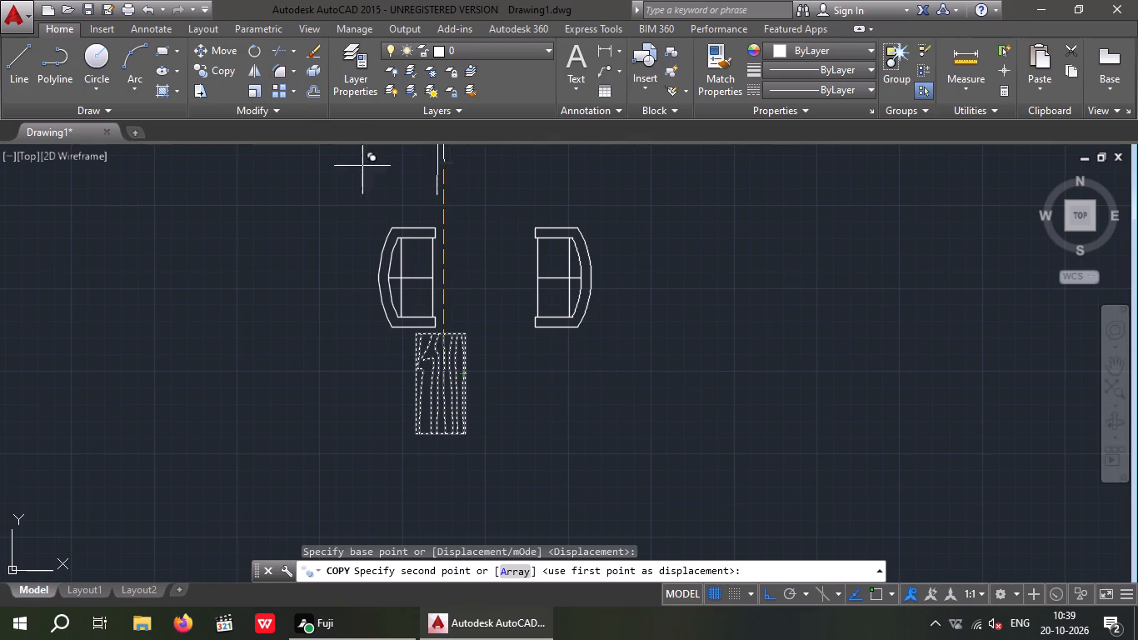
pyautogui.click(771, 594)
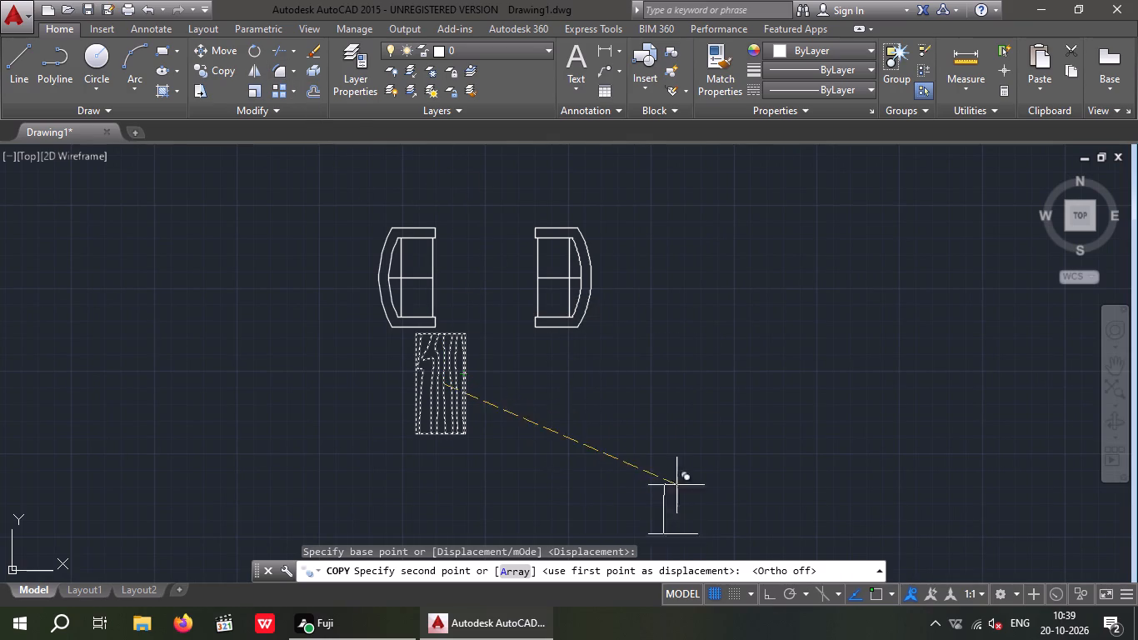
pyautogui.scroll(1, 492, 254)
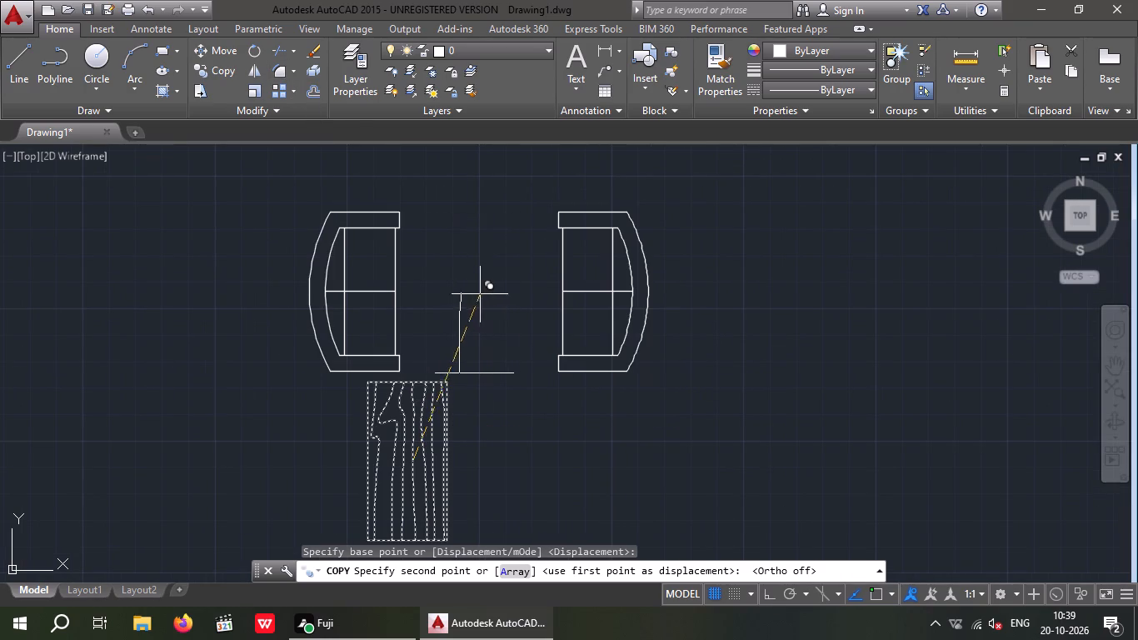
pyautogui.click(484, 293)
pyautogui.press('Escape')
pyautogui.press('Escape')
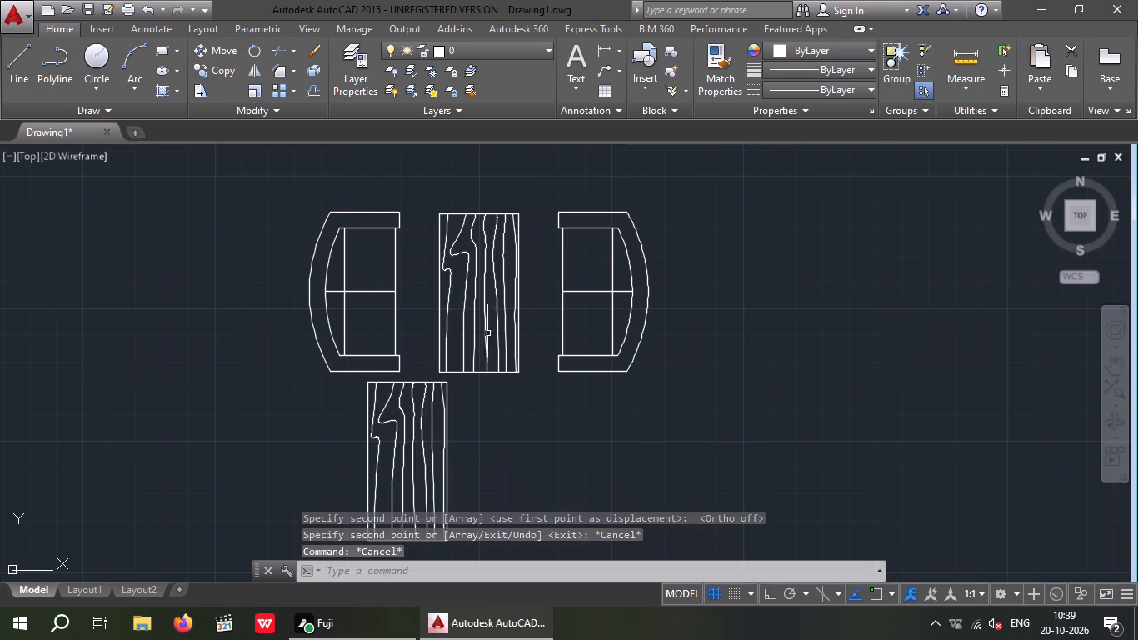
# Delete the original table below the loveseats.
pyautogui.moveTo(471, 432); pyautogui.dragTo(397, 454)
pyautogui.click(357, 460)
pyautogui.press('Delete')
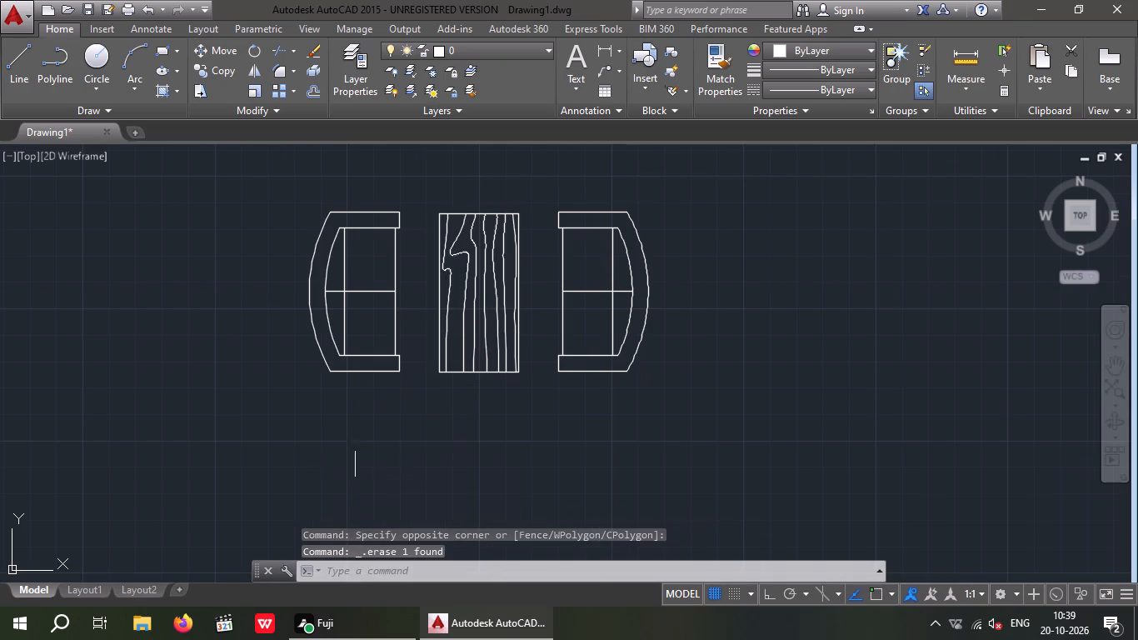
# Move the two loveseats and table together into the middle of the living room below the dining area.
pyautogui.scroll(-2, 354, 442)
pyautogui.moveTo(252, 309); pyautogui.dragTo(376, 315)
pyautogui.moveTo(563, 473); pyautogui.dragTo(560, 466)
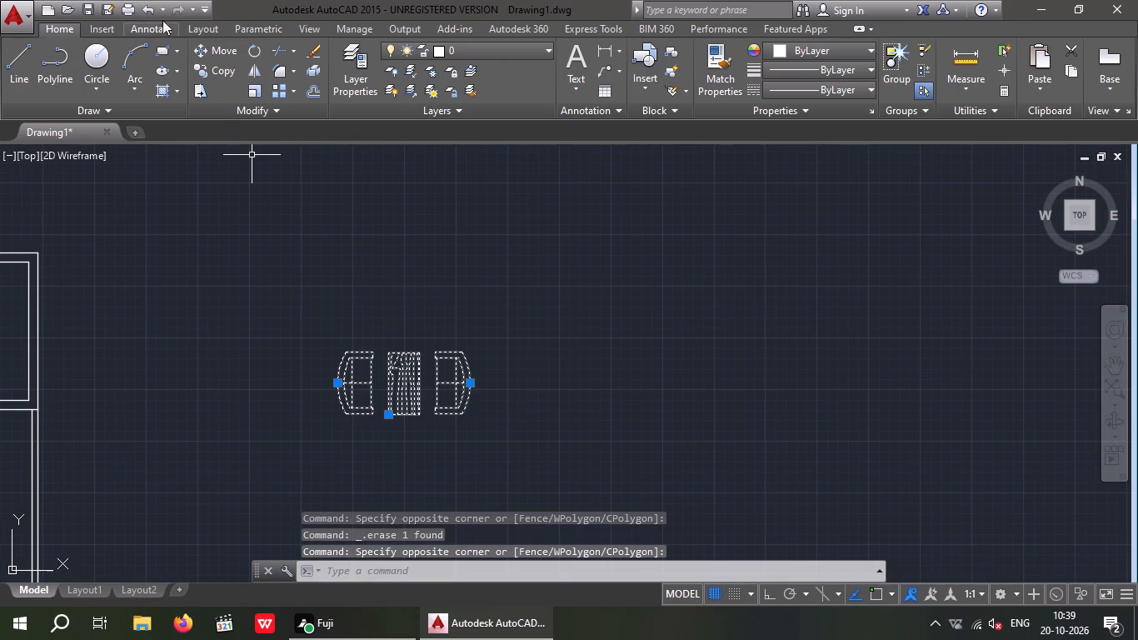
pyautogui.click(222, 48)
pyautogui.scroll(3, 408, 392)
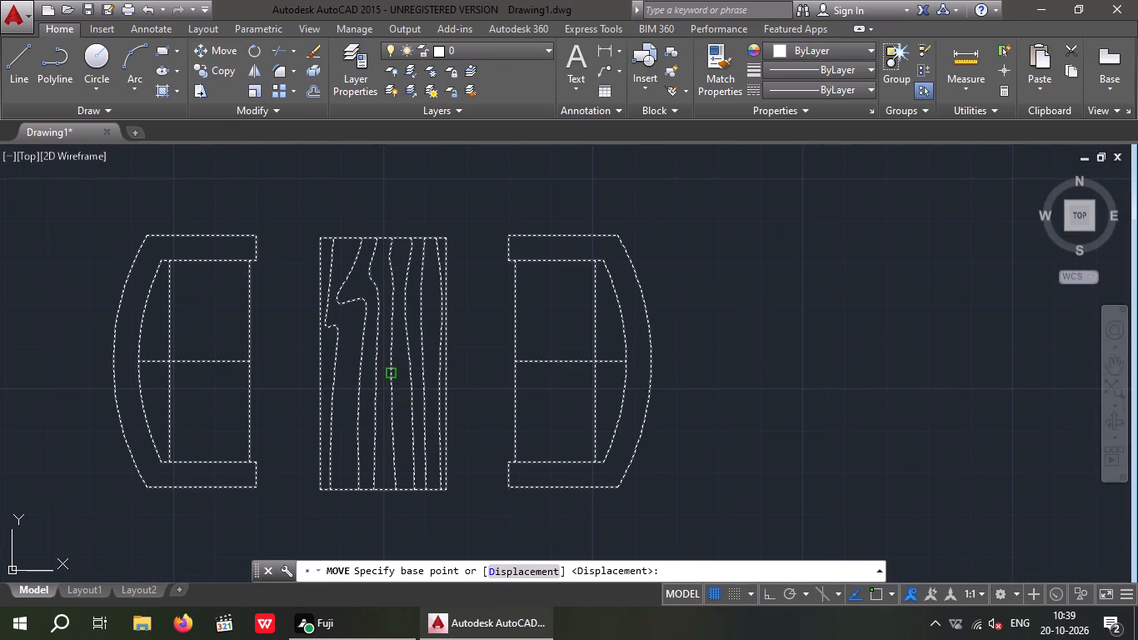
pyautogui.click(389, 365)
pyautogui.scroll(-4, 381, 383)
pyautogui.moveTo(362, 389); pyautogui.dragTo(681, 257, button='middle')
pyautogui.scroll(-2, 646, 295)
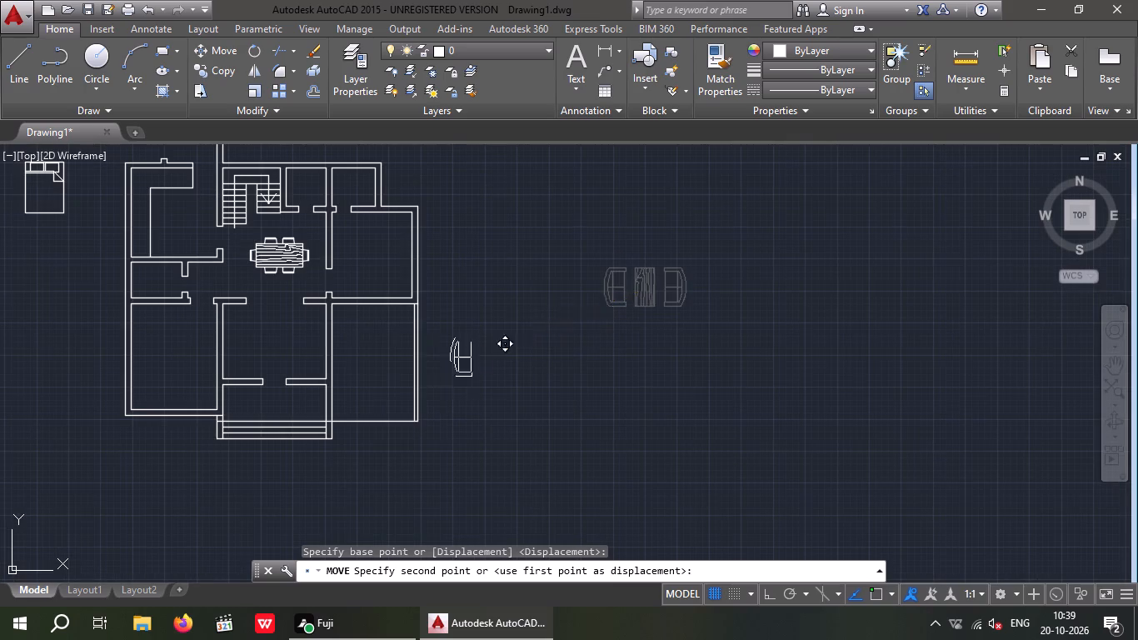
pyautogui.scroll(4, 290, 349)
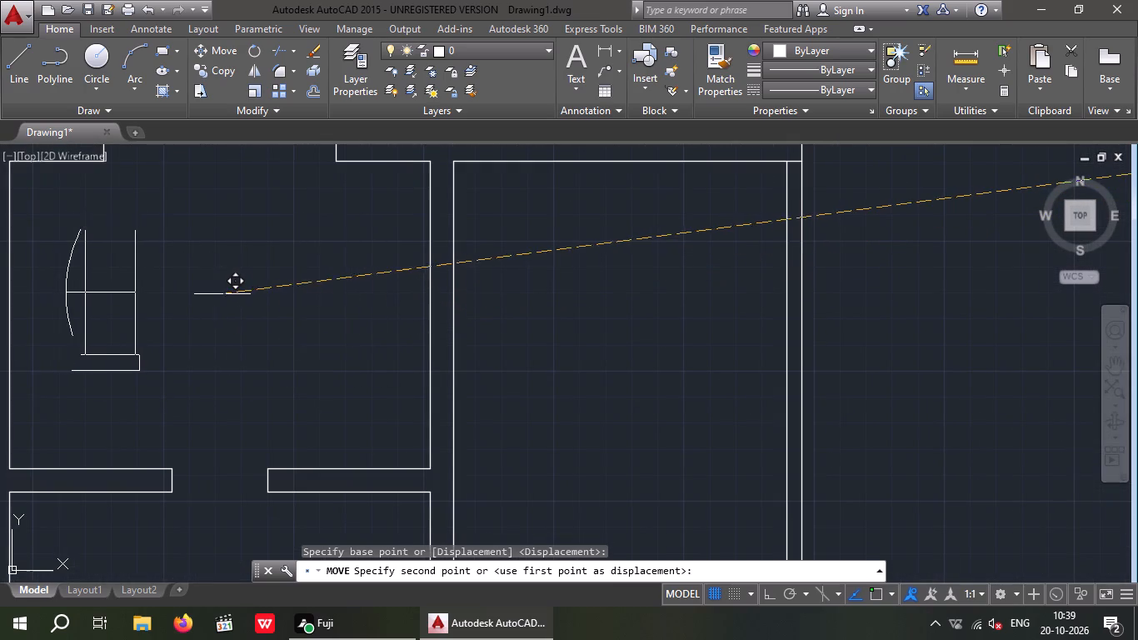
pyautogui.click(223, 294)
pyautogui.scroll(-5, 269, 297)
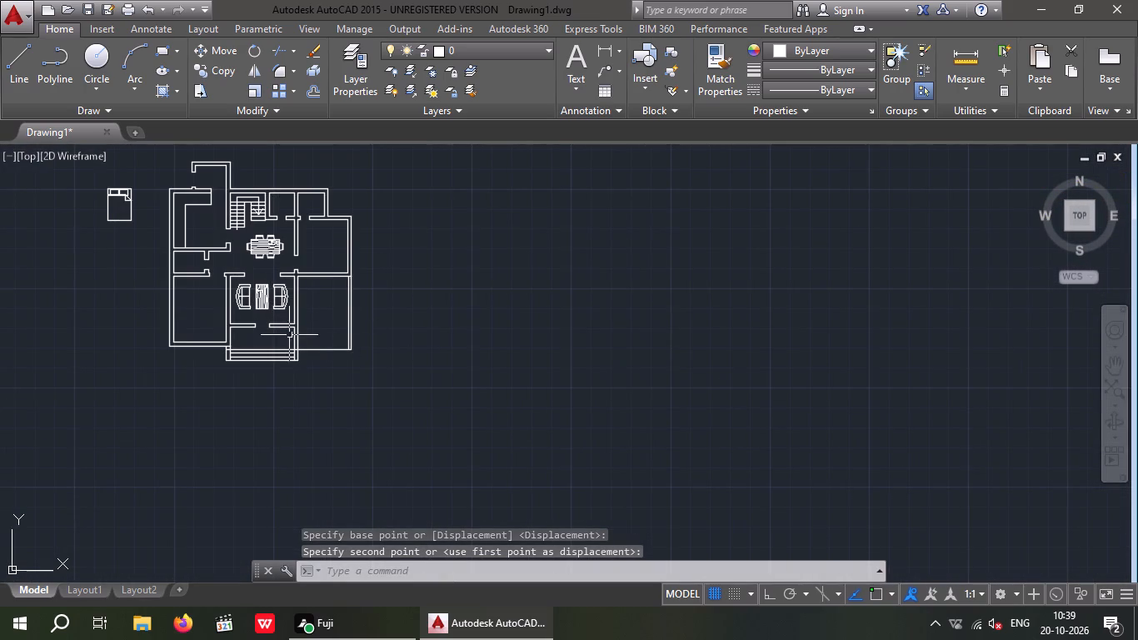
pyautogui.press('Escape')
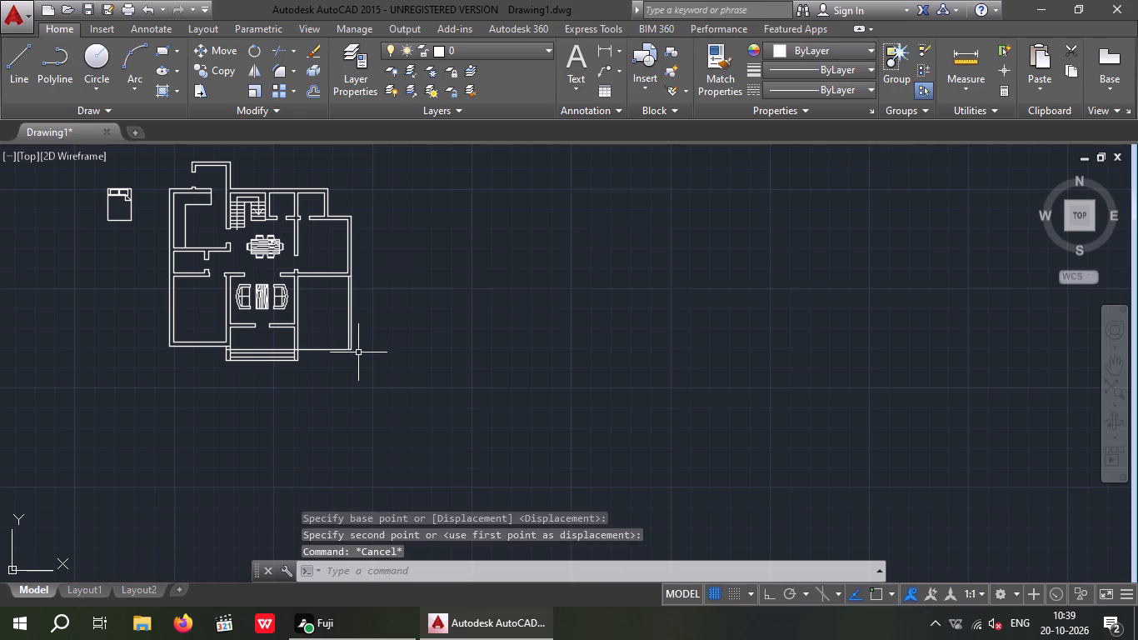
pyautogui.press('Escape')
pyautogui.press('Escape')
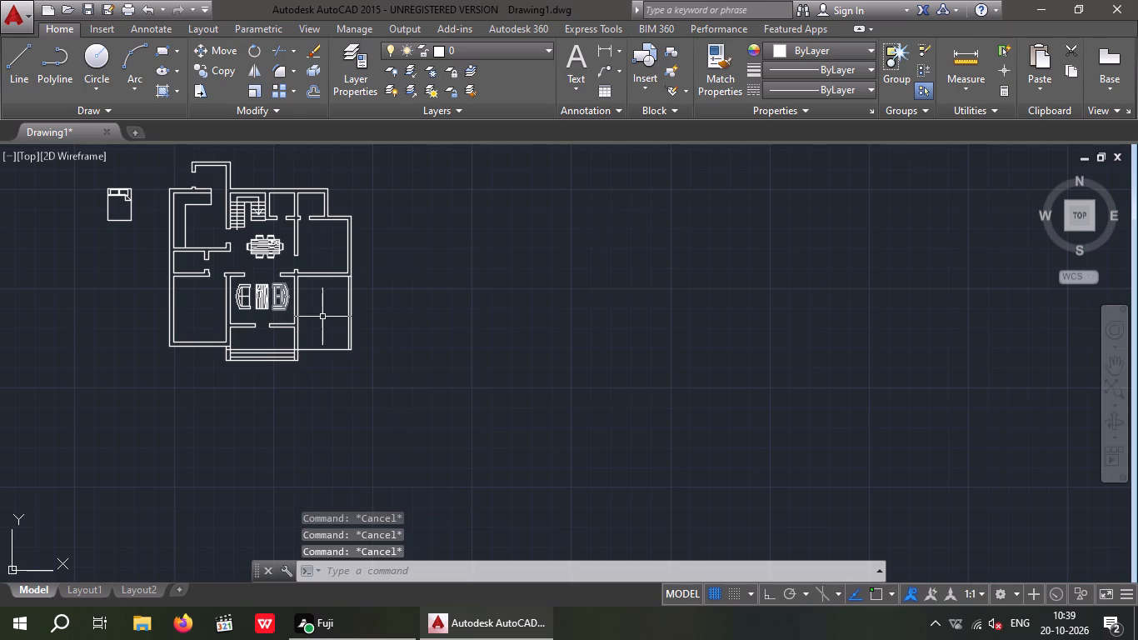
# Draw a short line across the outer right wall of the bedroom beside the dining area, at mid-wall.
pyautogui.scroll(3, 322, 237)
pyautogui.scroll(-1, 326, 237)
pyautogui.scroll(1, 326, 237)
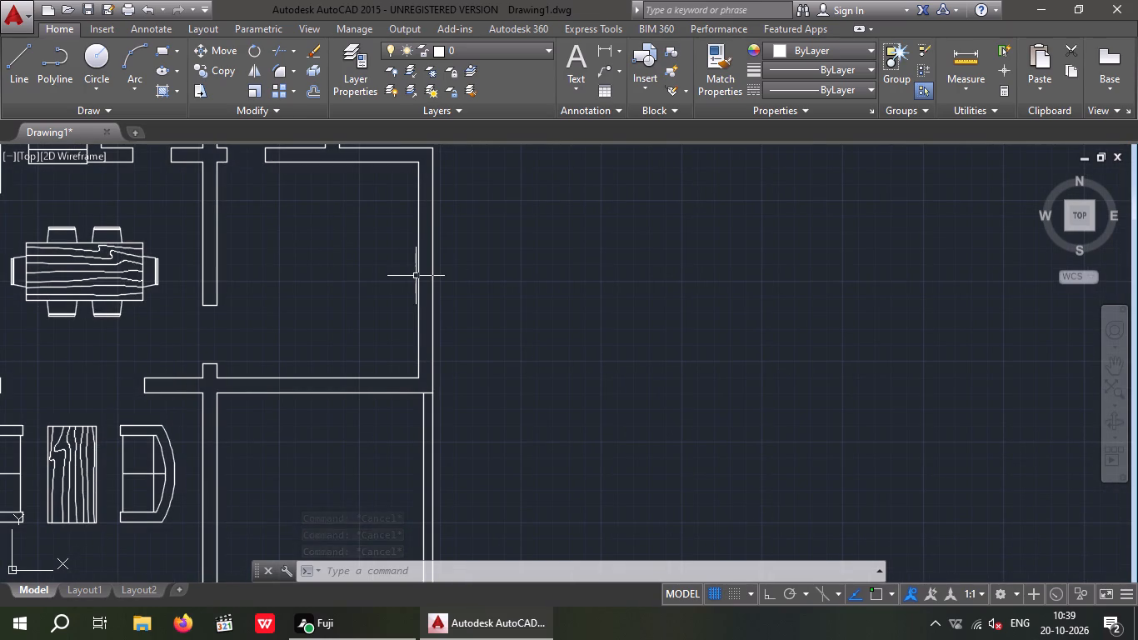
pyautogui.write('L')
pyautogui.press('space')
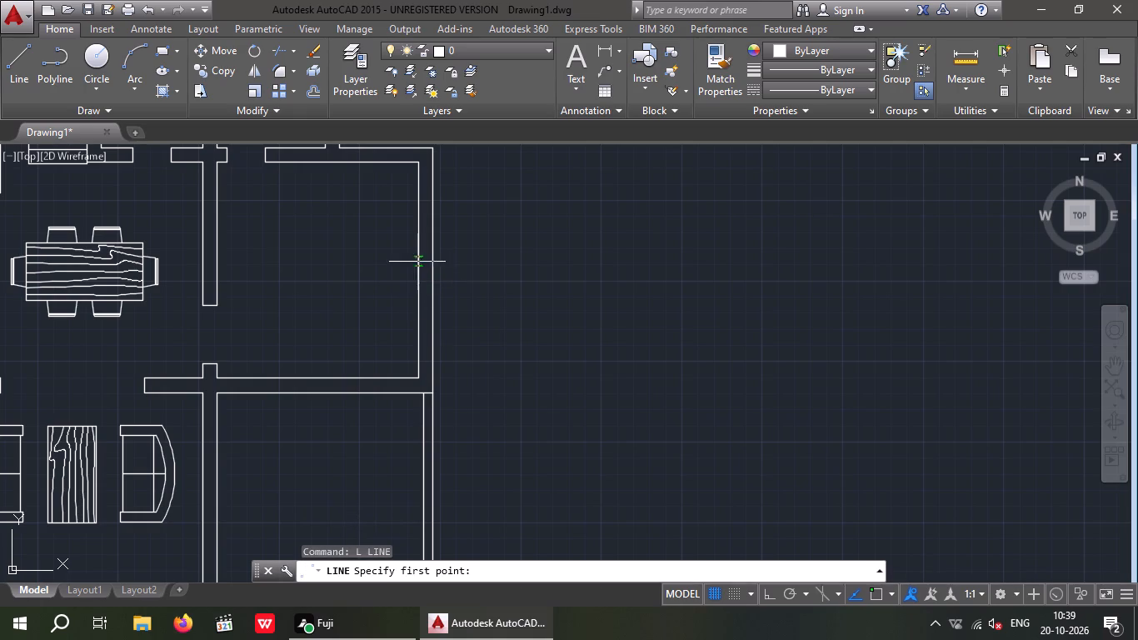
pyautogui.click(417, 273)
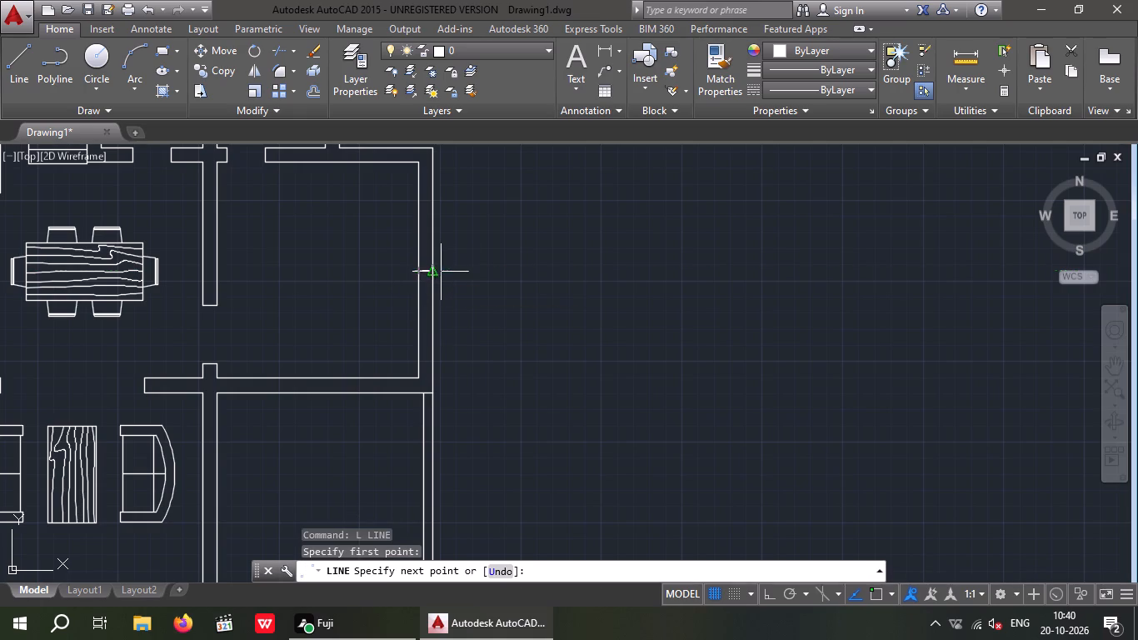
pyautogui.click(432, 273)
pyautogui.press('Escape')
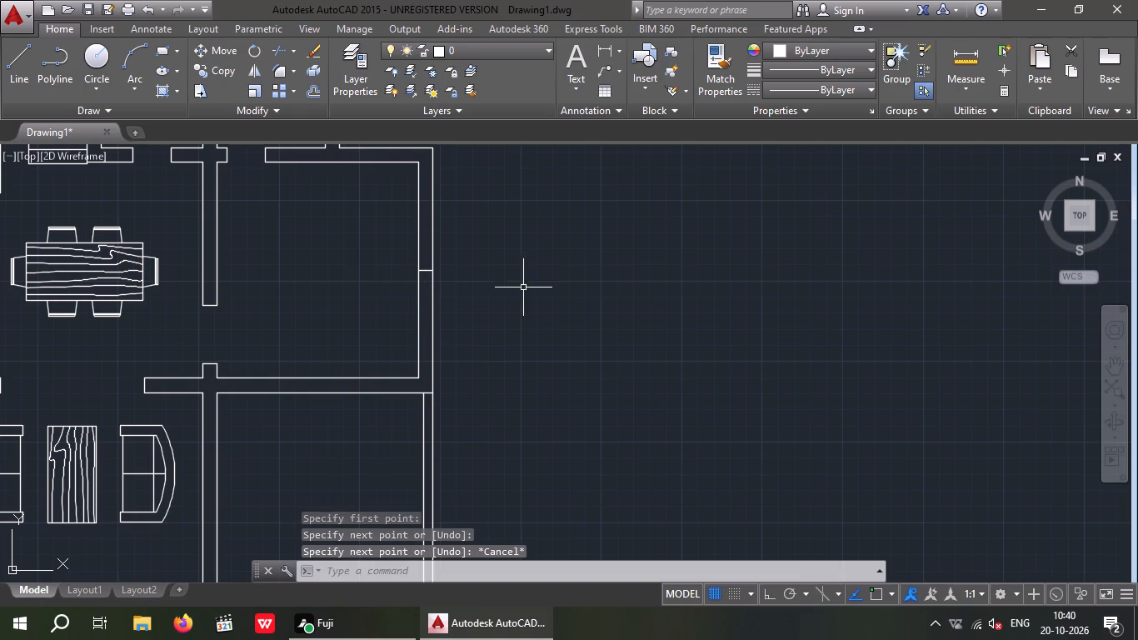
# Rotate the bed outside the plan 90° clockwise about its upper-right corner, with Ortho on.
pyautogui.scroll(-3, 504, 271)
pyautogui.scroll(2, 249, 227)
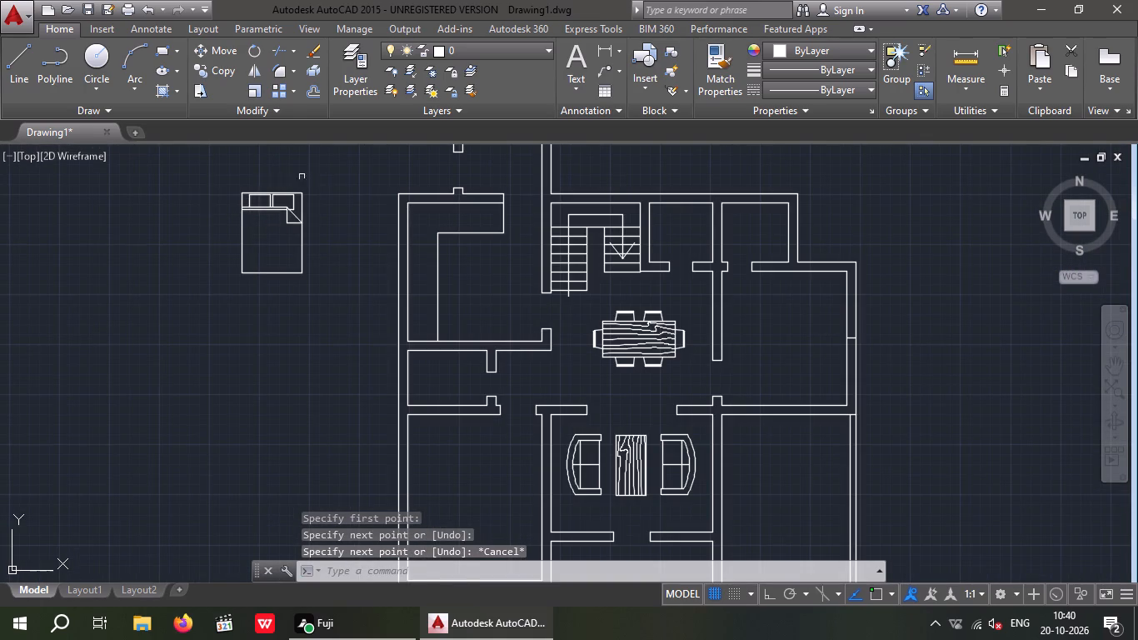
pyautogui.moveTo(302, 176); pyautogui.dragTo(322, 233)
pyautogui.click(185, 280)
pyautogui.click(258, 52)
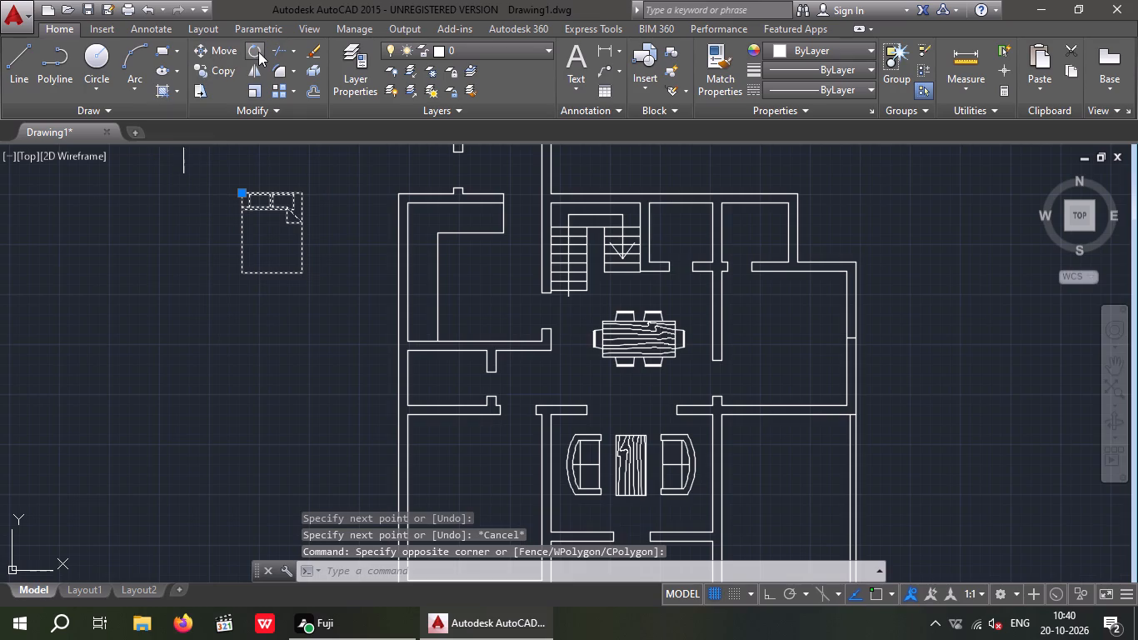
pyautogui.click(766, 592)
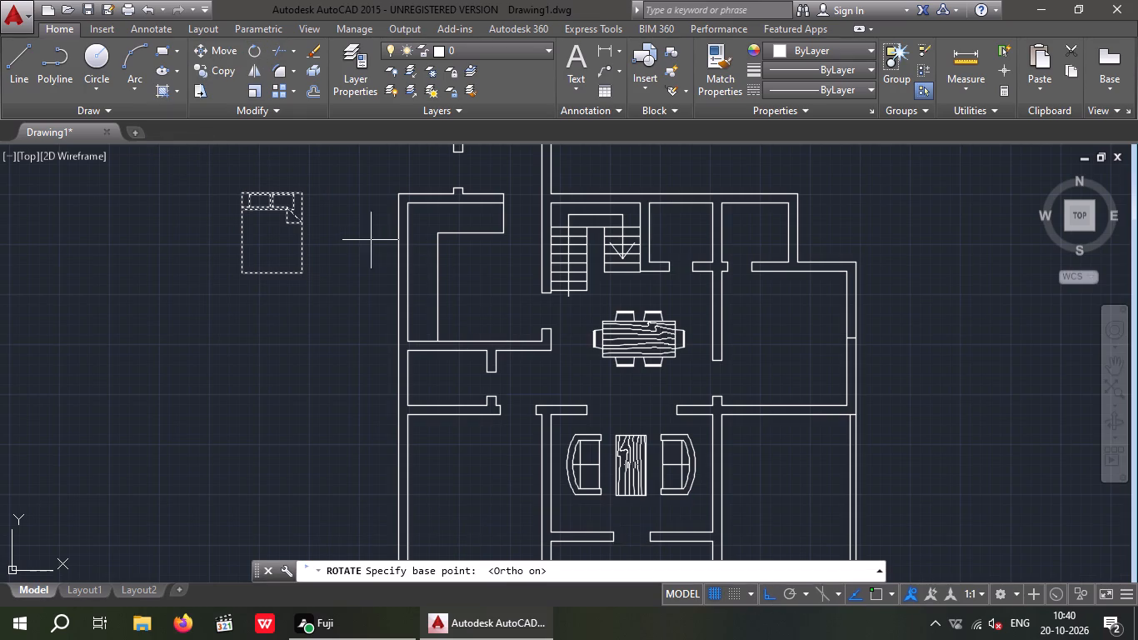
pyautogui.moveTo(304, 190); pyautogui.dragTo(307, 197)
pyautogui.click(292, 337)
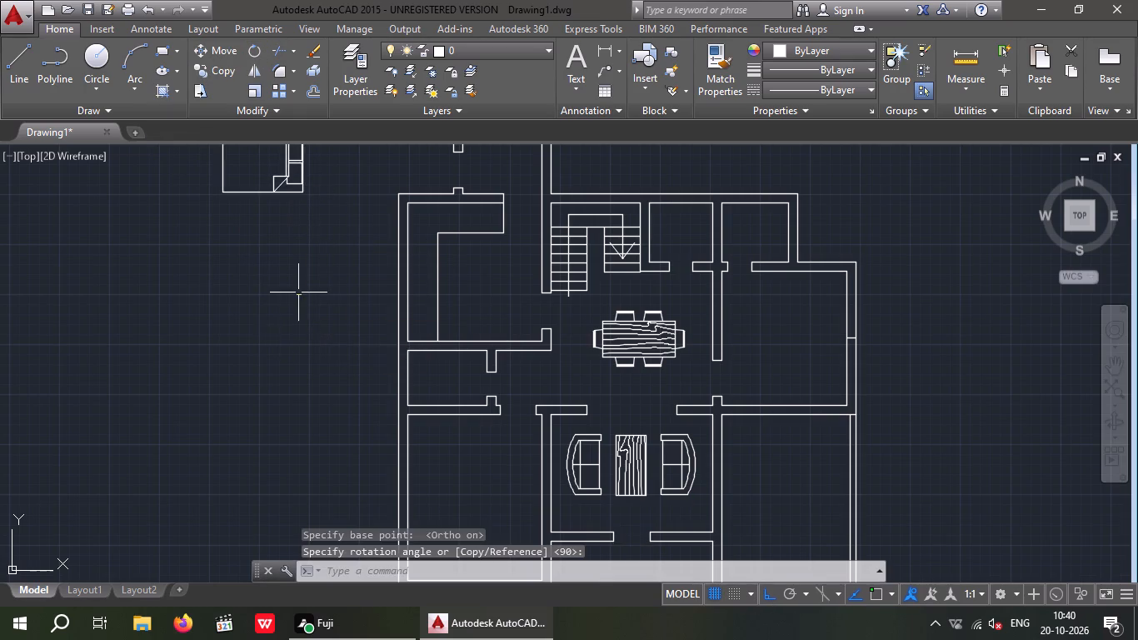
pyautogui.moveTo(299, 292); pyautogui.dragTo(272, 457, button='middle')
pyautogui.press('Escape')
pyautogui.press('Escape')
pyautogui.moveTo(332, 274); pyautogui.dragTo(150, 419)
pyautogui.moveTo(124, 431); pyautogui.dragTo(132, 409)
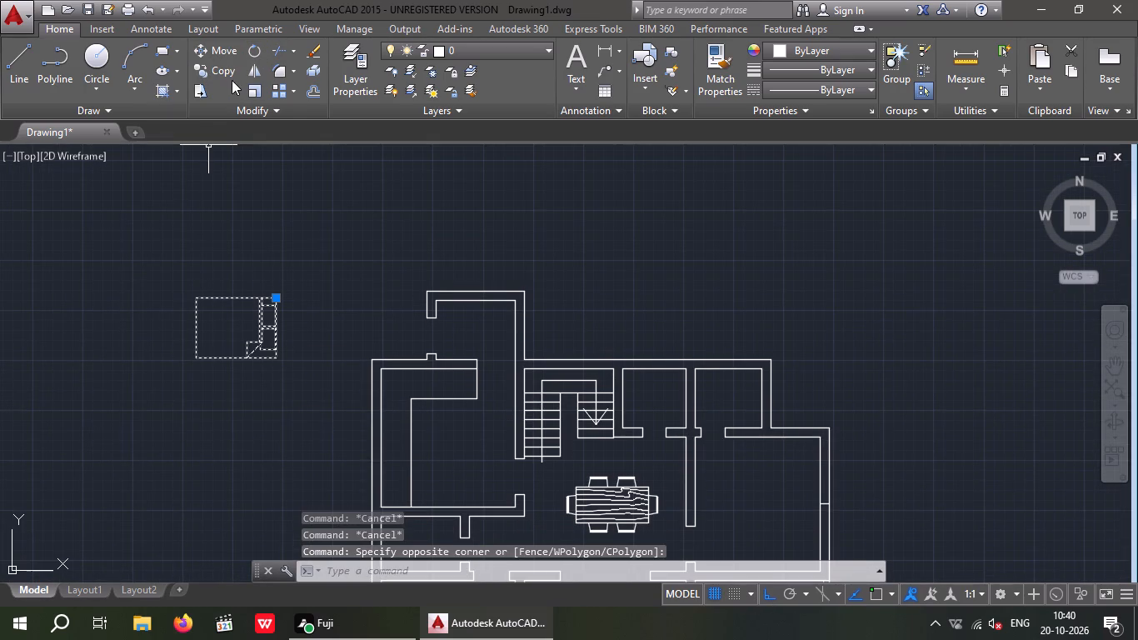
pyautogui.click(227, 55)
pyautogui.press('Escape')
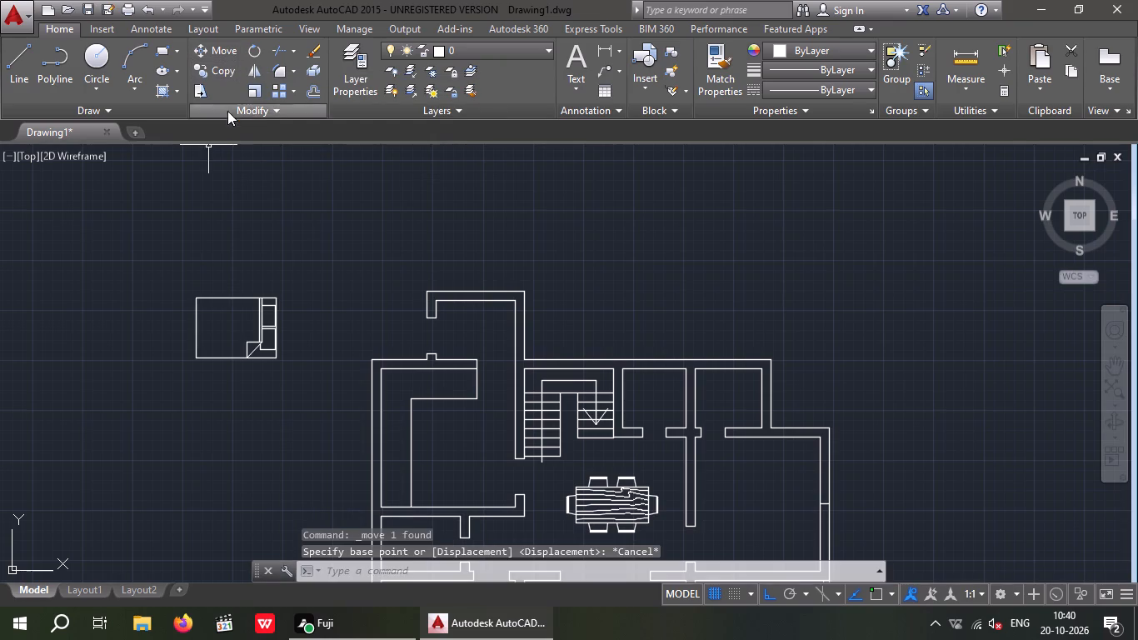
# Copy the bed outside the plan by its headboard midpoint onto the mid-wall guide line in the bedroom beside the dining area.
pyautogui.moveTo(303, 302); pyautogui.dragTo(208, 372)
pyautogui.moveTo(208, 372); pyautogui.dragTo(211, 356)
pyautogui.click(227, 72)
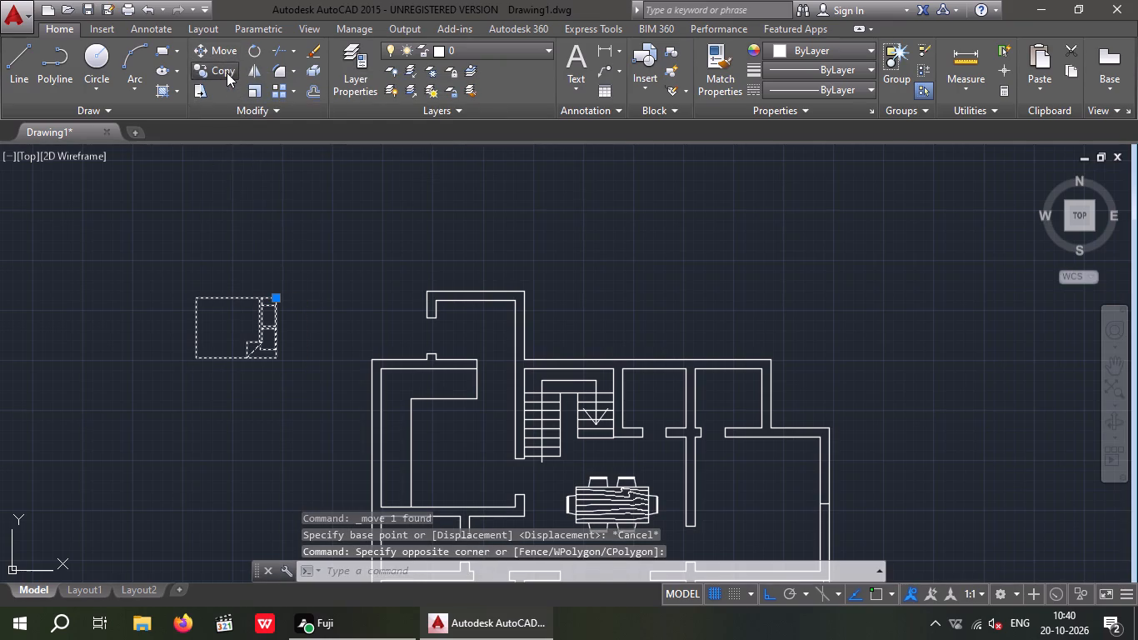
pyautogui.scroll(3, 275, 310)
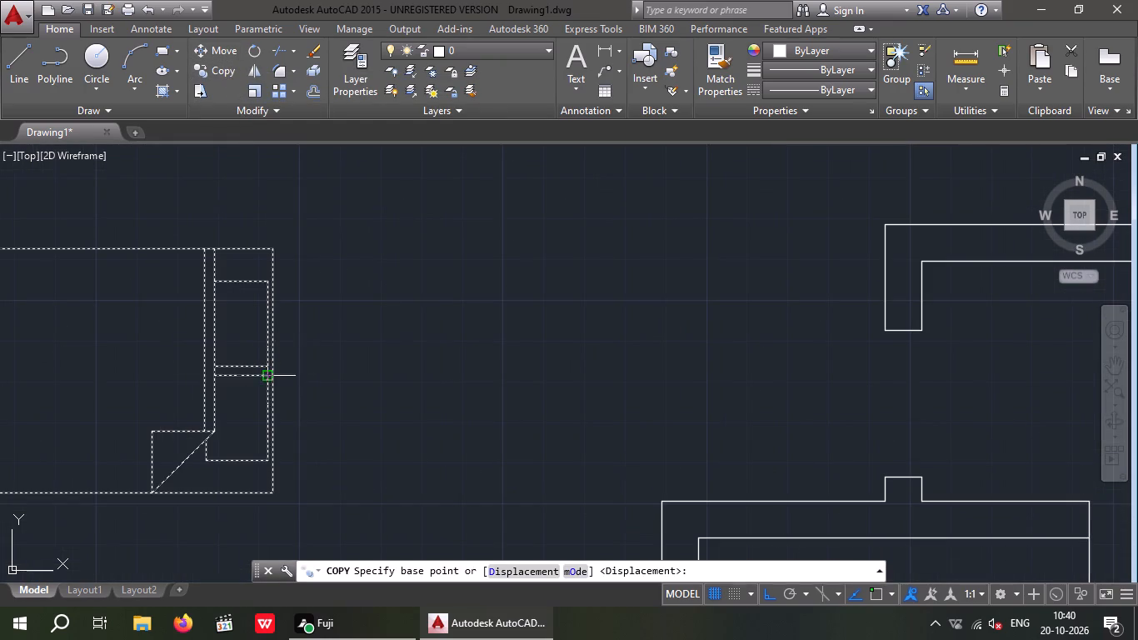
pyautogui.scroll(2, 270, 372)
pyautogui.click(271, 375)
pyautogui.scroll(-8, 303, 355)
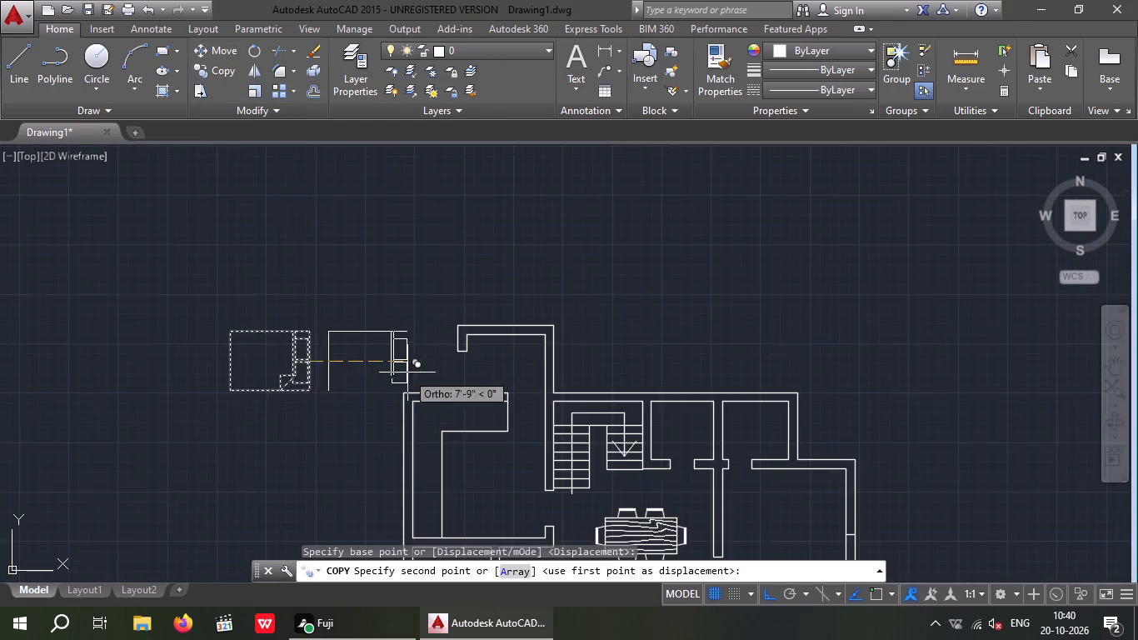
pyautogui.scroll(-3, 408, 372)
pyautogui.scroll(5, 568, 433)
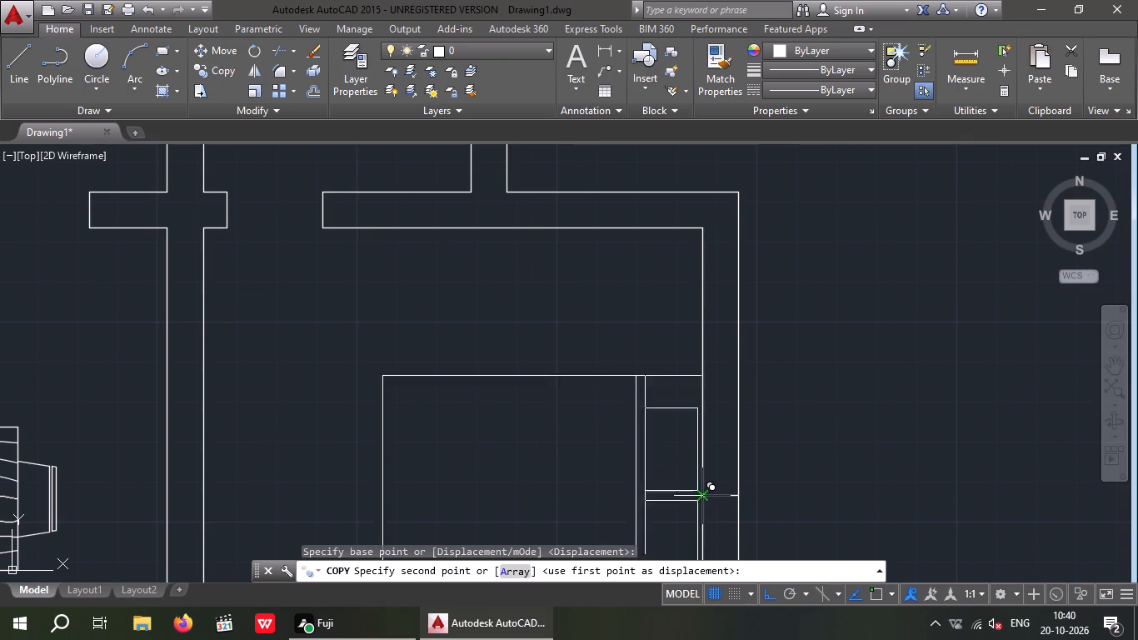
pyautogui.scroll(3, 696, 501)
pyautogui.click(718, 480)
pyautogui.press('Escape')
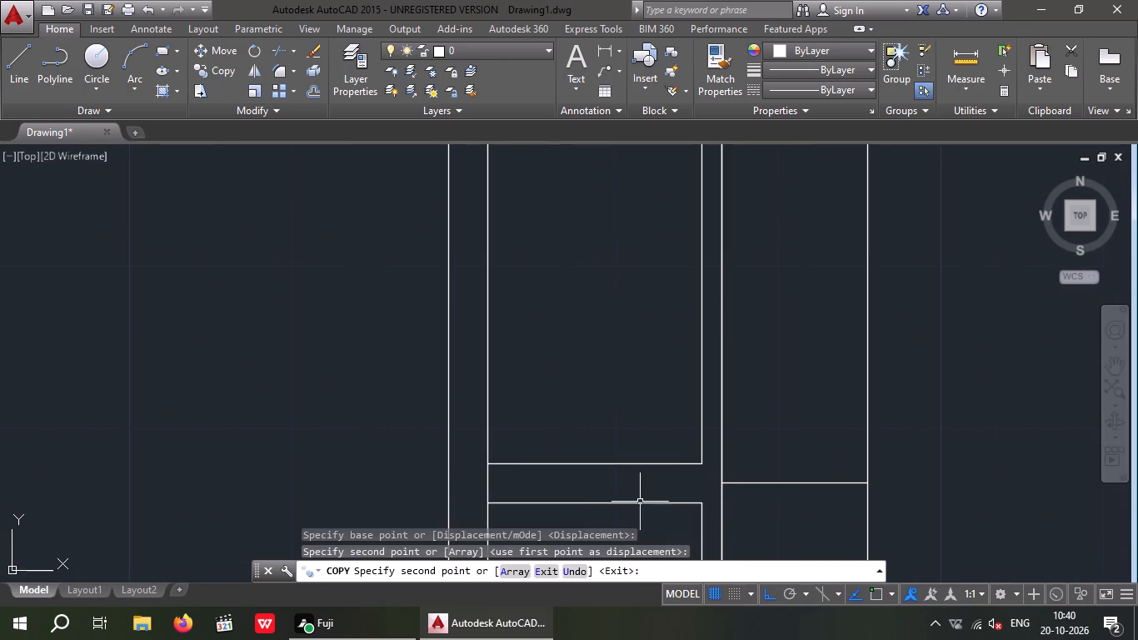
# Delete the short guide line across the outer right wall behind the copied bed.
pyautogui.scroll(-6, 586, 427)
pyautogui.scroll(4, 621, 431)
pyautogui.click(559, 472)
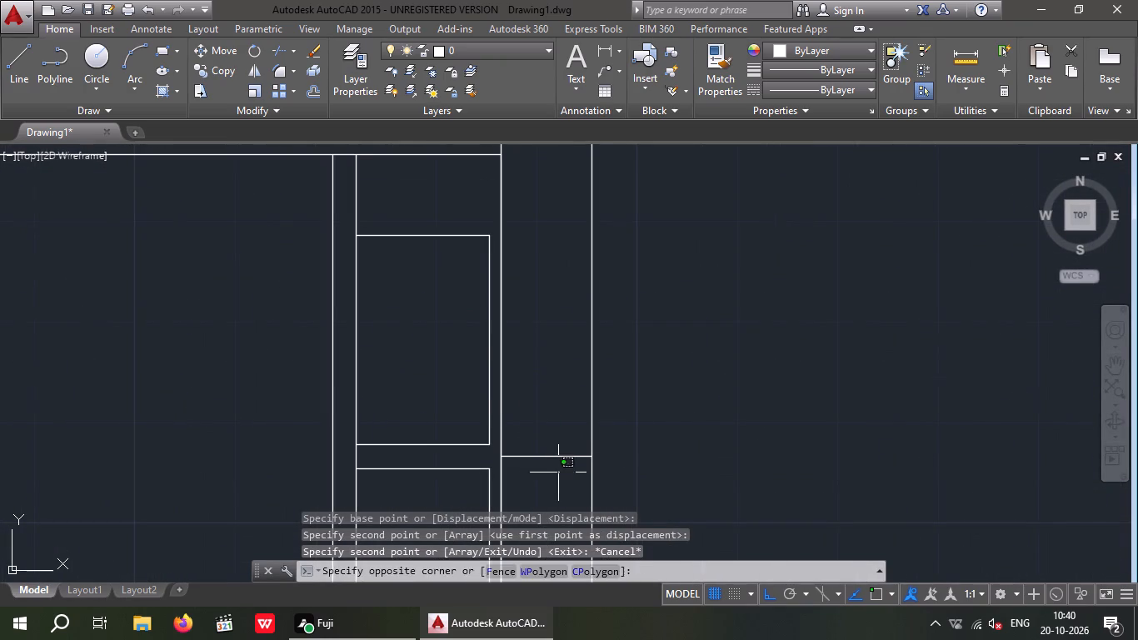
pyautogui.click(520, 411)
pyautogui.press('Delete')
# Draw a short vertical line across the bottom wall of the lower-left bedroom, from the inner face's midpoint to the outer face.
pyautogui.scroll(-8, 525, 417)
pyautogui.scroll(1, 534, 416)
pyautogui.scroll(-2, 545, 417)
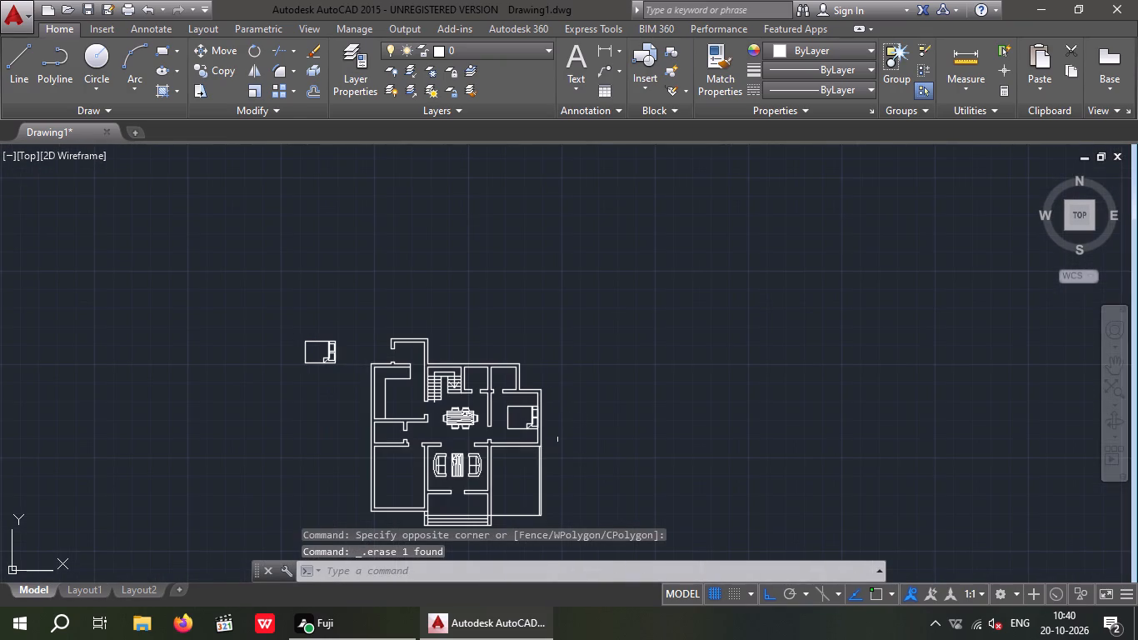
pyautogui.middleClick(420, 407)
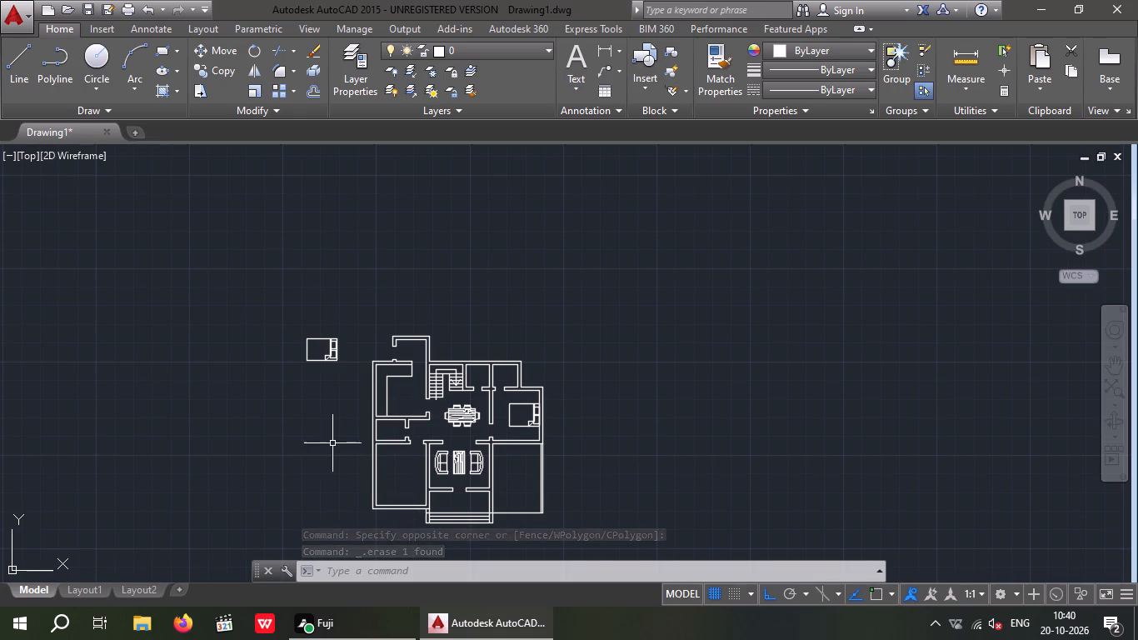
pyautogui.press('l')
pyautogui.press('space')
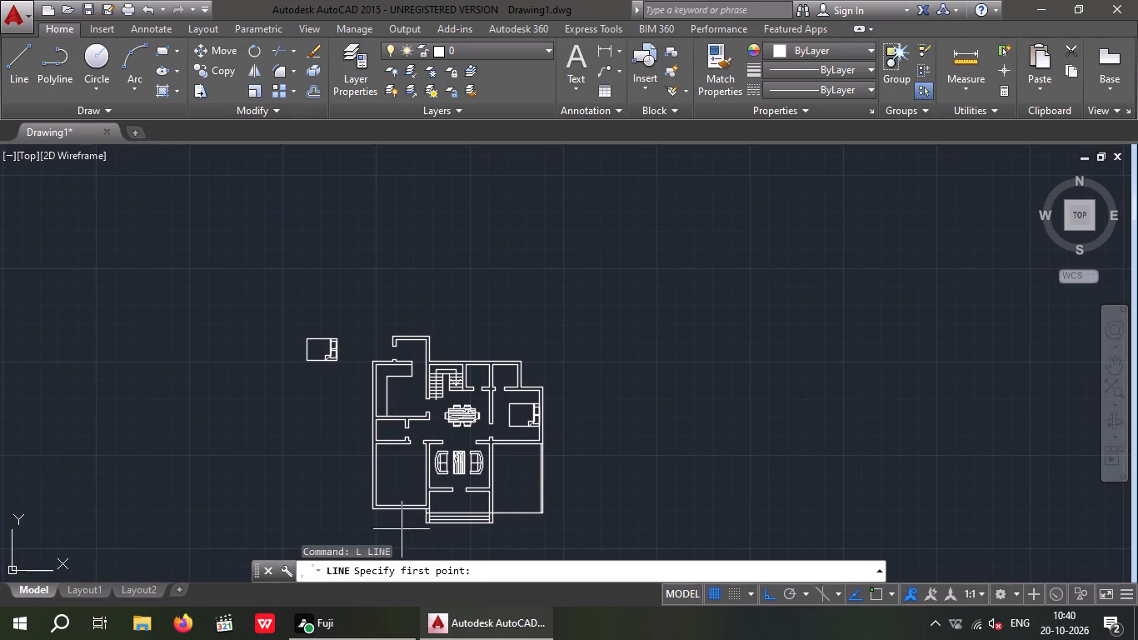
pyautogui.moveTo(401, 527); pyautogui.dragTo(417, 414, button='middle')
pyautogui.scroll(7, 417, 397)
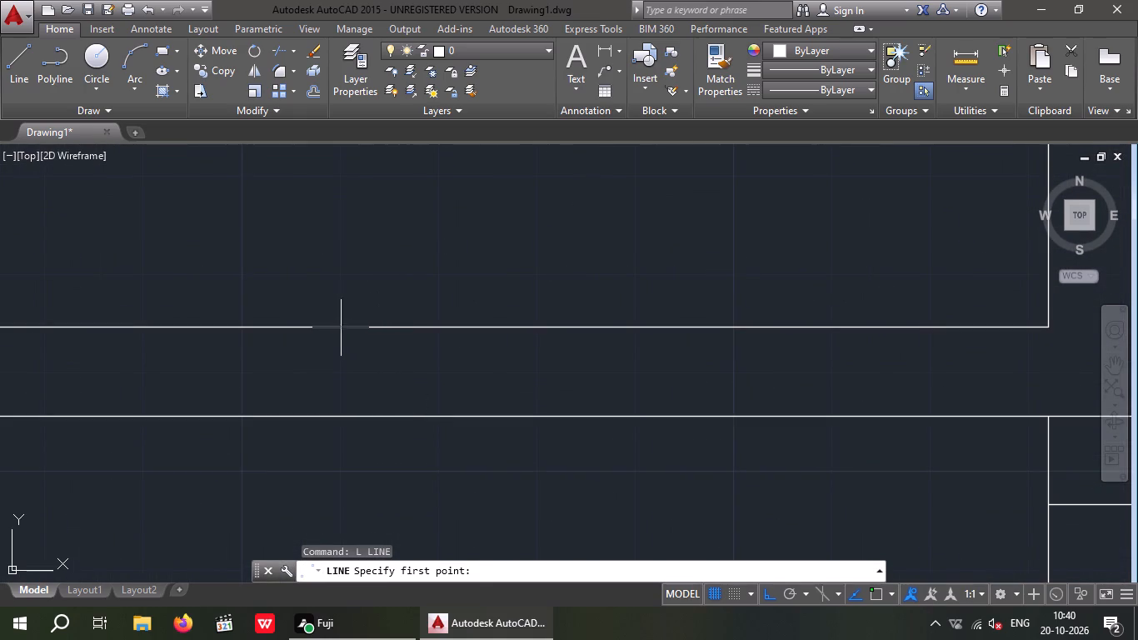
pyautogui.scroll(-2, 316, 329)
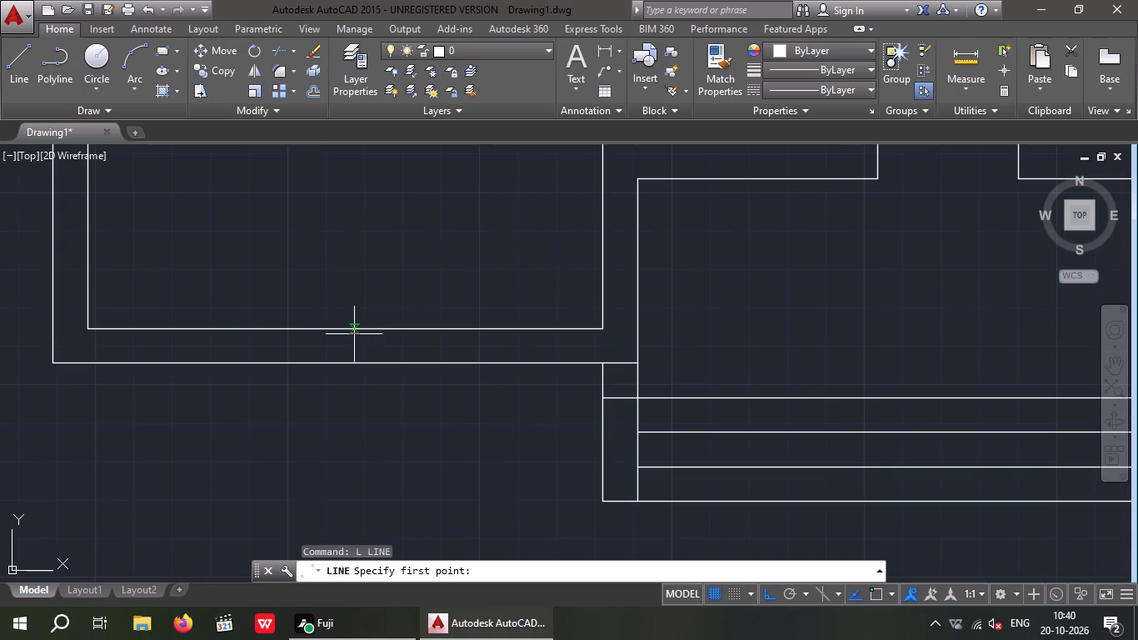
pyautogui.moveTo(343, 330); pyautogui.dragTo(338, 357)
pyautogui.scroll(3, 336, 368)
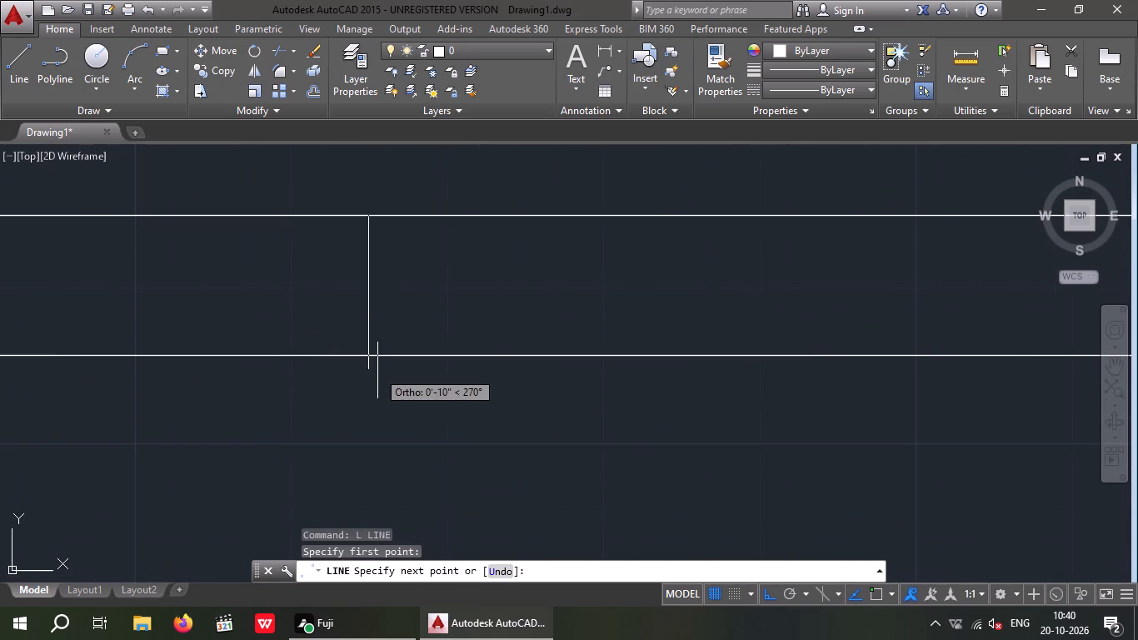
pyautogui.click(367, 352)
pyautogui.press('space')
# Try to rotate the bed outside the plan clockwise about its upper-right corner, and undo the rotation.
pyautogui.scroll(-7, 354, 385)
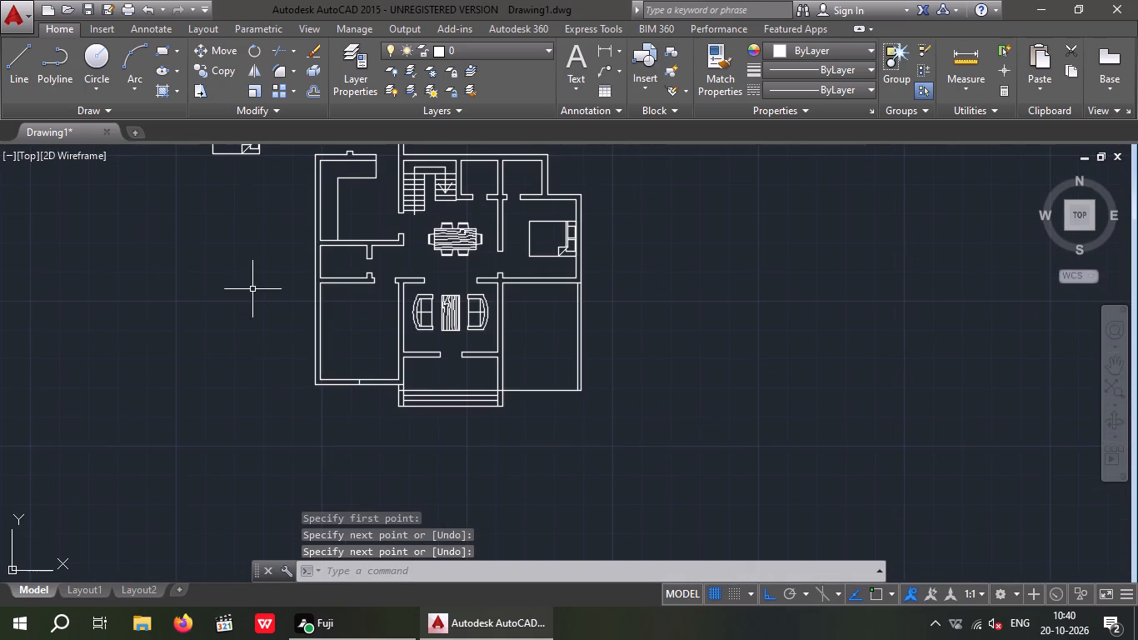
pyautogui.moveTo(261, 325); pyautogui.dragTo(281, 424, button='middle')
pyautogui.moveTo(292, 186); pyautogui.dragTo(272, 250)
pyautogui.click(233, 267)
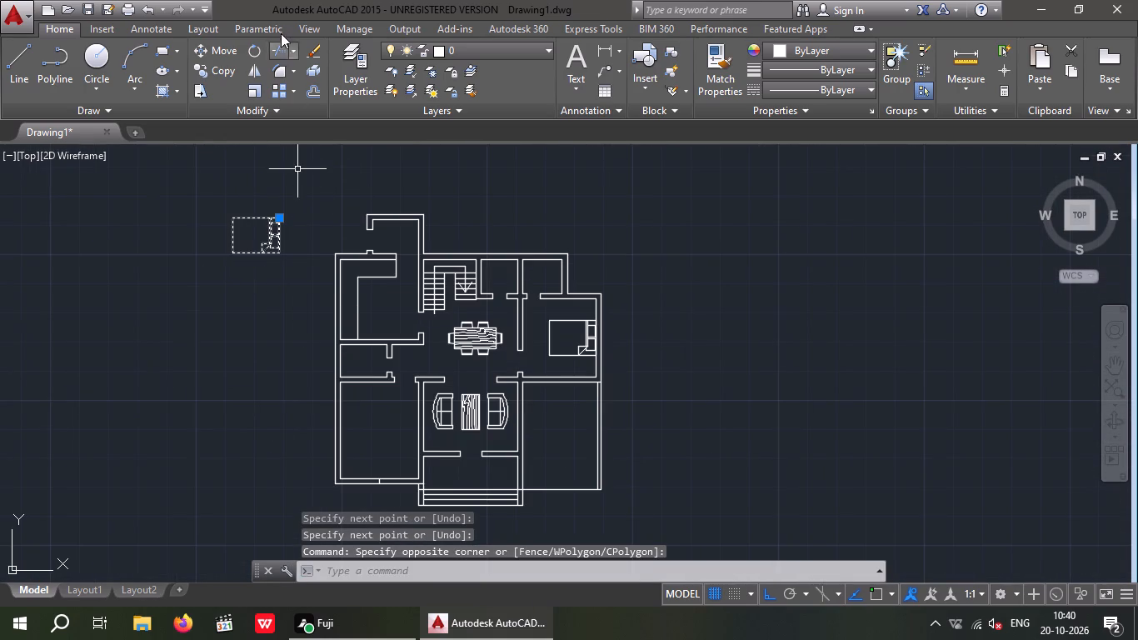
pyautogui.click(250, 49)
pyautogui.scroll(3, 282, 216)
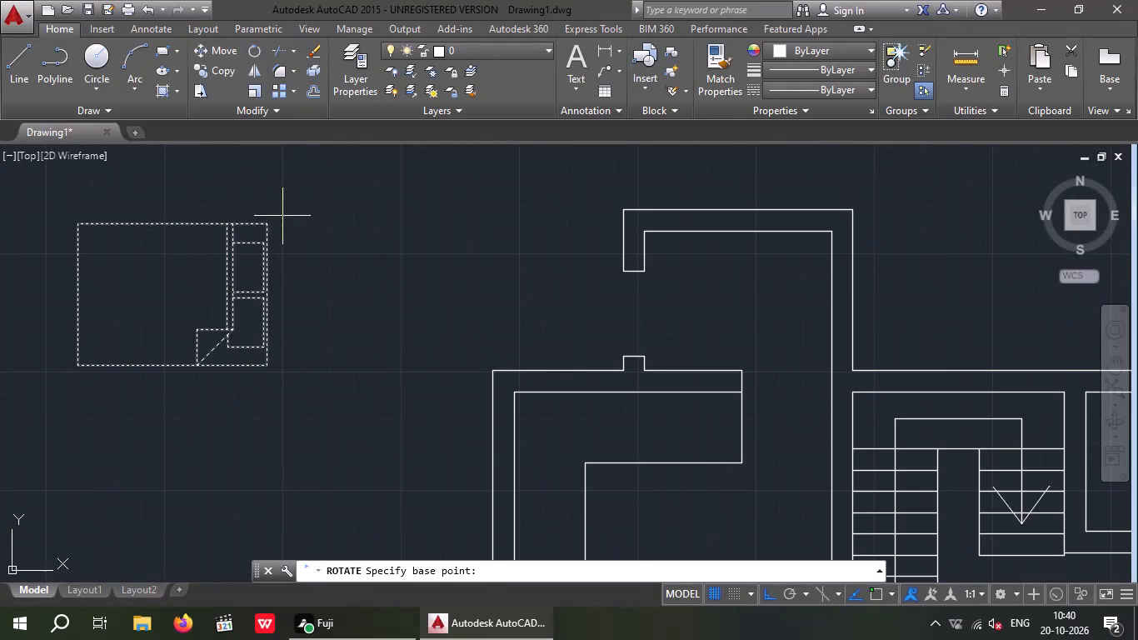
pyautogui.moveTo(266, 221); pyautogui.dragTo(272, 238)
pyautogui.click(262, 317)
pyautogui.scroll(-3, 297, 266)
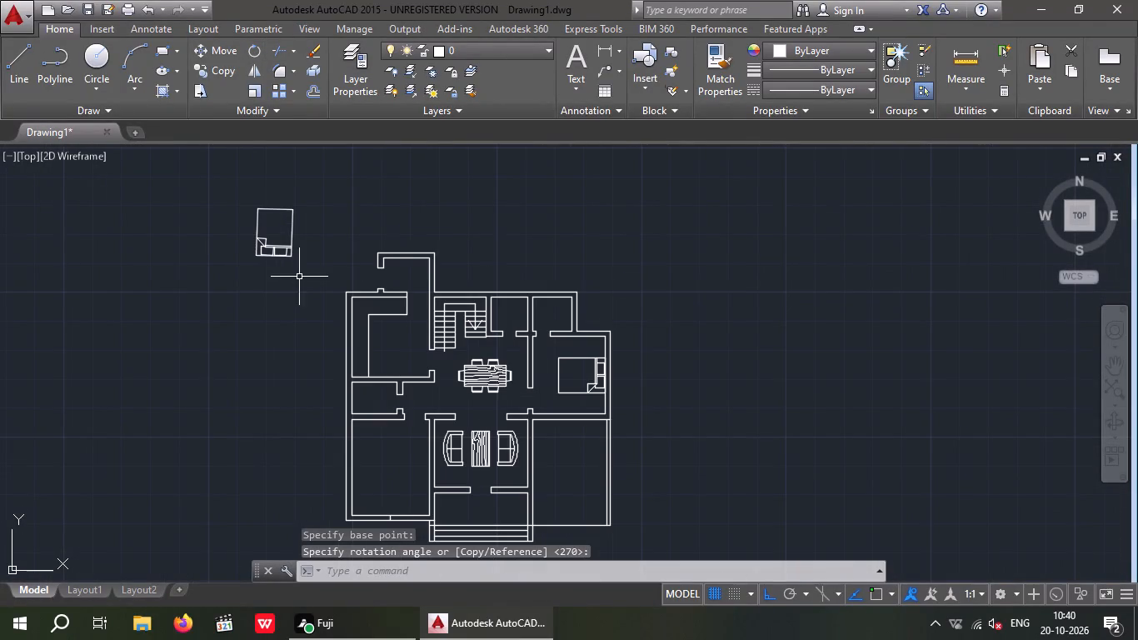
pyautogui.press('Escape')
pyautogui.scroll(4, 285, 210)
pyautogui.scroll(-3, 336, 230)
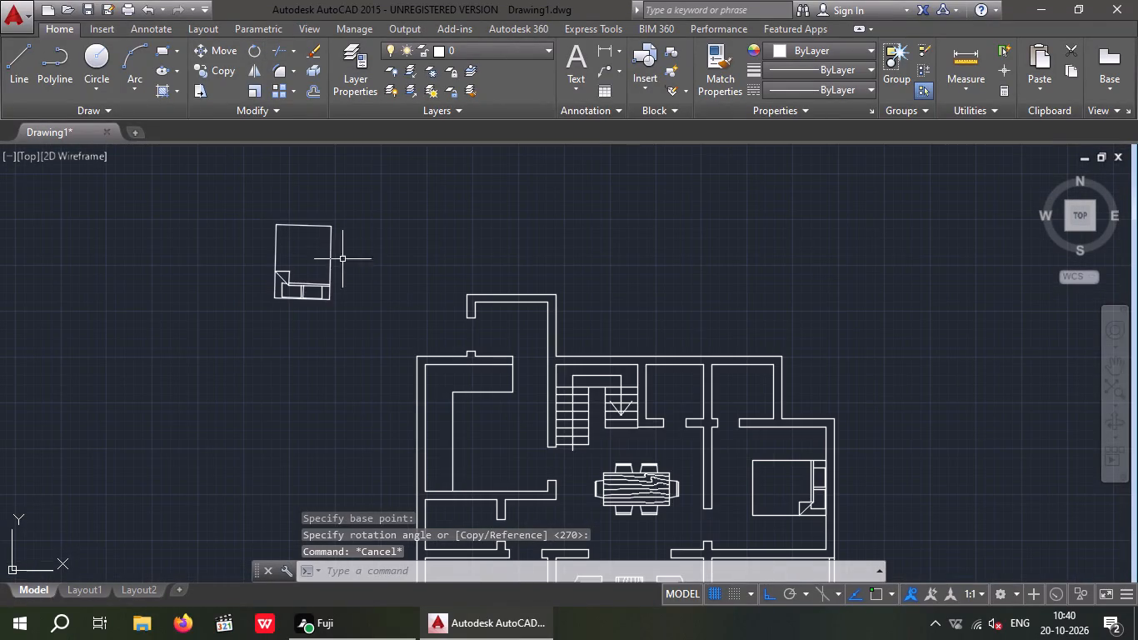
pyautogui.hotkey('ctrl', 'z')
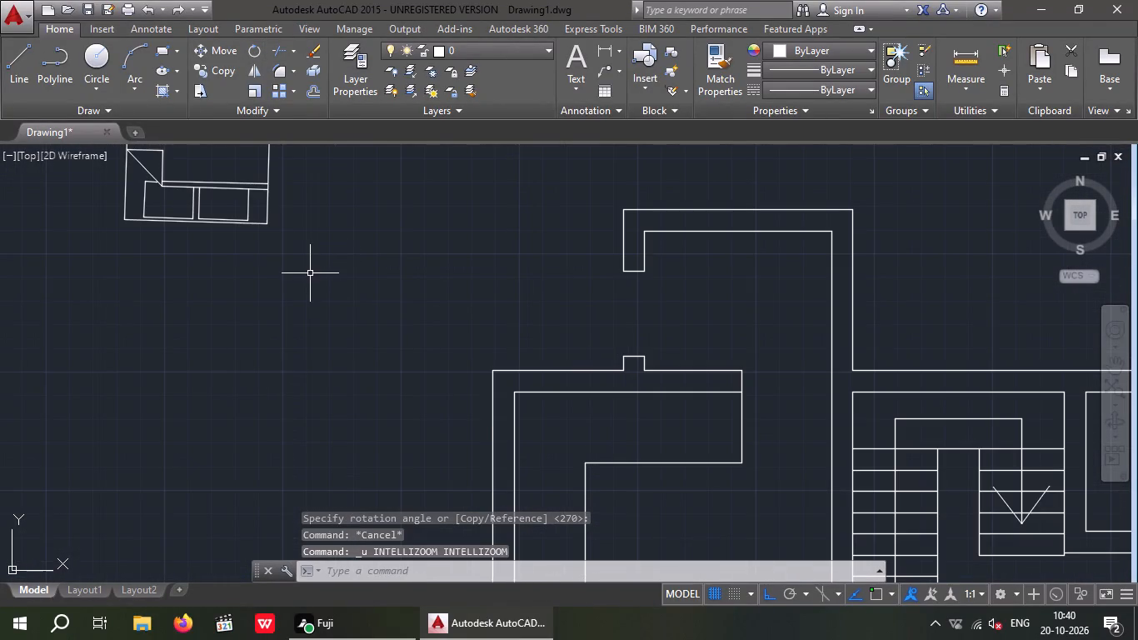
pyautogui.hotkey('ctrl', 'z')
# Rotate the bed outside the plan 90° clockwise about its upper-right corner so its headboard faces down.
pyautogui.moveTo(307, 192); pyautogui.dragTo(237, 257)
pyautogui.click(192, 282)
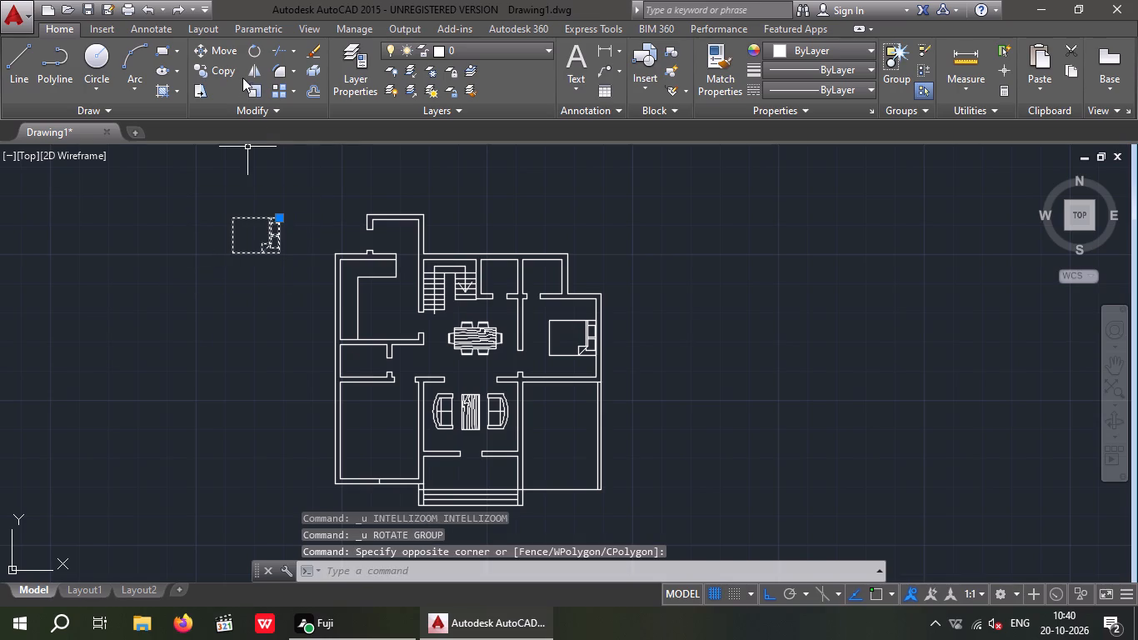
pyautogui.click(254, 51)
pyautogui.scroll(2, 279, 219)
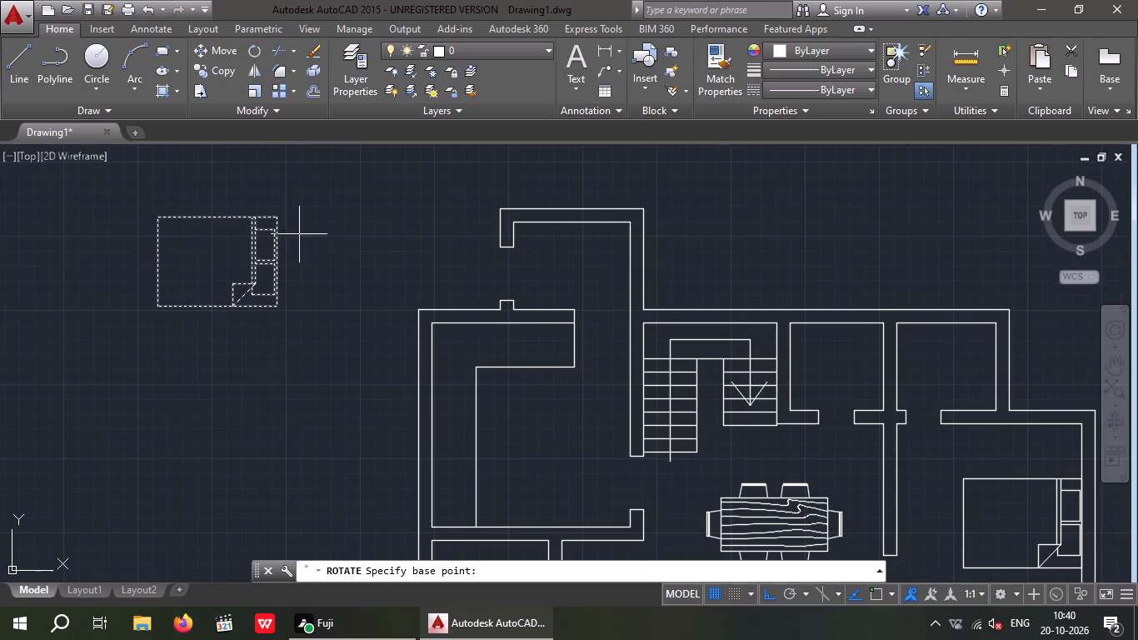
pyautogui.click(278, 215)
pyautogui.click(292, 352)
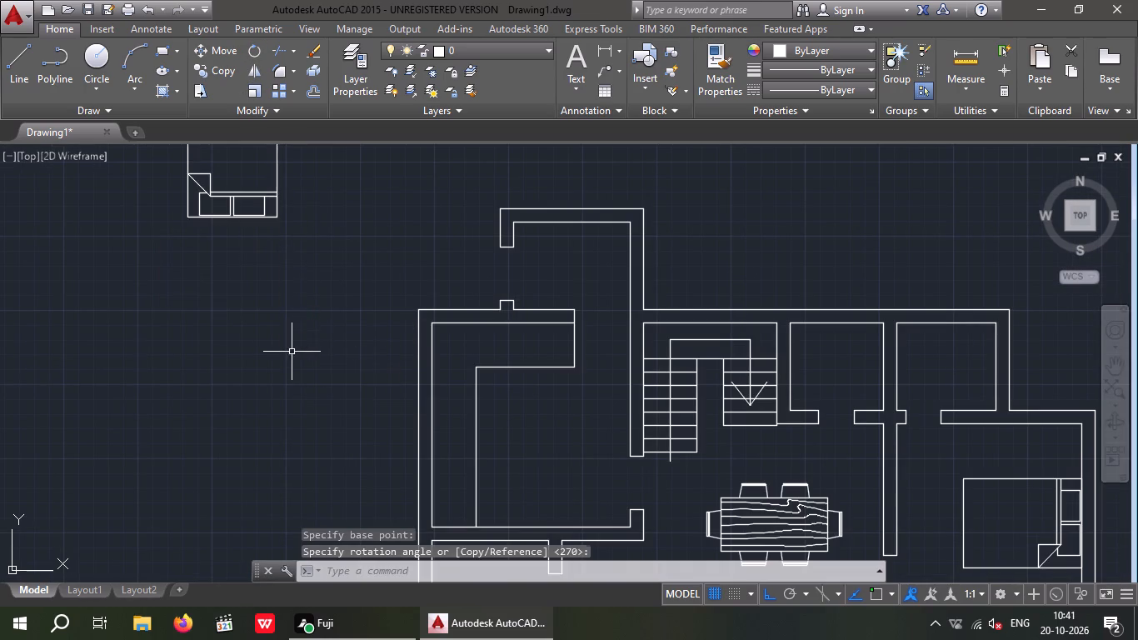
# Move the rotated bed by its headboard midpoint onto the bottom-wall guide line in the lower-left bedroom, with Ortho off.
pyautogui.moveTo(300, 282); pyautogui.dragTo(307, 401, button='middle')
pyautogui.moveTo(357, 257); pyautogui.dragTo(174, 364)
pyautogui.moveTo(132, 361); pyautogui.dragTo(155, 341)
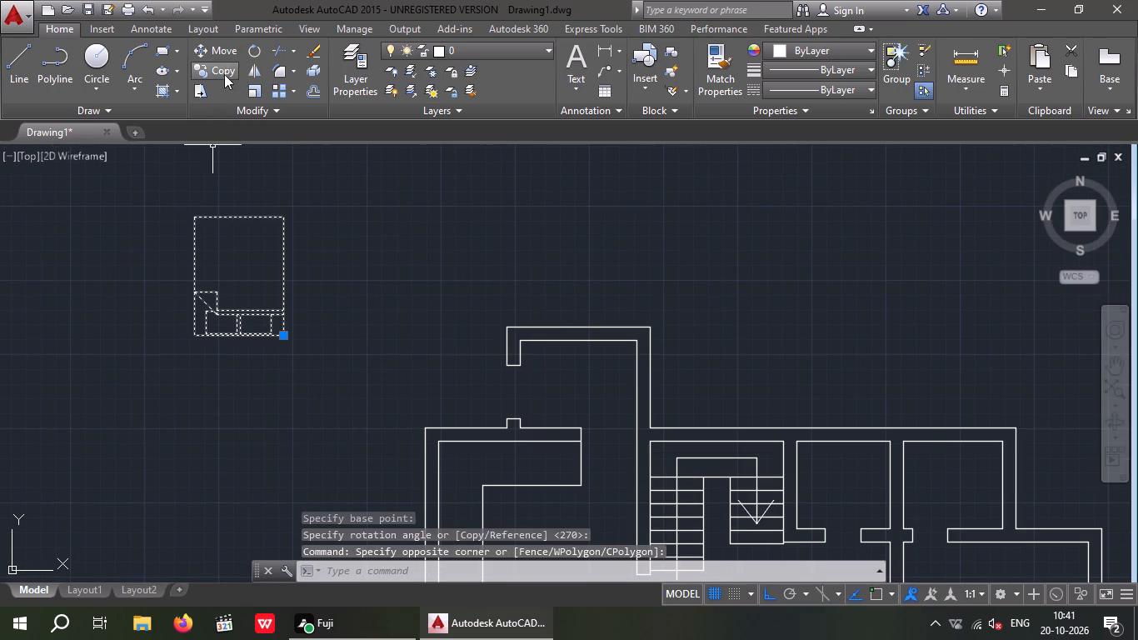
pyautogui.click(226, 52)
pyautogui.scroll(1, 237, 347)
pyautogui.scroll(-1, 237, 346)
pyautogui.scroll(1, 237, 345)
pyautogui.scroll(-1, 238, 344)
pyautogui.scroll(1, 238, 343)
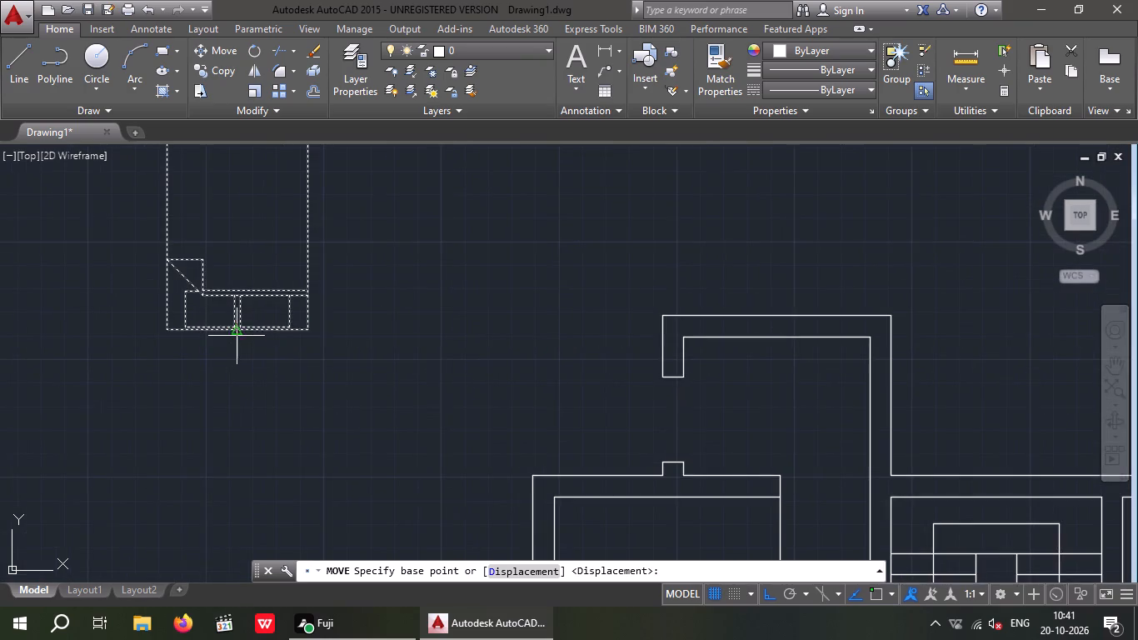
pyautogui.scroll(4, 237, 335)
pyautogui.click(229, 306)
pyautogui.scroll(-6, 258, 333)
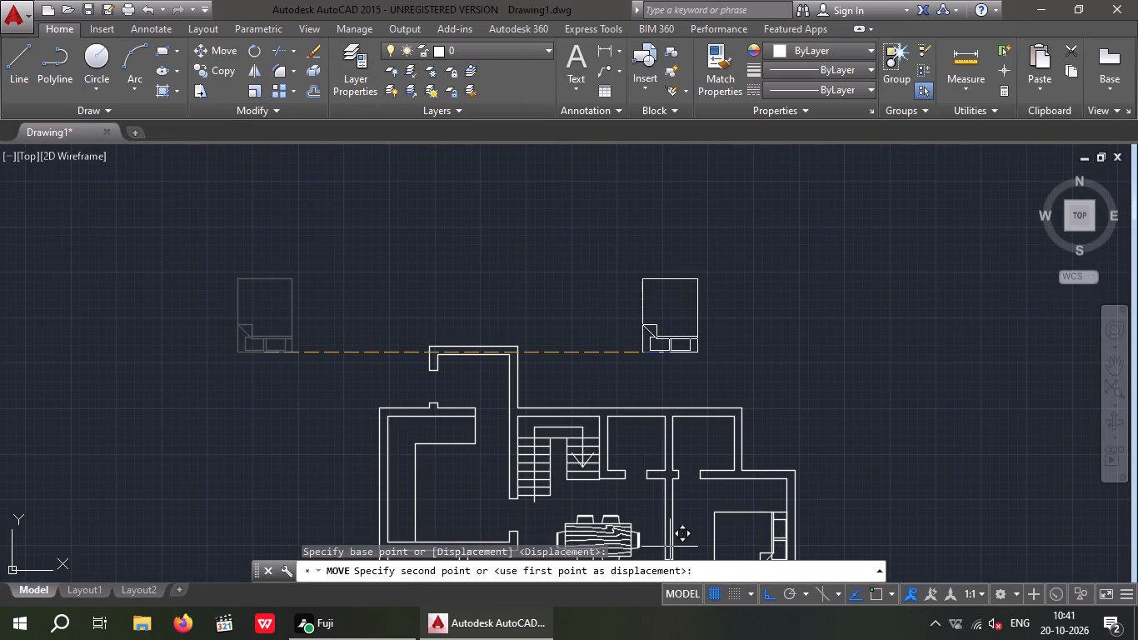
pyautogui.click(768, 597)
pyautogui.scroll(-2, 785, 420)
pyautogui.moveTo(787, 402); pyautogui.dragTo(743, 127, button='middle')
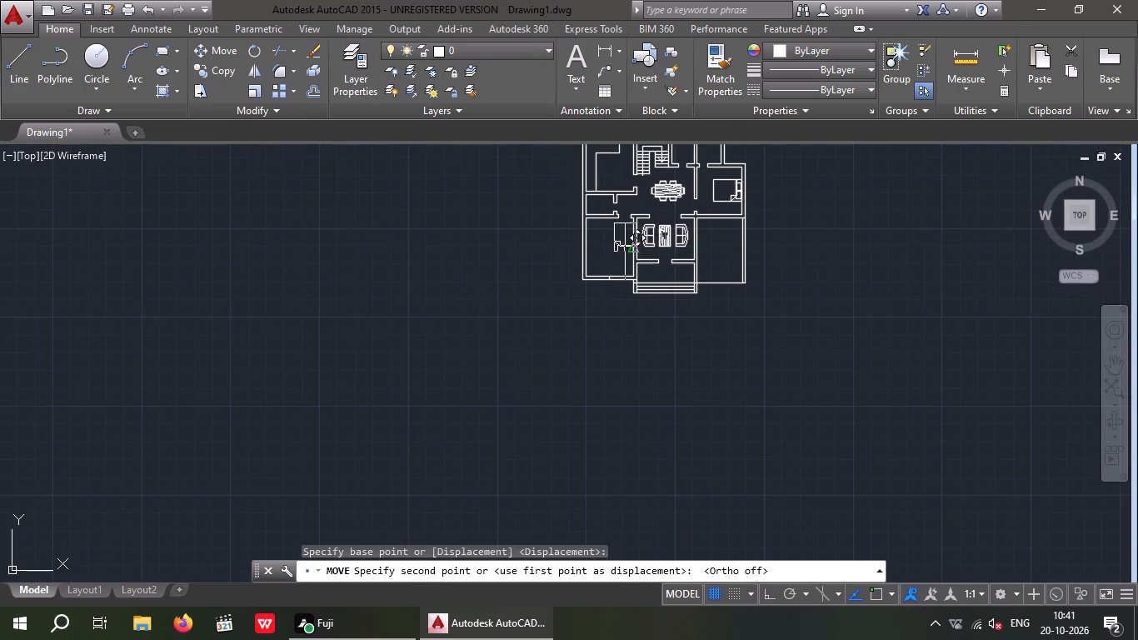
pyautogui.scroll(3, 614, 254)
pyautogui.scroll(4, 583, 320)
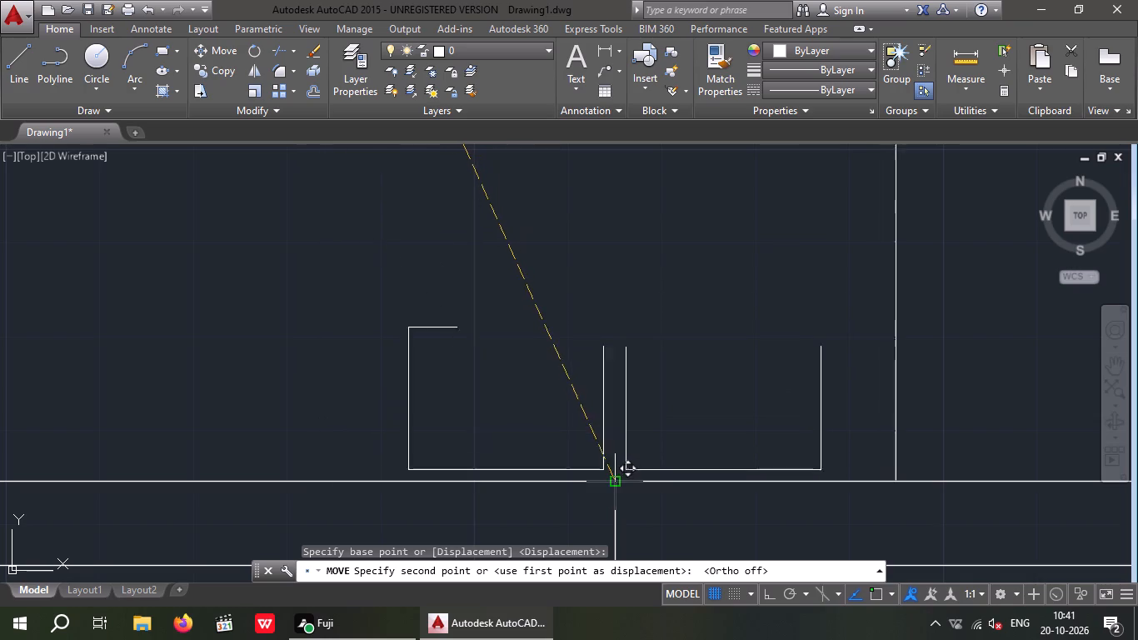
pyautogui.scroll(1, 615, 480)
pyautogui.scroll(-1, 615, 480)
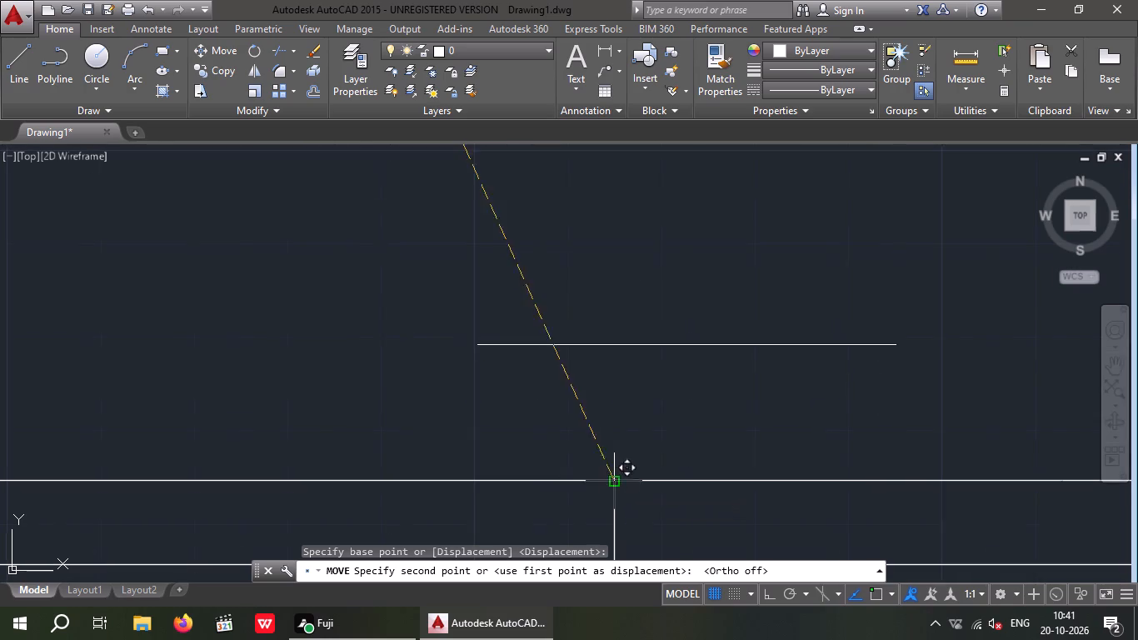
pyautogui.click(613, 482)
pyautogui.press('Escape')
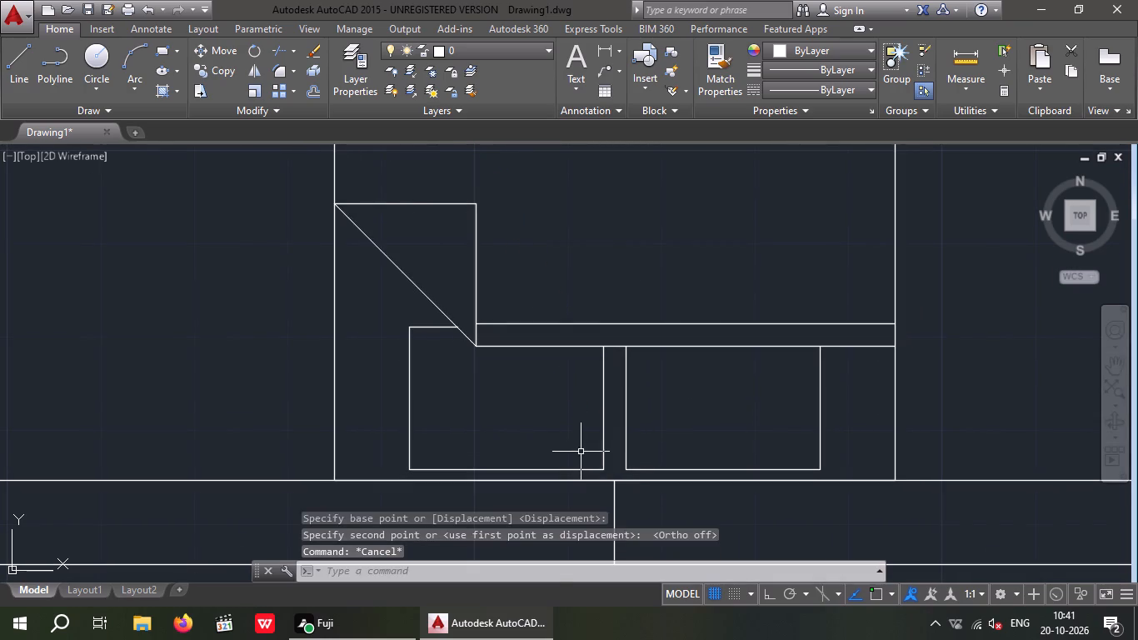
# Delete the short guide line across the bottom wall behind the lower-left bedroom's bed.
pyautogui.scroll(-4, 574, 434)
pyautogui.scroll(6, 569, 449)
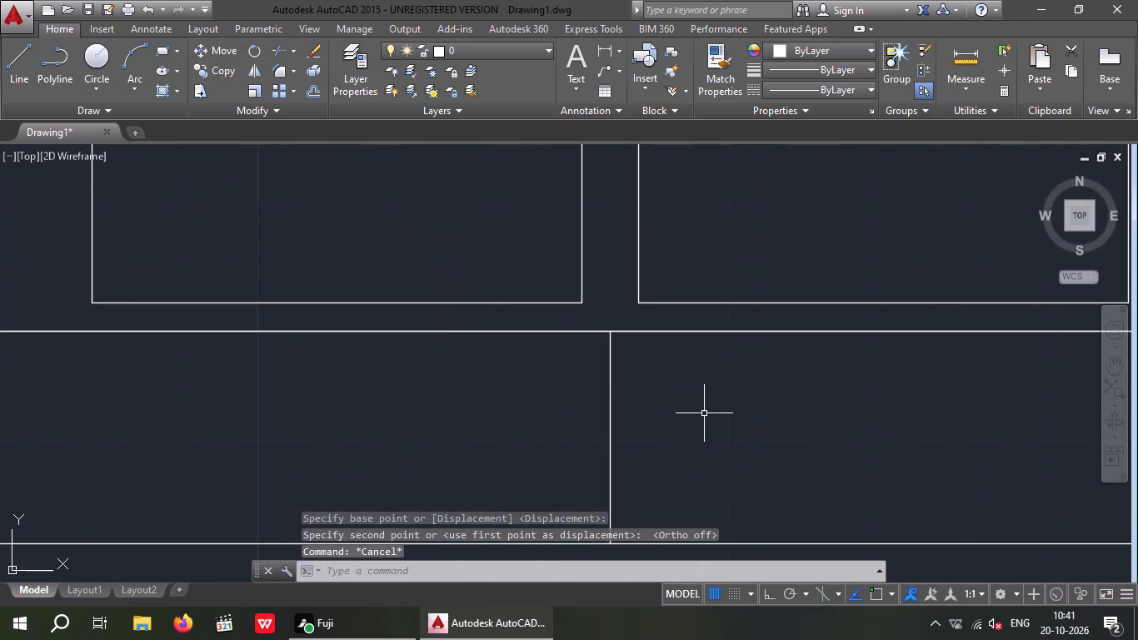
pyautogui.moveTo(702, 412); pyautogui.dragTo(581, 455)
pyautogui.click(551, 456)
pyautogui.press('Delete')
# Open DesignCenter and expand House Designer.dwg to list its contents.
pyautogui.scroll(-3, 552, 455)
pyautogui.scroll(2, 552, 455)
pyautogui.scroll(-4, 552, 455)
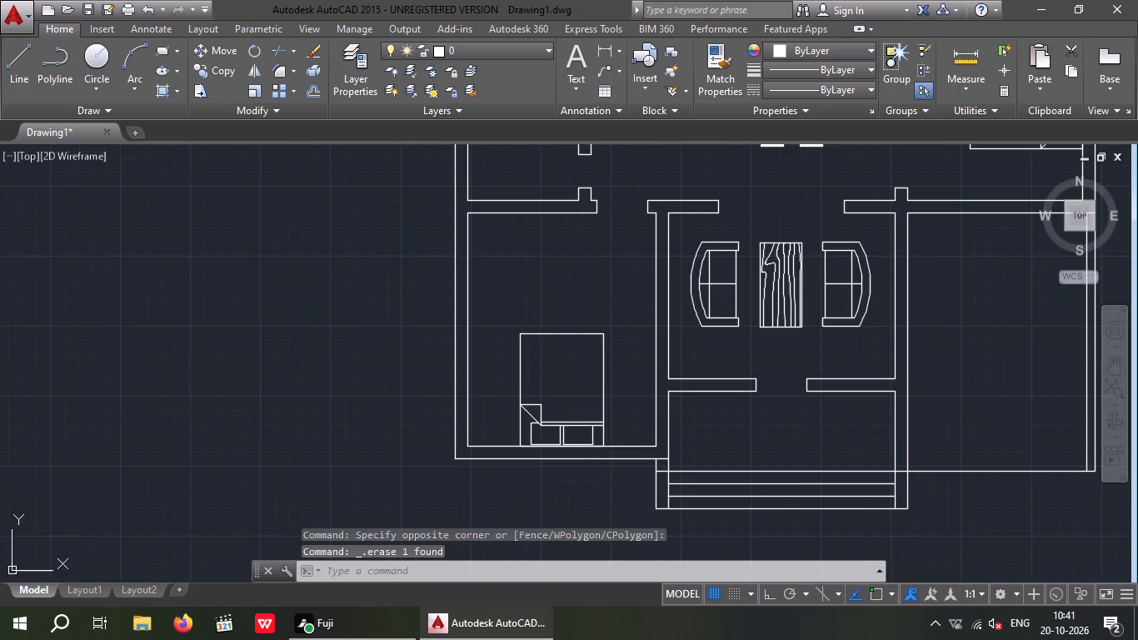
pyautogui.moveTo(676, 312); pyautogui.dragTo(488, 354, button='middle')
pyautogui.scroll(-1, 489, 312)
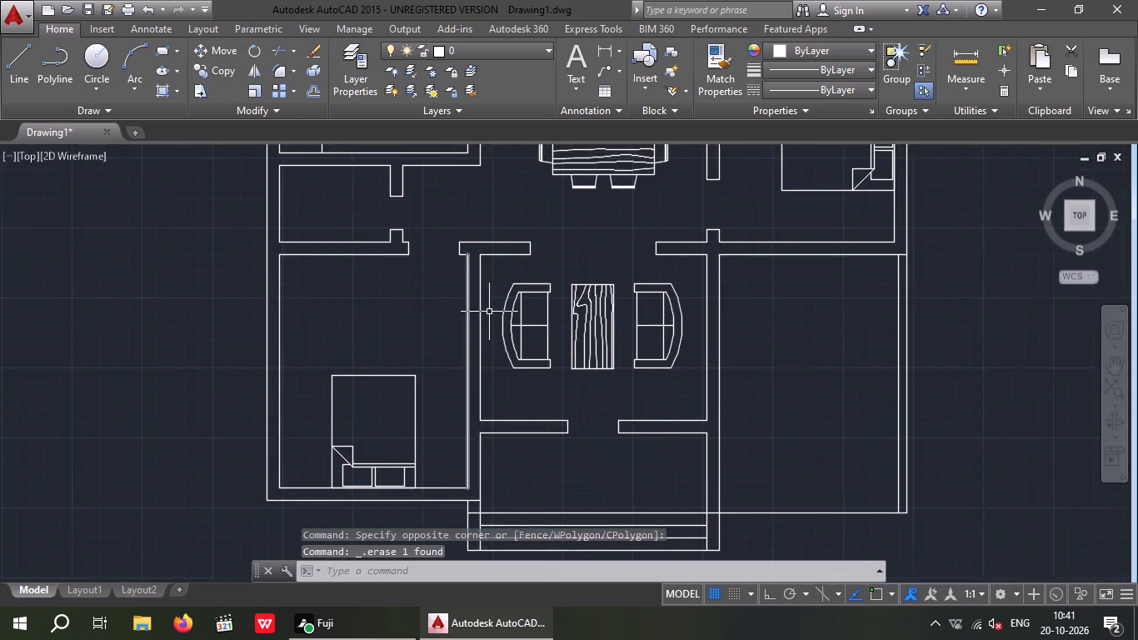
pyautogui.scroll(-1, 489, 312)
pyautogui.moveTo(574, 329); pyautogui.dragTo(508, 407, button='middle')
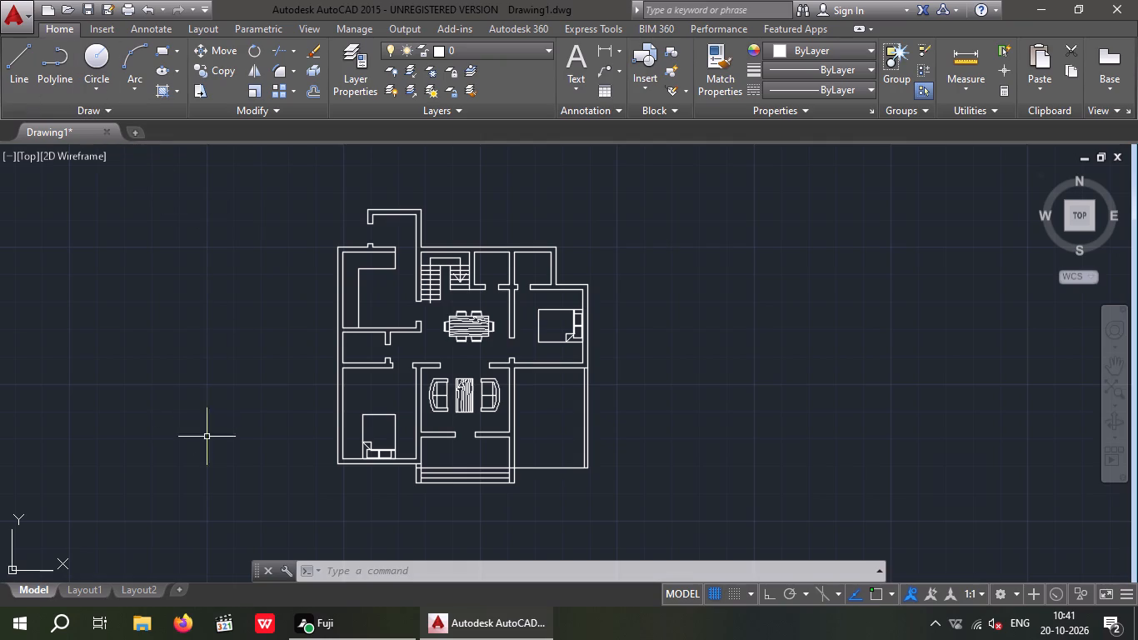
pyautogui.write('DC')
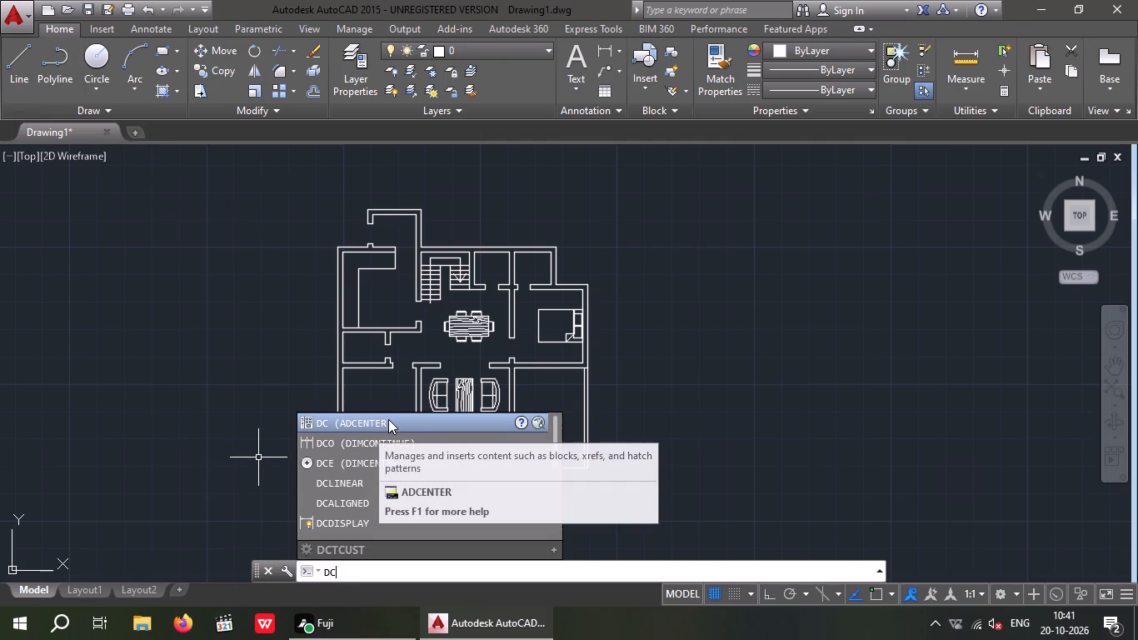
pyautogui.press('Escape')
pyautogui.press('Escape')
pyautogui.write('DC')
pyautogui.press('space')
pyautogui.press('space')
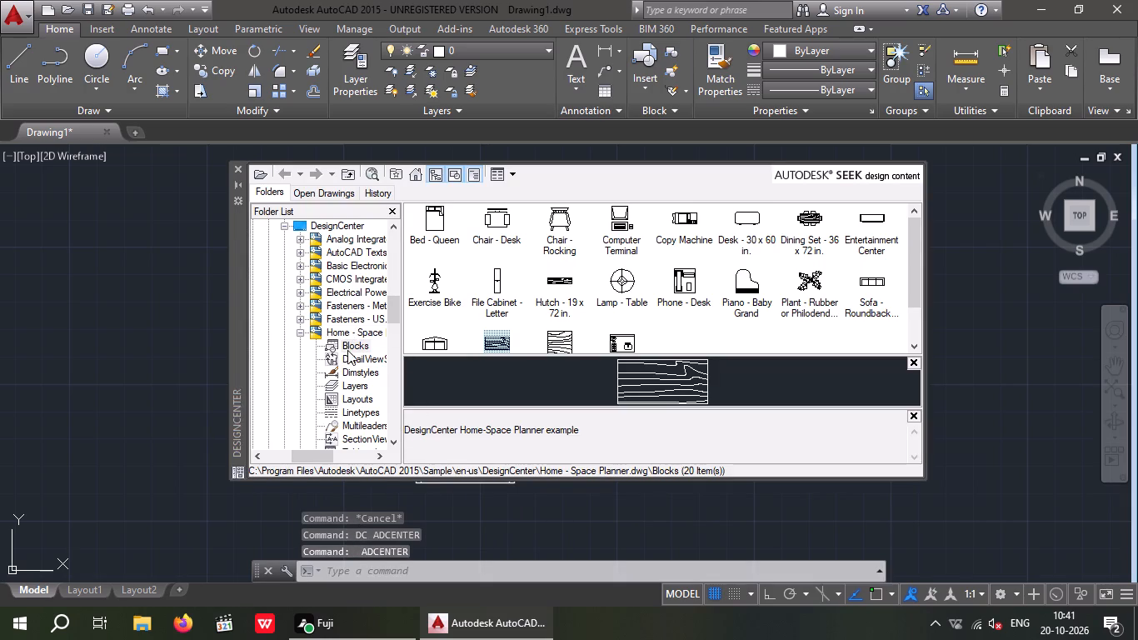
pyautogui.scroll(-2, 347, 350)
pyautogui.doubleClick(351, 423)
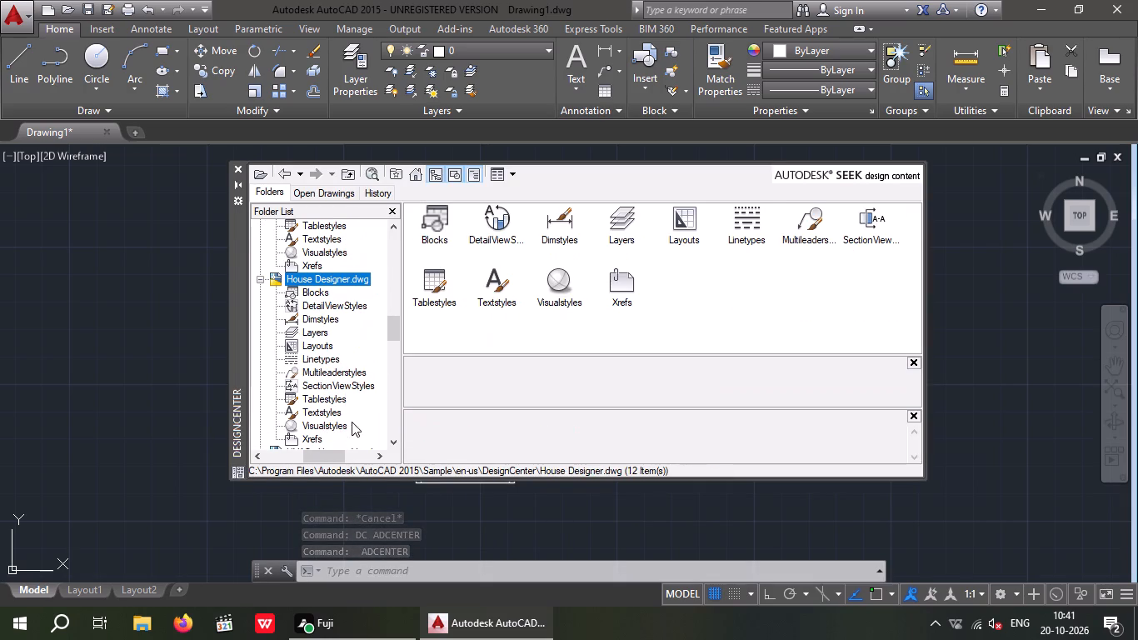
# Insert the Toilet - top block from House Designer.dwg at scale 1 outside the plan, then close DesignCenter.
pyautogui.doubleClick(431, 222)
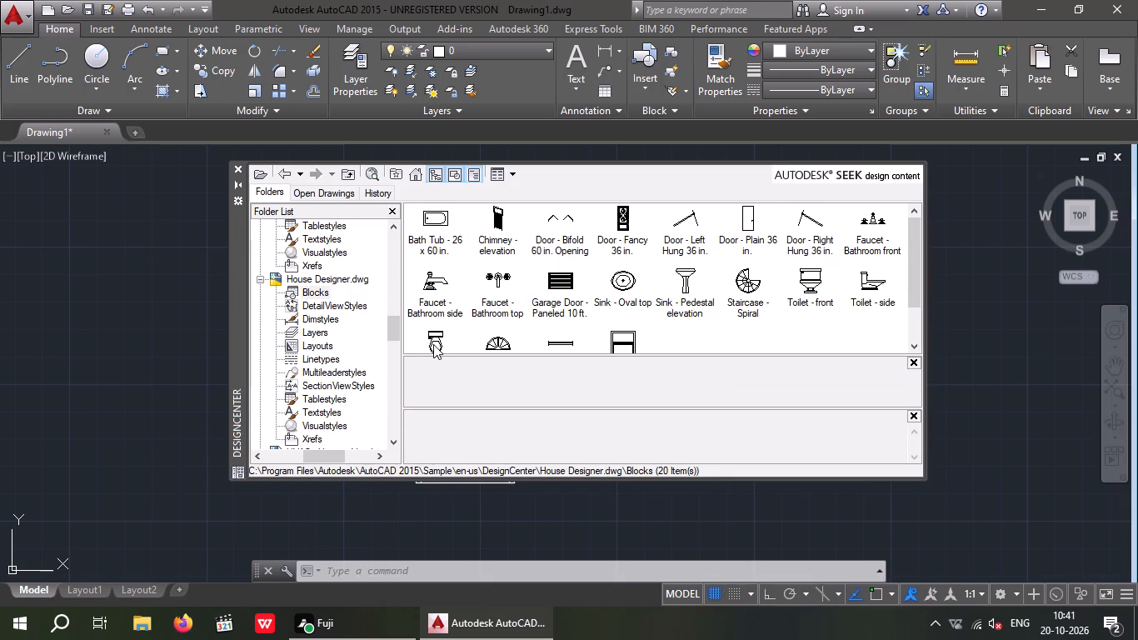
pyautogui.click(433, 343)
pyautogui.doubleClick(436, 322)
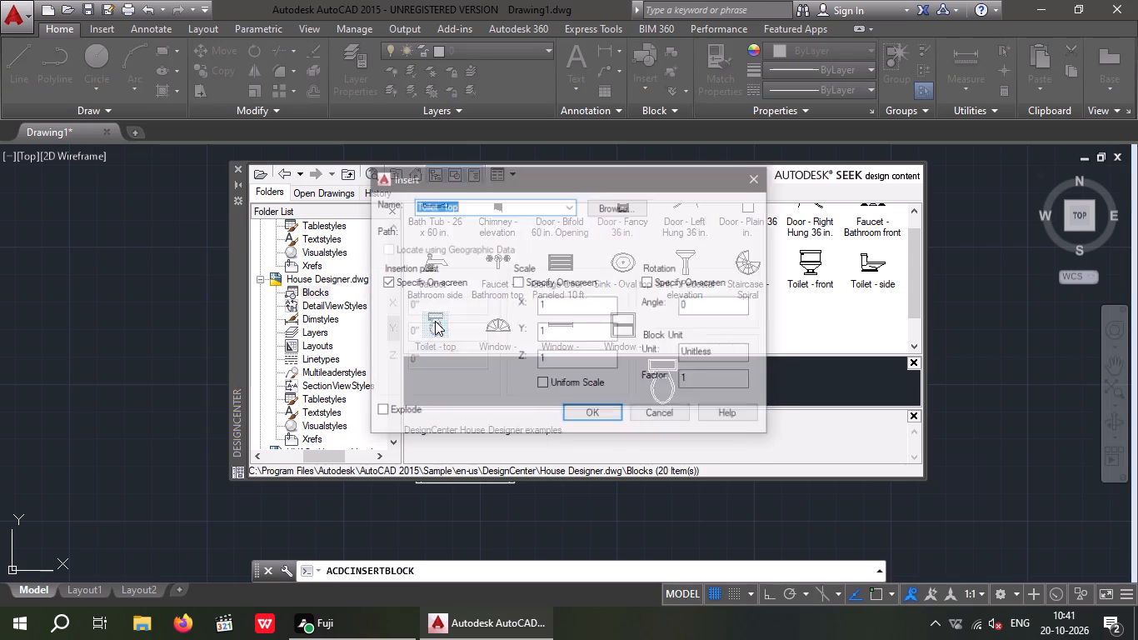
pyautogui.click(579, 415)
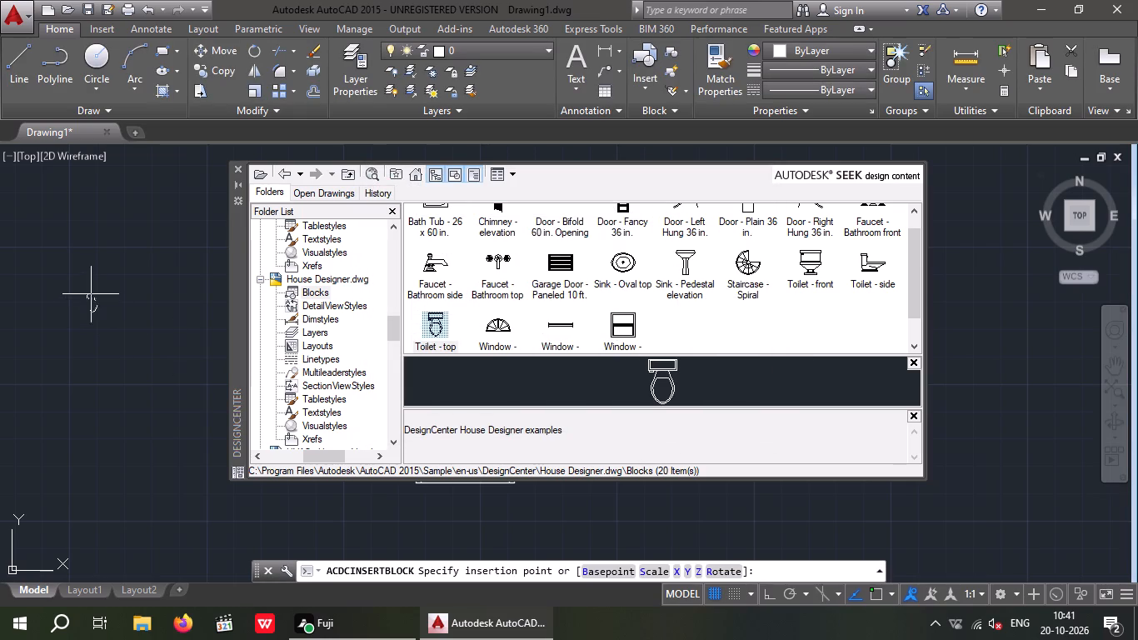
pyautogui.click(89, 290)
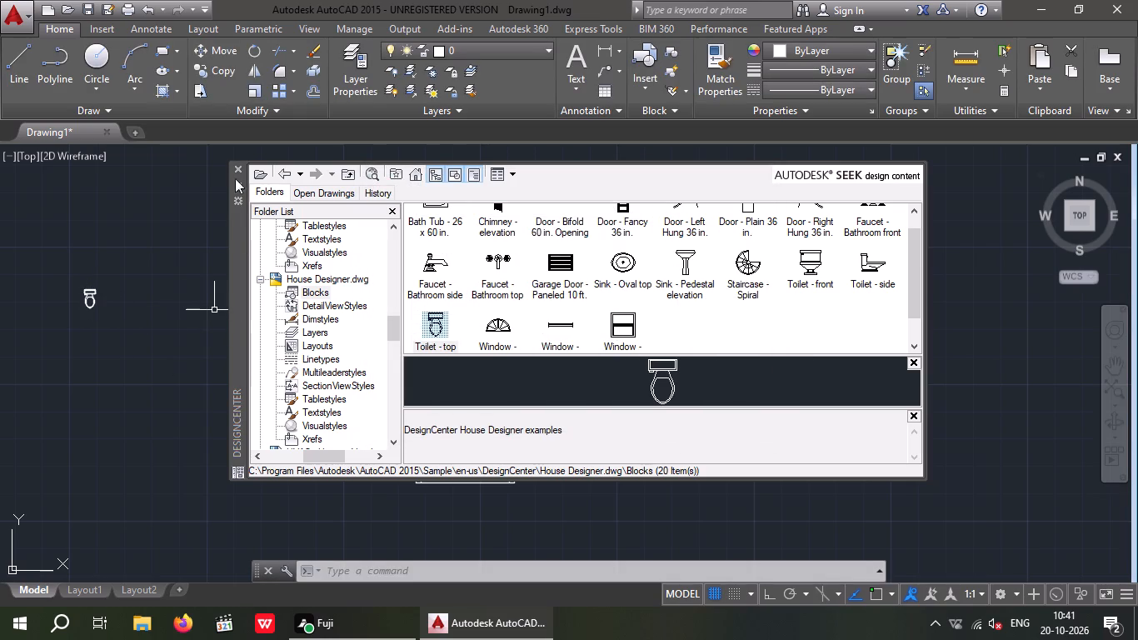
pyautogui.click(238, 166)
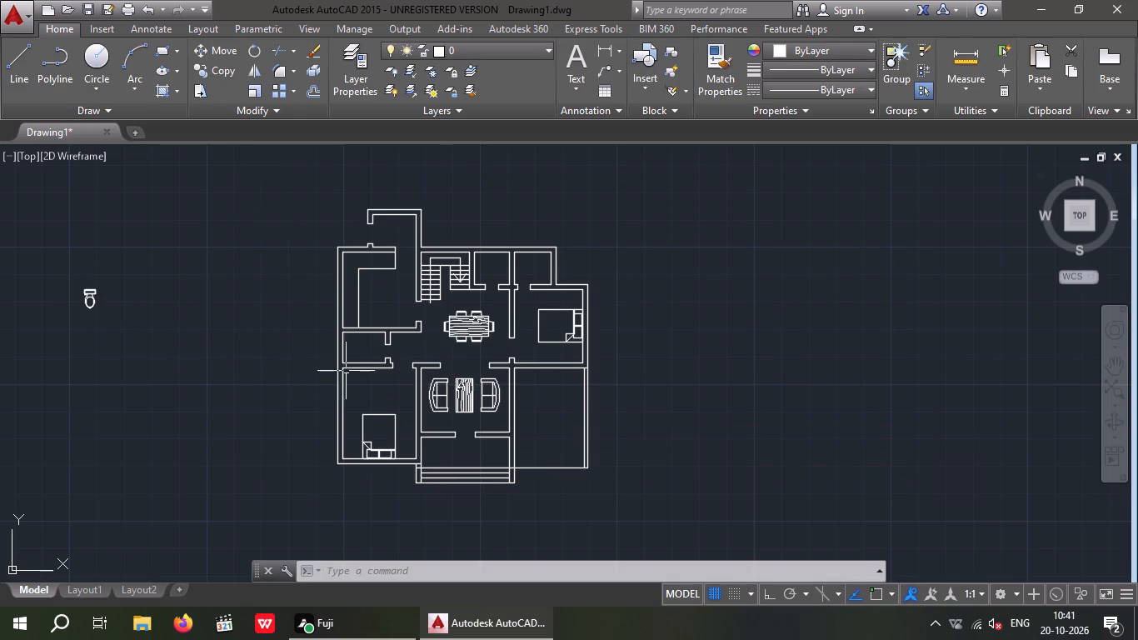
# Draw a short horizontal guide line across the outer left wall at the midpoint of the small room above the lower-left bedroom.
pyautogui.scroll(2, 353, 352)
pyautogui.press('Escape')
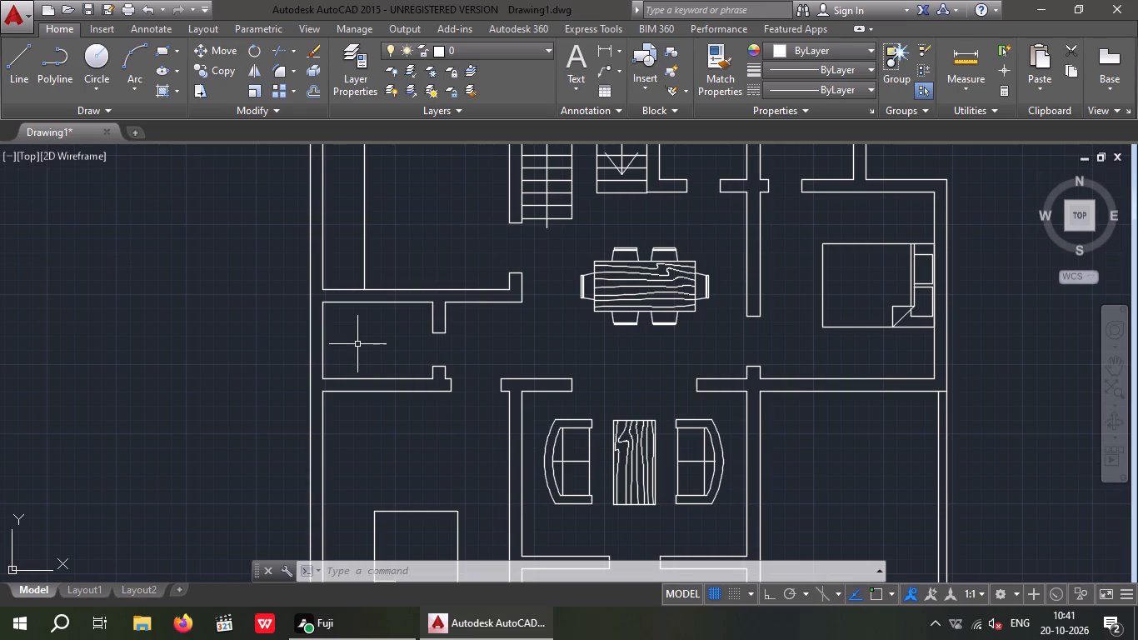
pyautogui.press('Escape')
pyautogui.press('l')
pyautogui.press('space')
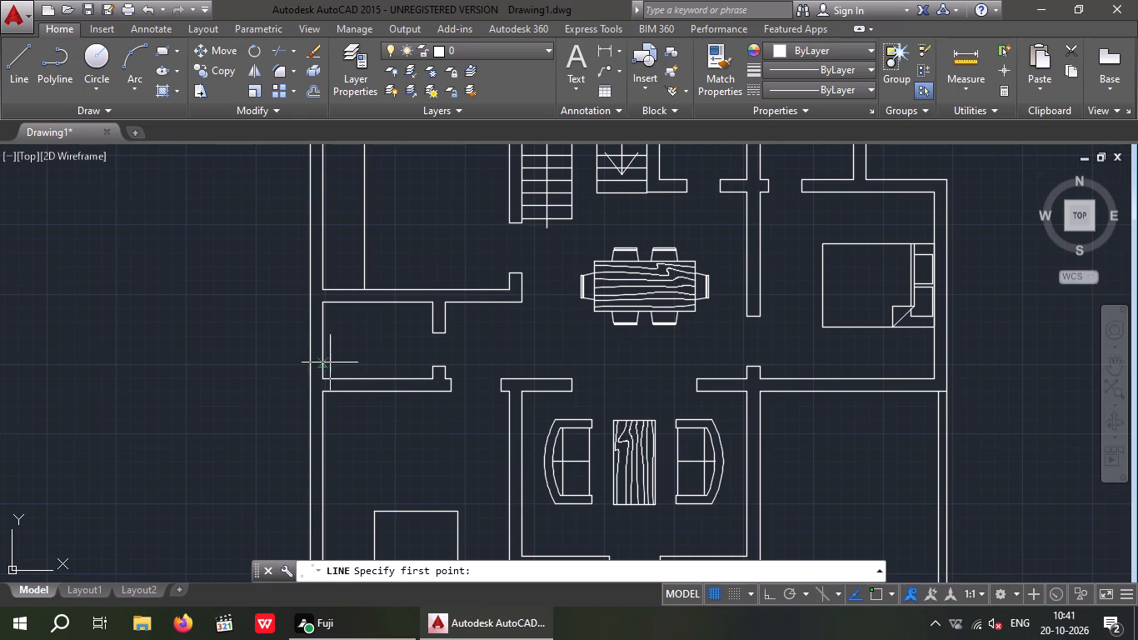
pyautogui.moveTo(319, 338); pyautogui.dragTo(298, 338)
pyautogui.scroll(3, 313, 337)
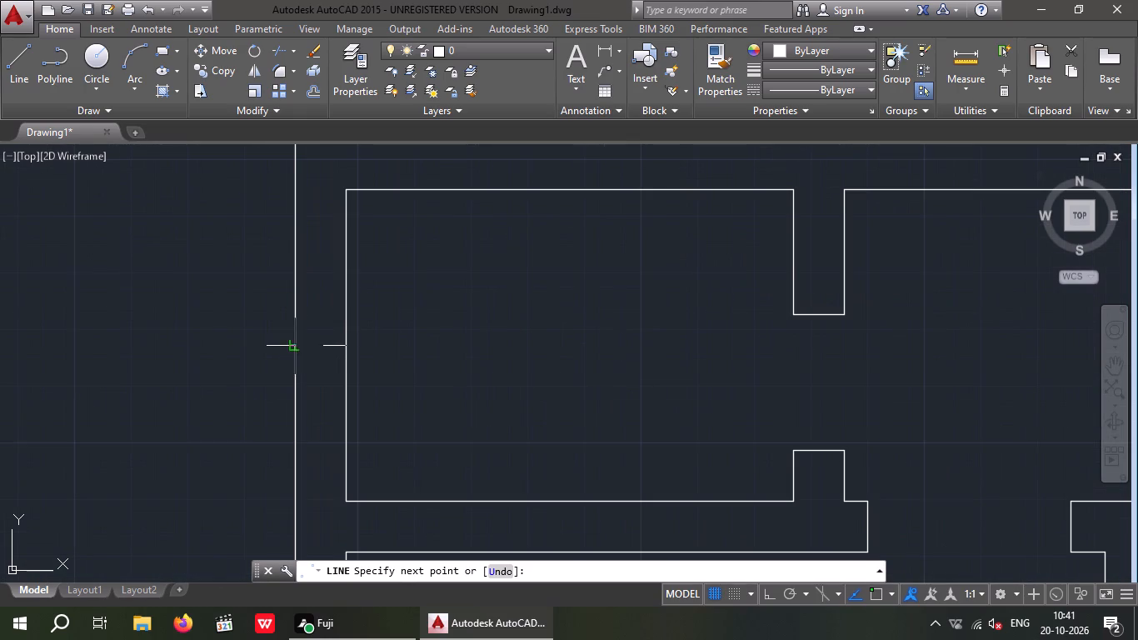
pyautogui.click(295, 347)
pyautogui.press('space')
pyautogui.scroll(-4, 297, 344)
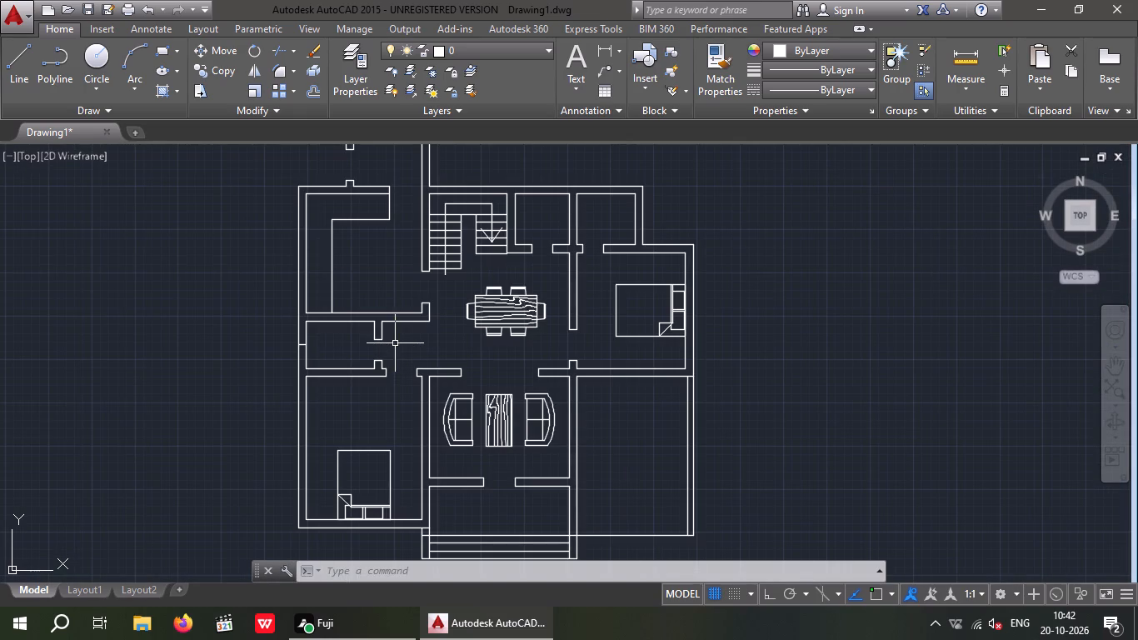
# Draw a short vertical guide line across the top wall at the midpoint of the upper-right bathroom's inner wall line.
pyautogui.moveTo(395, 352); pyautogui.dragTo(347, 467, button='middle')
pyautogui.press('space')
pyautogui.scroll(-1, 564, 309)
pyautogui.scroll(1, 564, 309)
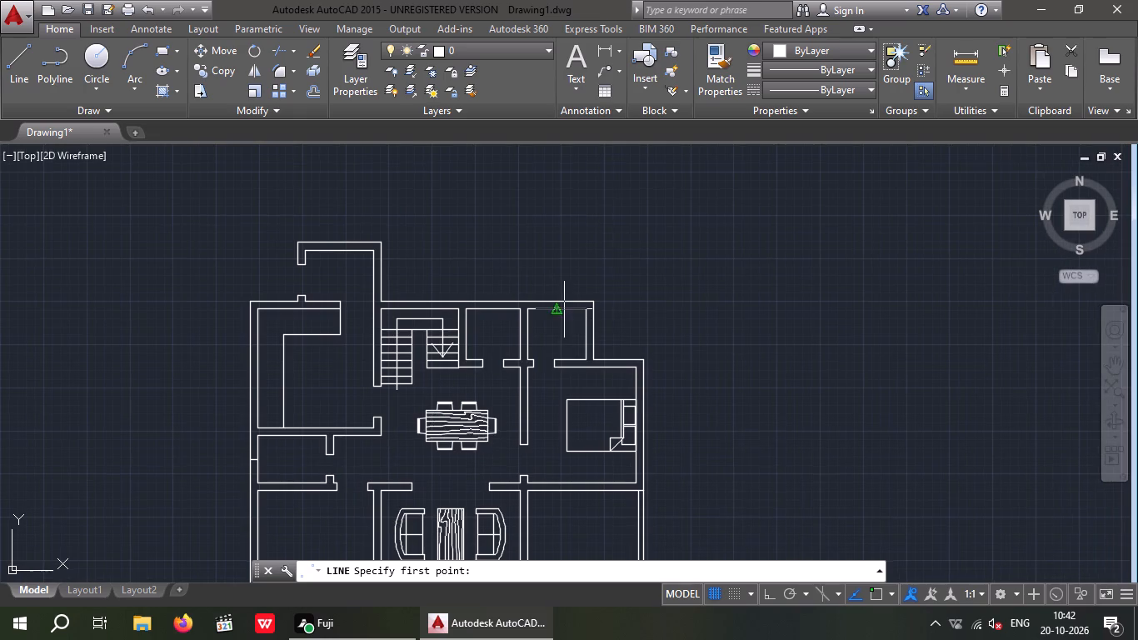
pyautogui.scroll(4, 564, 308)
pyautogui.click(496, 313)
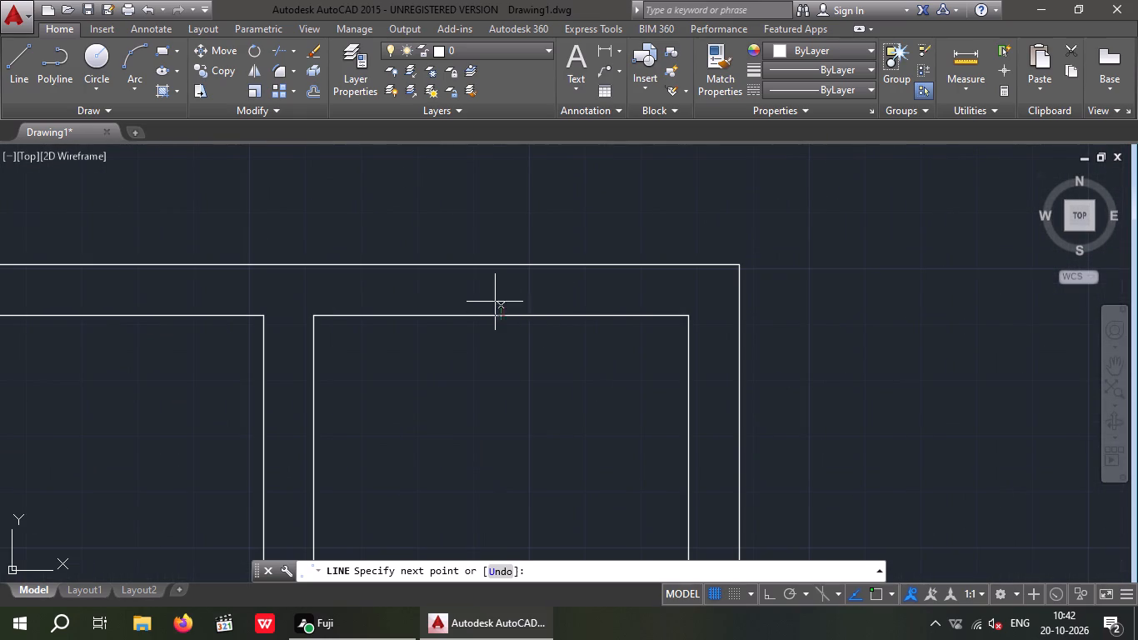
pyautogui.click(505, 266)
pyautogui.scroll(-7, 489, 323)
pyautogui.press('space')
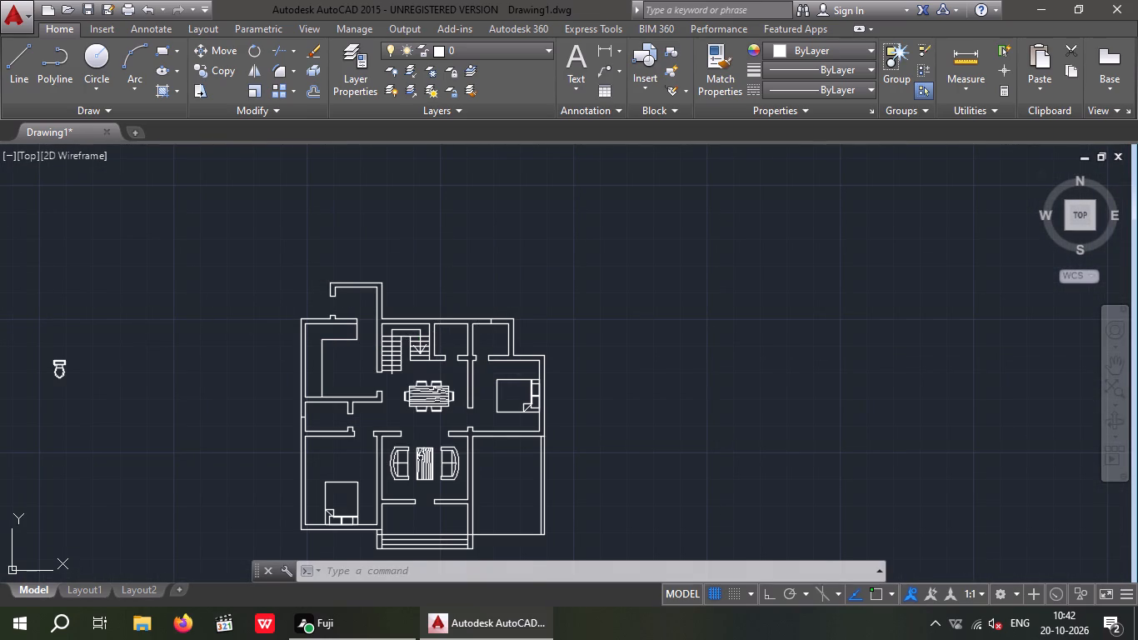
# Copy the toilet outside the plan by its tank's back midpoint onto the guide line at the upper-right bathroom's top wall.
pyautogui.scroll(1, 63, 375)
pyautogui.moveTo(69, 372); pyautogui.dragTo(242, 361, button='middle')
pyautogui.scroll(1, 237, 337)
pyautogui.moveTo(277, 304); pyautogui.dragTo(147, 422)
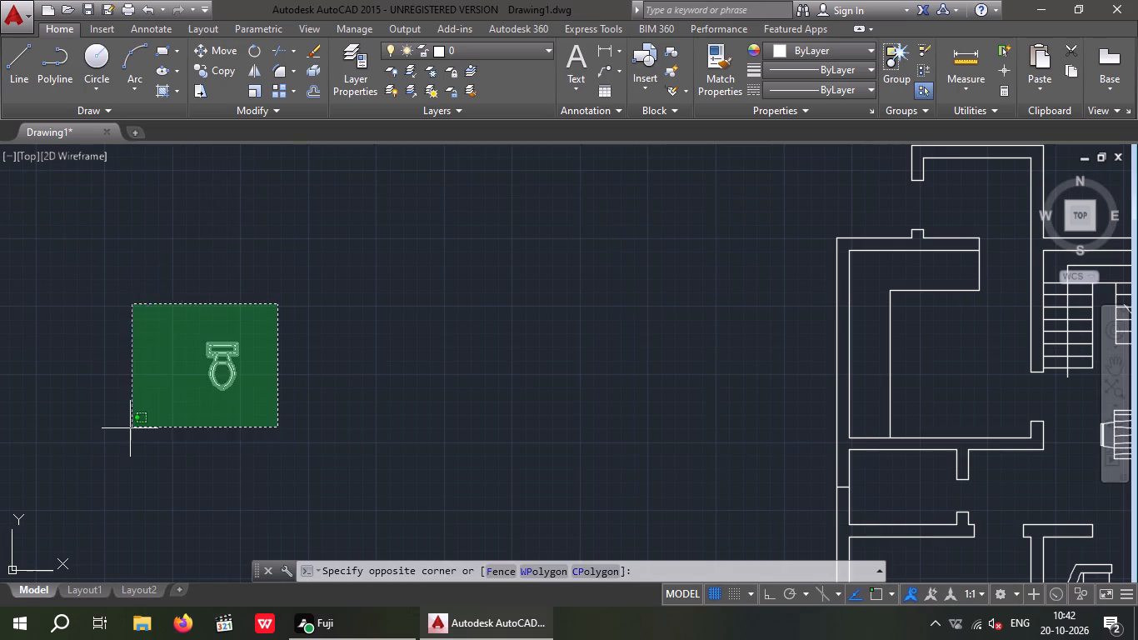
pyautogui.moveTo(127, 428); pyautogui.dragTo(132, 419)
pyautogui.click(218, 70)
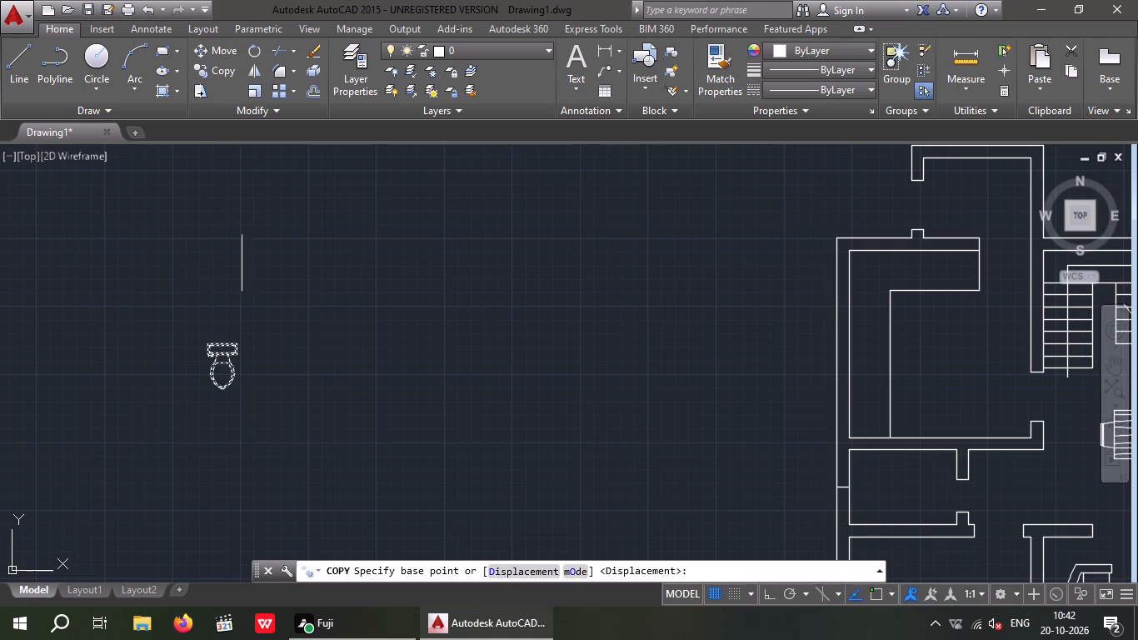
pyautogui.scroll(2, 218, 334)
pyautogui.scroll(-1, 218, 334)
pyautogui.scroll(3, 217, 347)
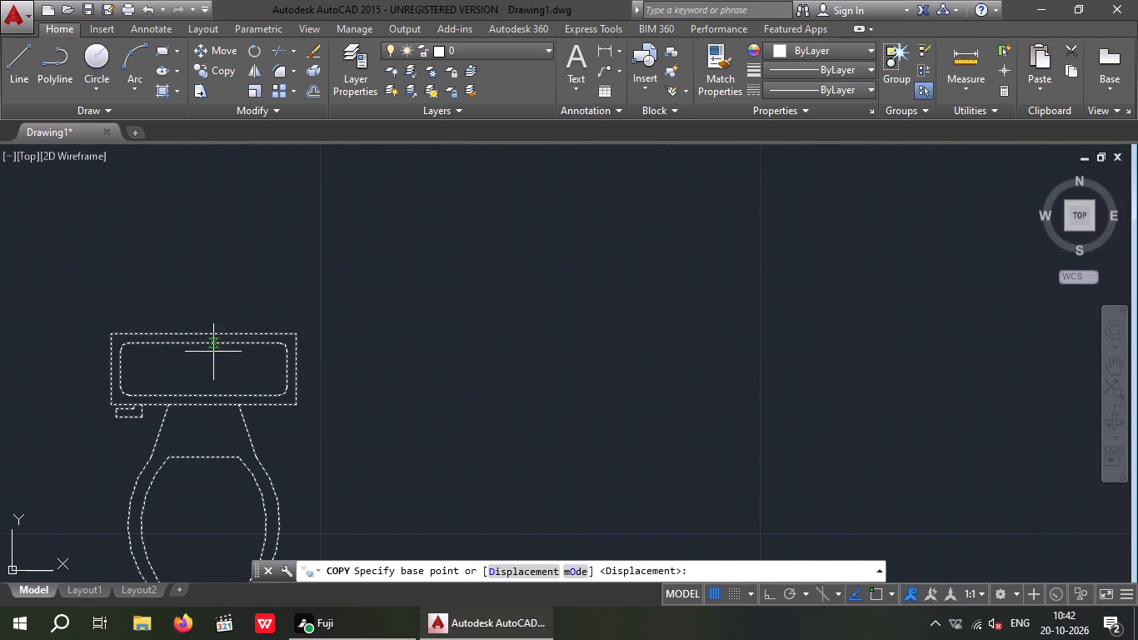
pyautogui.click(207, 333)
pyautogui.scroll(-3, 262, 322)
pyautogui.scroll(1, 262, 322)
pyautogui.scroll(-2, 263, 322)
pyautogui.moveTo(445, 337); pyautogui.dragTo(442, 338, button='middle')
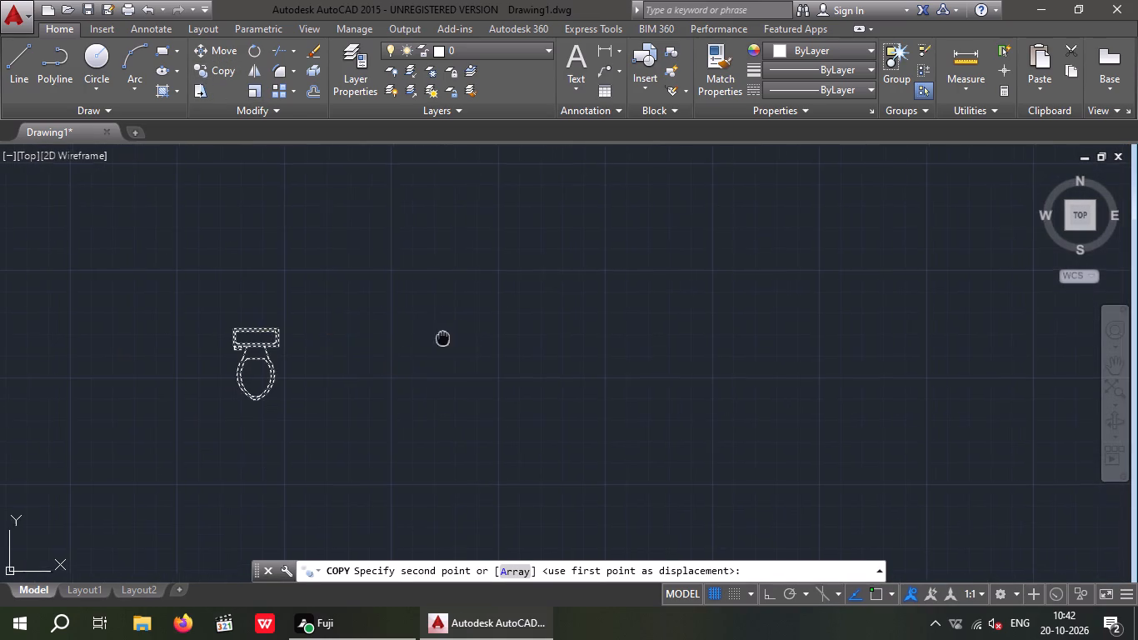
pyautogui.moveTo(442, 338); pyautogui.dragTo(14, 437, button='middle')
pyautogui.scroll(-2, 488, 342)
pyautogui.moveTo(820, 346); pyautogui.dragTo(562, 418, button='middle')
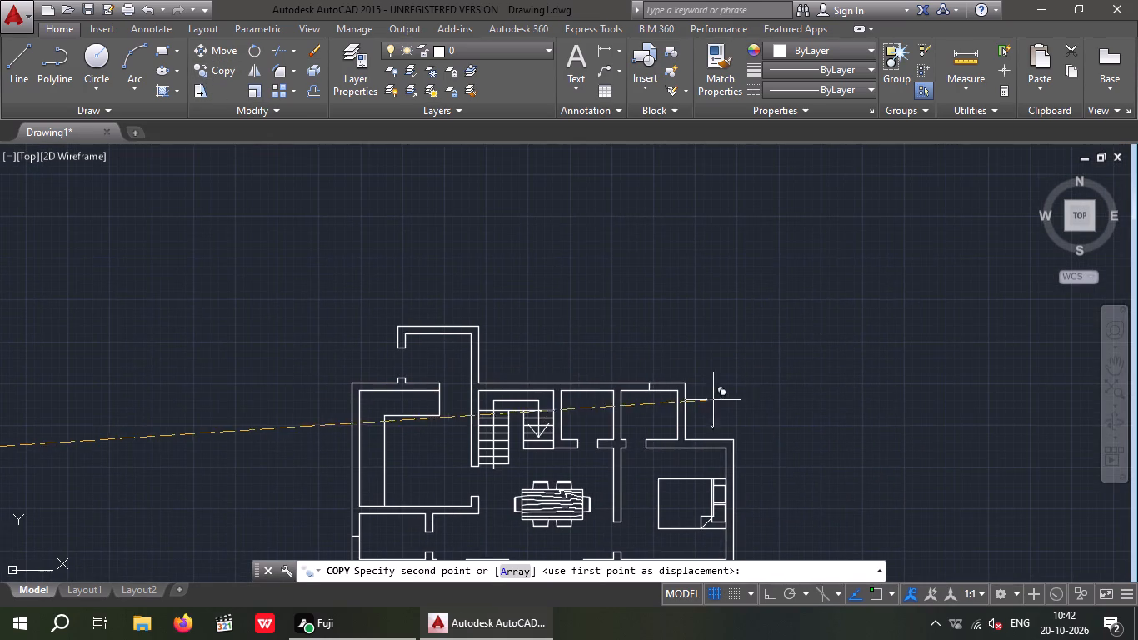
pyautogui.scroll(3, 653, 408)
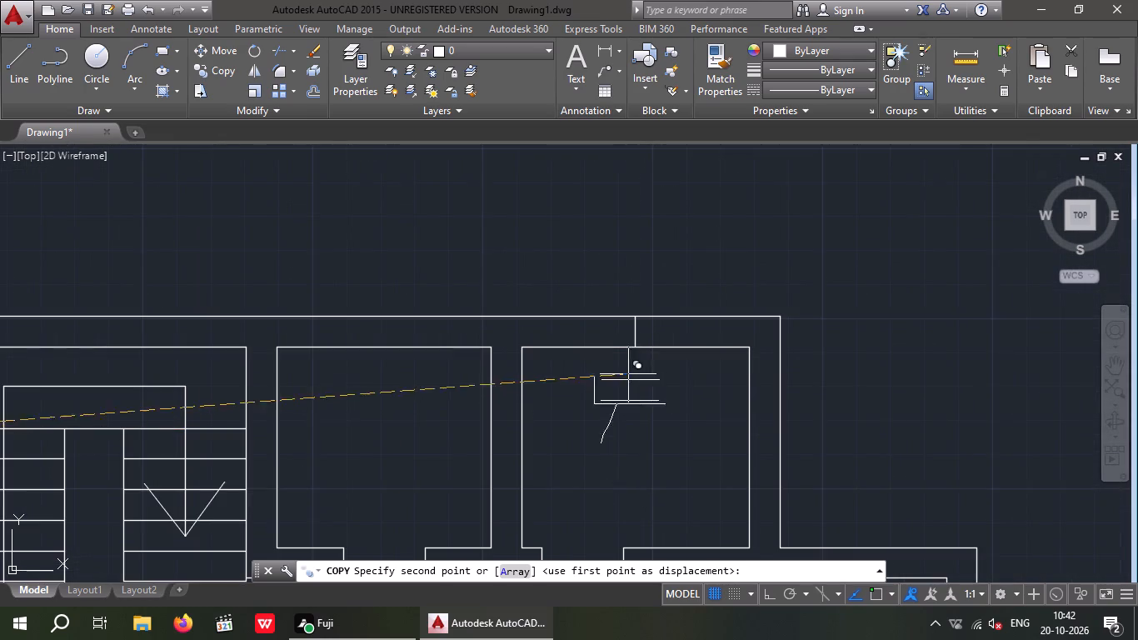
pyautogui.scroll(2, 629, 363)
pyautogui.click(644, 321)
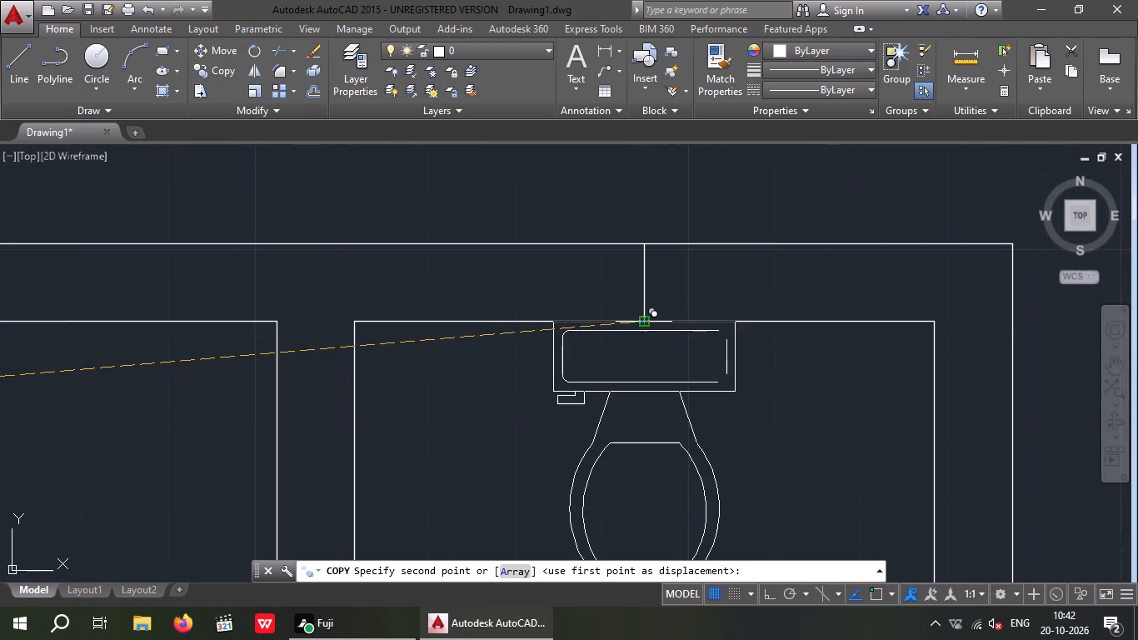
pyautogui.press('space')
pyautogui.scroll(-5, 641, 373)
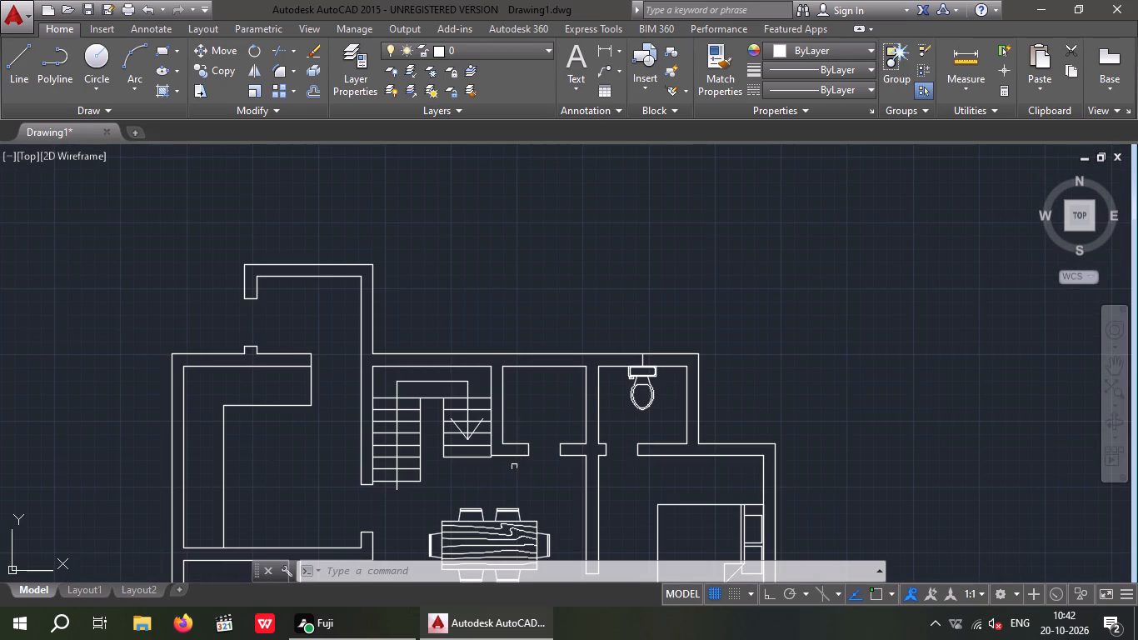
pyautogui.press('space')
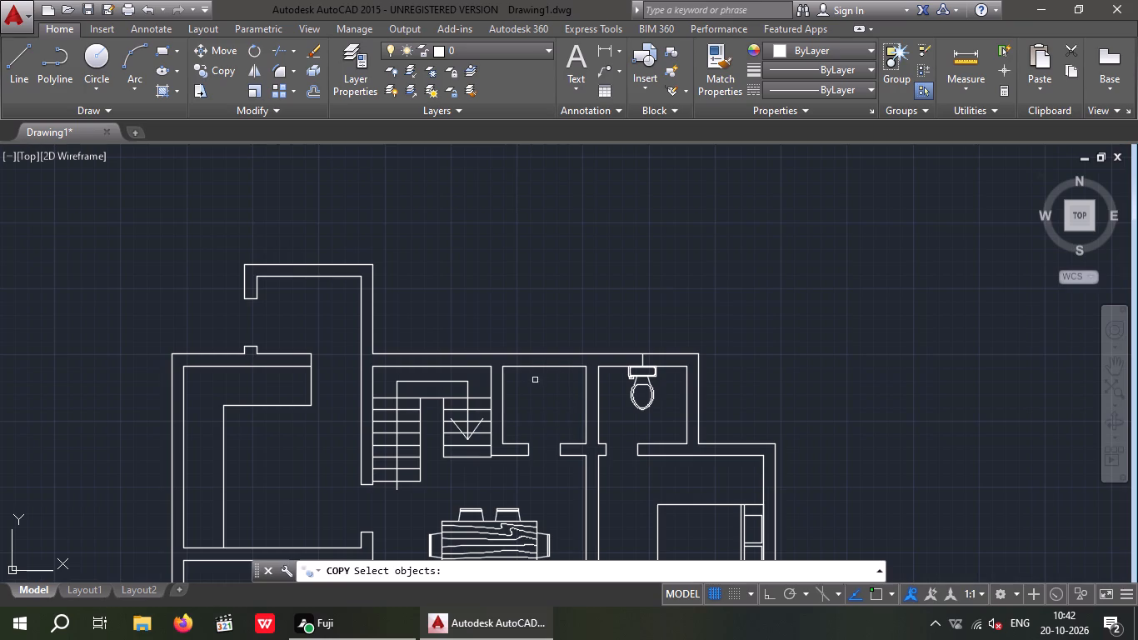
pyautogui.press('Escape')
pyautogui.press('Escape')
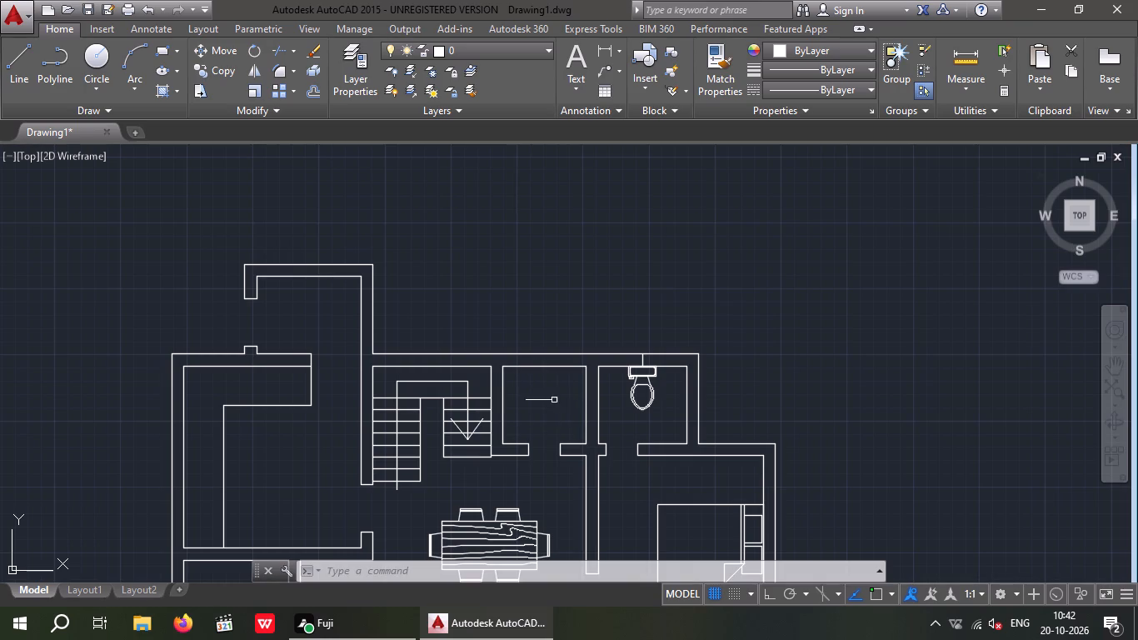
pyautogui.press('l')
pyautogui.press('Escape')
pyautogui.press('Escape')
# Draw a short horizontal guide line across the wall between the two upper bathrooms, starting from the wall's midpoint.
pyautogui.press('l')
pyautogui.press('space')
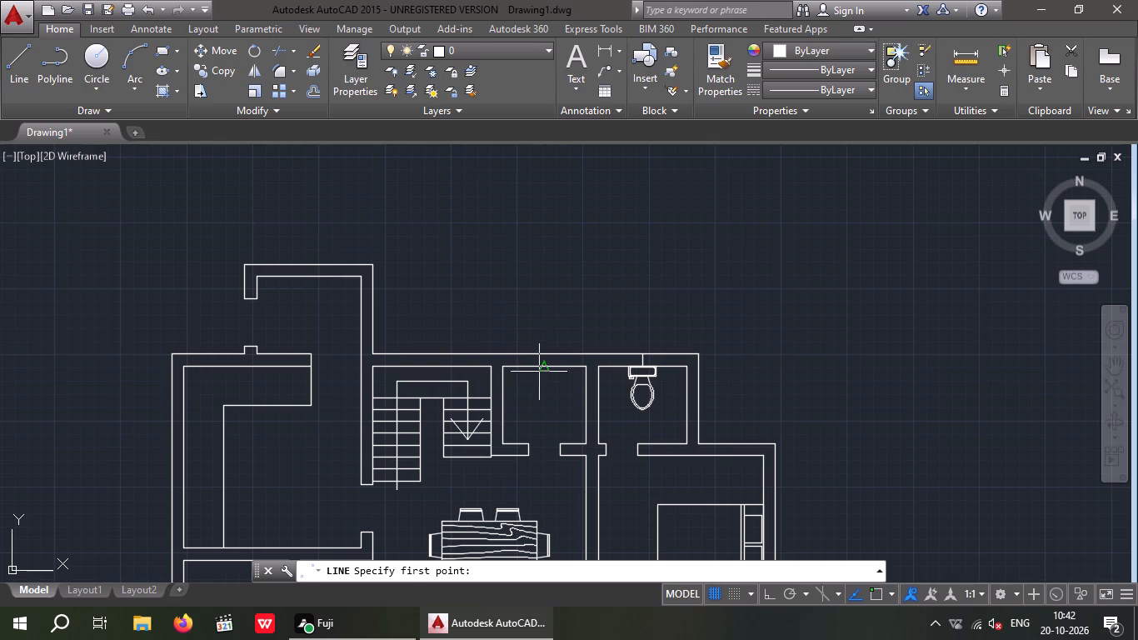
pyautogui.scroll(2, 576, 404)
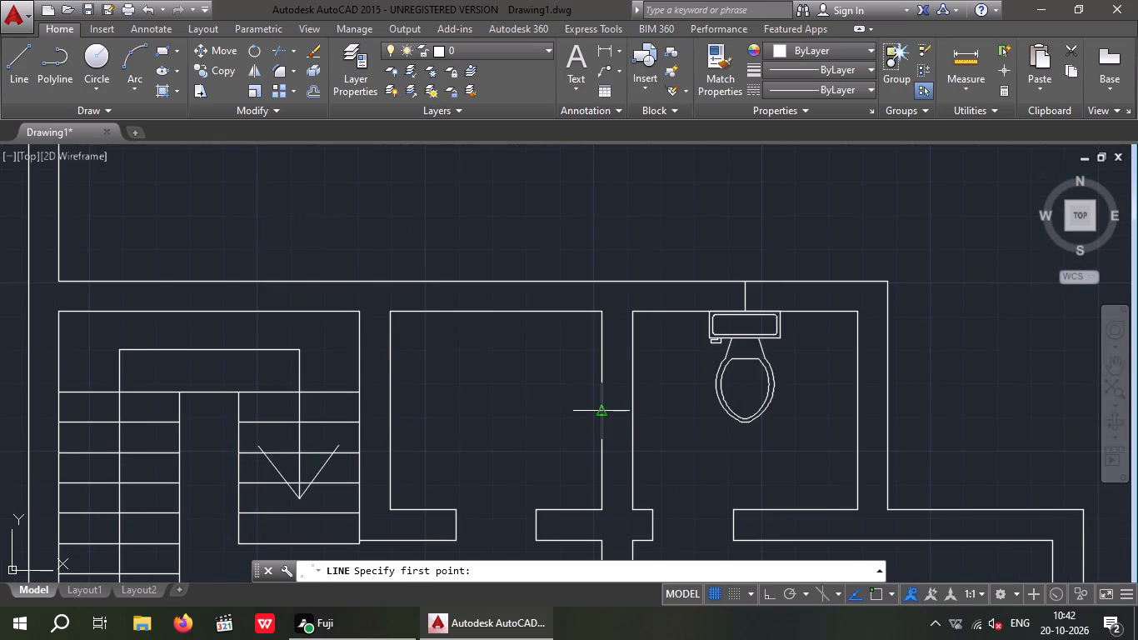
pyautogui.click(606, 408)
pyautogui.click(633, 412)
pyautogui.press('space')
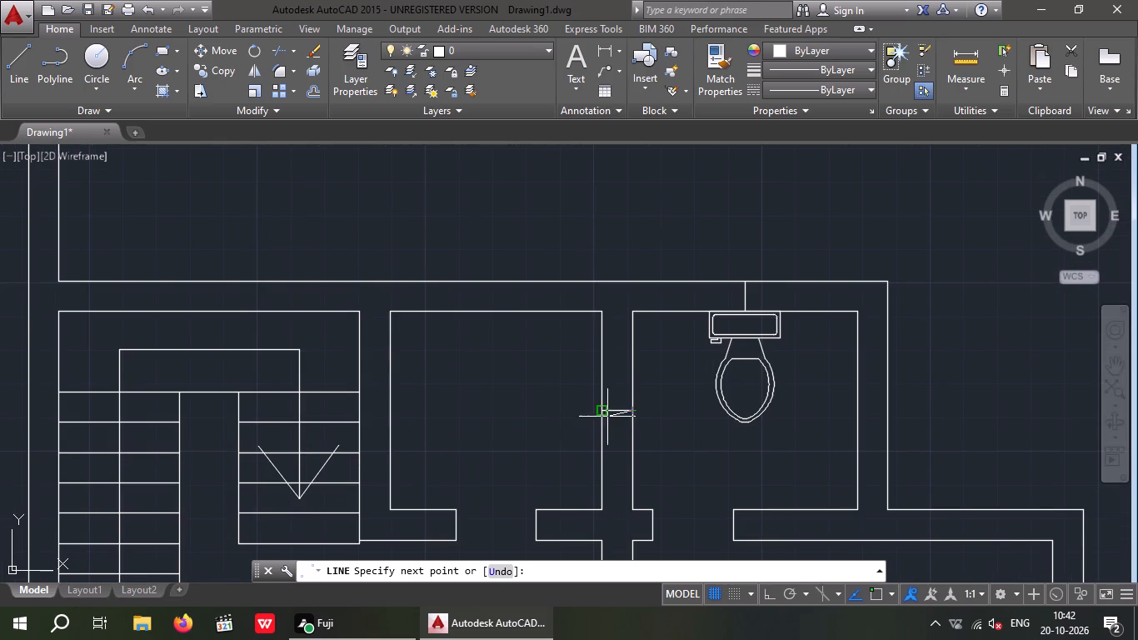
# With Ortho on, rotate the toilet outside the plan 90° clockwise about its tank's lower-right corner so the tank faces right.
pyautogui.scroll(-1, 522, 416)
pyautogui.scroll(1, 522, 416)
pyautogui.scroll(-3, 522, 416)
pyautogui.moveTo(268, 472); pyautogui.dragTo(516, 400, button='middle')
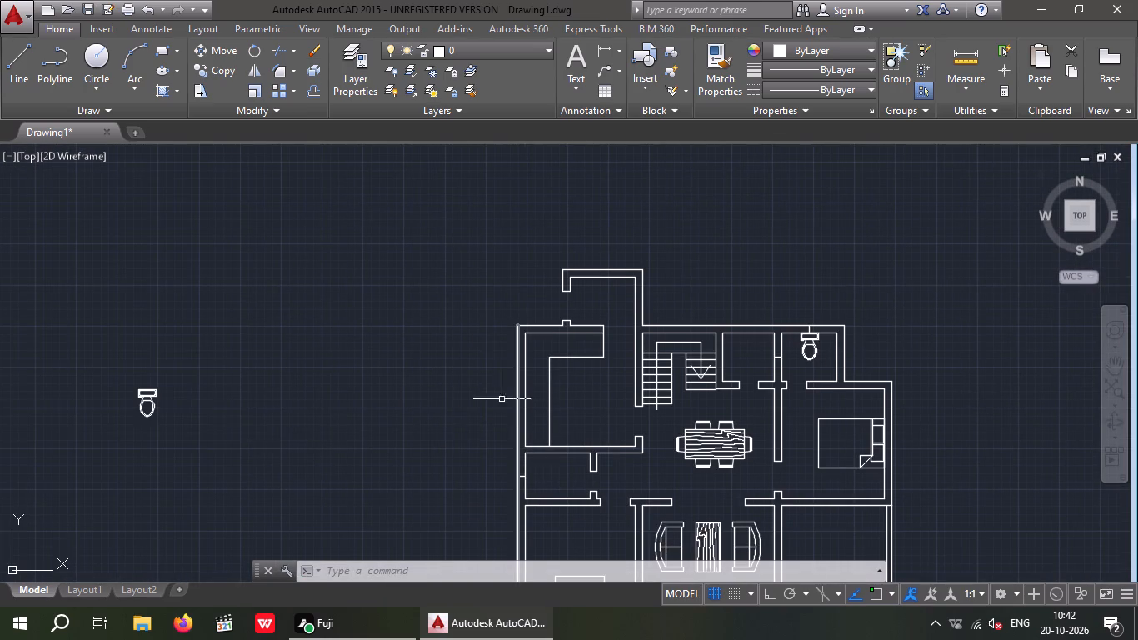
pyautogui.moveTo(185, 347); pyautogui.dragTo(167, 433)
pyautogui.click(88, 440)
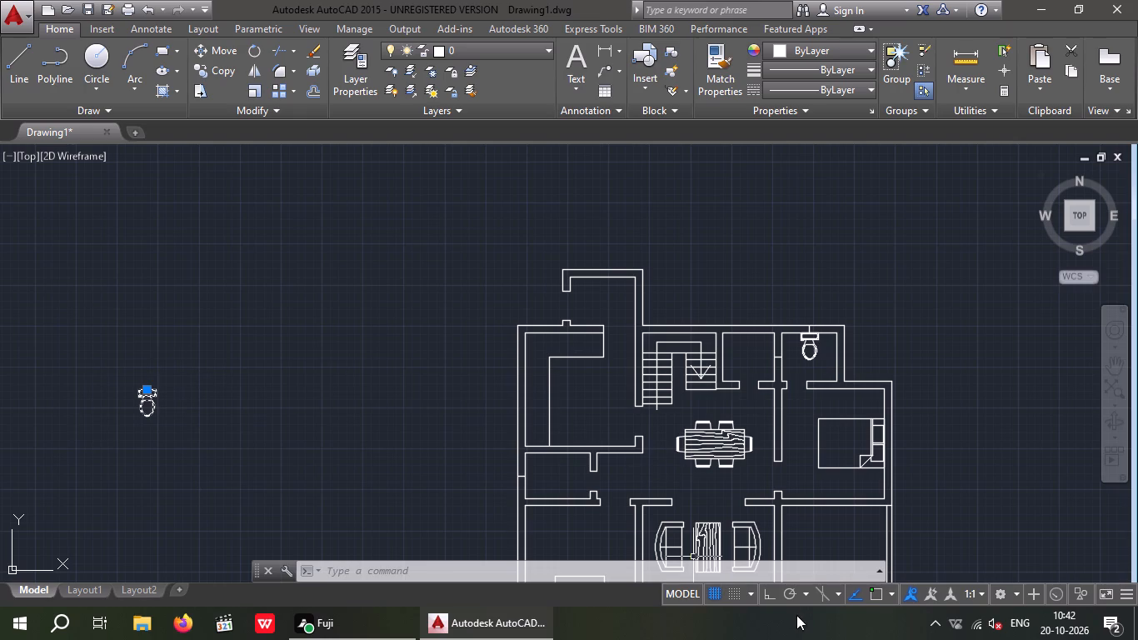
pyautogui.click(767, 599)
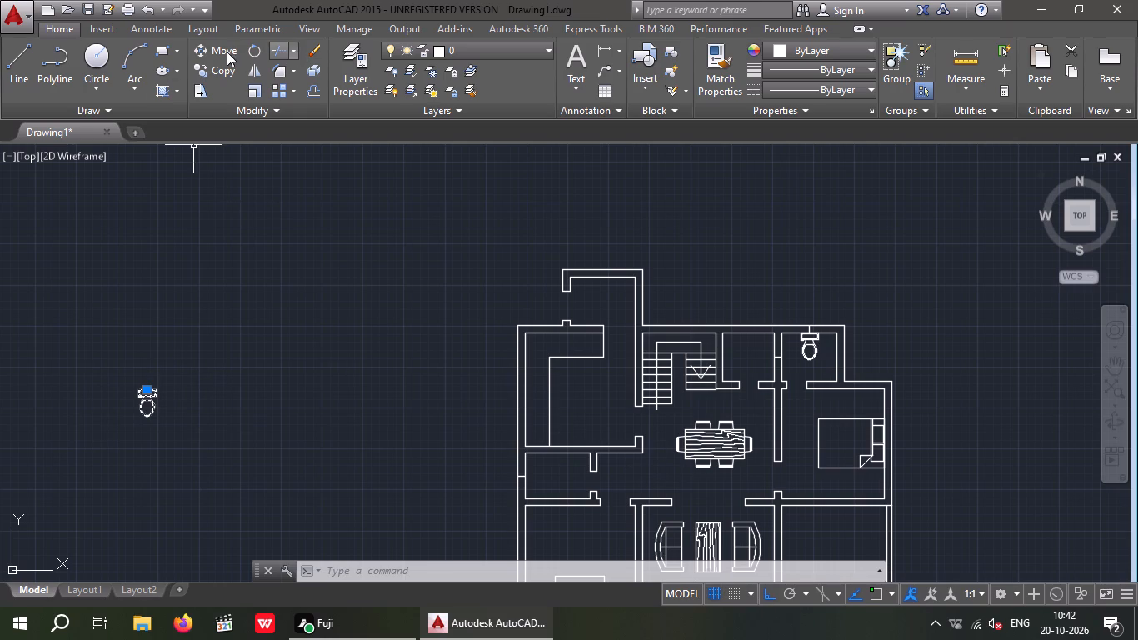
pyautogui.click(257, 53)
pyautogui.scroll(2, 151, 408)
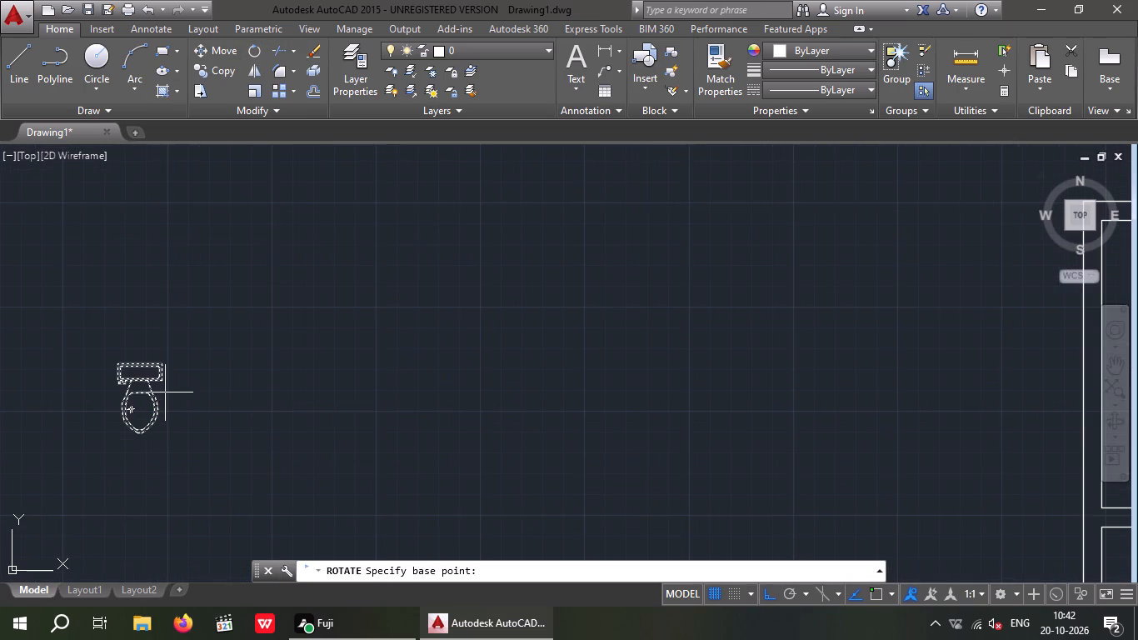
pyautogui.click(163, 387)
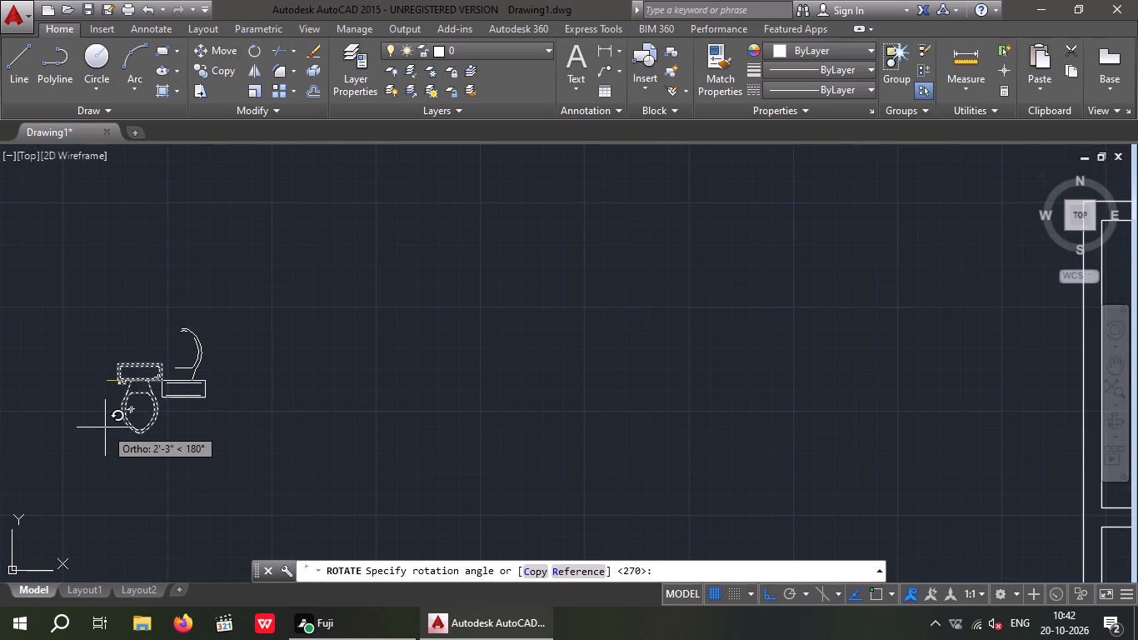
pyautogui.click(172, 439)
# Copy the right-facing toilet outside the plan by its tank's back midpoint onto the guide line at the wall between the two upper bathrooms.
pyautogui.moveTo(291, 275); pyautogui.dragTo(99, 410)
pyautogui.click(72, 416)
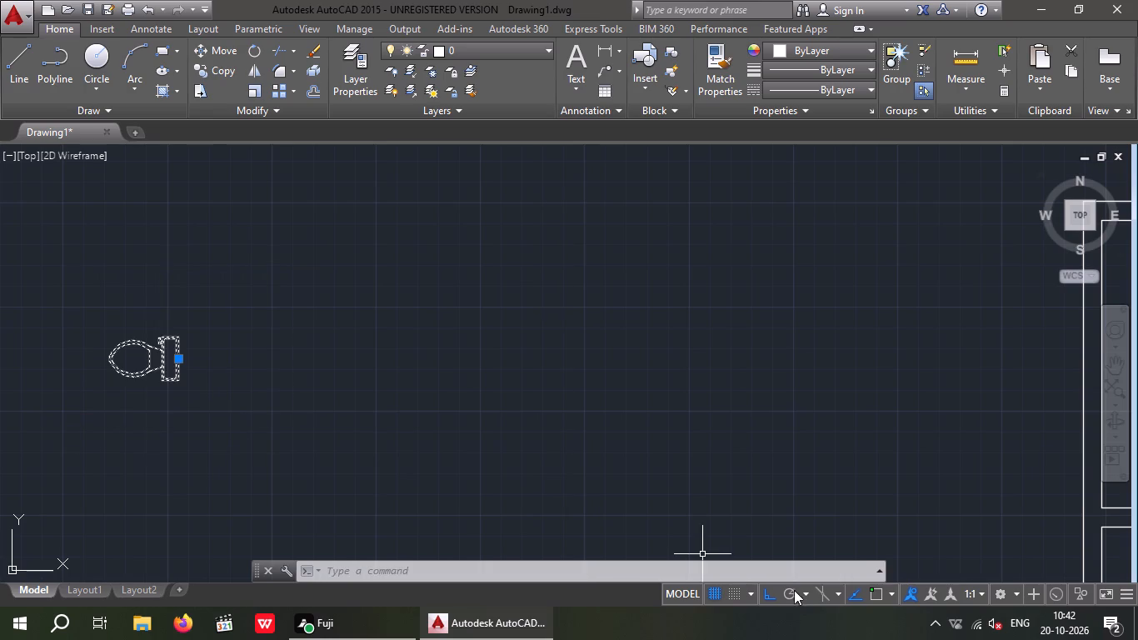
pyautogui.click(224, 64)
pyautogui.scroll(4, 173, 353)
pyautogui.moveTo(193, 389); pyautogui.dragTo(197, 389)
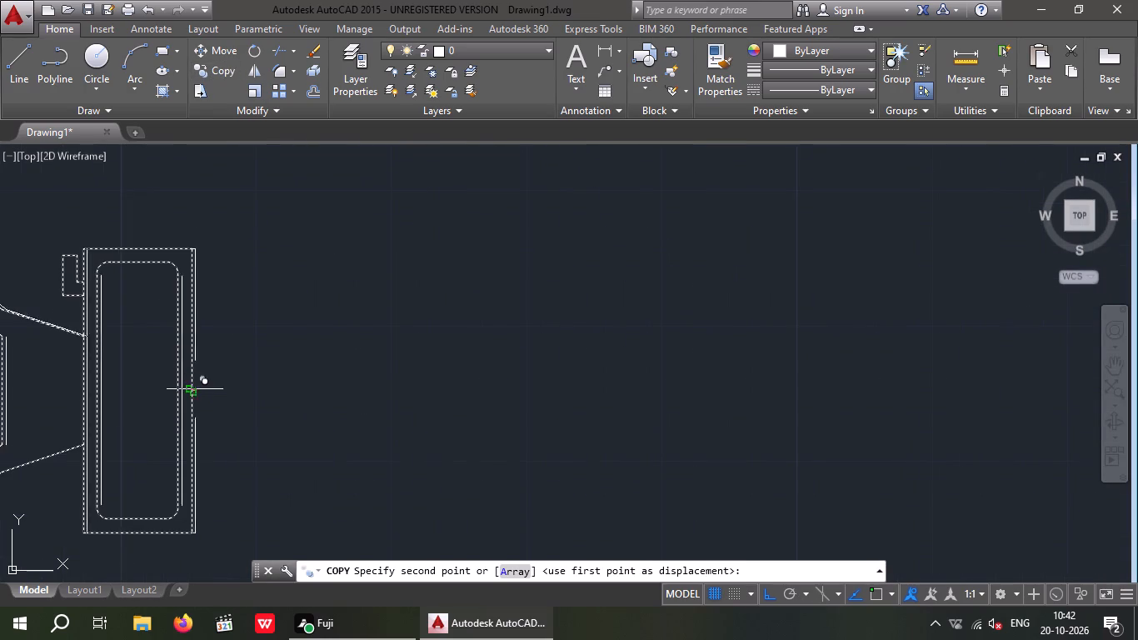
pyautogui.moveTo(197, 389); pyautogui.dragTo(216, 389)
pyautogui.scroll(-4, 352, 371)
pyautogui.scroll(-4, 530, 357)
pyautogui.scroll(4, 716, 352)
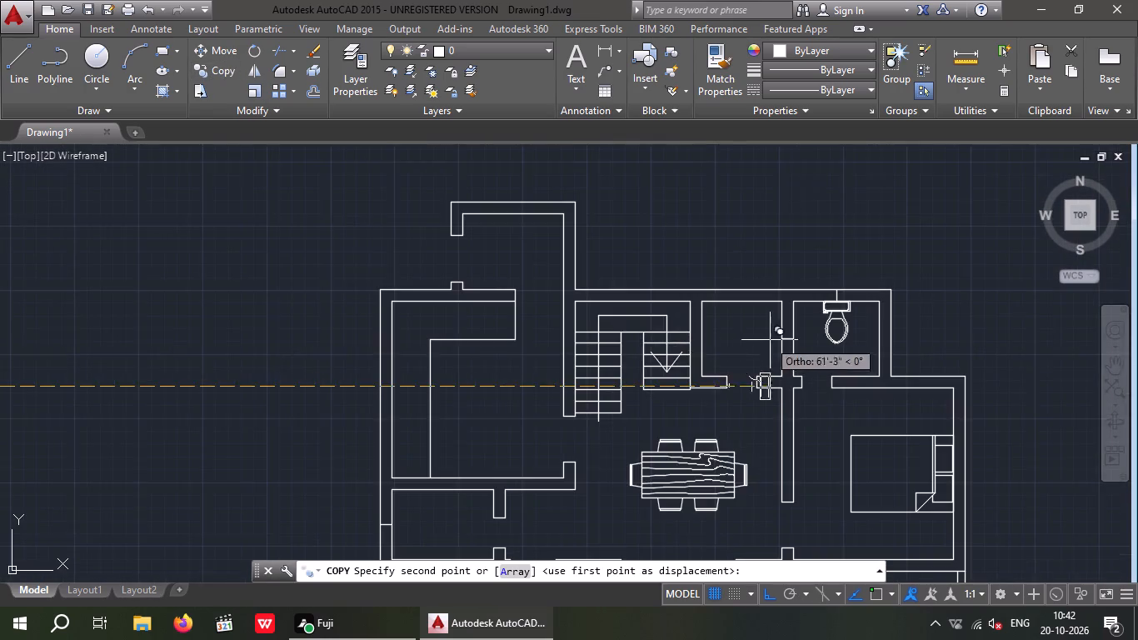
pyautogui.scroll(3, 778, 336)
pyautogui.moveTo(788, 346); pyautogui.dragTo(777, 349)
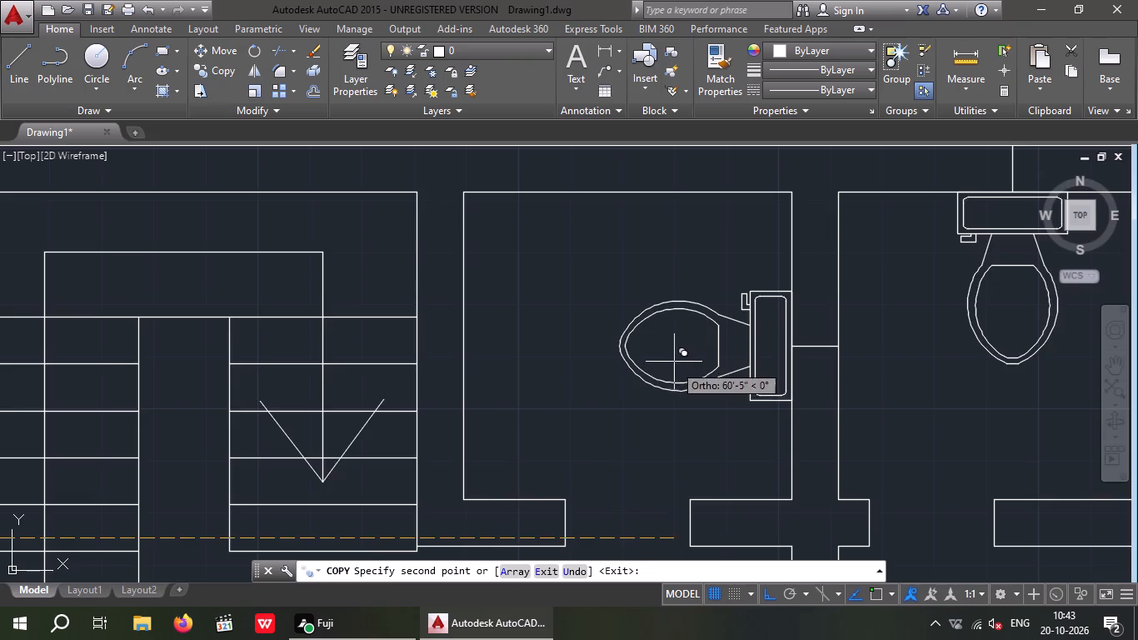
pyautogui.scroll(-2, 674, 361)
pyautogui.press('Escape')
pyautogui.press('Escape')
# Delete the horizontal guide line between the two upper bathrooms and the vertical guide line in the upper-right bathroom's top wall.
pyautogui.scroll(5, 729, 357)
pyautogui.moveTo(735, 369); pyautogui.dragTo(721, 362)
pyautogui.click(696, 304)
pyautogui.scroll(-2, 697, 306)
pyautogui.moveTo(766, 341); pyautogui.dragTo(645, 519, button='middle')
pyautogui.scroll(-1, 686, 442)
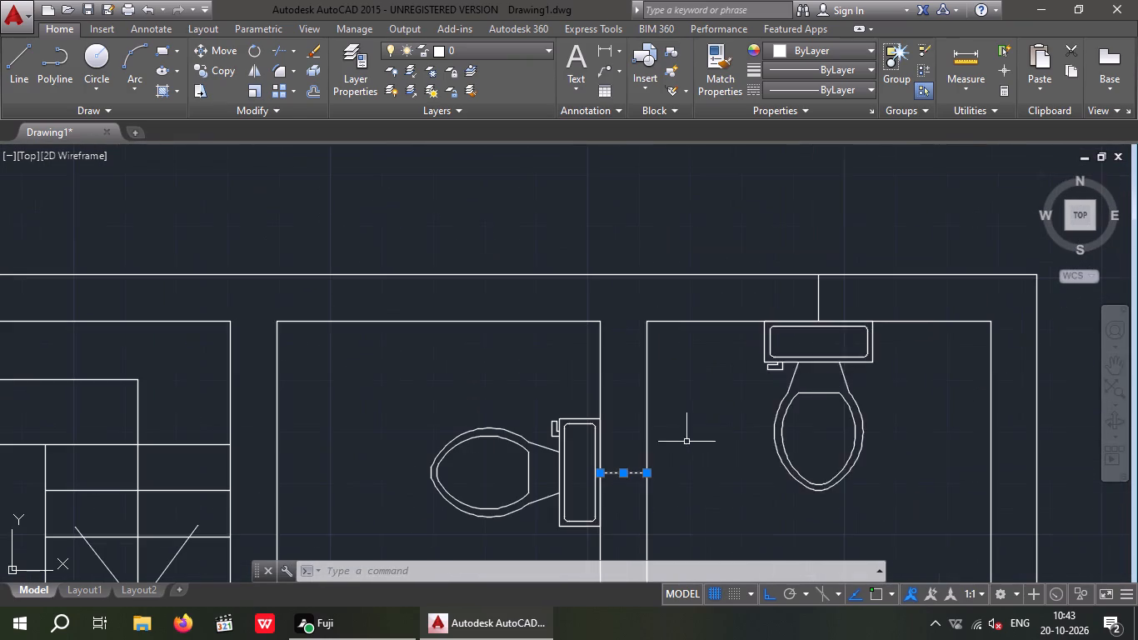
pyautogui.scroll(3, 797, 302)
pyautogui.moveTo(953, 262); pyautogui.dragTo(848, 307)
pyautogui.click(803, 317)
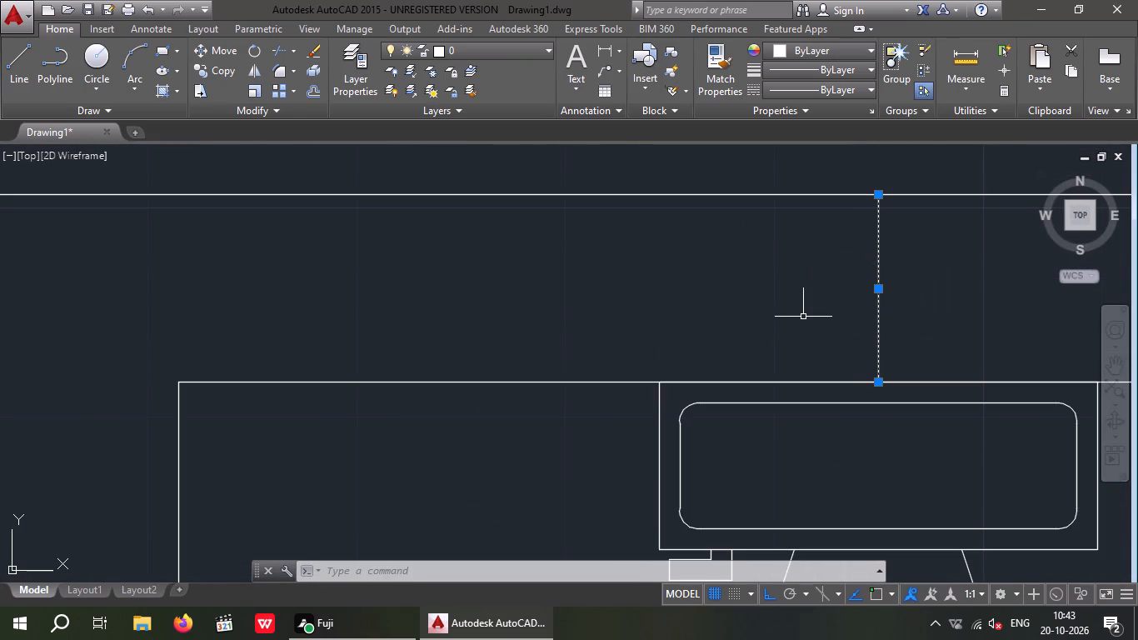
pyautogui.press('Delete')
# Rotate the toilet outside the plan 180° about its tank's upper-right corner so the tank faces left.
pyautogui.scroll(-8, 780, 325)
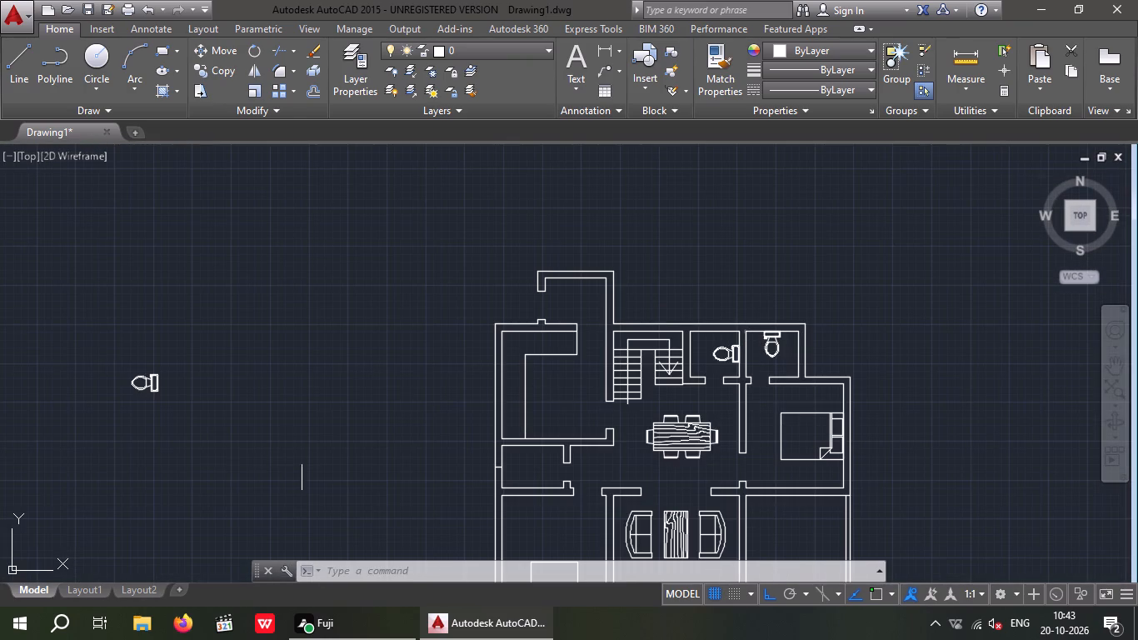
pyautogui.moveTo(156, 314); pyautogui.dragTo(146, 429)
pyautogui.click(70, 439)
pyautogui.click(257, 44)
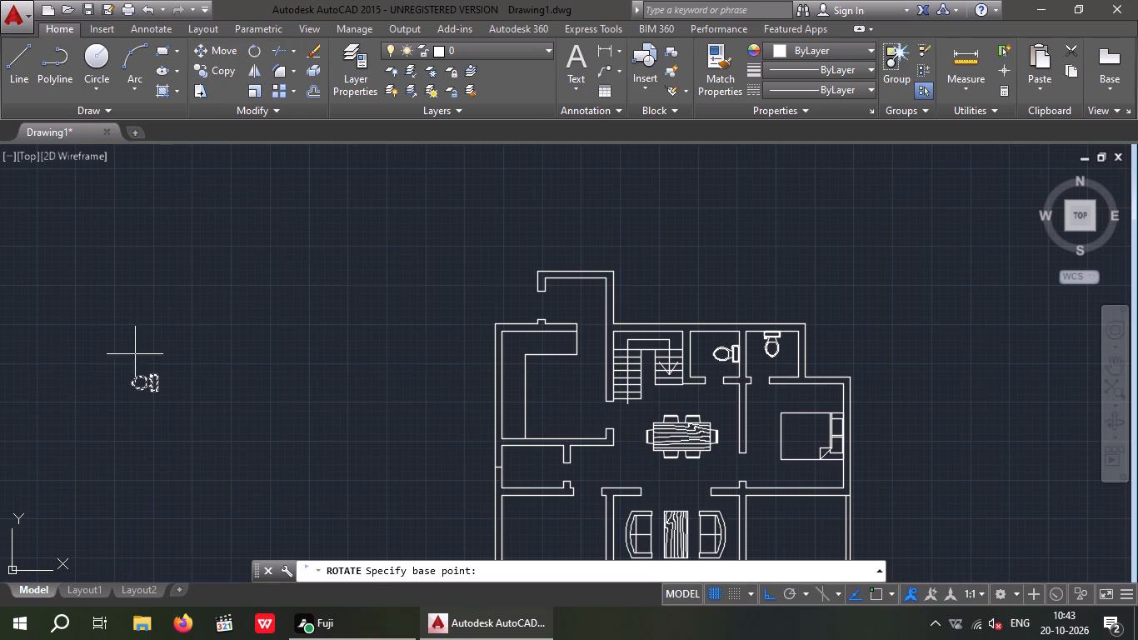
pyautogui.scroll(2, 166, 369)
pyautogui.click(144, 377)
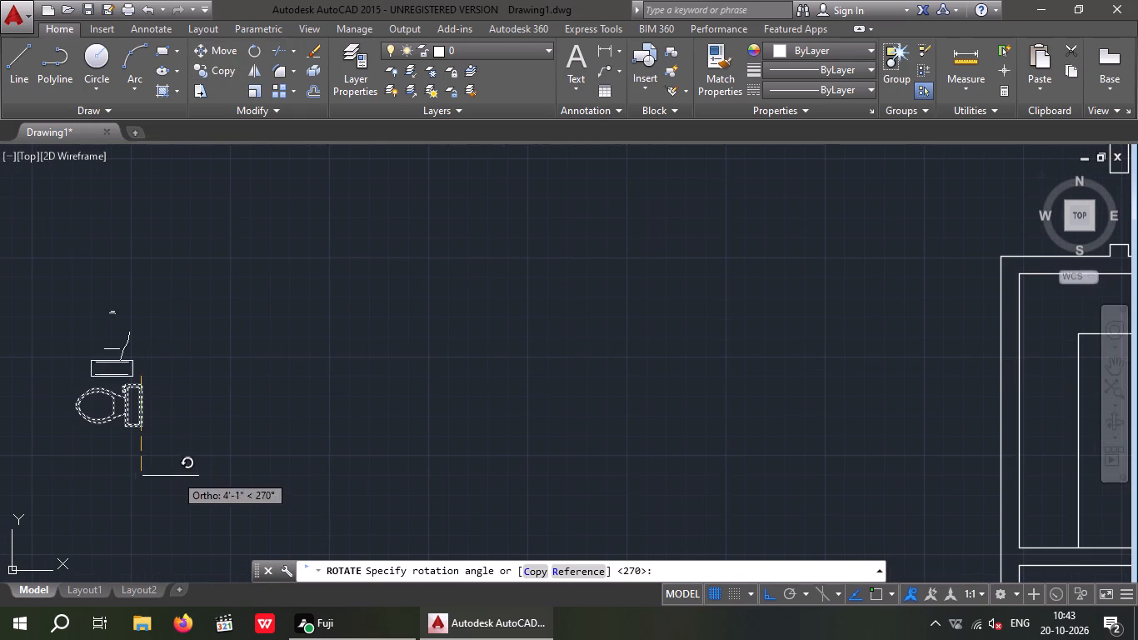
pyautogui.click(51, 396)
# Move the rotated toilet by its tank's back midpoint onto the guide line at the left bathroom's outer wall.
pyautogui.moveTo(272, 244); pyautogui.dragTo(262, 257)
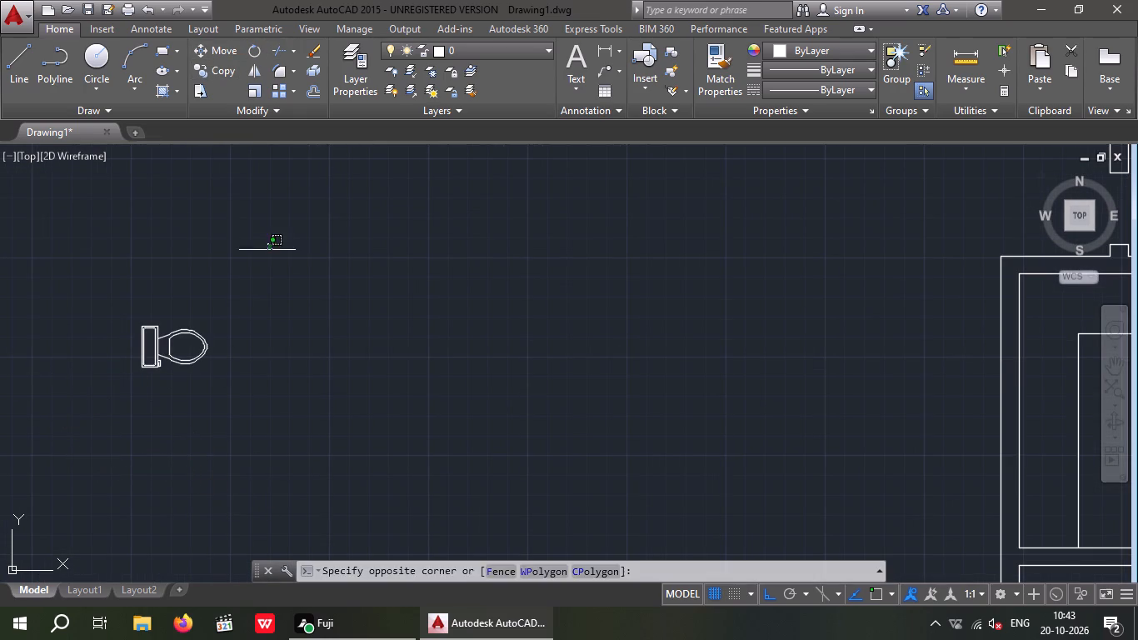
pyautogui.moveTo(262, 257); pyautogui.dragTo(85, 404)
pyautogui.click(71, 414)
pyautogui.click(217, 49)
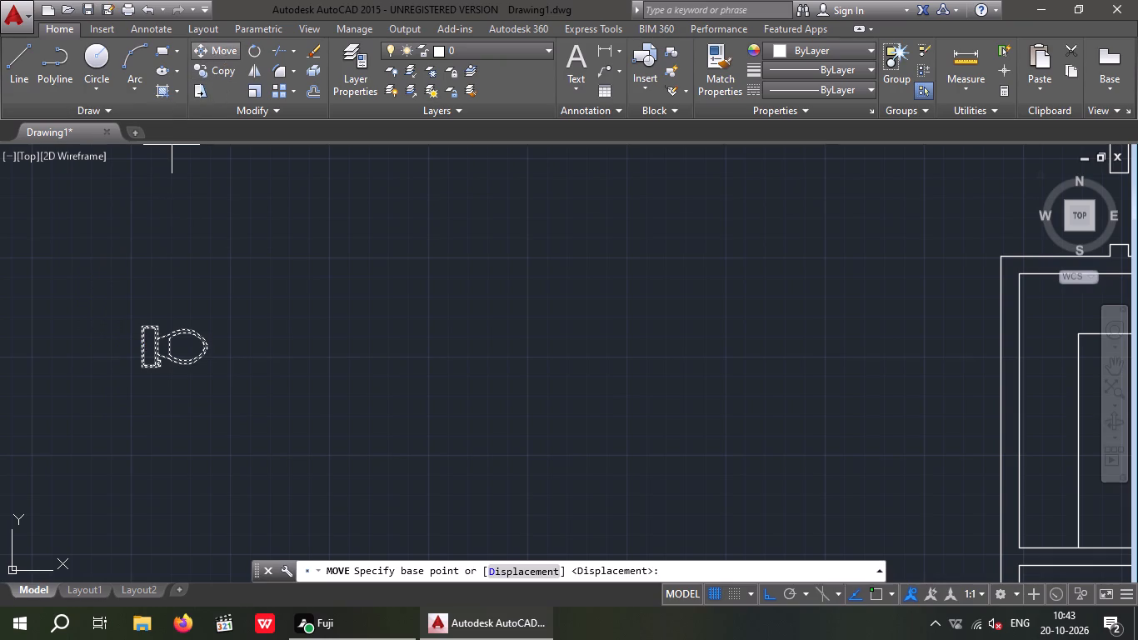
pyautogui.scroll(4, 136, 347)
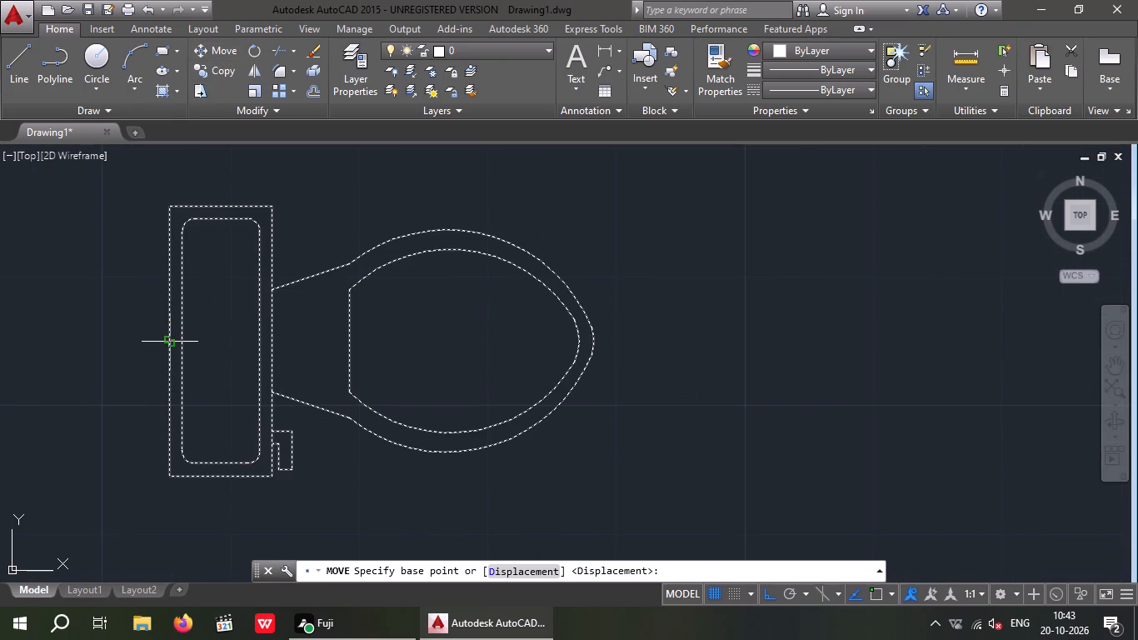
pyautogui.click(170, 342)
pyautogui.scroll(-4, 182, 335)
pyautogui.scroll(2, 182, 335)
pyautogui.scroll(-2, 182, 335)
pyautogui.scroll(2, 526, 389)
pyautogui.scroll(-4, 526, 389)
pyautogui.moveTo(581, 418); pyautogui.dragTo(207, 457, button='middle')
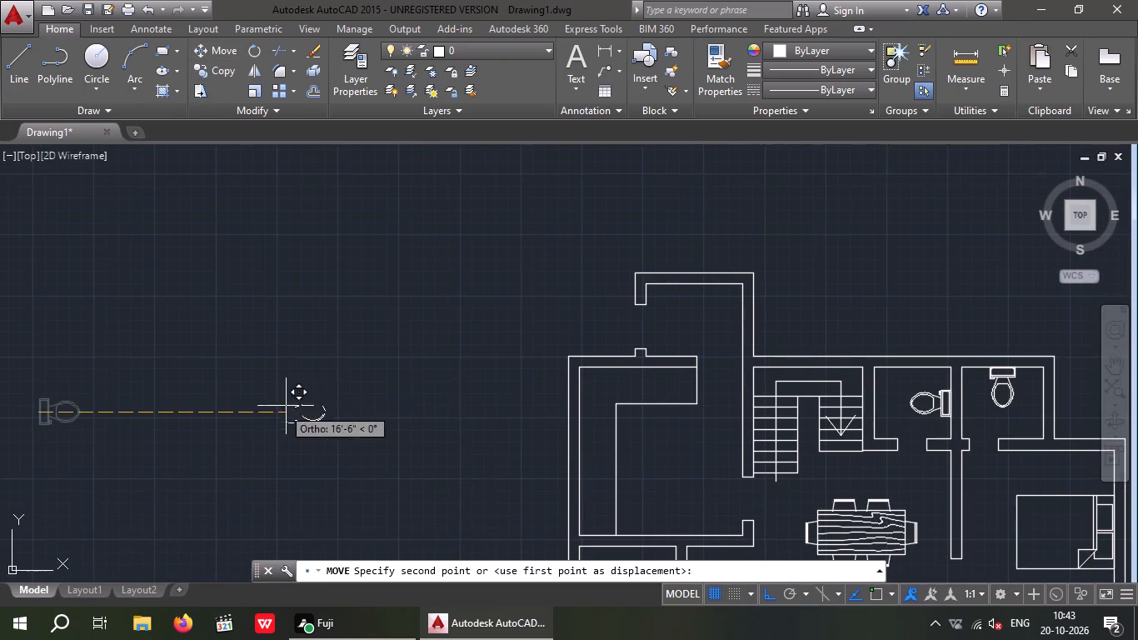
pyautogui.moveTo(414, 449); pyautogui.dragTo(387, 309, button='middle')
pyautogui.scroll(4, 586, 452)
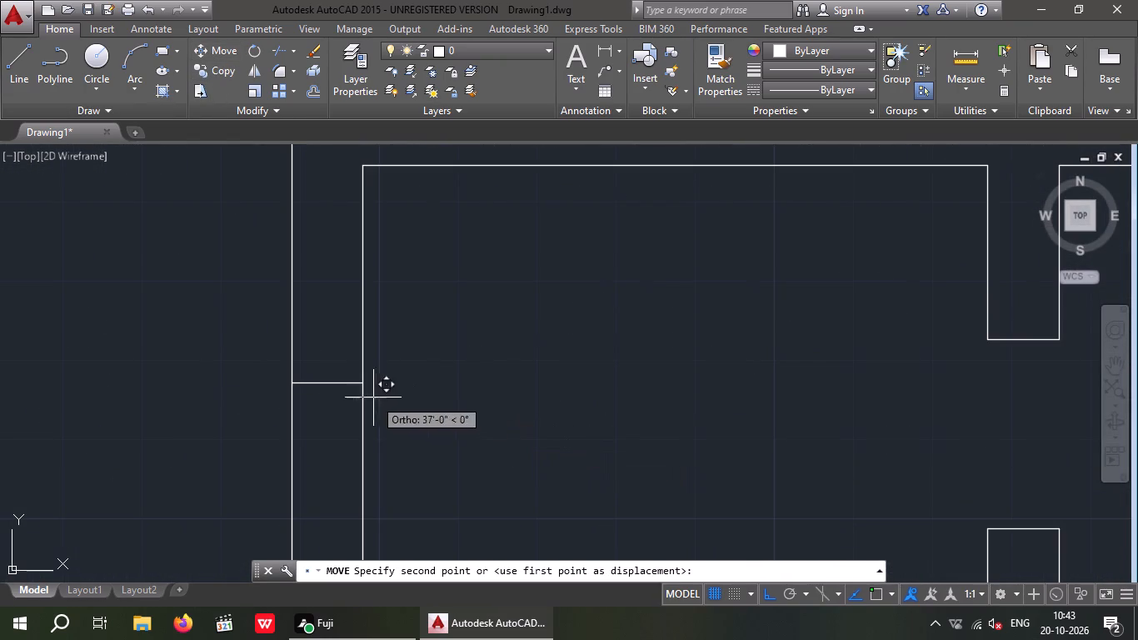
pyautogui.click(362, 382)
pyautogui.scroll(-3, 397, 397)
pyautogui.press('Escape')
pyautogui.press('Escape')
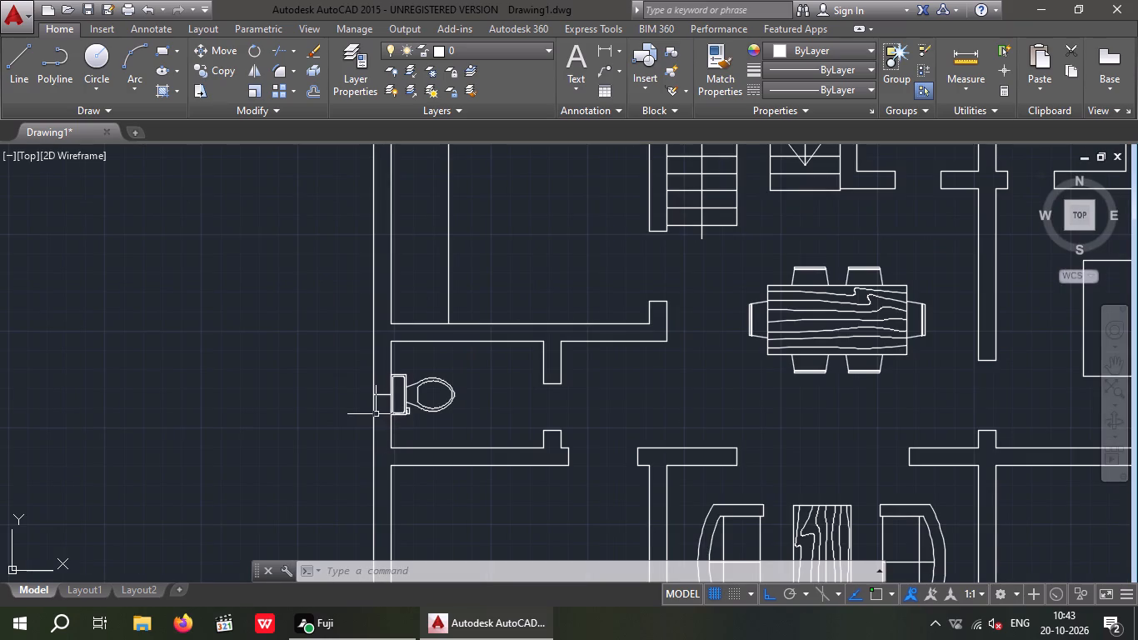
# Delete the short horizontal guide line across the left bathroom's outer wall.
pyautogui.scroll(5, 387, 407)
pyautogui.moveTo(358, 386); pyautogui.dragTo(323, 374)
pyautogui.click(227, 225)
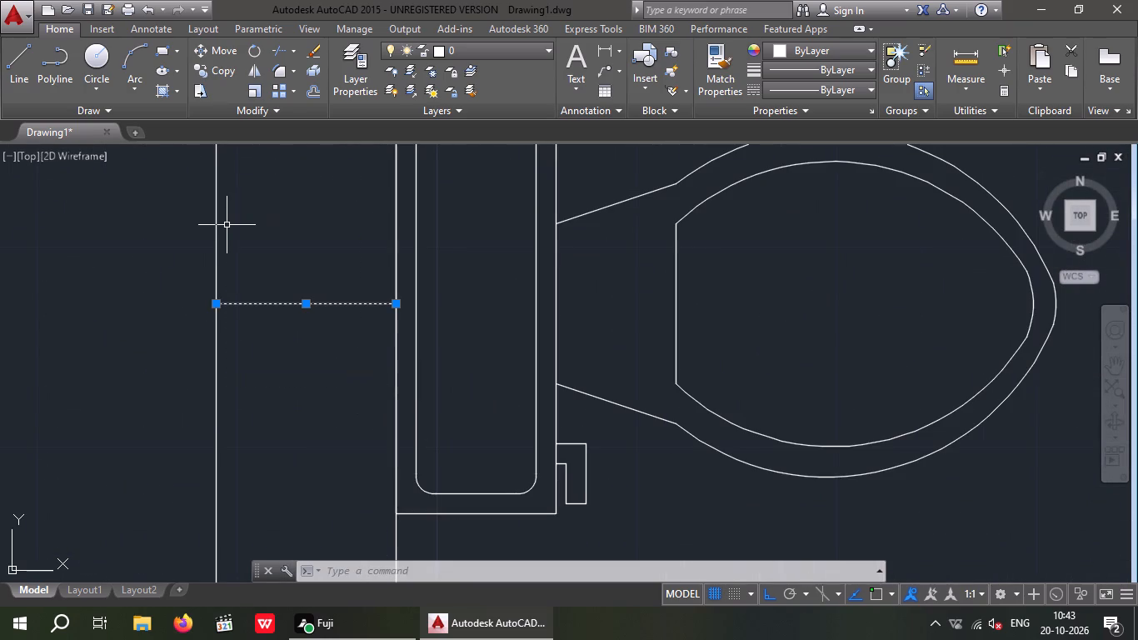
pyautogui.press('Delete')
# Draw a short horizontal line across the lower-left bedroom's outer wall, starting from the midpoint of the wall's inner line.
pyautogui.scroll(-13, 226, 316)
pyautogui.scroll(3, 338, 297)
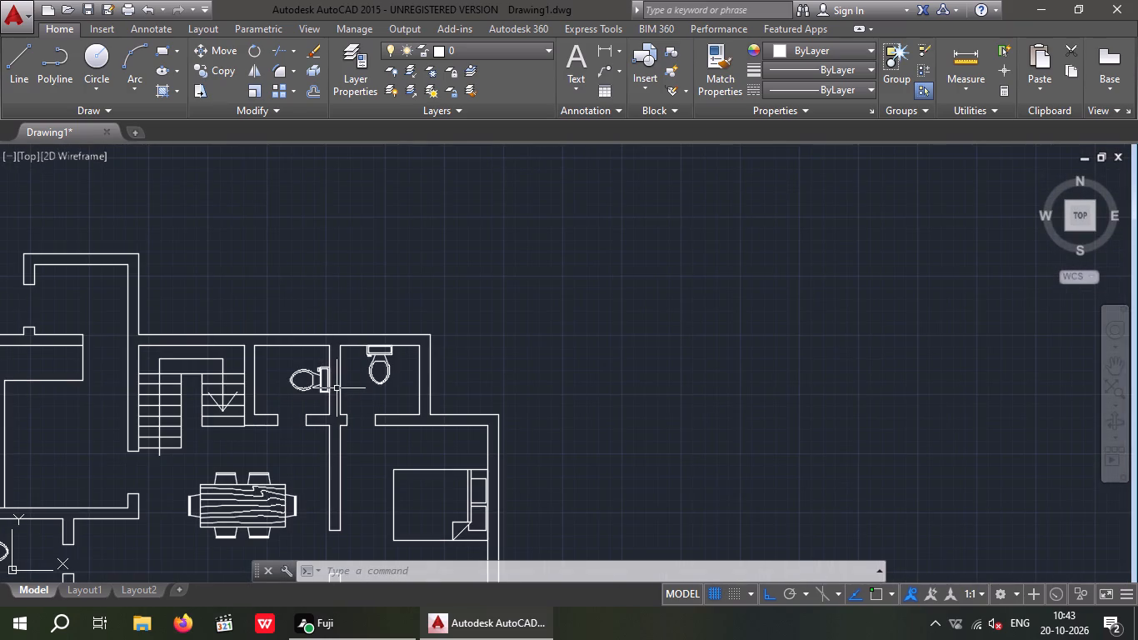
pyautogui.moveTo(338, 386); pyautogui.dragTo(377, 321, button='middle')
pyautogui.scroll(-1, 349, 390)
pyautogui.moveTo(303, 479); pyautogui.dragTo(365, 381, button='middle')
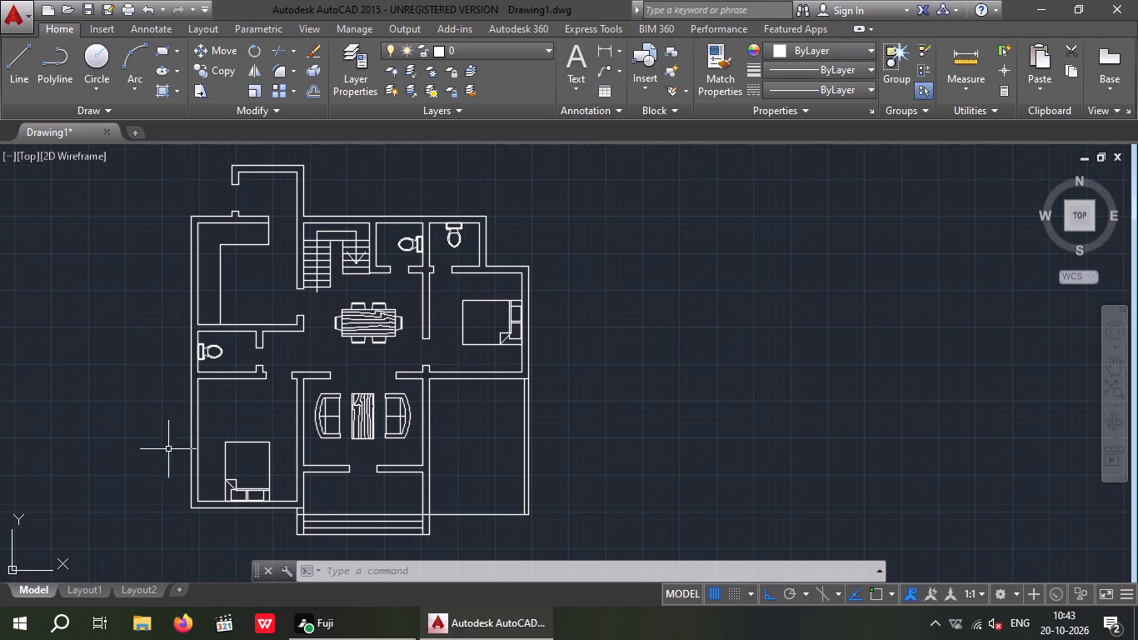
pyautogui.press('l')
pyautogui.press('Return')
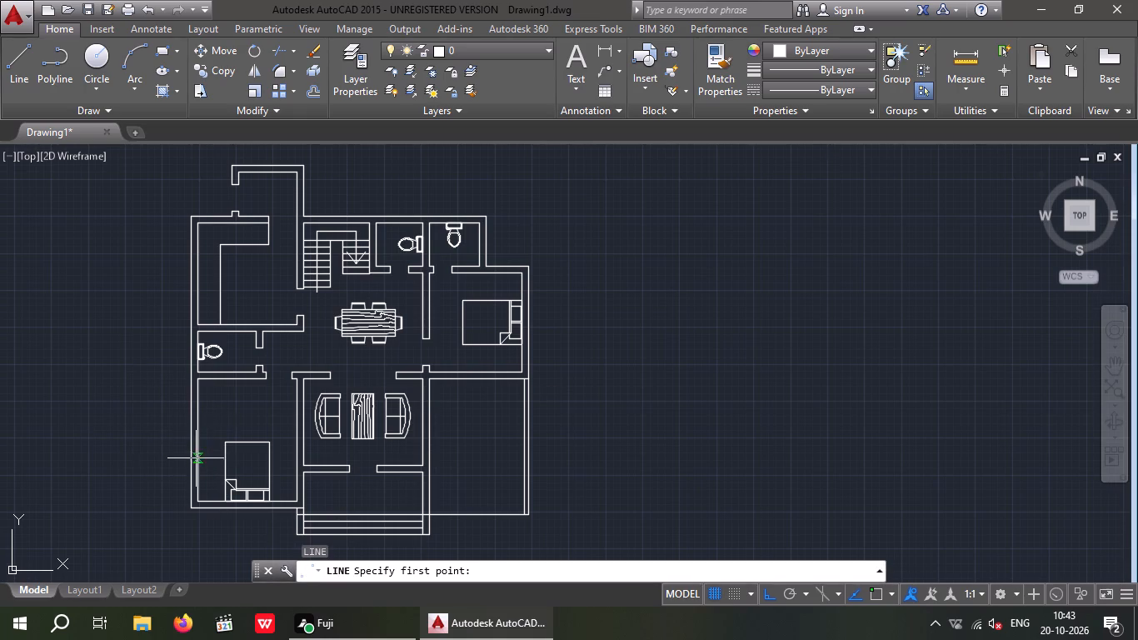
pyautogui.scroll(3, 196, 458)
pyautogui.moveTo(201, 385); pyautogui.dragTo(192, 385)
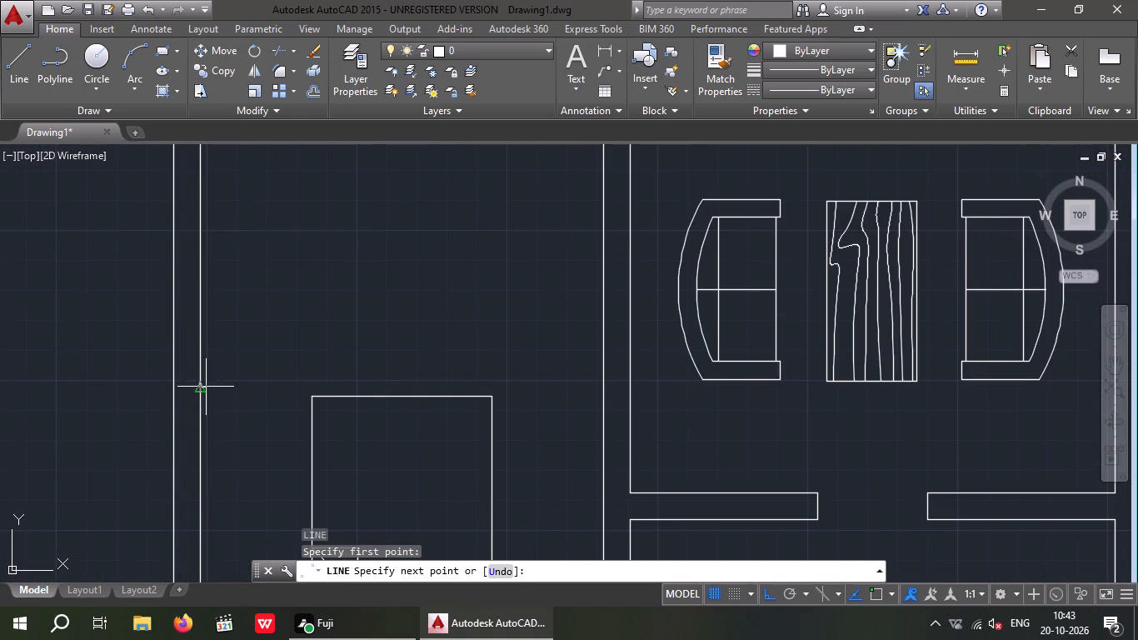
pyautogui.scroll(3, 164, 387)
pyautogui.click(197, 392)
pyautogui.scroll(-5, 211, 337)
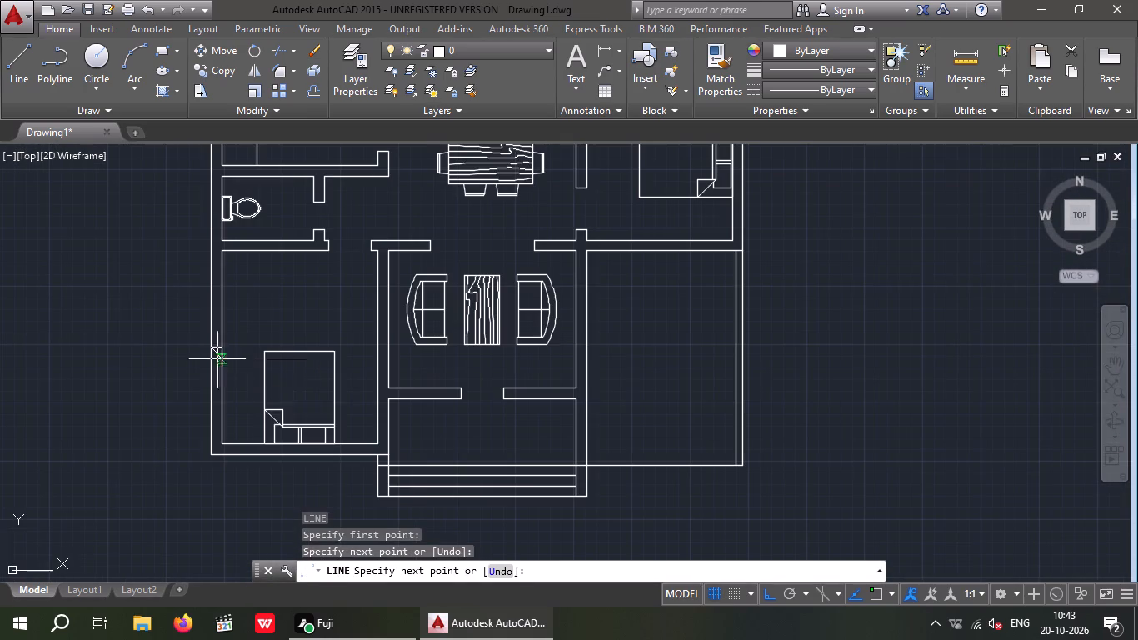
pyautogui.press('space')
# Draw a short vertical line across the right bedroom's bottom wall, starting from the midpoint of the wall's inner line.
pyautogui.moveTo(156, 383); pyautogui.dragTo(157, 496, button='middle')
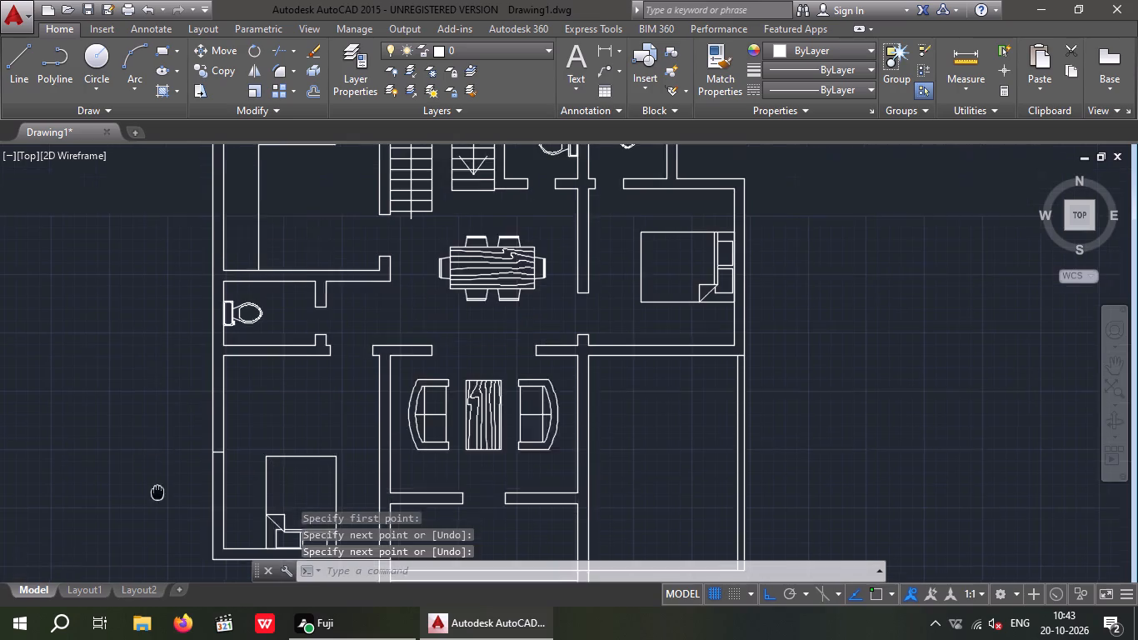
pyautogui.moveTo(157, 496); pyautogui.dragTo(158, 510, button='middle')
pyautogui.scroll(-3, 254, 359)
pyautogui.moveTo(258, 377); pyautogui.dragTo(264, 434, button='middle')
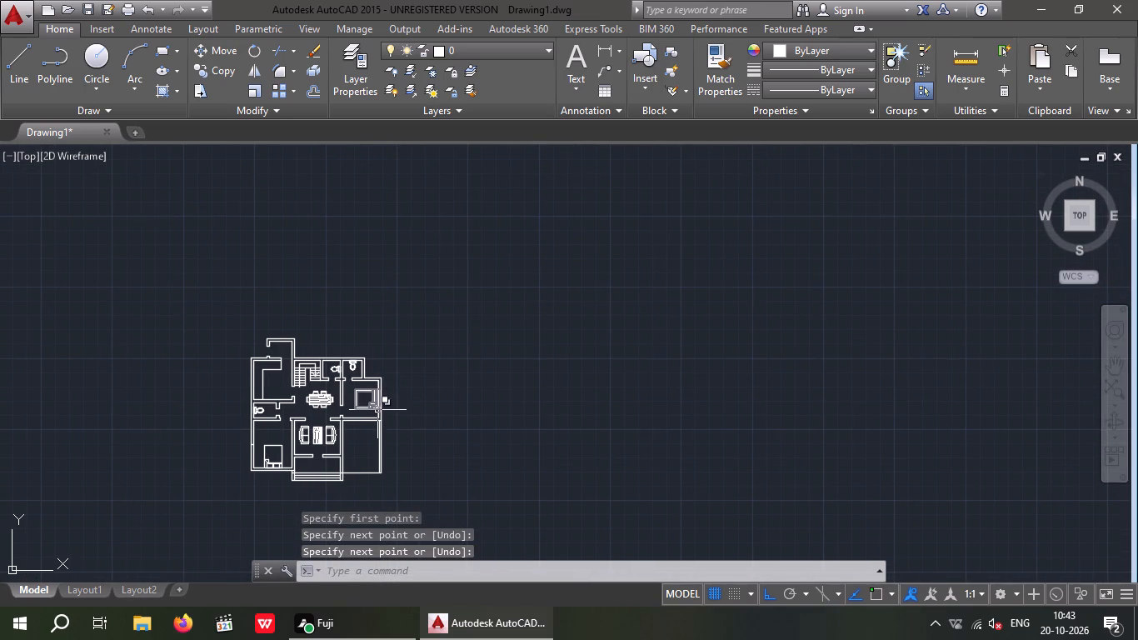
pyautogui.scroll(6, 369, 424)
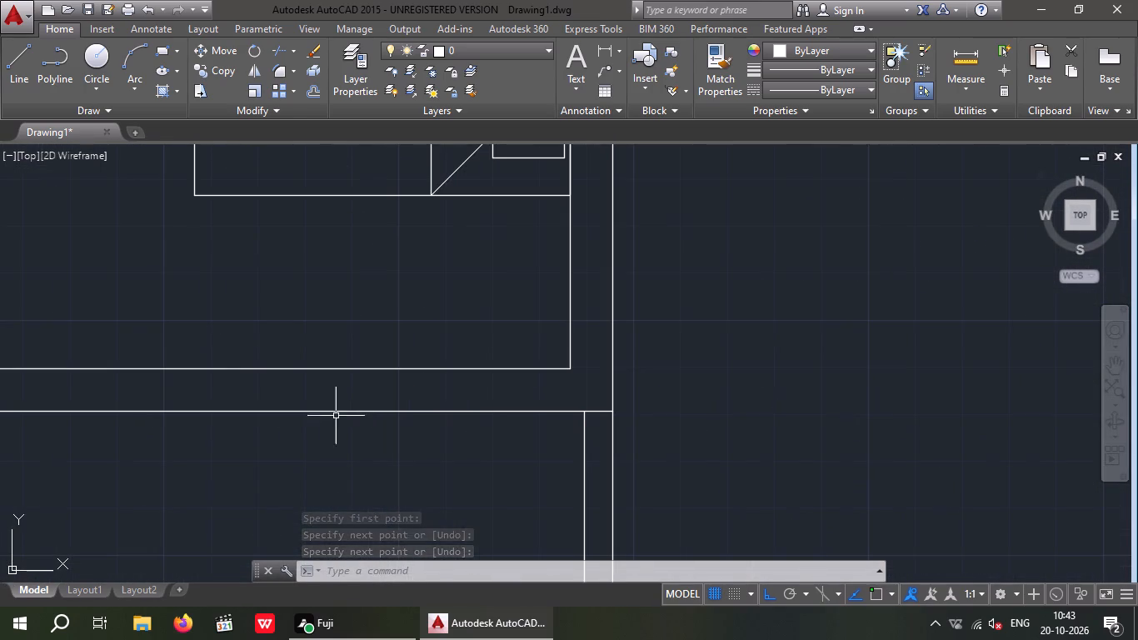
pyautogui.press('space')
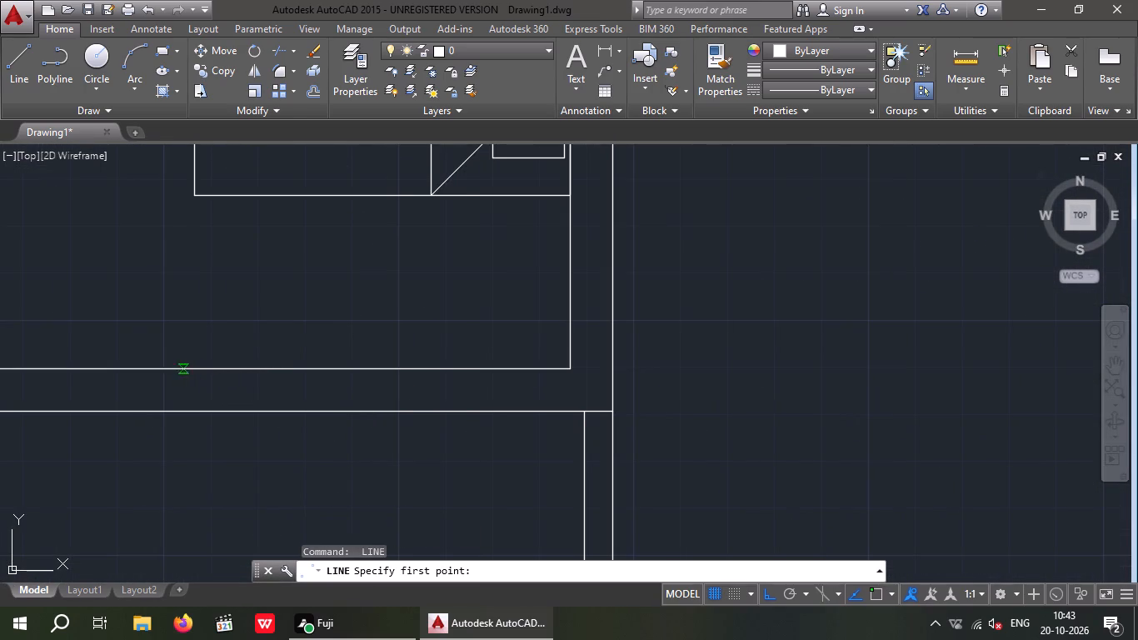
pyautogui.scroll(-2, 171, 369)
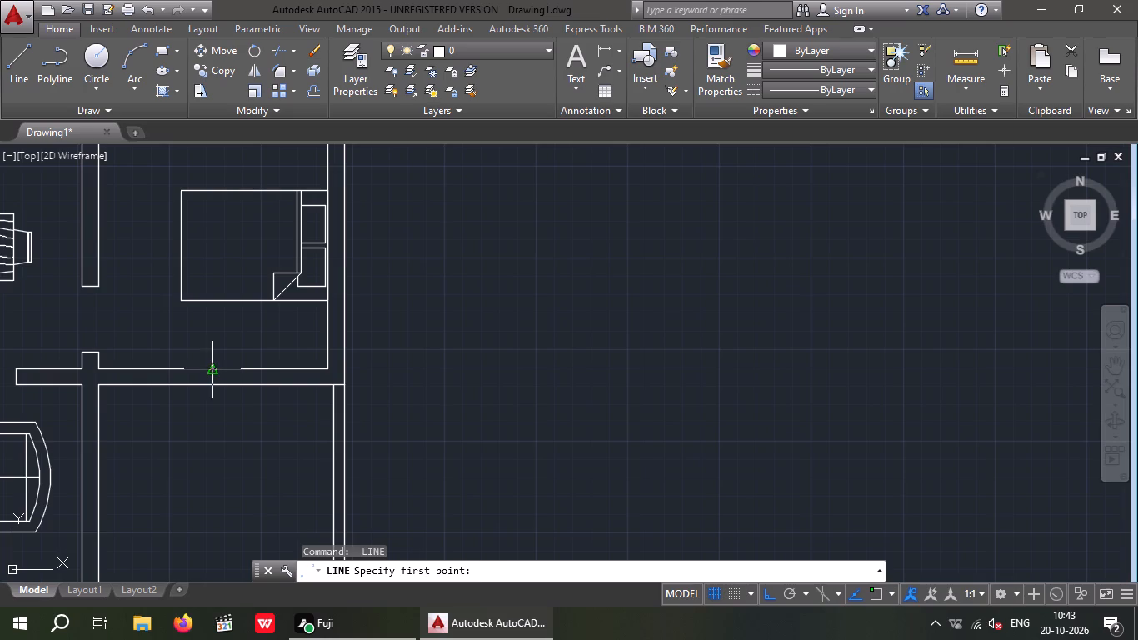
pyautogui.click(210, 367)
pyautogui.scroll(2, 217, 400)
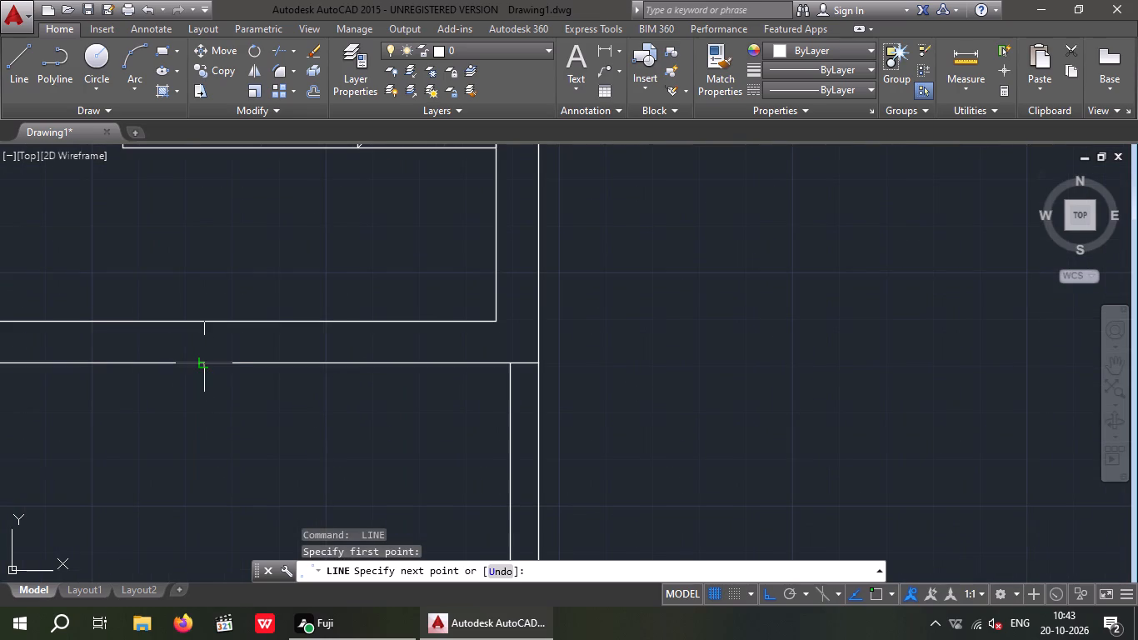
pyautogui.click(204, 365)
pyautogui.press('space')
# Draw a short vertical line across the wall segment right of the sofa room's front door opening, at its upper line's midpoint.
pyautogui.scroll(-4, 194, 400)
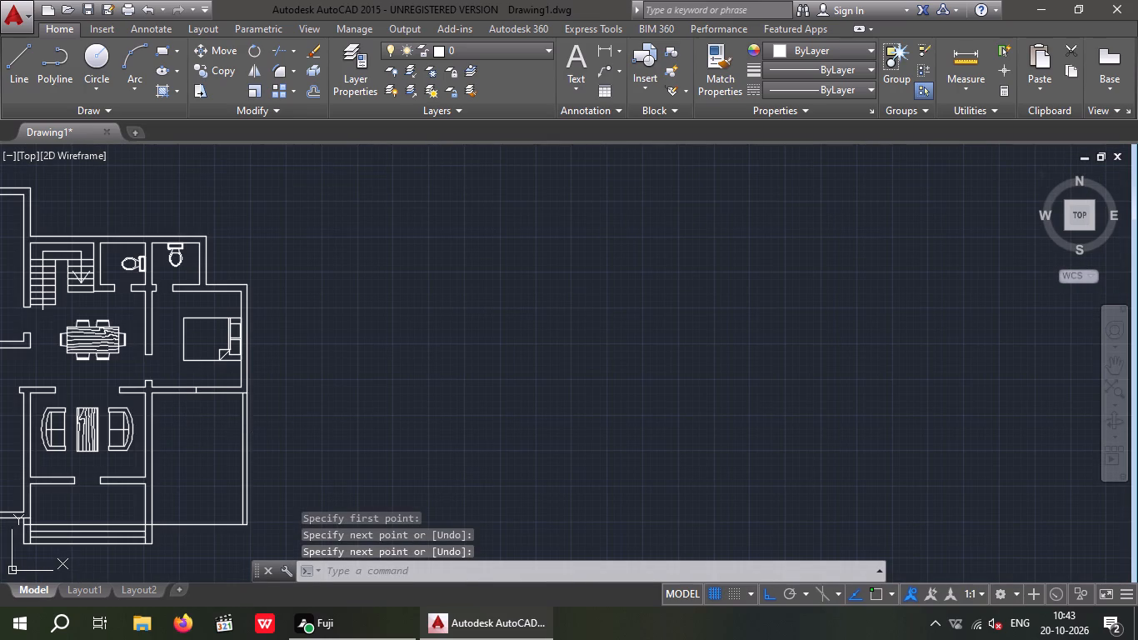
pyautogui.moveTo(205, 438); pyautogui.dragTo(326, 406, button='middle')
pyautogui.scroll(-1, 302, 407)
pyautogui.scroll(4, 264, 427)
pyautogui.moveTo(270, 395); pyautogui.dragTo(287, 310, button='middle')
pyautogui.press('space')
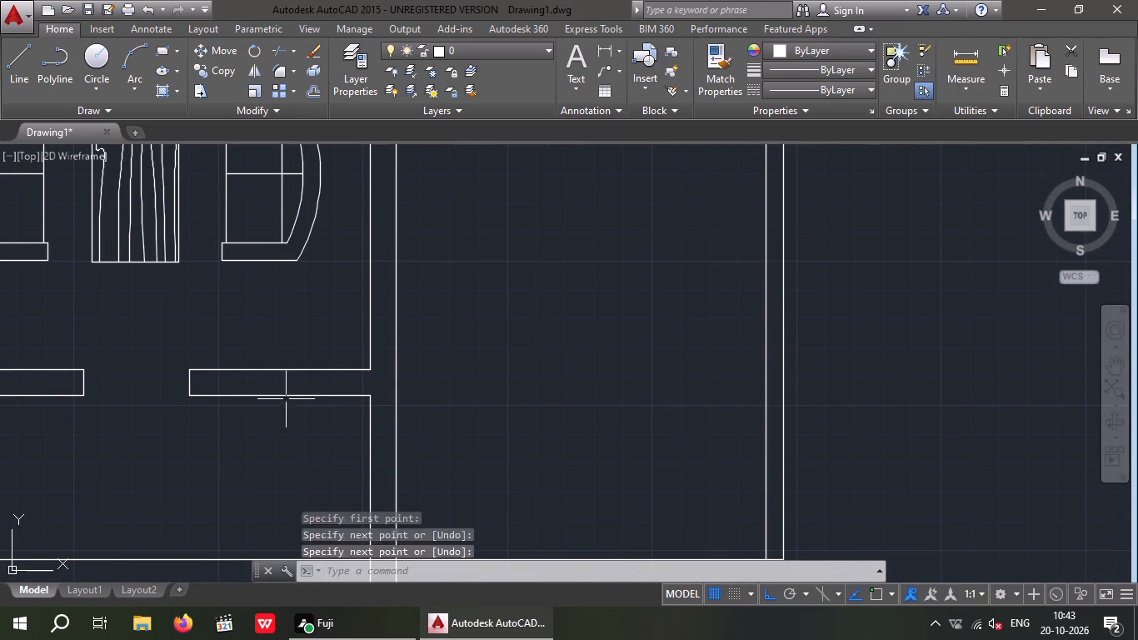
pyautogui.moveTo(281, 373); pyautogui.dragTo(285, 412)
pyautogui.scroll(2, 282, 413)
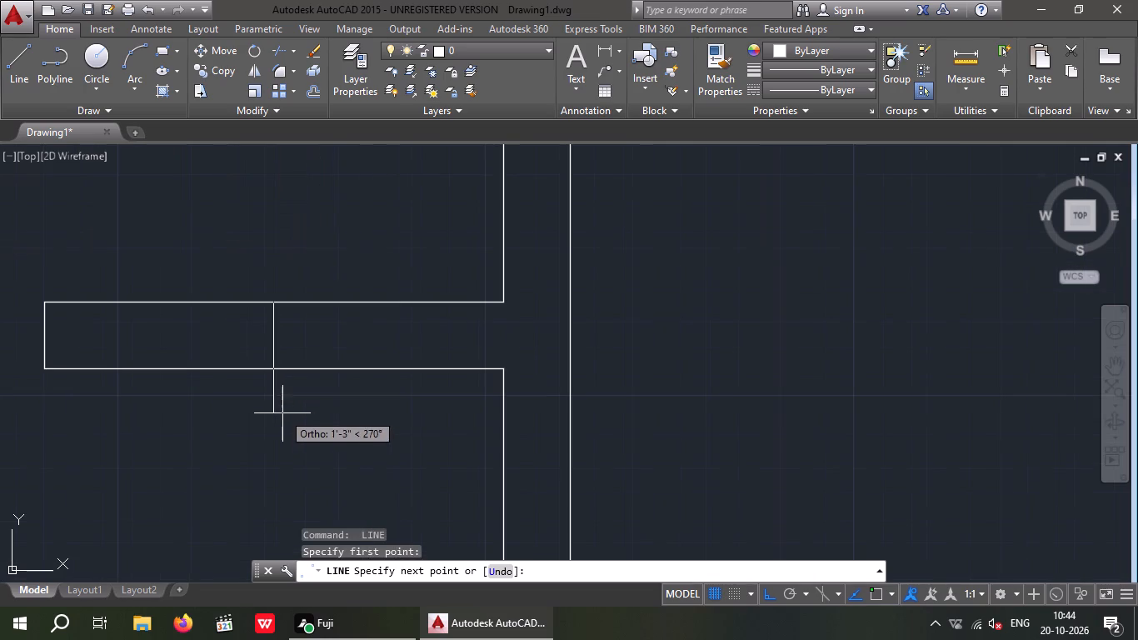
pyautogui.moveTo(274, 365); pyautogui.dragTo(274, 372)
pyautogui.scroll(-4, 291, 391)
pyautogui.press('space')
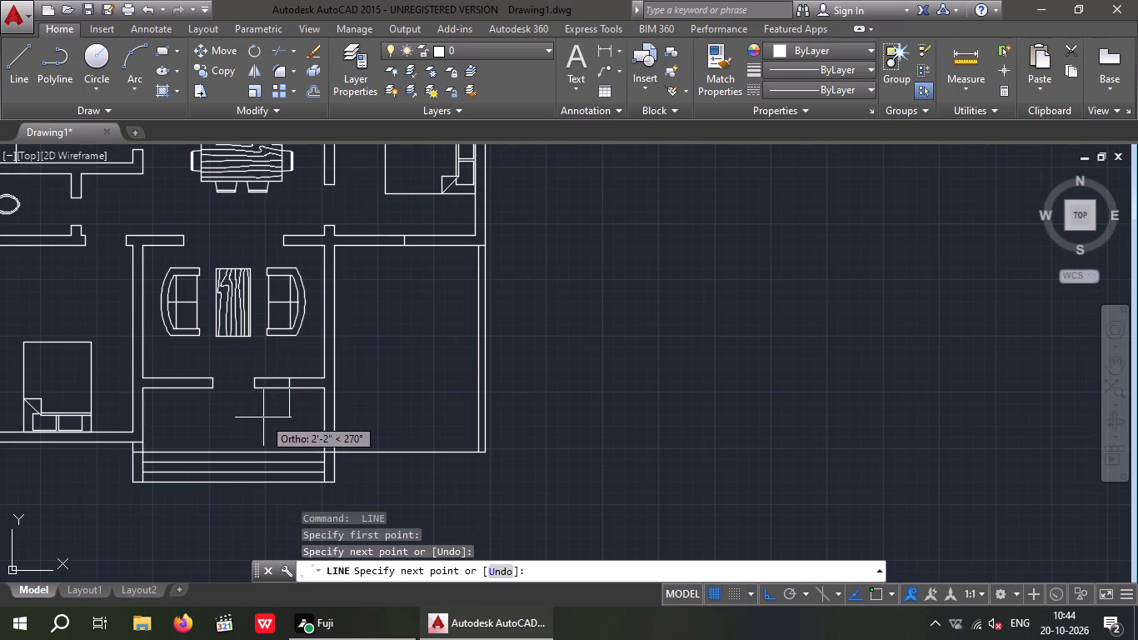
# Draw a short vertical line across the wall segment left of the sofa room's front door opening, from its upper line's midpoint.
pyautogui.moveTo(247, 416); pyautogui.dragTo(421, 425, button='middle')
pyautogui.scroll(3, 333, 397)
pyautogui.press('space')
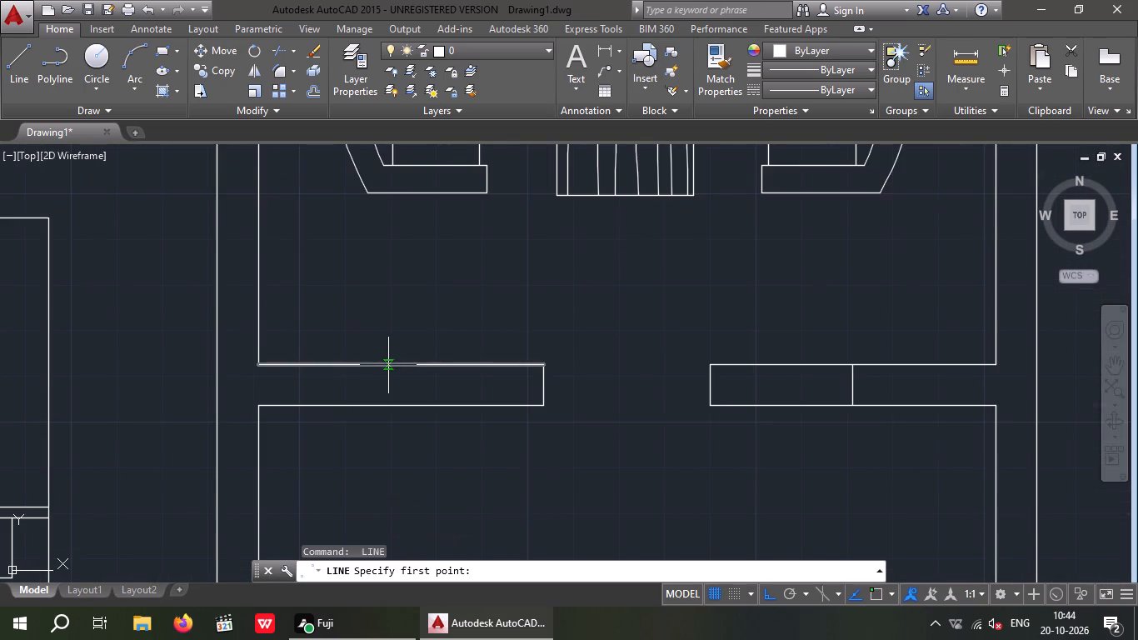
pyautogui.moveTo(402, 365); pyautogui.dragTo(399, 392)
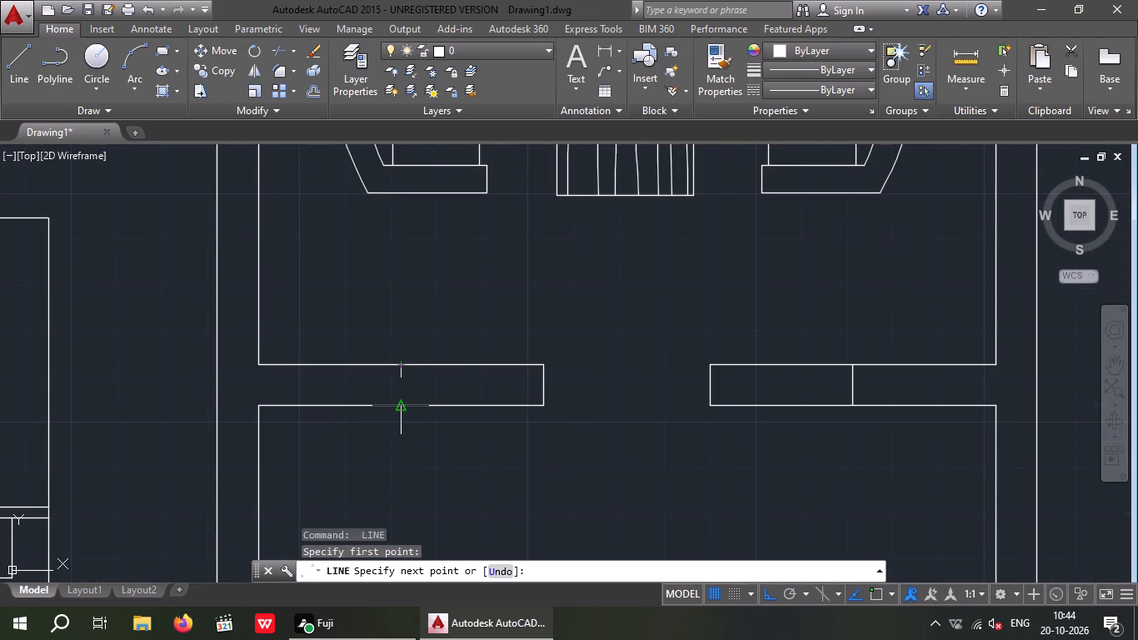
pyautogui.click(399, 406)
pyautogui.press('space')
# Draw a short horizontal line across the kitchen's left outer wall, starting from the midpoint of the wall's inner line.
pyautogui.scroll(-3, 392, 419)
pyautogui.moveTo(417, 436); pyautogui.dragTo(516, 419, button='middle')
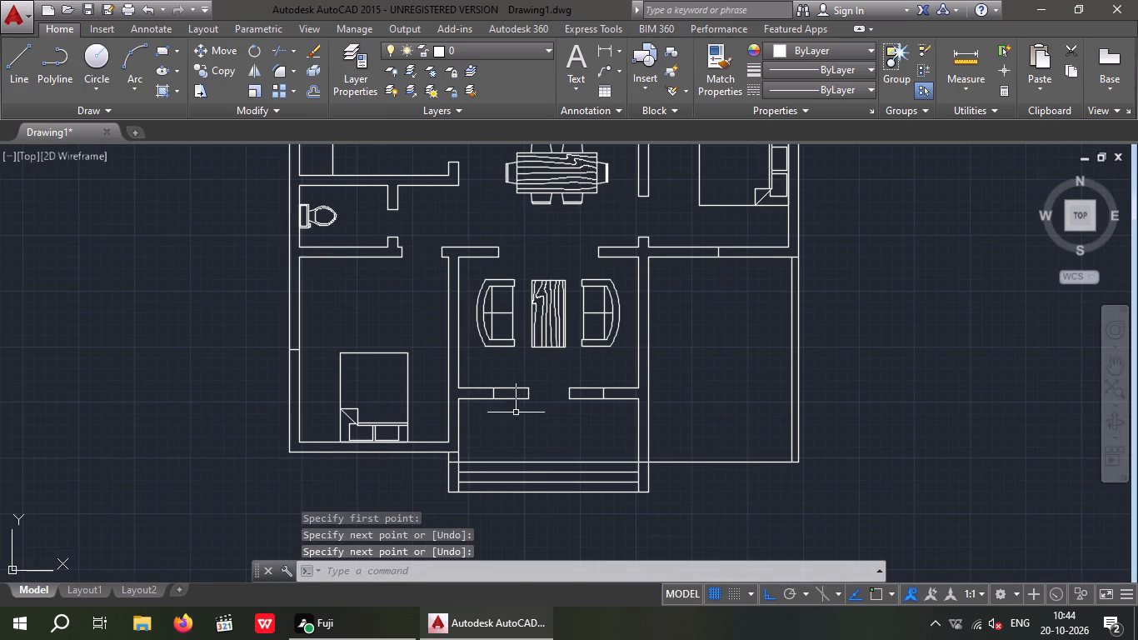
pyautogui.moveTo(425, 385); pyautogui.dragTo(447, 528, button='middle')
pyautogui.scroll(-1, 447, 527)
pyautogui.scroll(3, 357, 342)
pyautogui.press('space')
pyautogui.click(397, 360)
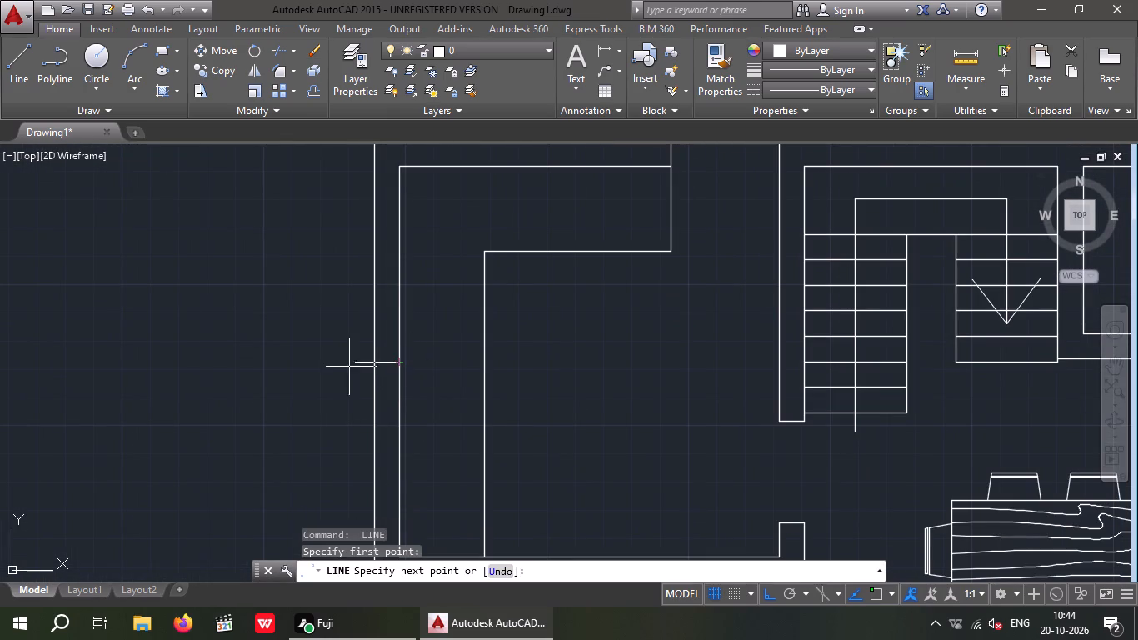
pyautogui.scroll(2, 355, 366)
pyautogui.click(394, 361)
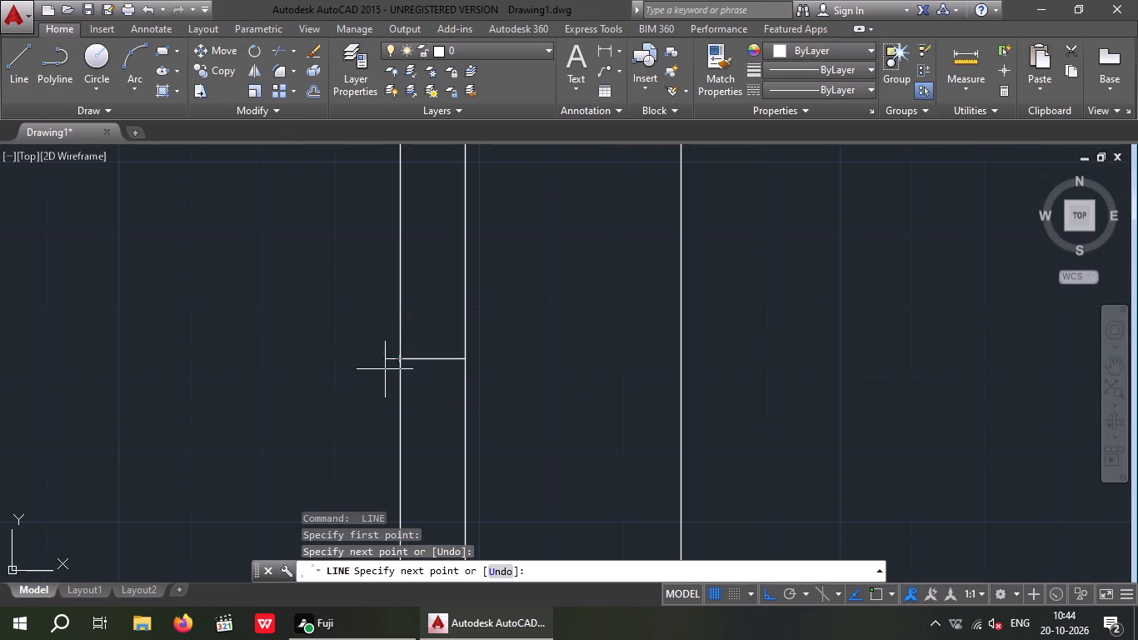
pyautogui.press('space')
# Draw a short vertical line across the outer wall above the staircase, starting from the midpoint of the wall's inner line.
pyautogui.scroll(-3, 348, 364)
pyautogui.moveTo(481, 355); pyautogui.dragTo(484, 425, button='middle')
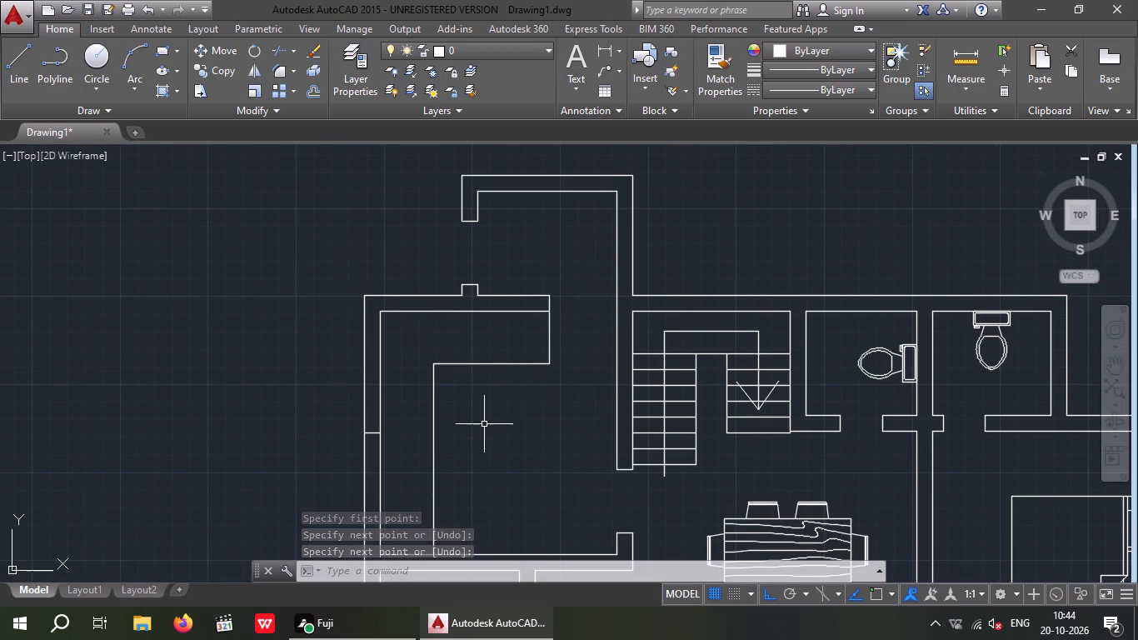
pyautogui.press('space')
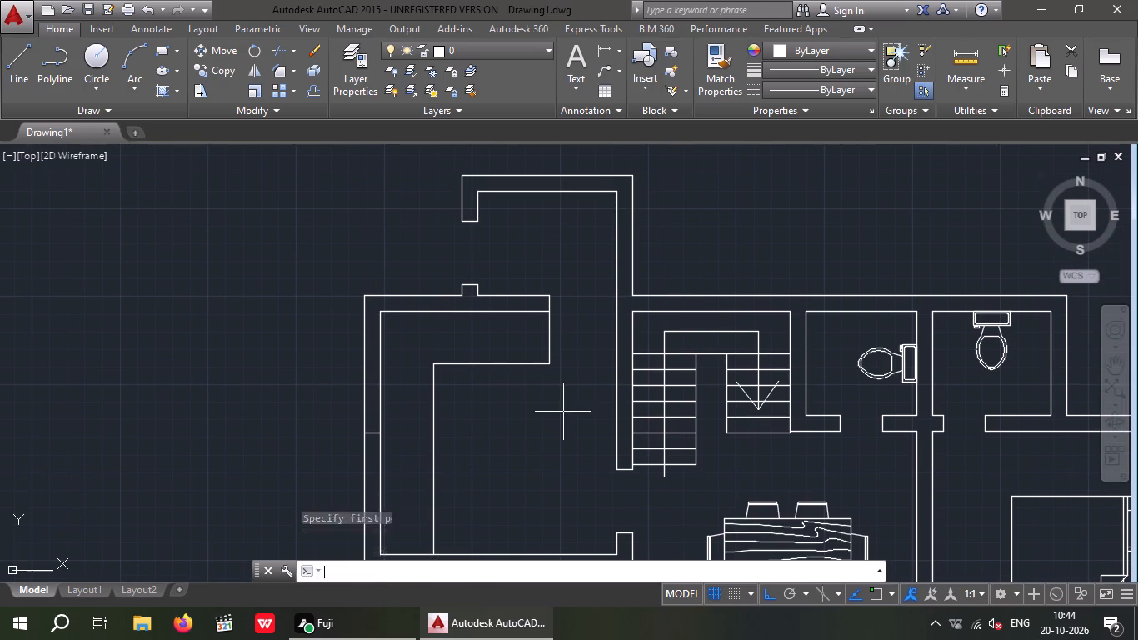
pyautogui.click(711, 313)
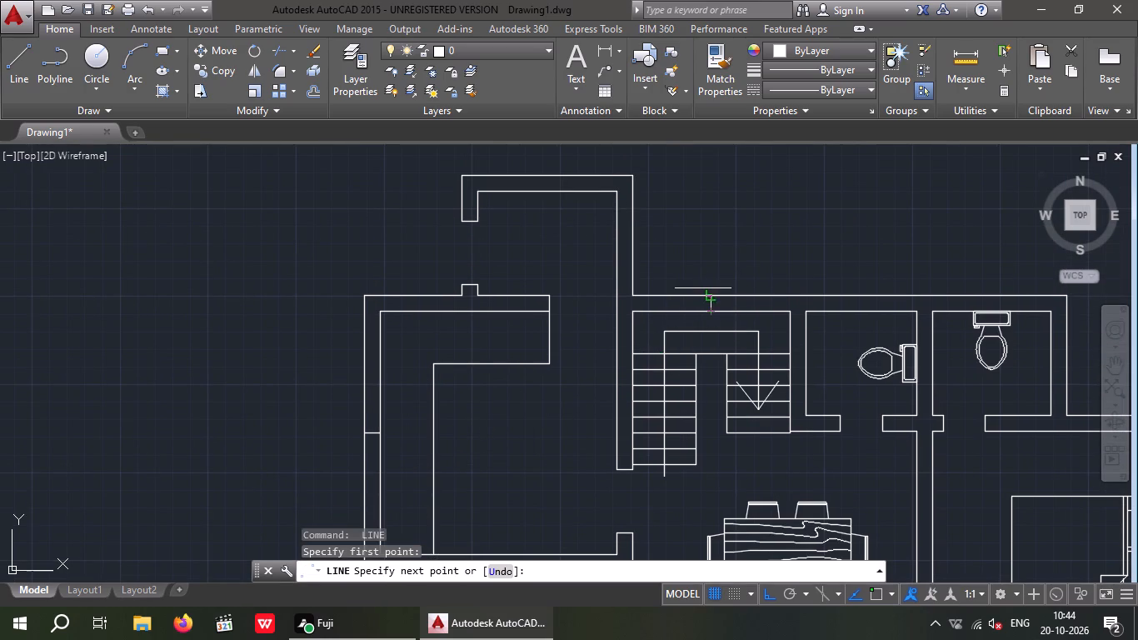
pyautogui.scroll(2, 703, 287)
pyautogui.click(721, 312)
pyautogui.press('space')
# Draw a short vertical line across the top wall of the projecting room above the kitchen, from the inner line's midpoint.
pyautogui.press('space')
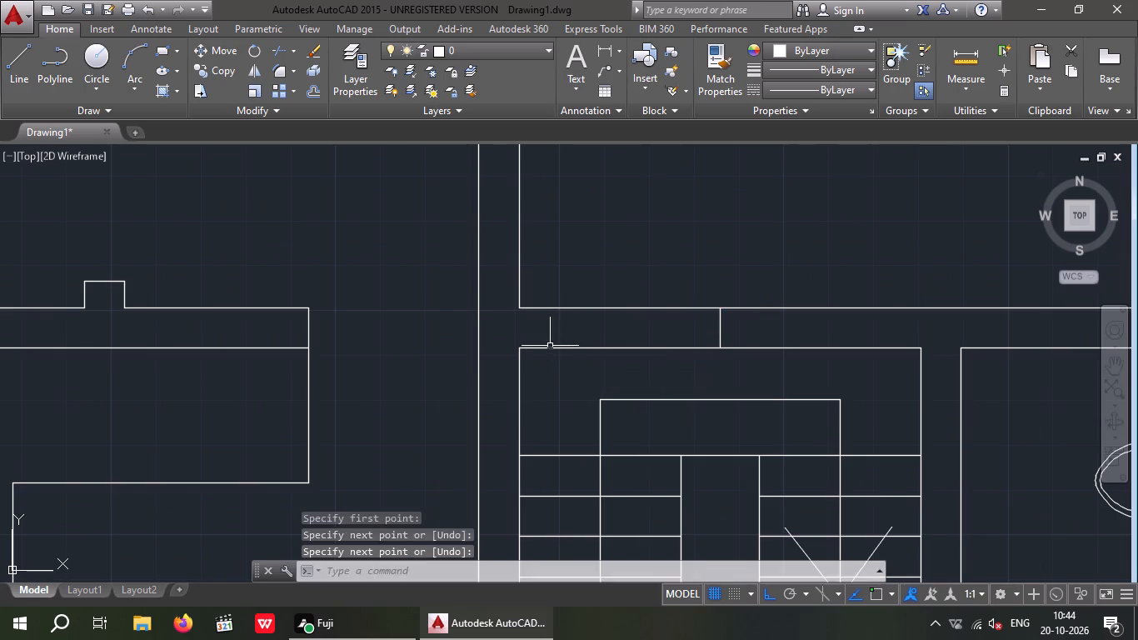
pyautogui.moveTo(322, 372); pyautogui.dragTo(372, 531, button='middle')
pyautogui.press('space')
pyautogui.moveTo(368, 377); pyautogui.dragTo(373, 417, button='middle')
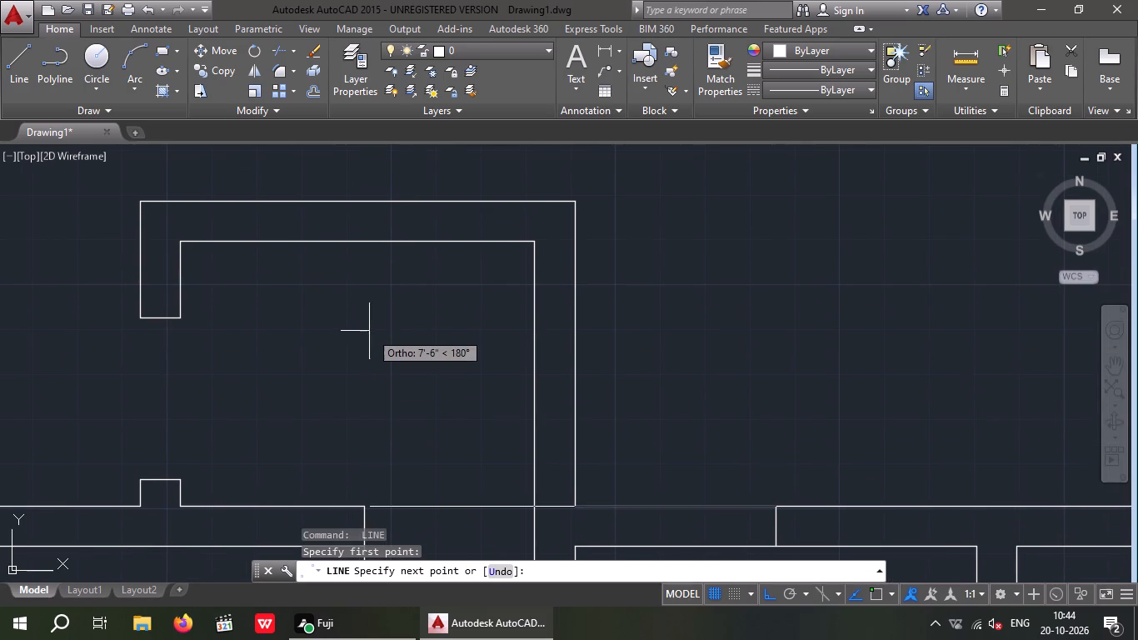
pyautogui.press('space')
pyautogui.press('space')
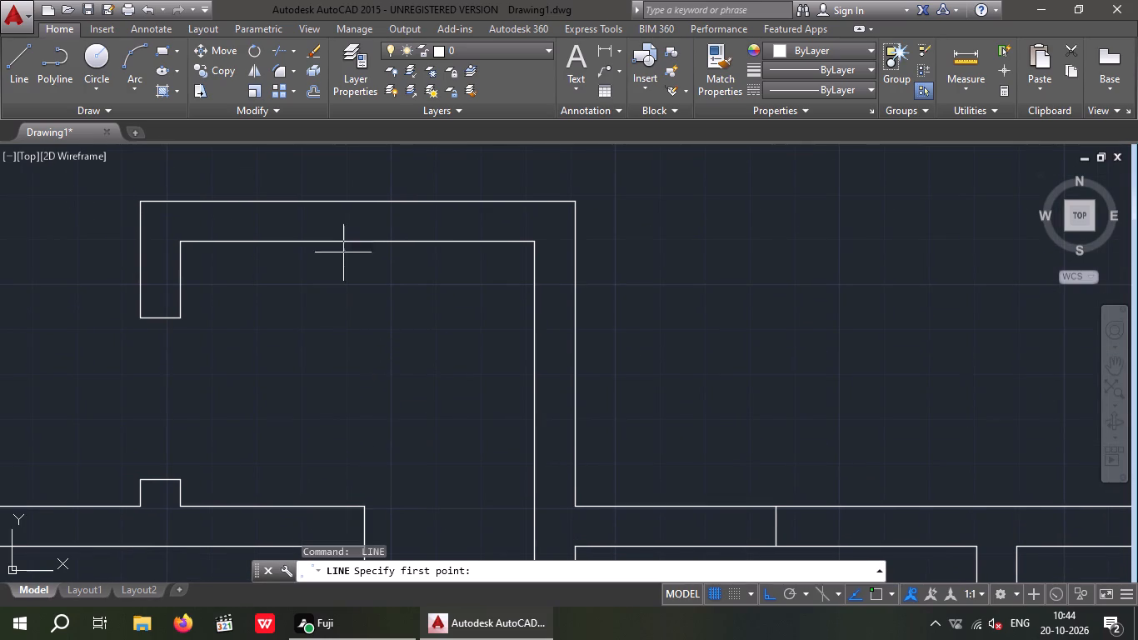
pyautogui.click(358, 241)
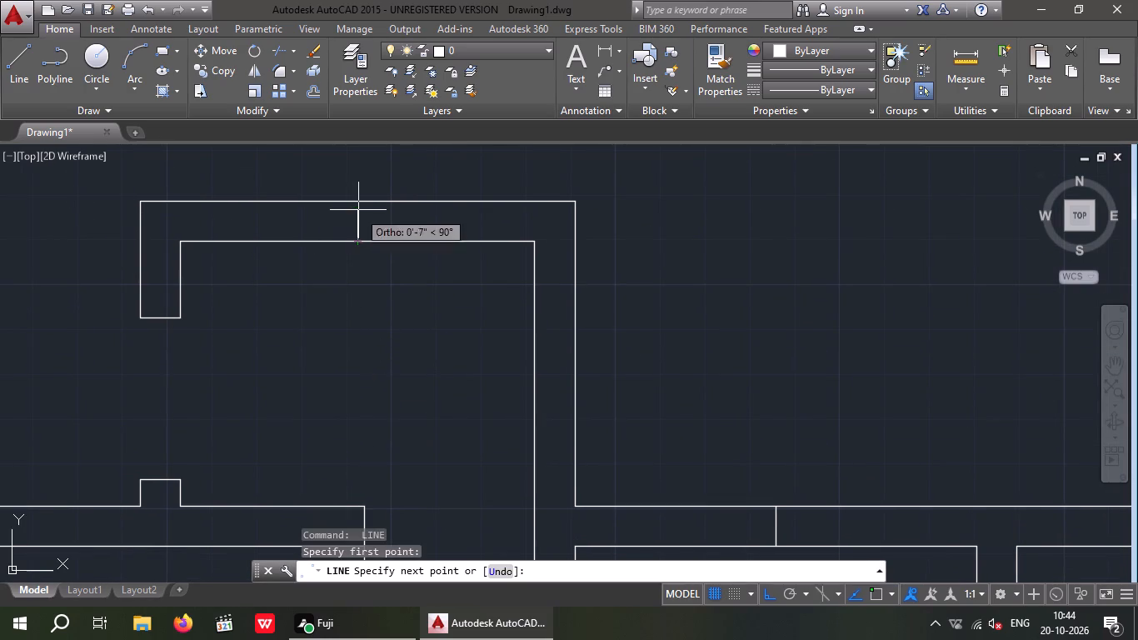
pyautogui.click(358, 202)
pyautogui.press('space')
pyautogui.press('space')
pyautogui.scroll(-2, 357, 340)
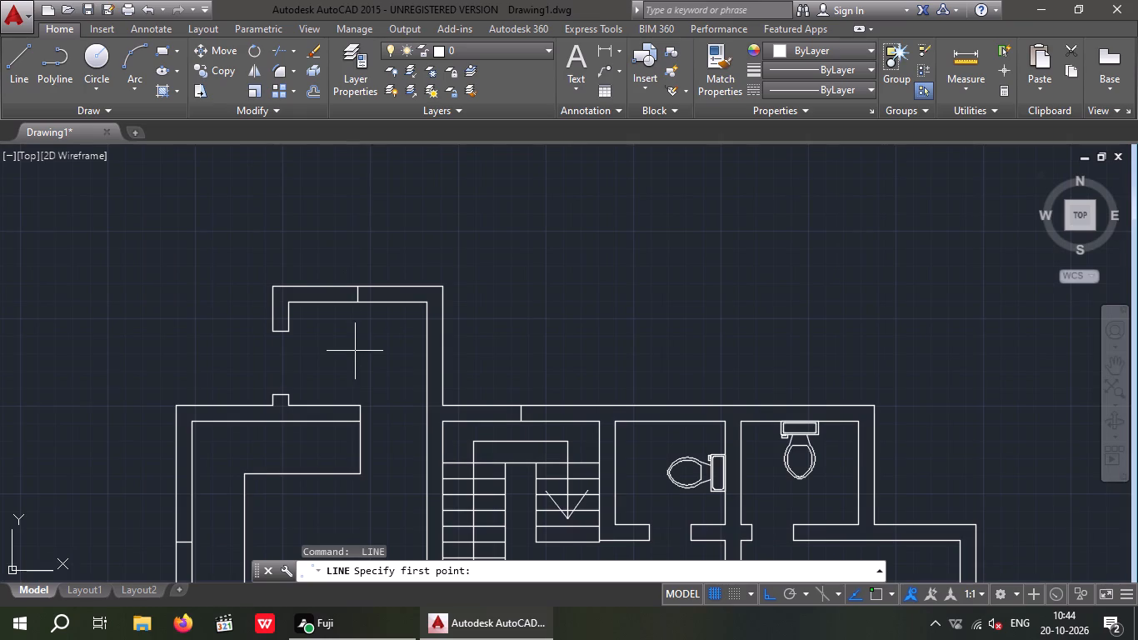
pyautogui.moveTo(355, 351); pyautogui.dragTo(367, 311, button='middle')
pyautogui.scroll(-1, 366, 312)
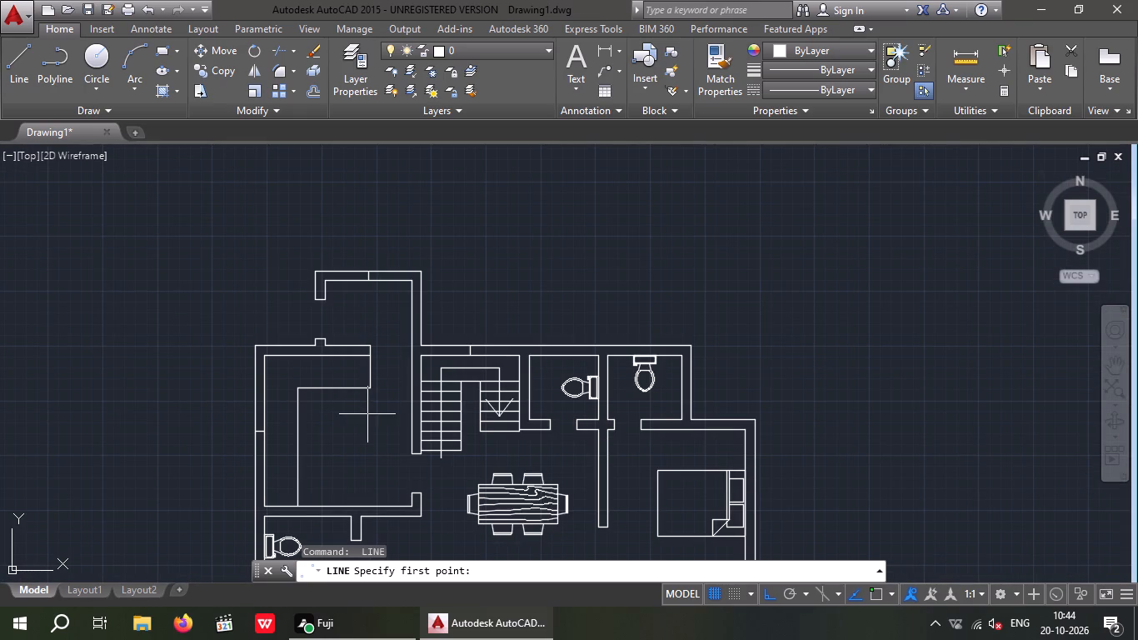
pyautogui.press('Escape')
pyautogui.press('Escape')
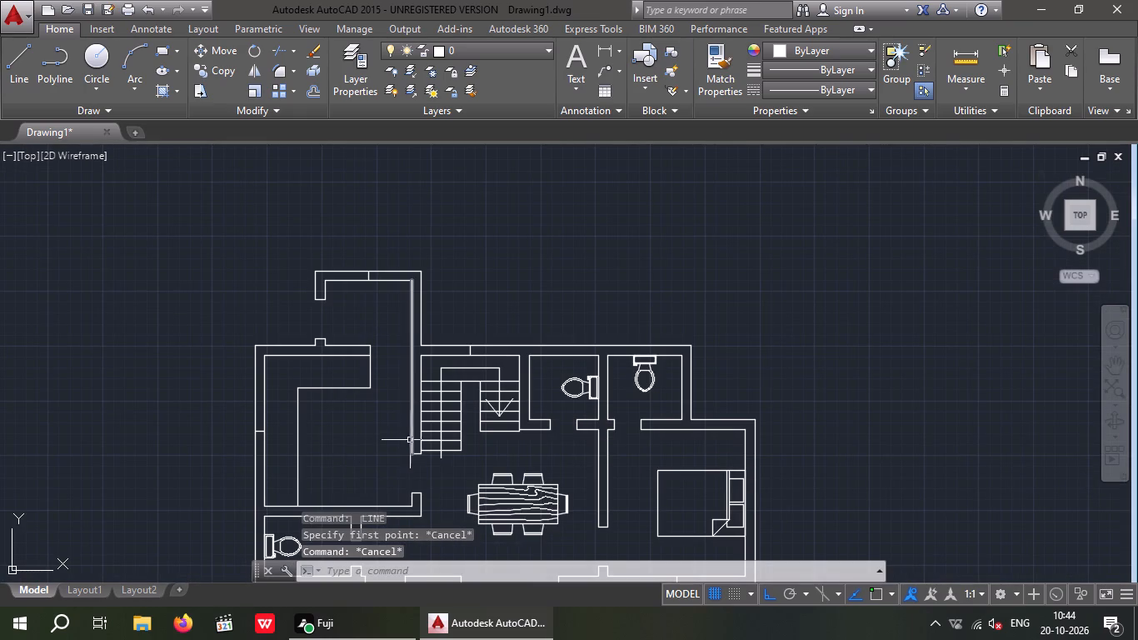
# Offset the midpoint line in the projecting room's top wall by 1'6" to both sides.
pyautogui.press('o')
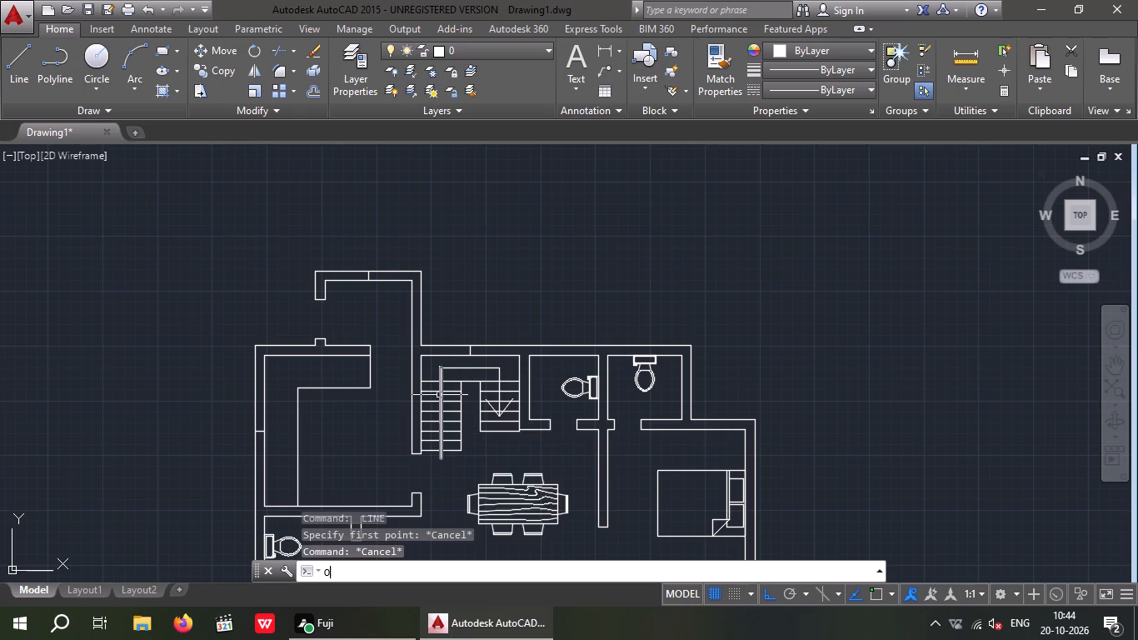
pyautogui.press('Return')
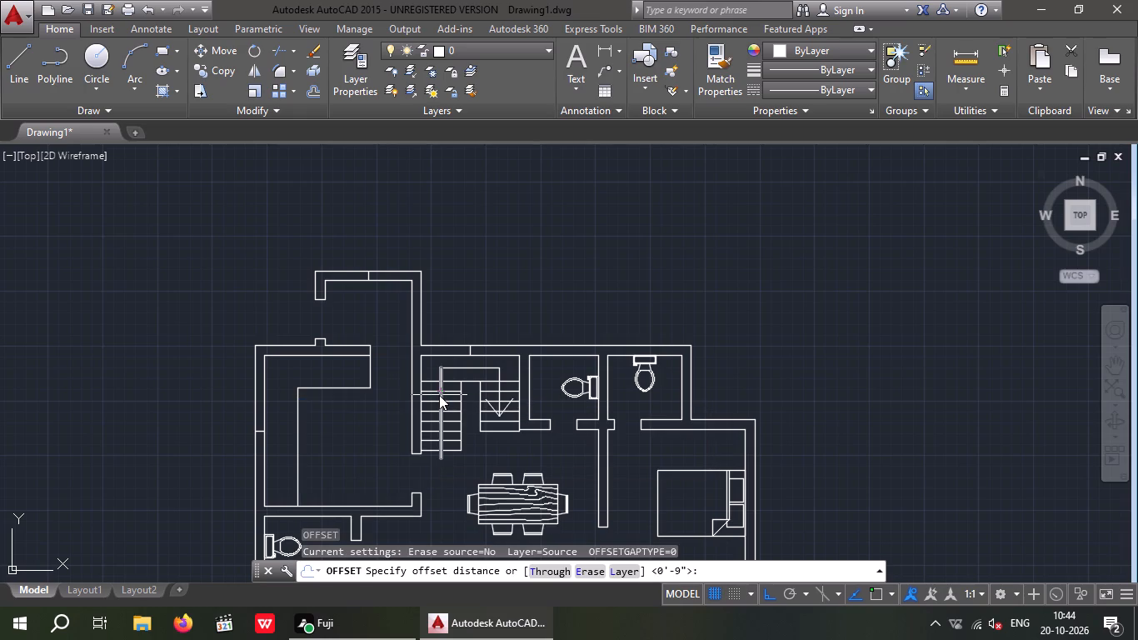
pyautogui.press('3')
pyautogui.press('BackSpace')
pyautogui.write("1'6")
pyautogui.hotkey('shift', '"')
pyautogui.press('Return')
pyautogui.scroll(1, 440, 362)
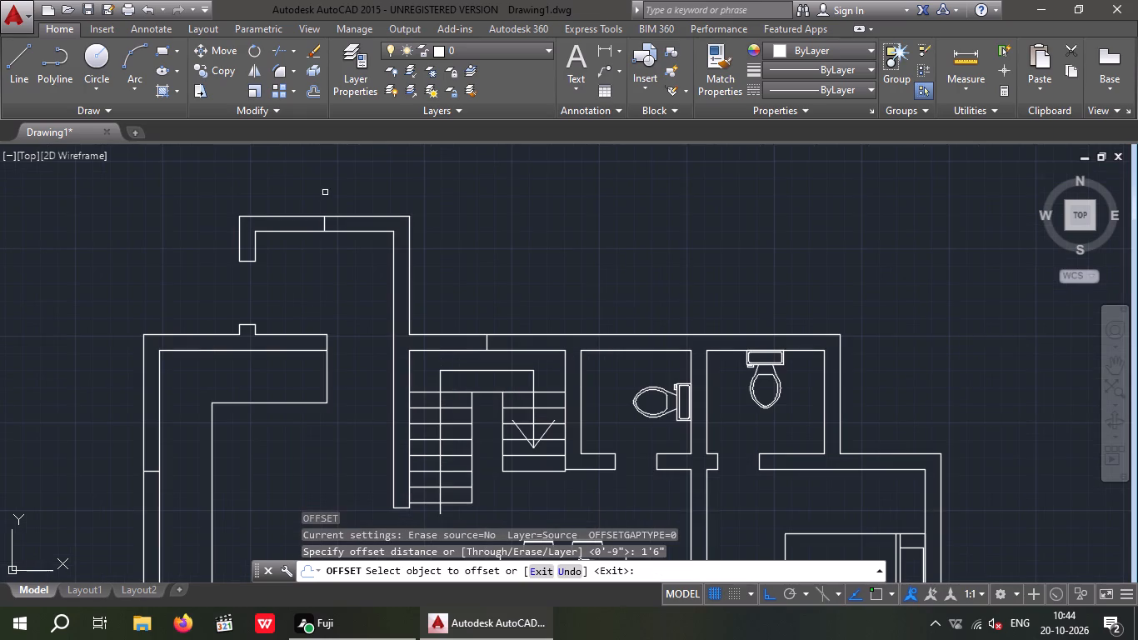
pyautogui.scroll(3, 324, 225)
pyautogui.click(318, 215)
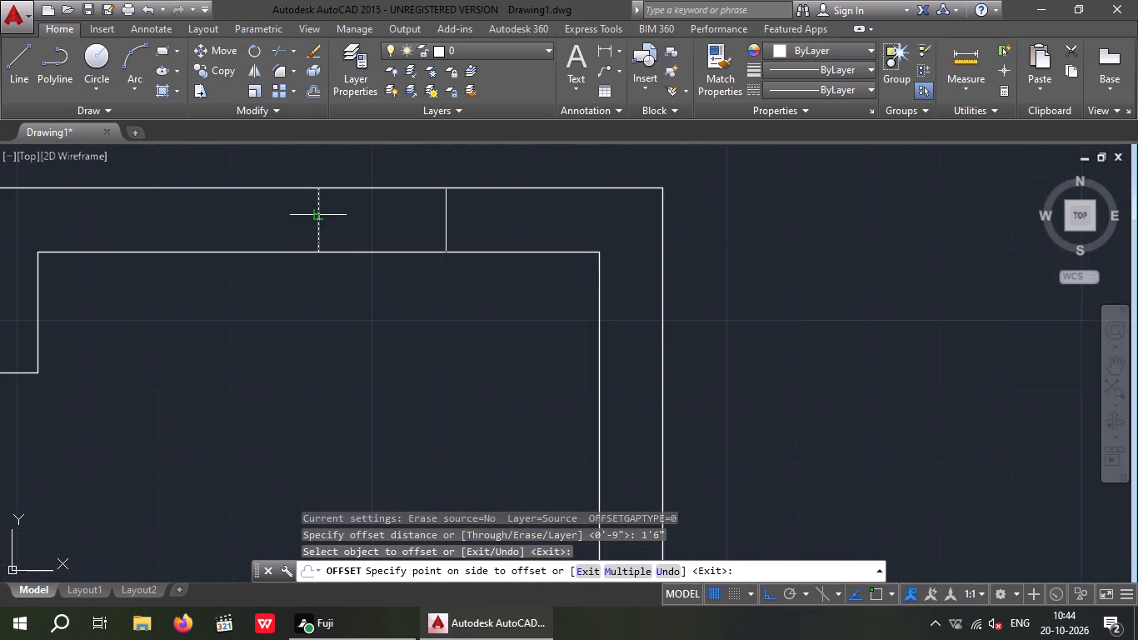
pyautogui.click(416, 215)
pyautogui.moveTo(318, 218); pyautogui.dragTo(294, 227)
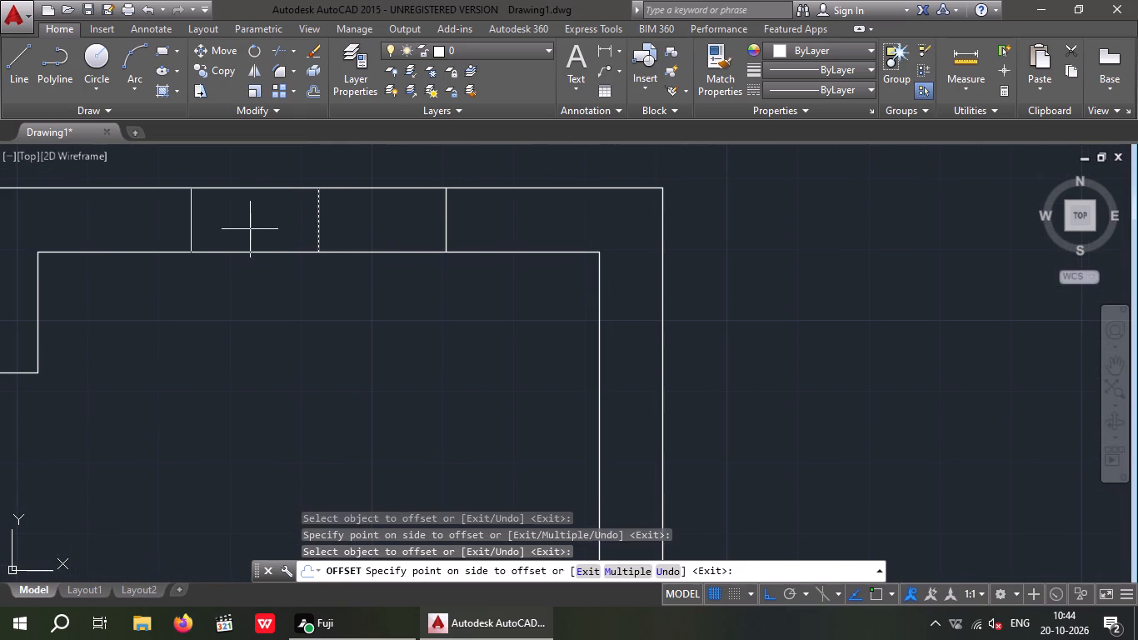
pyautogui.click(250, 229)
# Offset the midpoint line in the wall above the staircase to both sides at the same 1'6" distance.
pyautogui.scroll(1, 258, 219)
pyautogui.scroll(-4, 258, 219)
pyautogui.scroll(2, 433, 347)
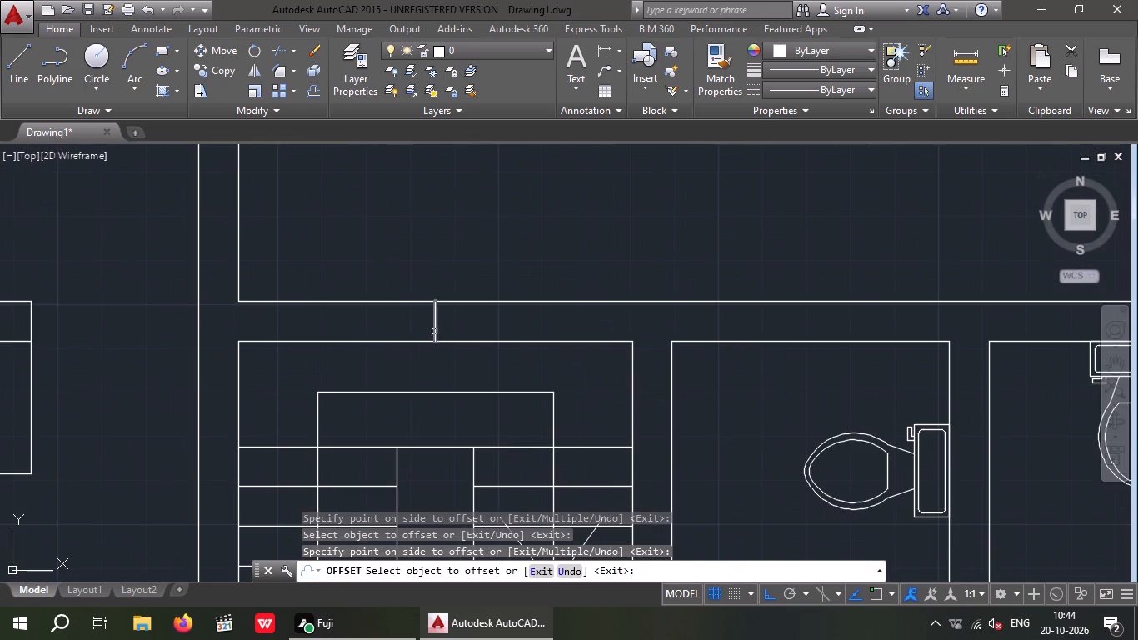
pyautogui.click(436, 320)
pyautogui.click(535, 322)
pyautogui.moveTo(433, 320); pyautogui.dragTo(372, 332)
pyautogui.click(339, 332)
# Offset the midpoint line in the kitchen's left outer wall by 1'6" both upward and downward.
pyautogui.scroll(-4, 372, 310)
pyautogui.moveTo(345, 385); pyautogui.dragTo(461, 362, button='middle')
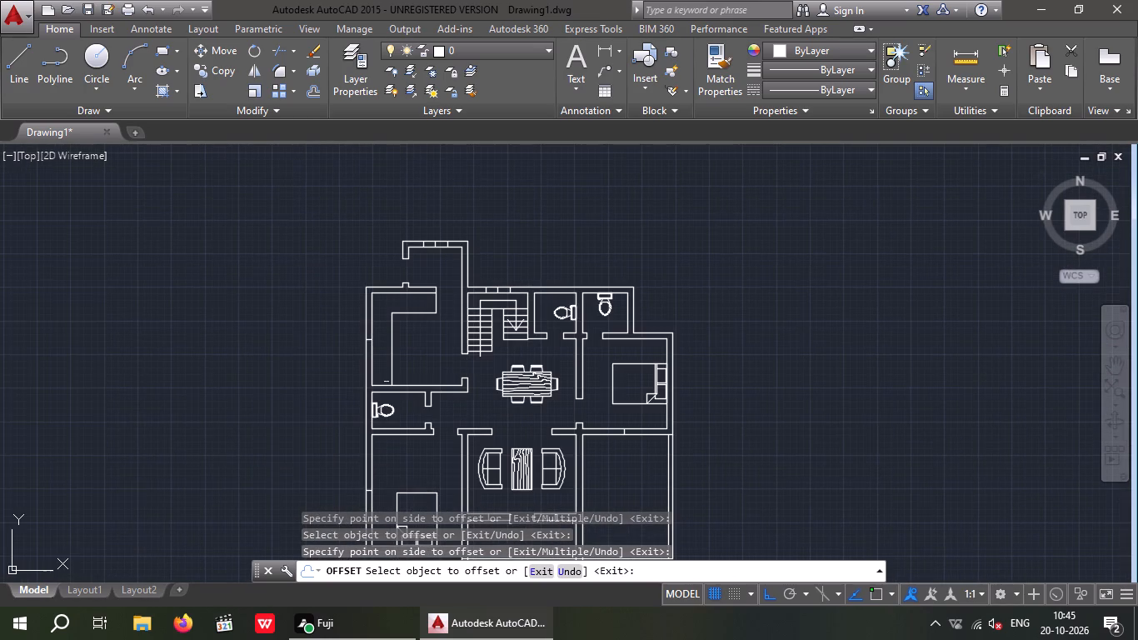
pyautogui.scroll(3, 363, 344)
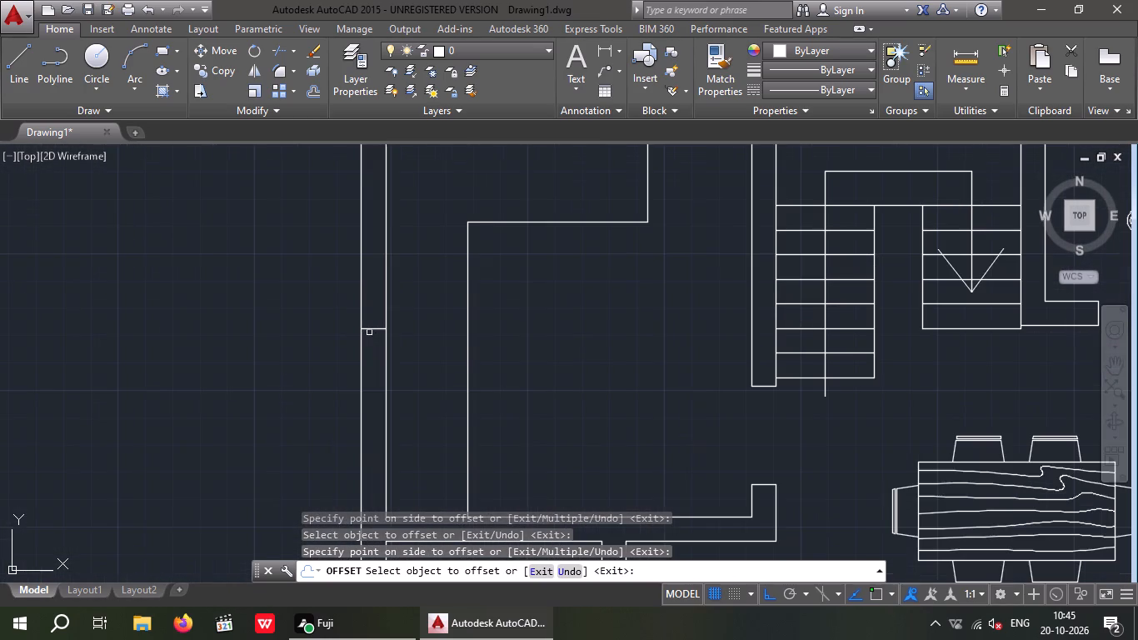
pyautogui.click(373, 328)
pyautogui.click(382, 273)
pyautogui.moveTo(372, 331); pyautogui.dragTo(372, 358)
pyautogui.click(372, 363)
# Offset the midpoint line in the lower-left bedroom's outer wall by 1'6" both upward and downward.
pyautogui.scroll(-4, 385, 327)
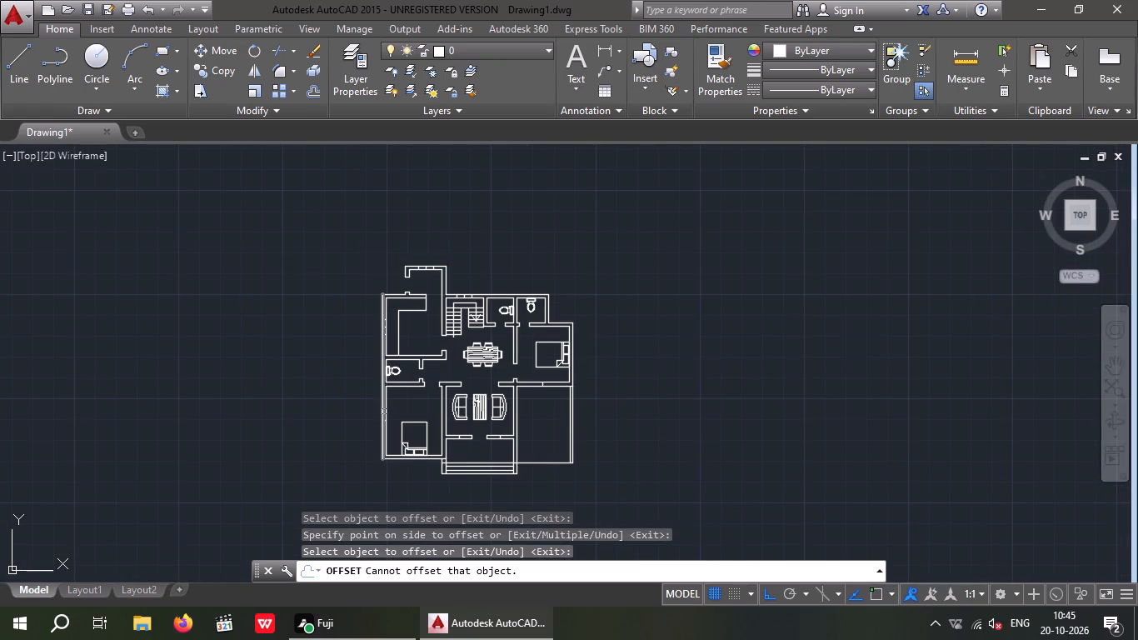
pyautogui.scroll(2, 381, 423)
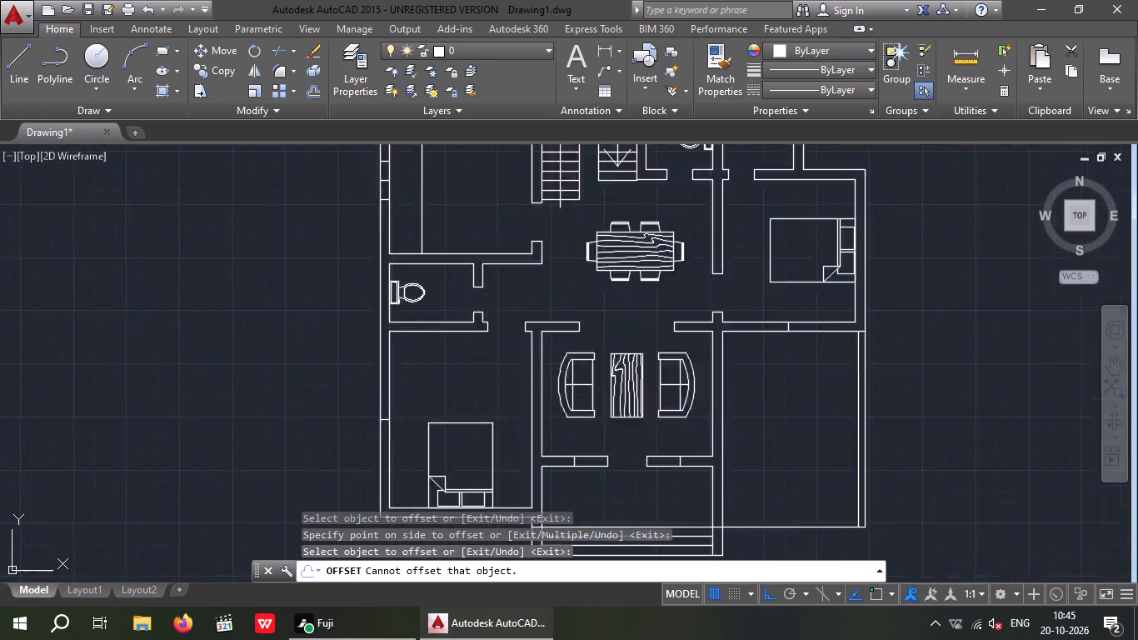
pyautogui.scroll(2, 381, 423)
pyautogui.moveTo(386, 415); pyautogui.dragTo(385, 407)
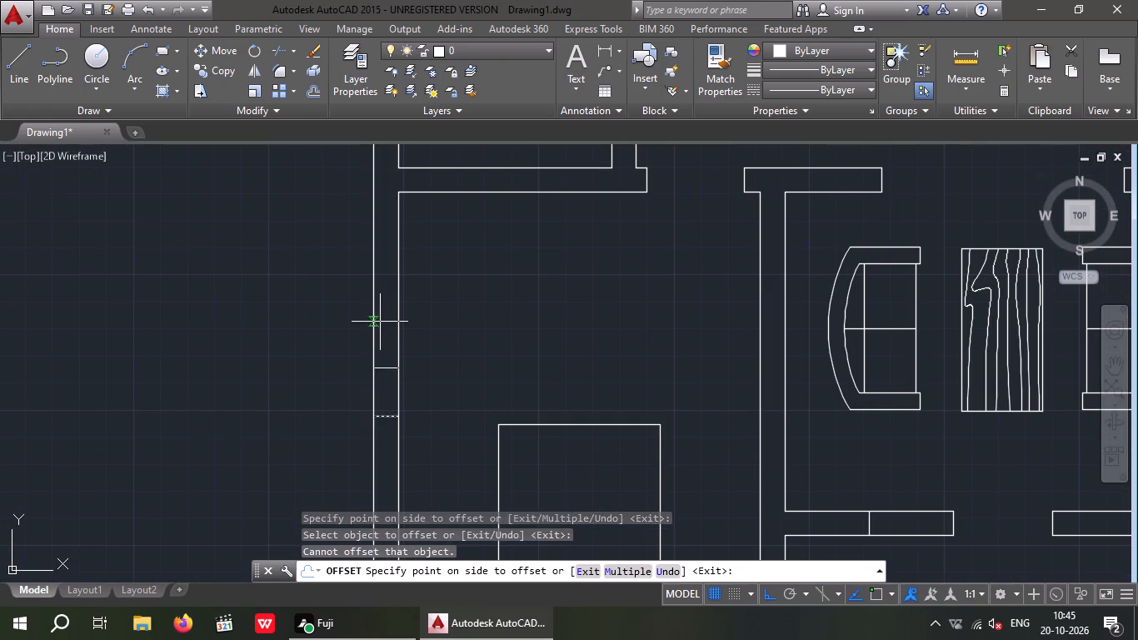
pyautogui.click(380, 320)
pyautogui.moveTo(385, 417); pyautogui.dragTo(385, 425)
pyautogui.scroll(-1, 388, 459)
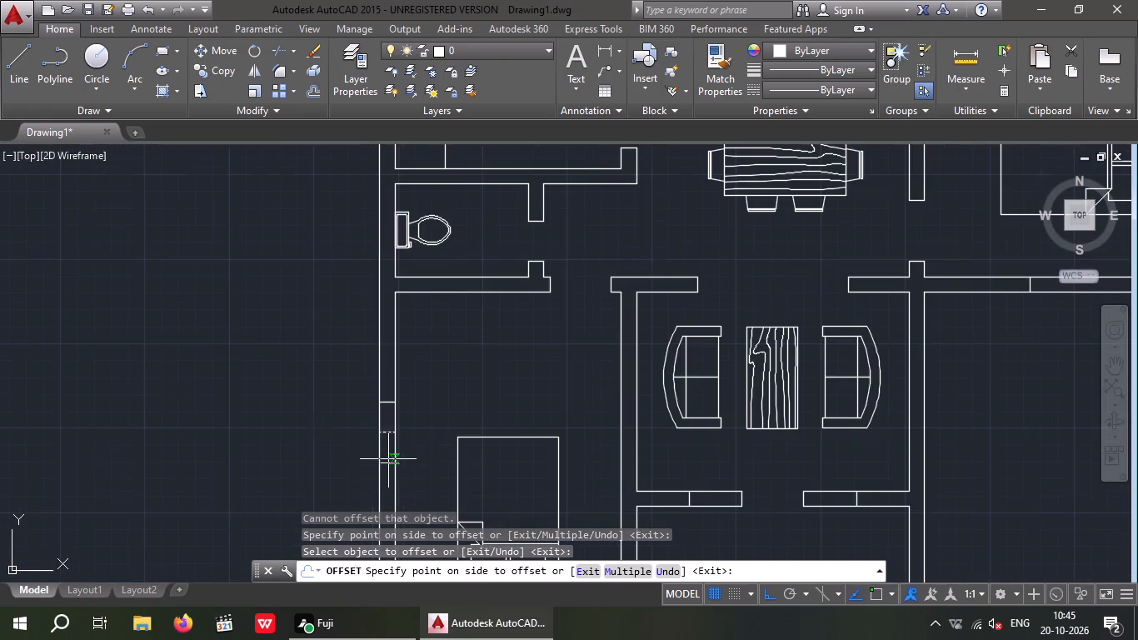
pyautogui.click(387, 447)
# Offset the midpoint line in the right bedroom's bottom wall by 1'6" to both sides and end the Offset command.
pyautogui.scroll(-2, 387, 427)
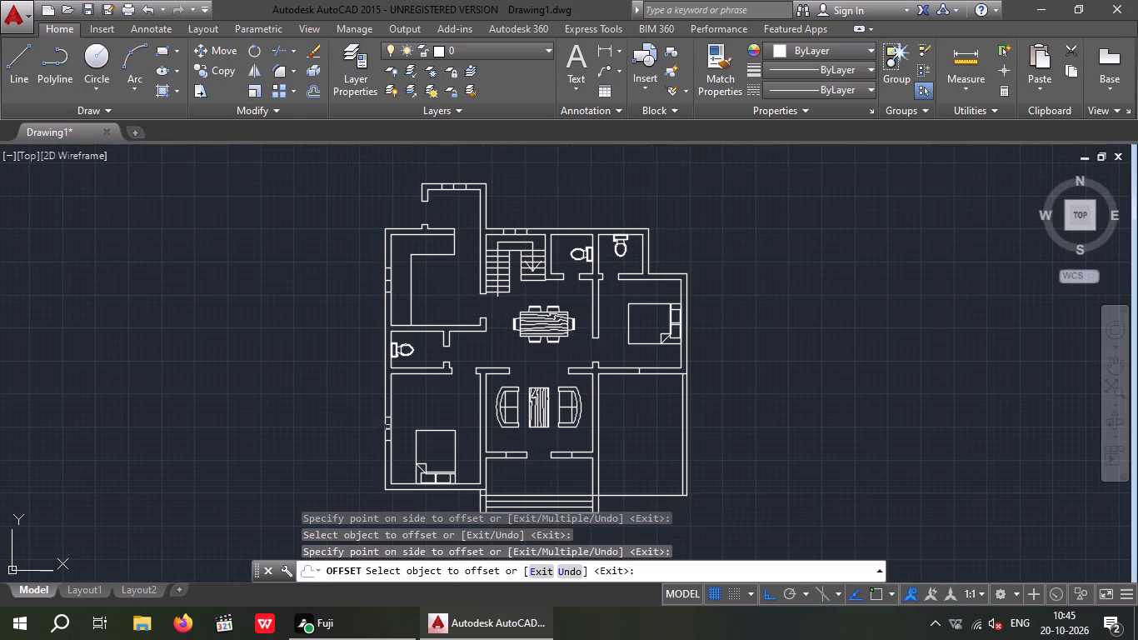
pyautogui.moveTo(361, 397); pyautogui.dragTo(247, 353, button='middle')
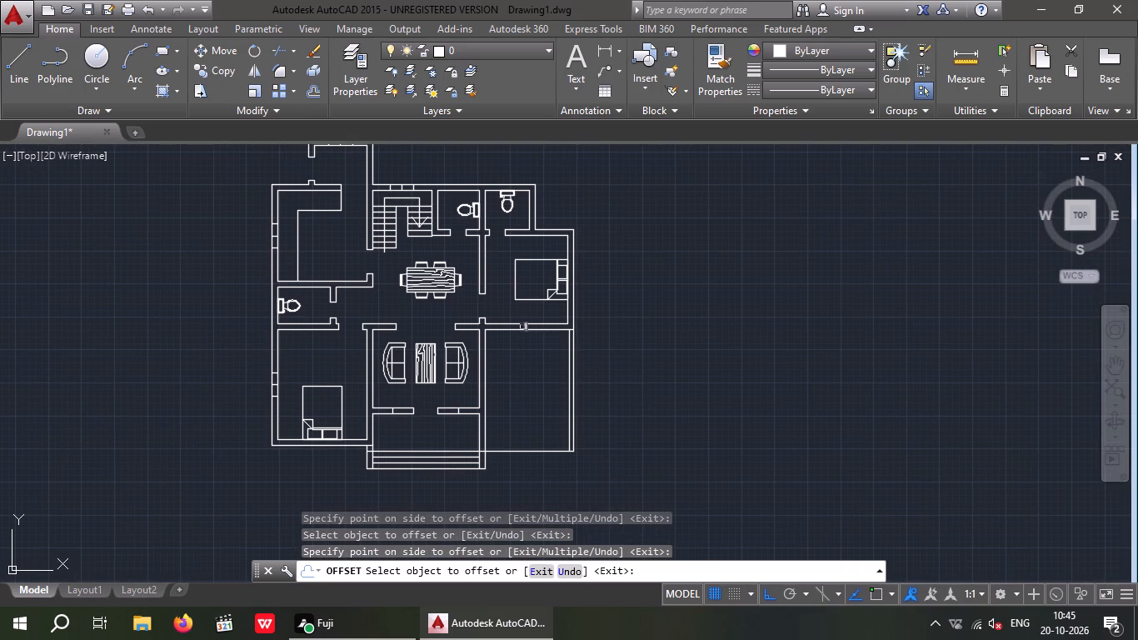
pyautogui.scroll(6, 524, 330)
pyautogui.moveTo(504, 289); pyautogui.dragTo(516, 291)
pyautogui.moveTo(692, 287); pyautogui.dragTo(679, 286)
pyautogui.moveTo(504, 291); pyautogui.dragTo(463, 300)
pyautogui.click(391, 301)
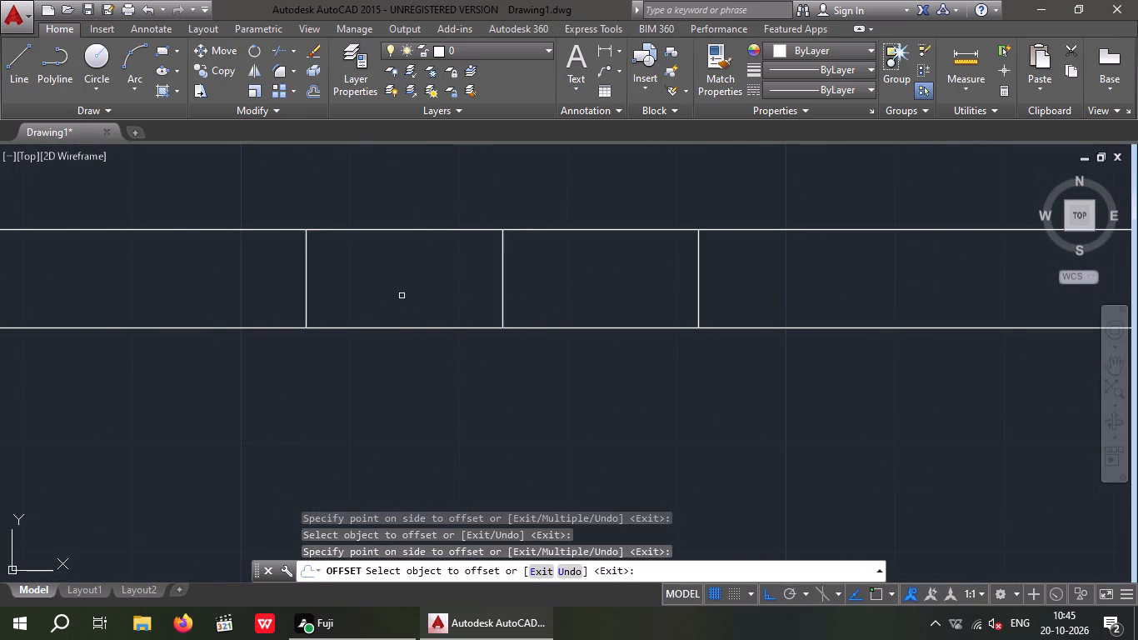
pyautogui.scroll(-5, 402, 296)
pyautogui.scroll(-2, 442, 373)
pyautogui.press('Escape')
pyautogui.press('Escape')
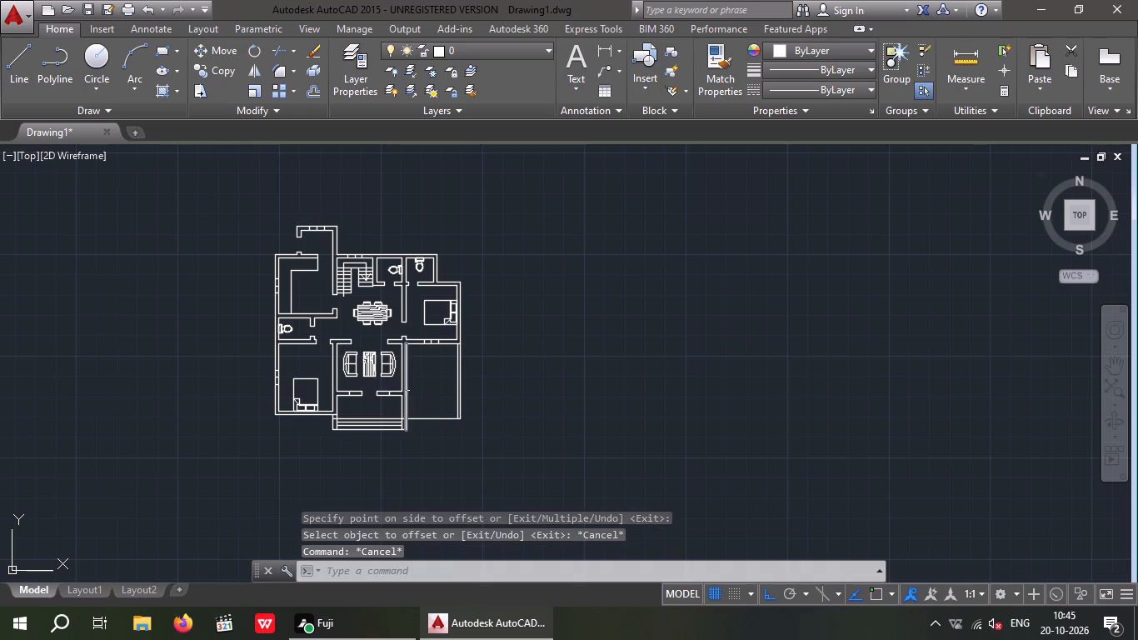
# Offset the midpoint line in the left segment of the living room's front wall by 1' to both sides.
pyautogui.press('o')
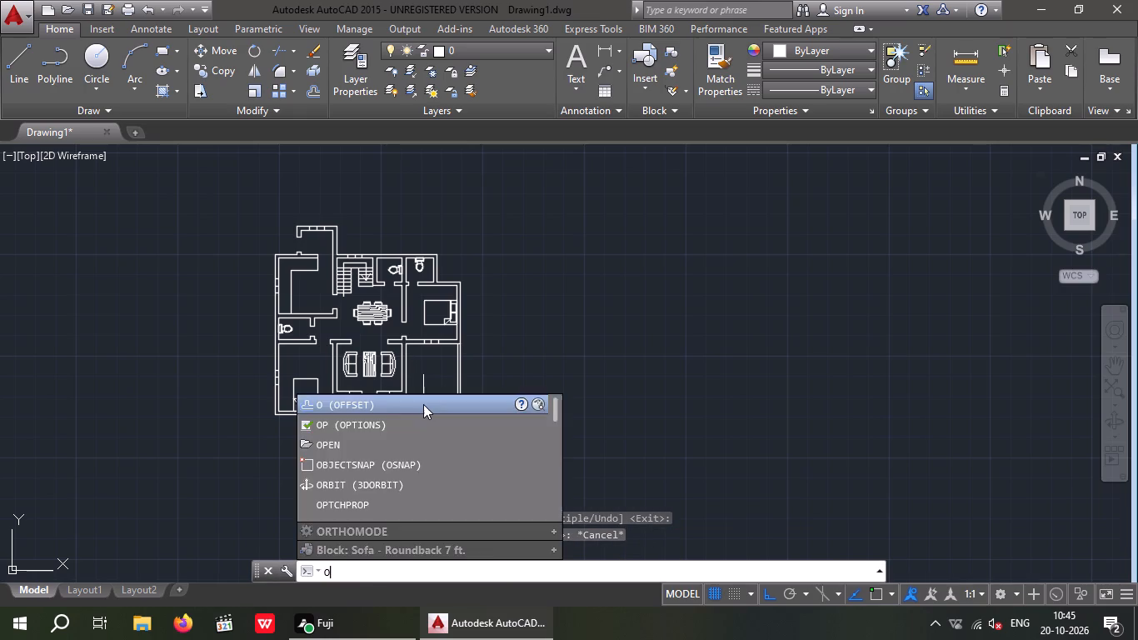
pyautogui.press('Return')
pyautogui.press('1')
pyautogui.press("'")
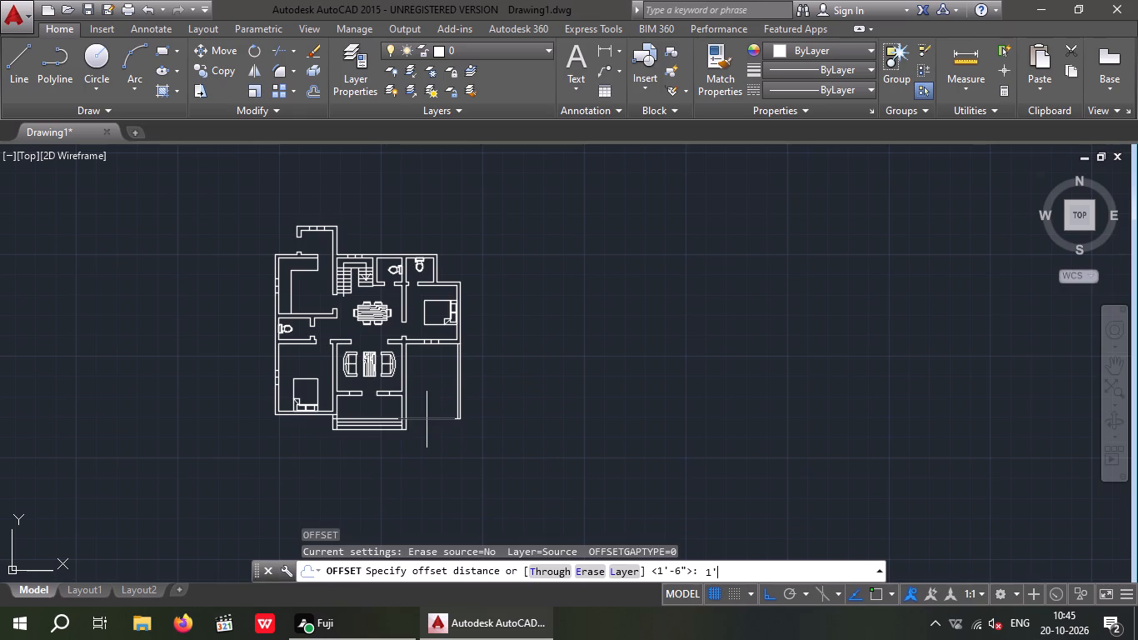
pyautogui.press('Return')
pyautogui.scroll(5, 352, 396)
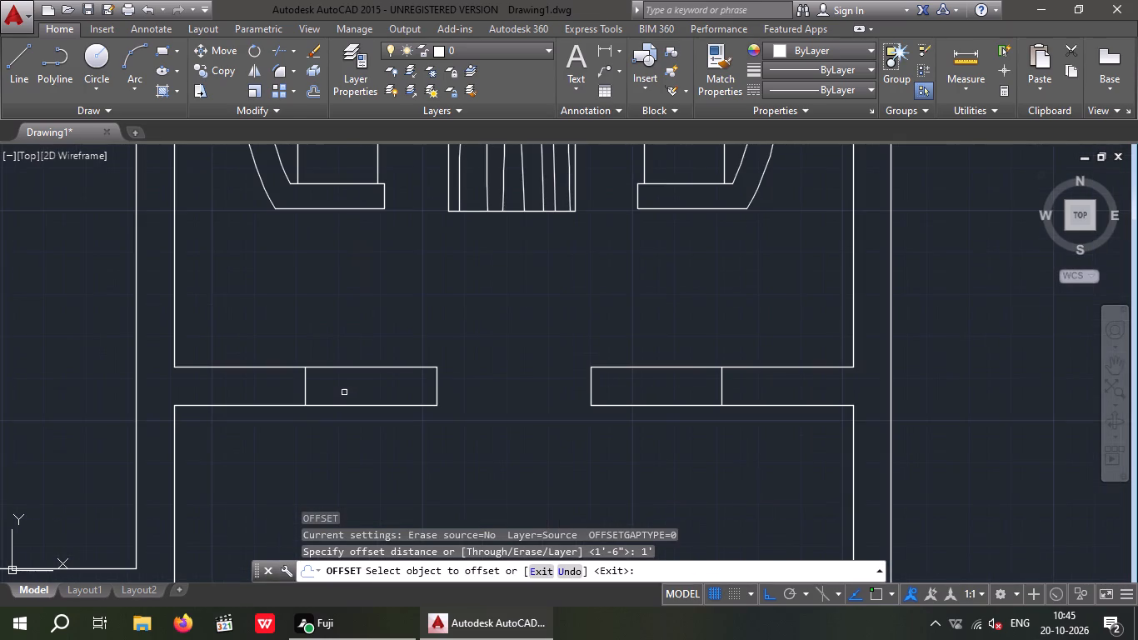
pyautogui.click(304, 387)
pyautogui.click(357, 389)
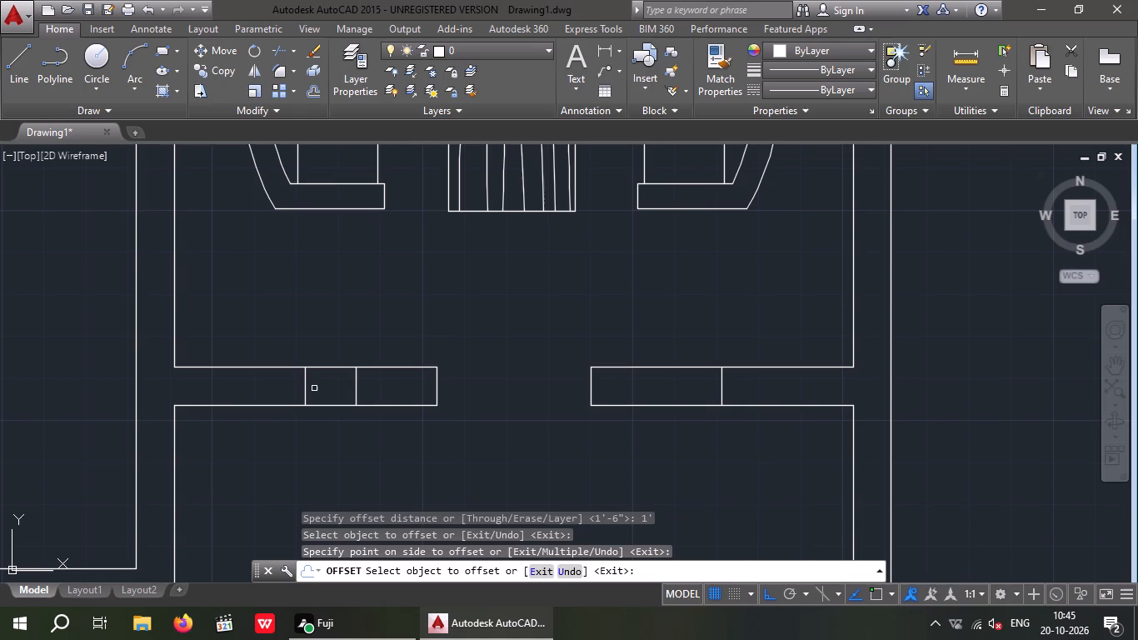
pyautogui.moveTo(307, 388); pyautogui.dragTo(292, 391)
pyautogui.click(271, 392)
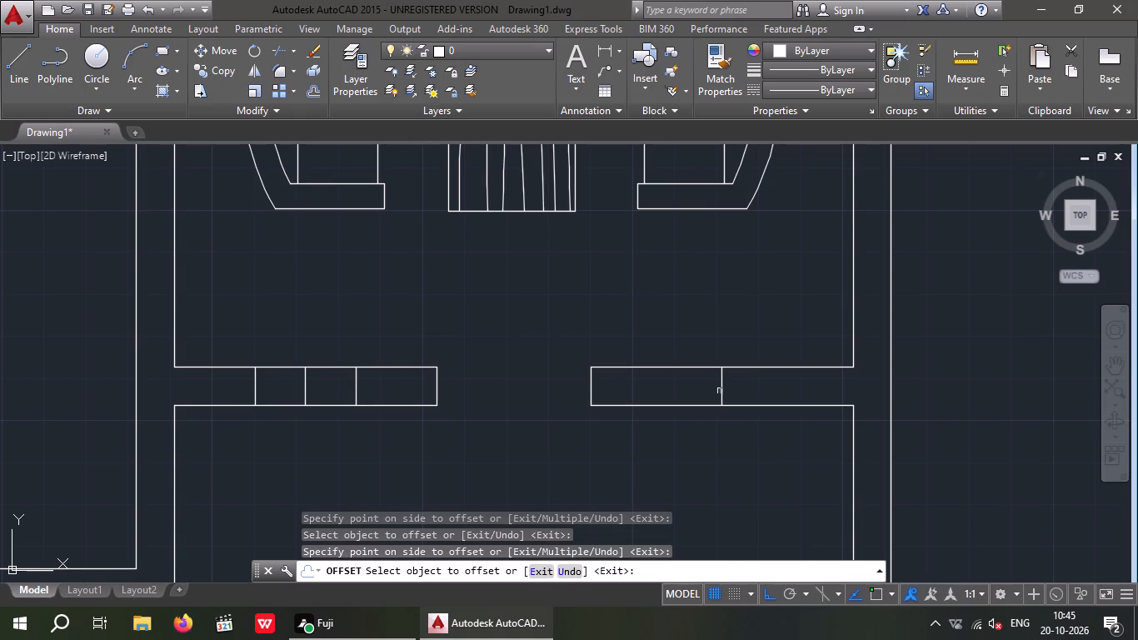
# Offset the midpoint line in the right segment of the living room's front wall by 1' to both sides and end Offset.
pyautogui.click(722, 391)
pyautogui.click(778, 397)
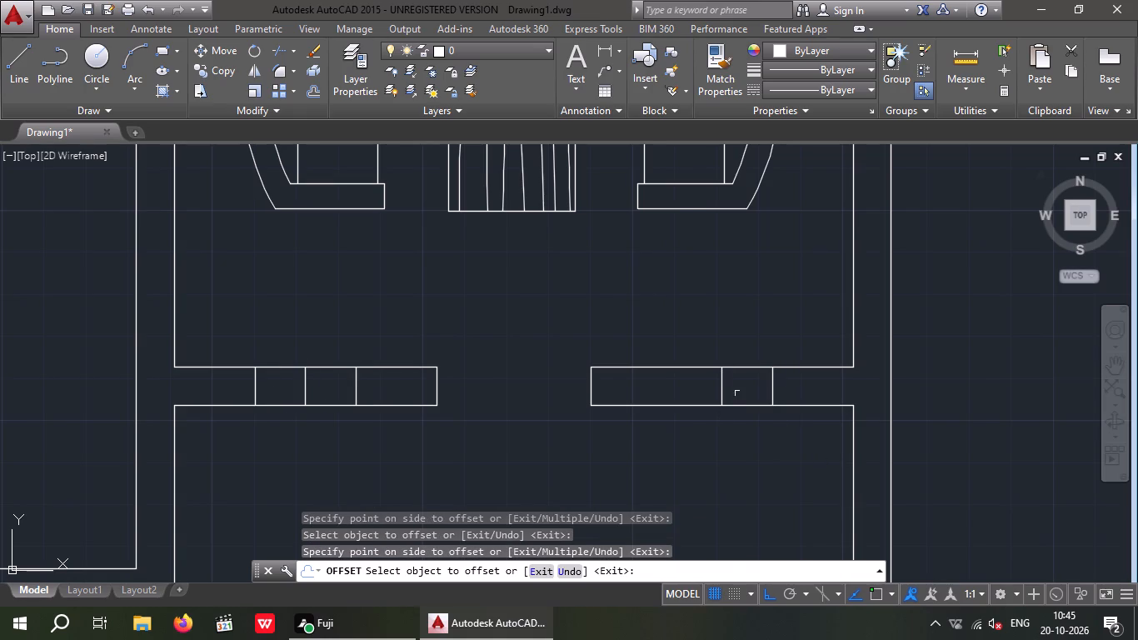
pyautogui.click(724, 387)
pyautogui.click(691, 397)
pyautogui.press('Escape')
pyautogui.press('Escape')
# Delete the original midpoint lines in both segments of the living room's front wall, keeping the offset lines.
pyautogui.scroll(-1, 300, 387)
pyautogui.scroll(2, 300, 387)
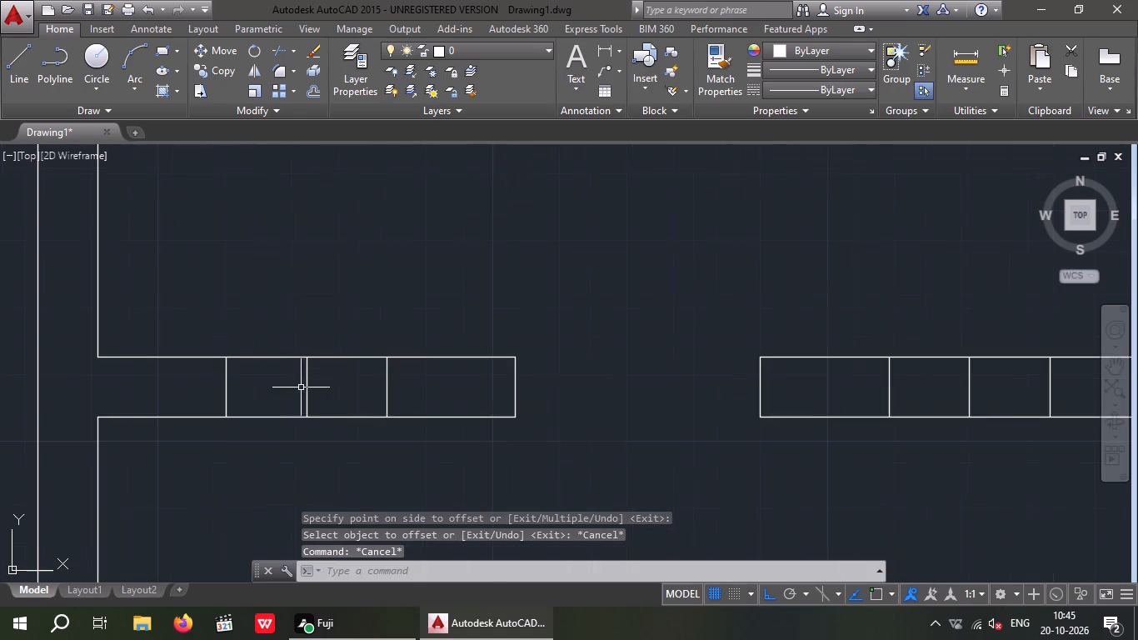
pyautogui.moveTo(327, 381); pyautogui.dragTo(307, 389)
pyautogui.click(297, 389)
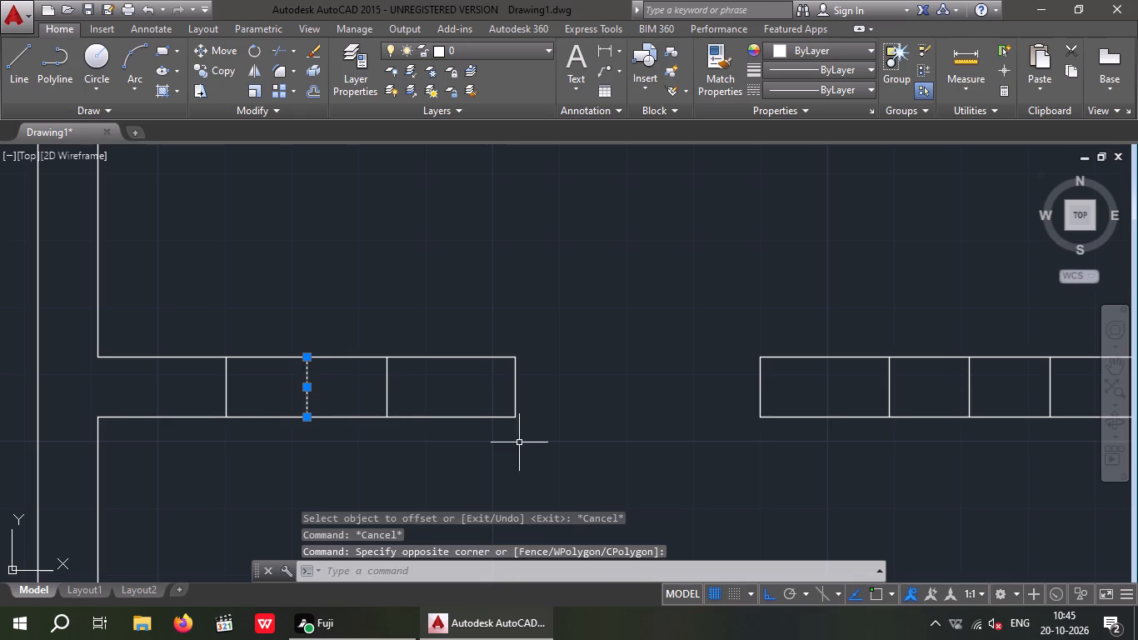
pyautogui.moveTo(1001, 382); pyautogui.dragTo(977, 392)
pyautogui.click(948, 397)
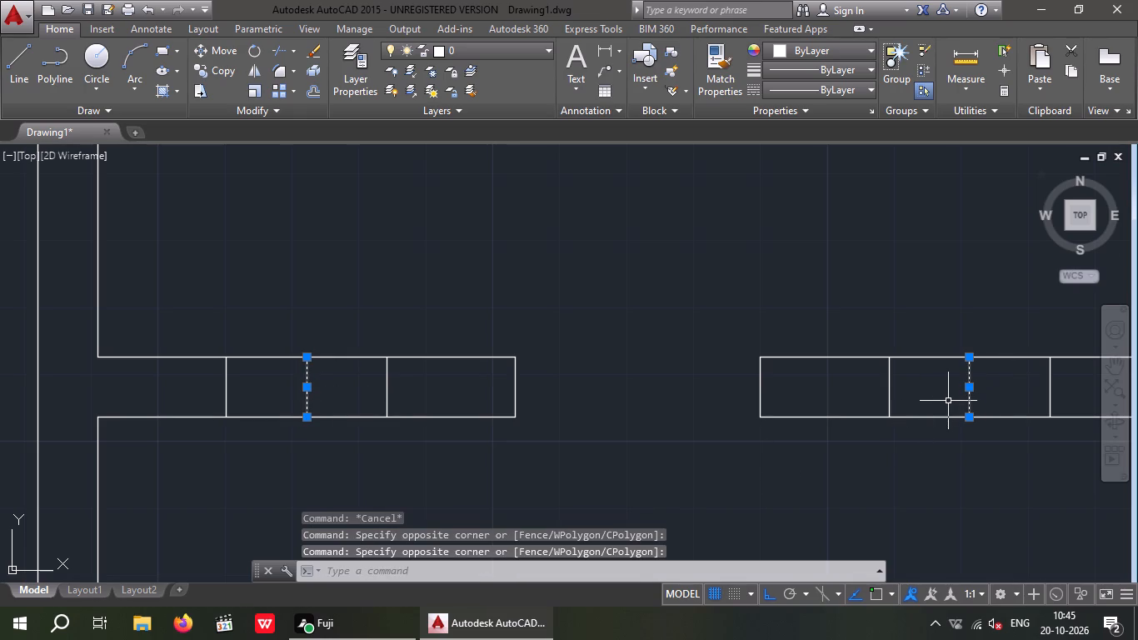
pyautogui.press('Delete')
# Delete the original midpoint line in the lower-left bedroom's outer wall.
pyautogui.scroll(-6, 871, 402)
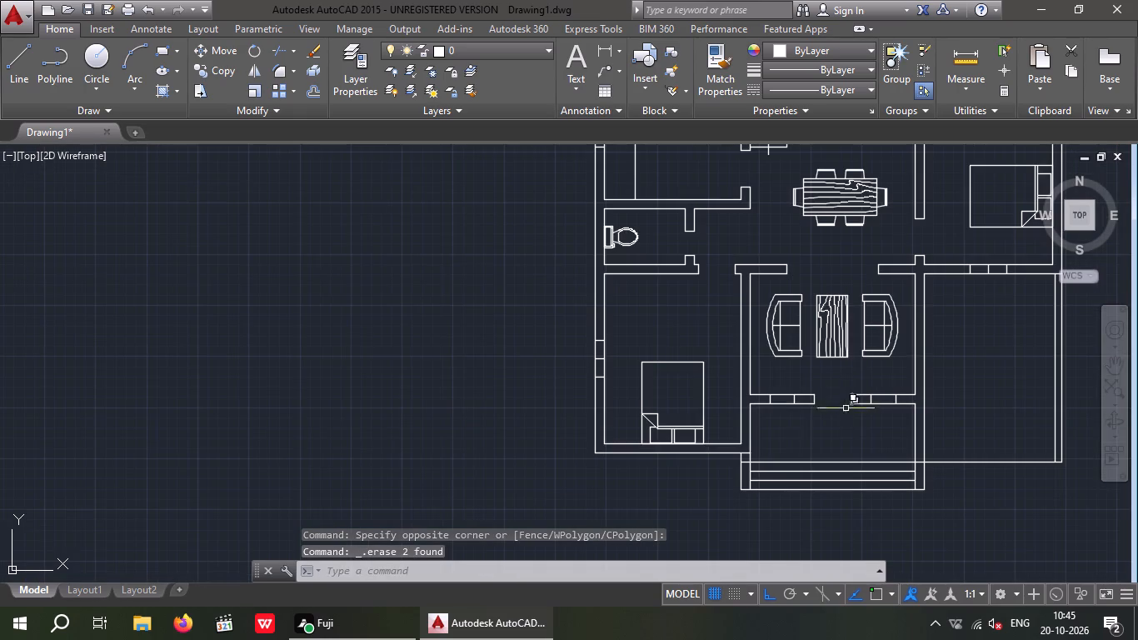
pyautogui.scroll(1, 605, 357)
pyautogui.scroll(-1, 605, 357)
pyautogui.scroll(1, 605, 357)
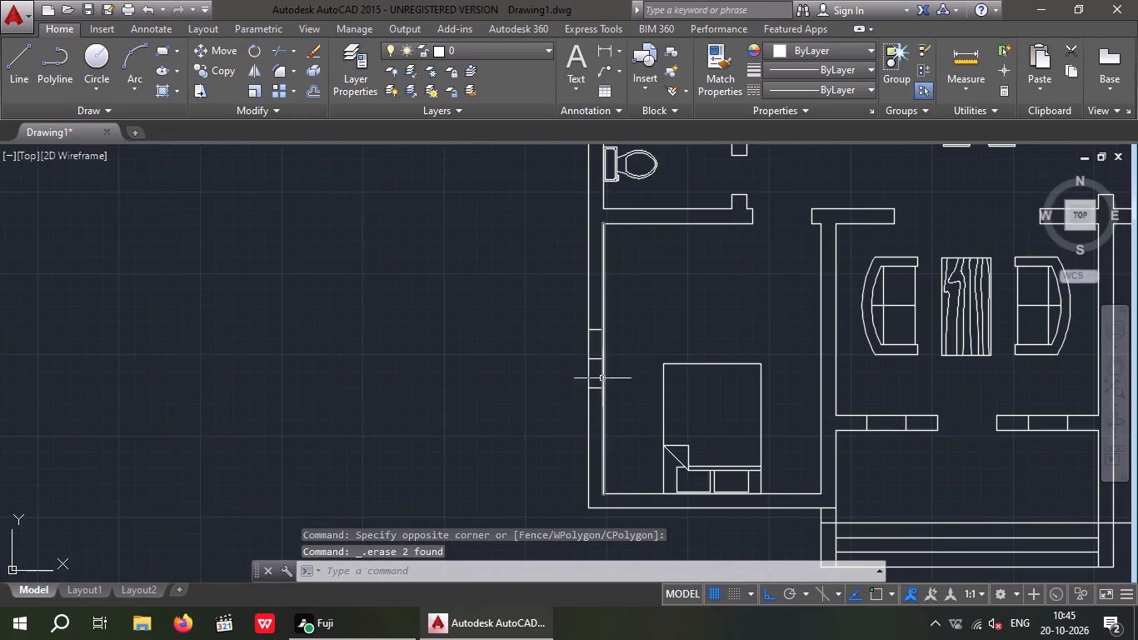
pyautogui.scroll(3, 597, 362)
pyautogui.moveTo(597, 371); pyautogui.dragTo(592, 359)
pyautogui.click(587, 327)
pyautogui.press('Delete')
# Delete the original midpoint line in the right bedroom's bottom wall.
pyautogui.scroll(-5, 587, 366)
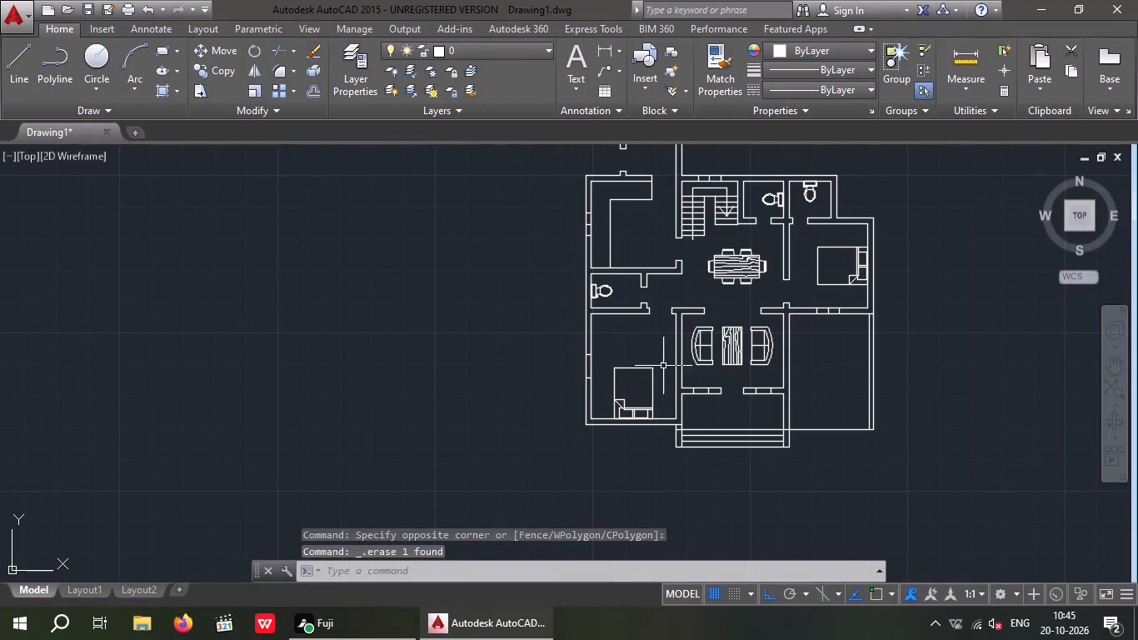
pyautogui.scroll(4, 836, 316)
pyautogui.scroll(2, 771, 287)
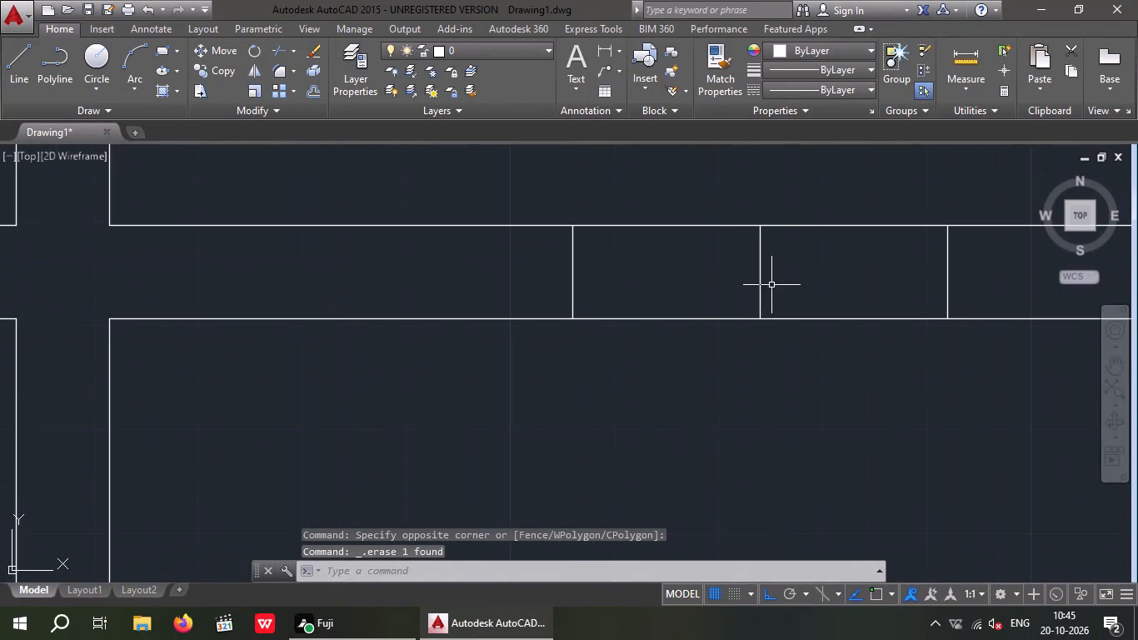
pyautogui.moveTo(801, 254); pyautogui.dragTo(746, 274)
pyautogui.click(714, 282)
pyautogui.press('Delete')
# Delete the original midpoint line in the kitchen's left outer wall.
pyautogui.scroll(-5, 728, 336)
pyautogui.moveTo(710, 371); pyautogui.dragTo(749, 463, button='middle')
pyautogui.scroll(5, 392, 284)
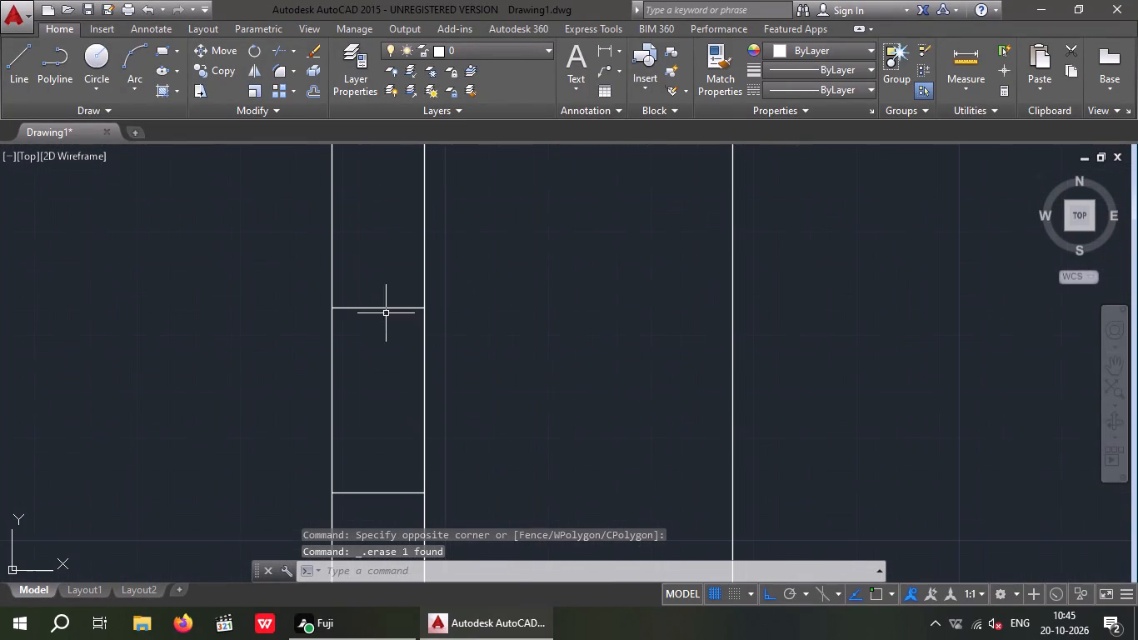
pyautogui.moveTo(390, 339); pyautogui.dragTo(378, 323)
pyautogui.click(364, 274)
pyautogui.press('Delete')
# Delete the original midpoint line in the top wall of the small room projecting above the kitchen.
pyautogui.scroll(-5, 455, 333)
pyautogui.moveTo(561, 321); pyautogui.dragTo(561, 328, button='middle')
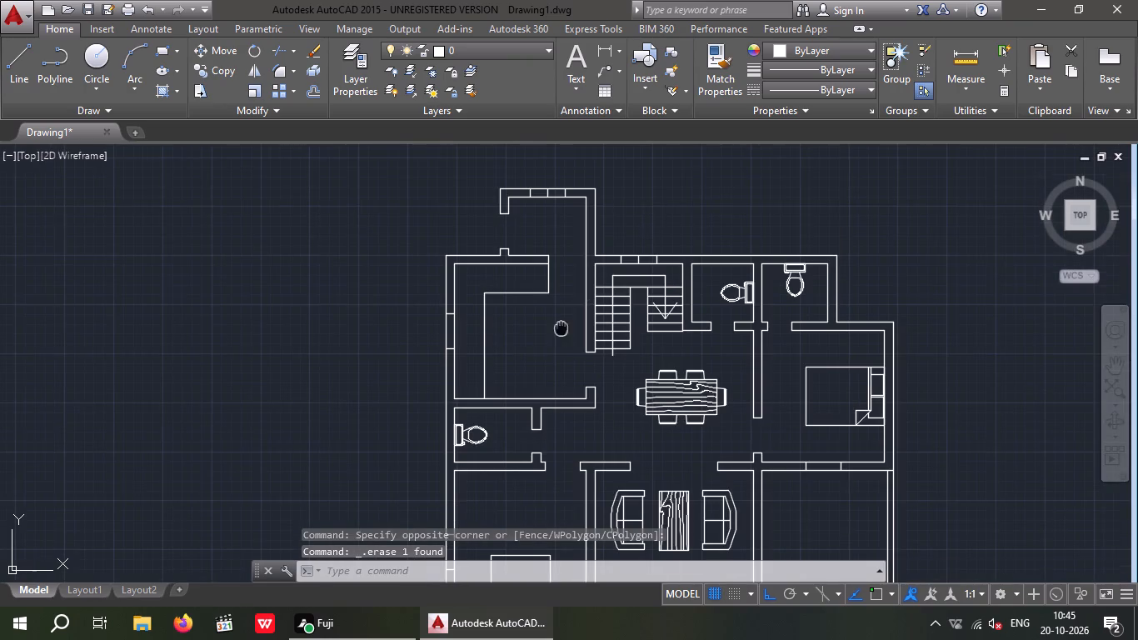
pyautogui.moveTo(561, 328); pyautogui.dragTo(532, 482, button='middle')
pyautogui.scroll(7, 524, 349)
pyautogui.moveTo(507, 371); pyautogui.dragTo(376, 415)
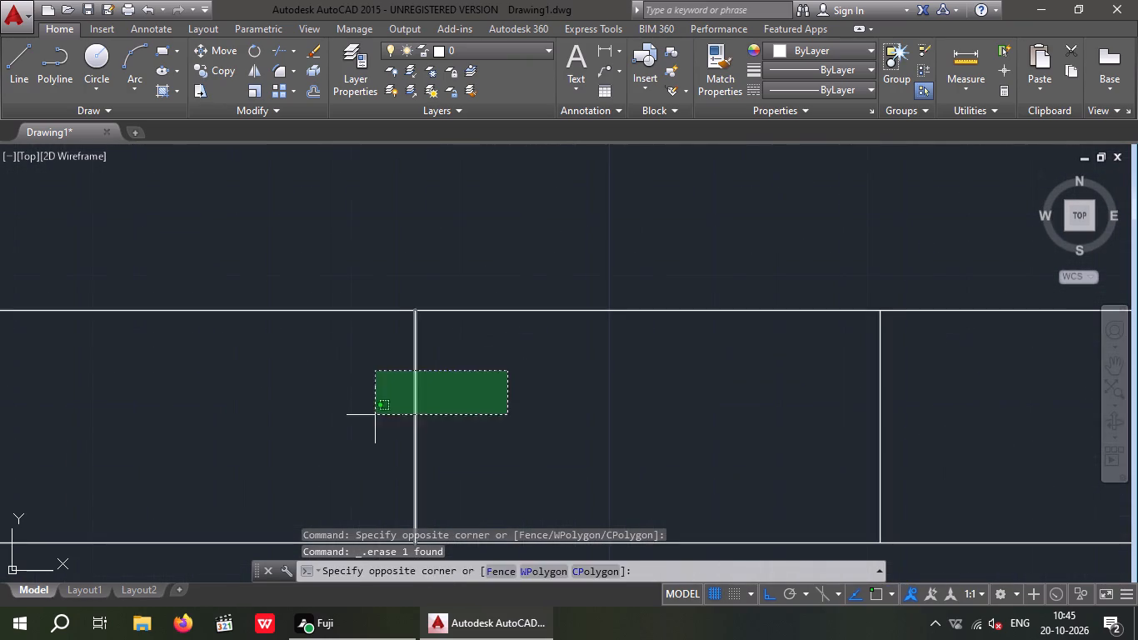
pyautogui.click(375, 415)
pyautogui.press('Delete')
# Delete the original midpoint line in the wall above the staircase.
pyautogui.scroll(-5, 407, 404)
pyautogui.moveTo(630, 463); pyautogui.dragTo(574, 375, button='middle')
pyautogui.scroll(-2, 557, 337)
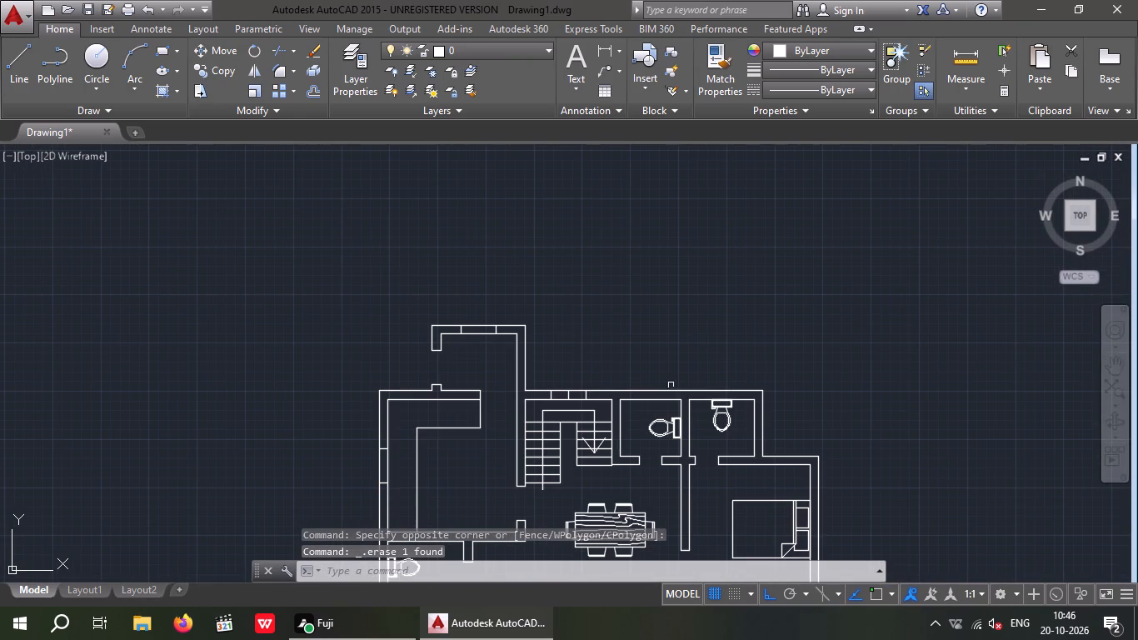
pyautogui.scroll(5, 572, 398)
pyautogui.scroll(-1, 546, 382)
pyautogui.scroll(1, 546, 382)
pyautogui.moveTo(565, 372); pyautogui.dragTo(472, 402)
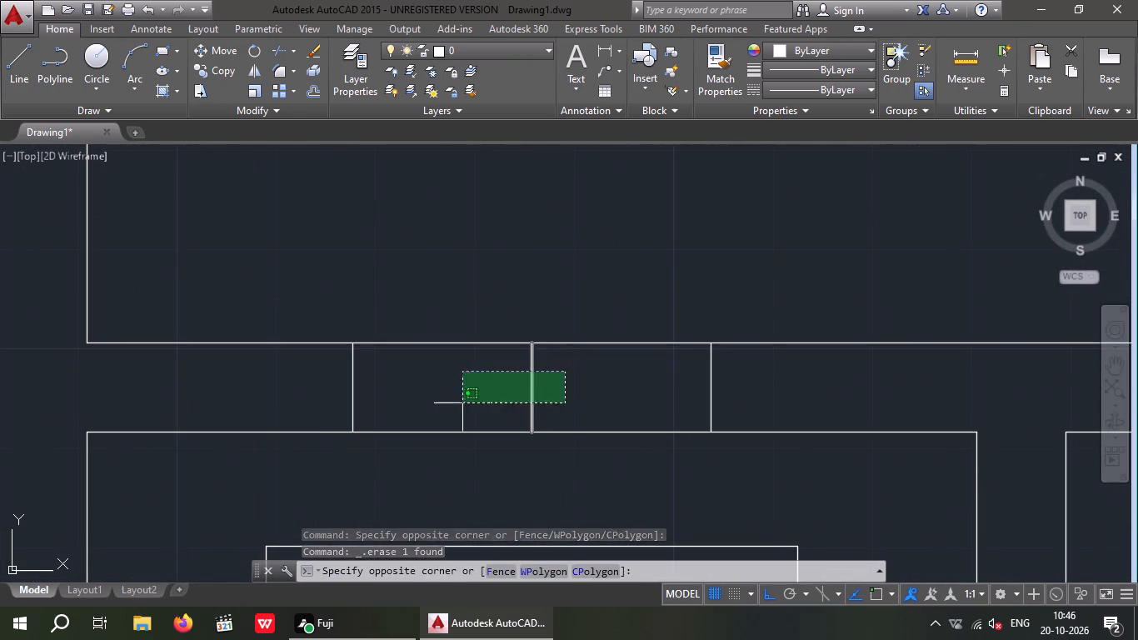
pyautogui.click(462, 403)
pyautogui.press('Delete')
# Draw a vertical line across the top wall at the midpoint of the toilet room beside the staircase.
pyautogui.scroll(-6, 496, 394)
pyautogui.moveTo(539, 432); pyautogui.dragTo(510, 363, button='middle')
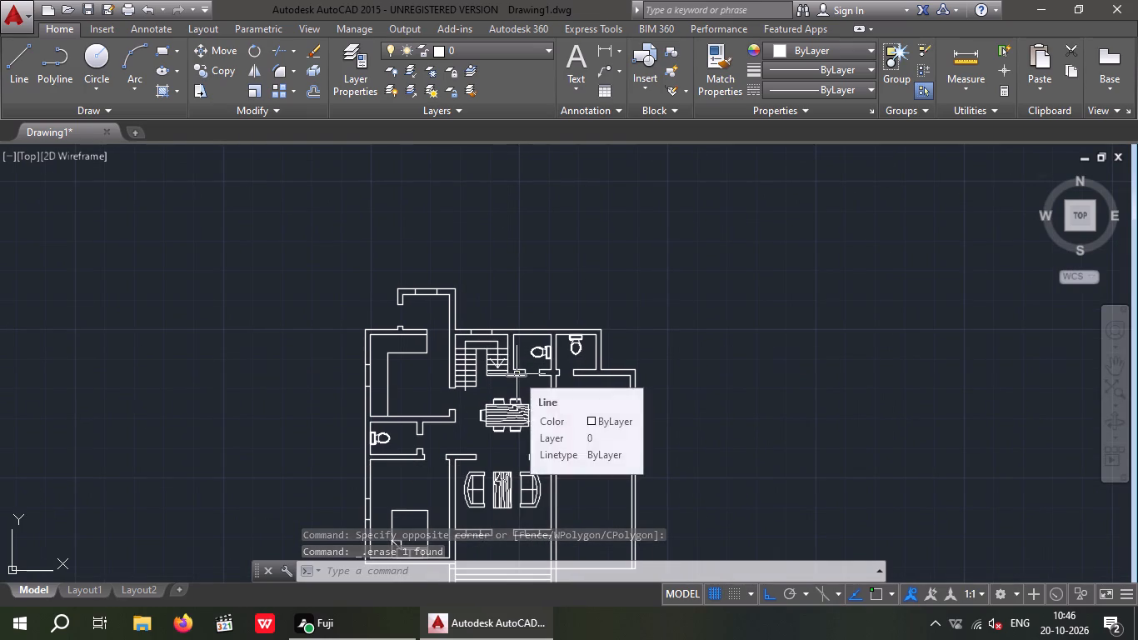
pyautogui.press('l')
pyautogui.press('Return')
pyautogui.scroll(2, 527, 331)
pyautogui.scroll(-1, 528, 331)
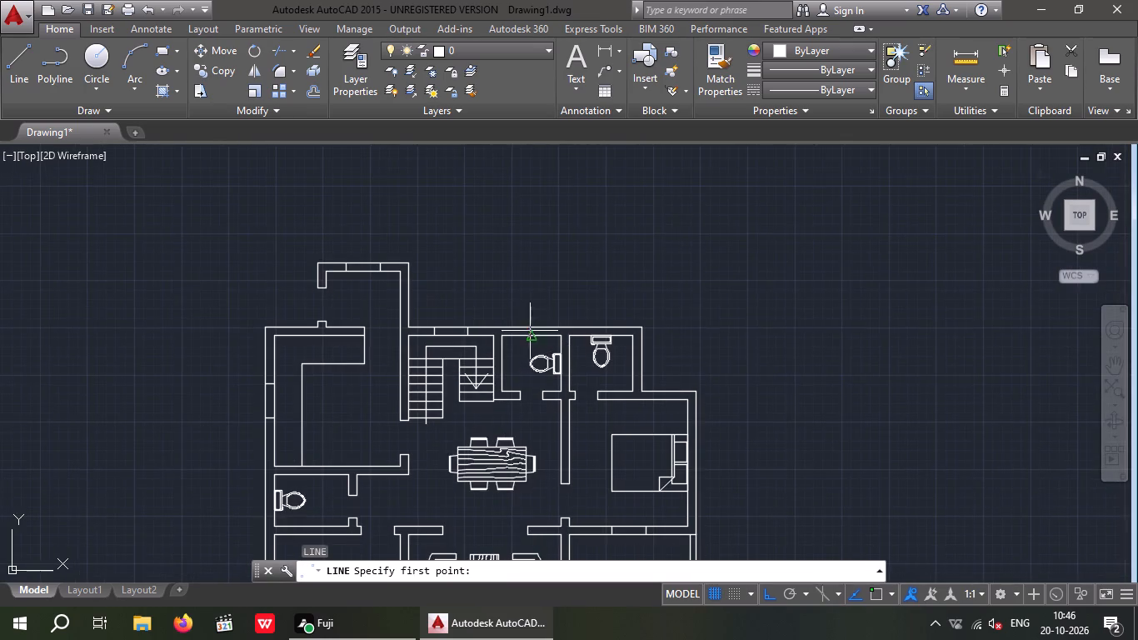
pyautogui.scroll(3, 539, 329)
pyautogui.click(494, 351)
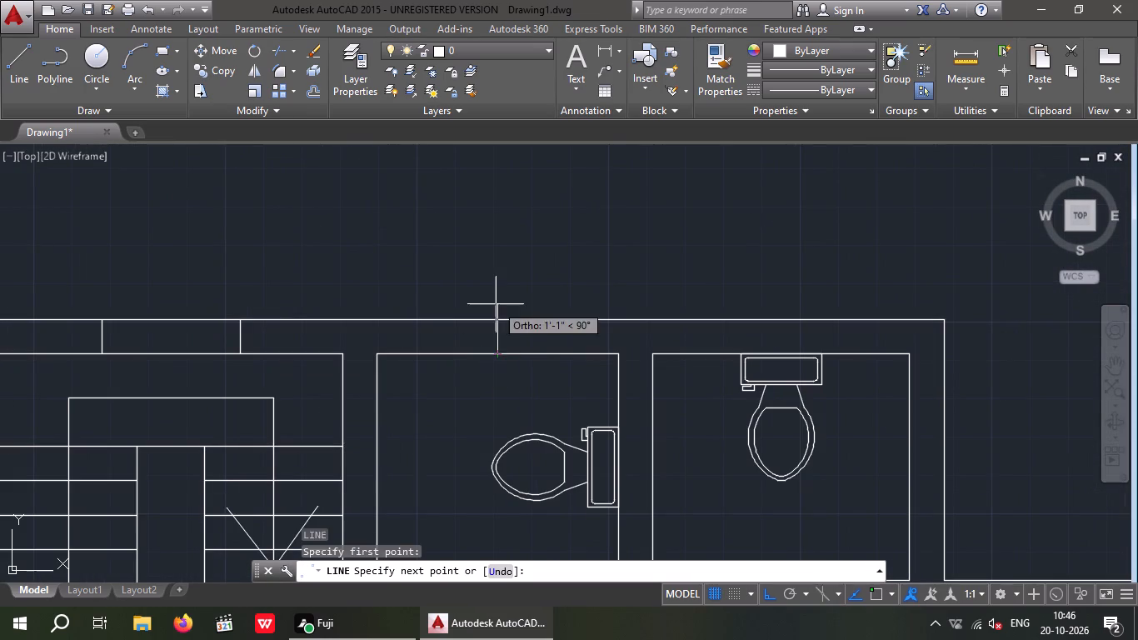
pyautogui.click(496, 317)
pyautogui.press('space')
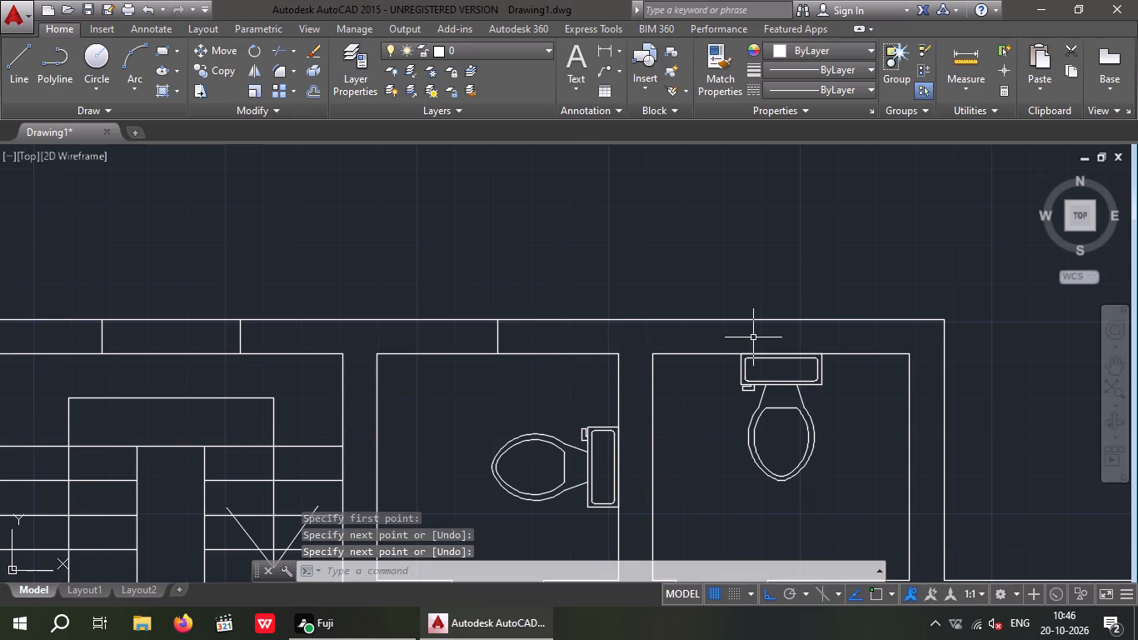
# Draw a vertical line across the top wall at the midpoint of the upper-right toilet room, behind the WC tank.
pyautogui.press('space')
pyautogui.scroll(4, 773, 352)
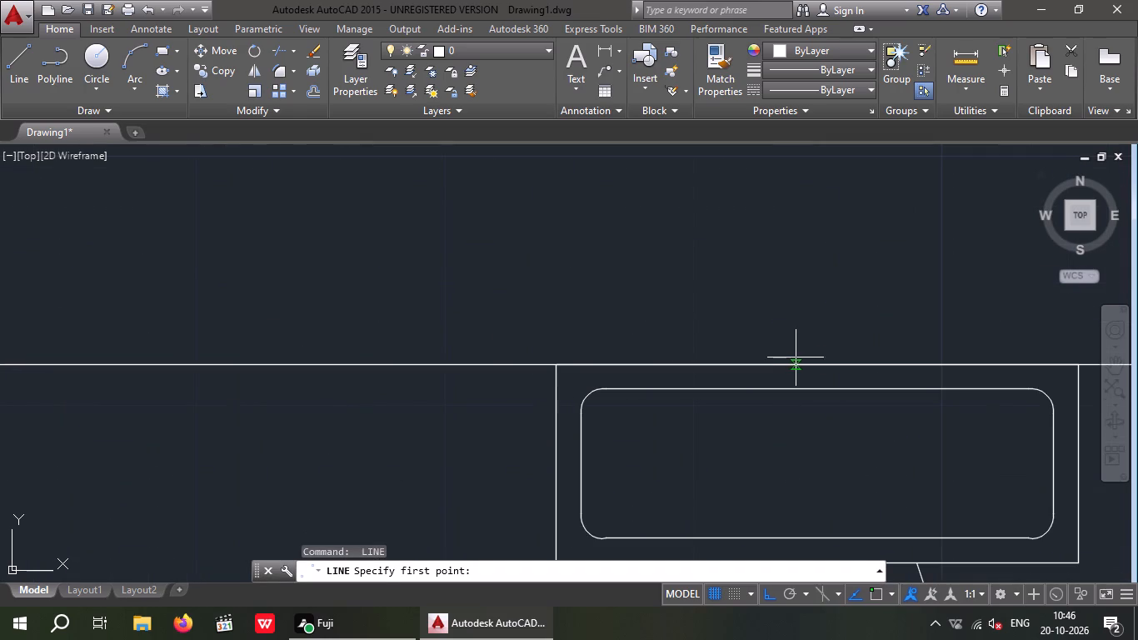
pyautogui.click(821, 362)
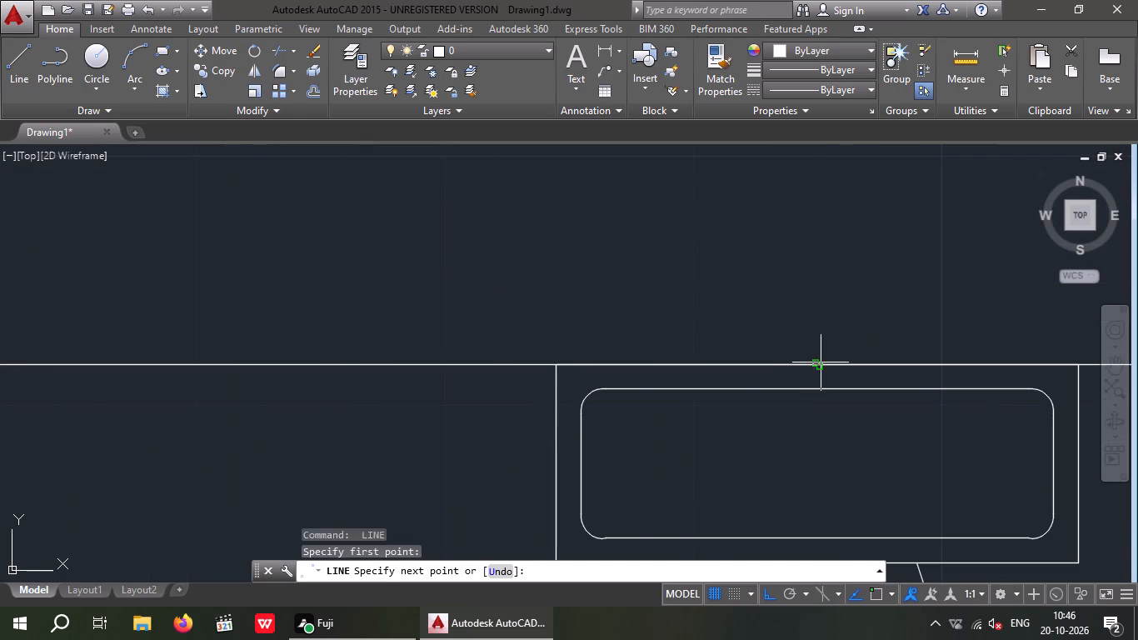
pyautogui.scroll(-4, 810, 312)
pyautogui.click(813, 288)
pyautogui.press('space')
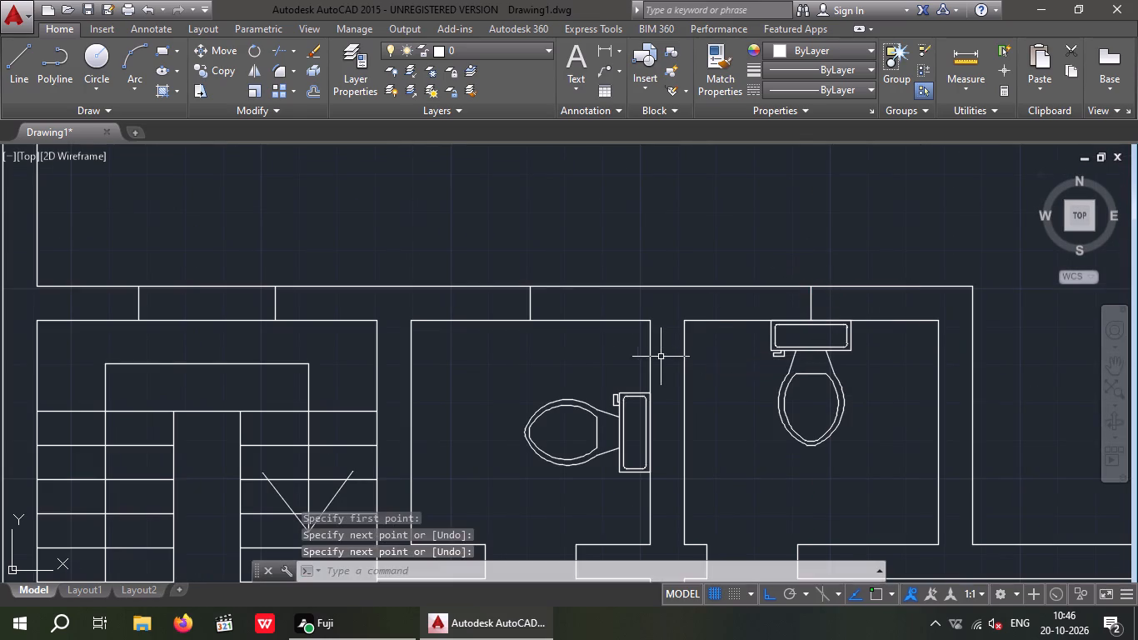
# Draw a horizontal line across the outer wall at the midpoint of the left toilet room, behind the WC tank.
pyautogui.scroll(-4, 662, 340)
pyautogui.moveTo(502, 479); pyautogui.dragTo(525, 443, button='middle')
pyautogui.scroll(3, 507, 397)
pyautogui.press('space')
pyautogui.scroll(3, 491, 427)
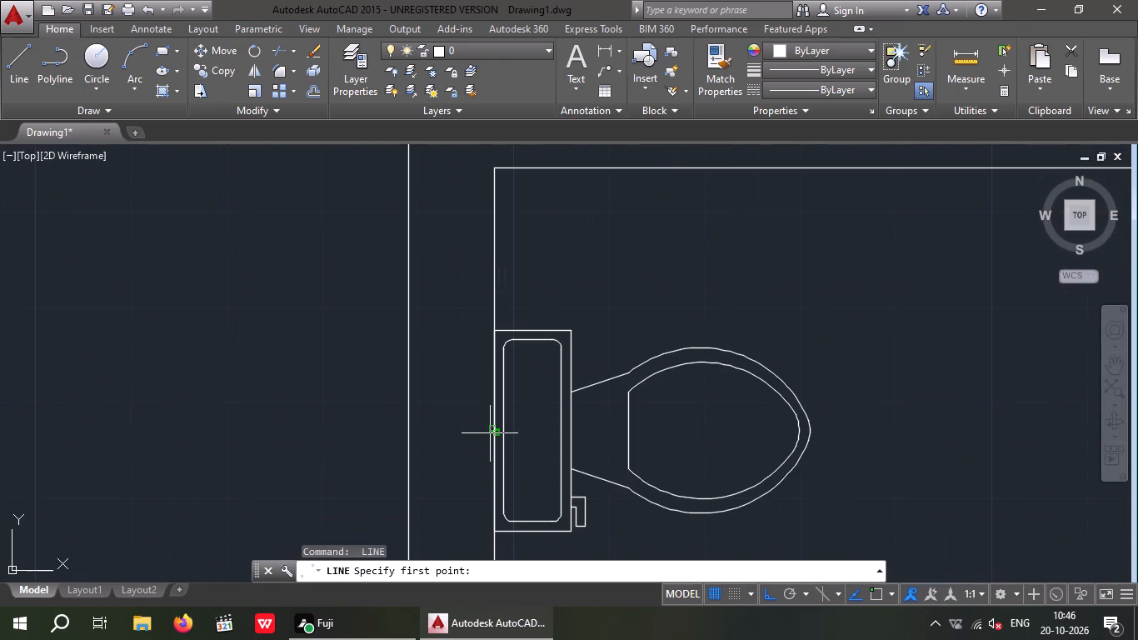
pyautogui.moveTo(493, 431); pyautogui.dragTo(483, 433)
pyautogui.click(410, 432)
pyautogui.press('space')
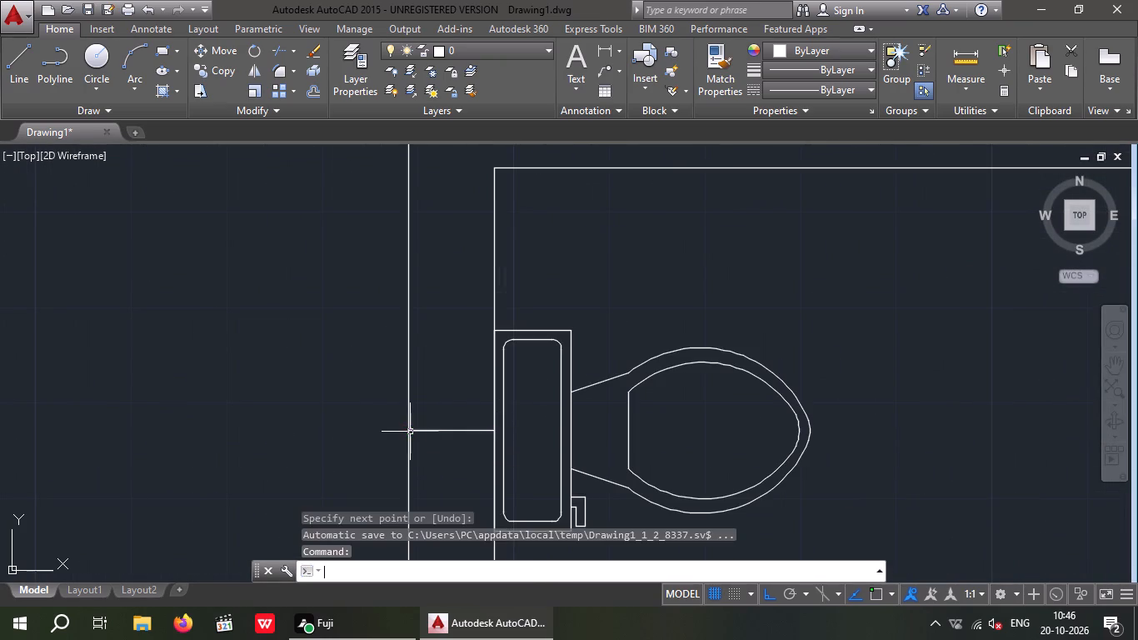
# Offset the midpoint line in the left toilet room's outer wall by 1' both upward and downward.
pyautogui.scroll(-5, 418, 412)
pyautogui.press('o')
pyautogui.press('Return')
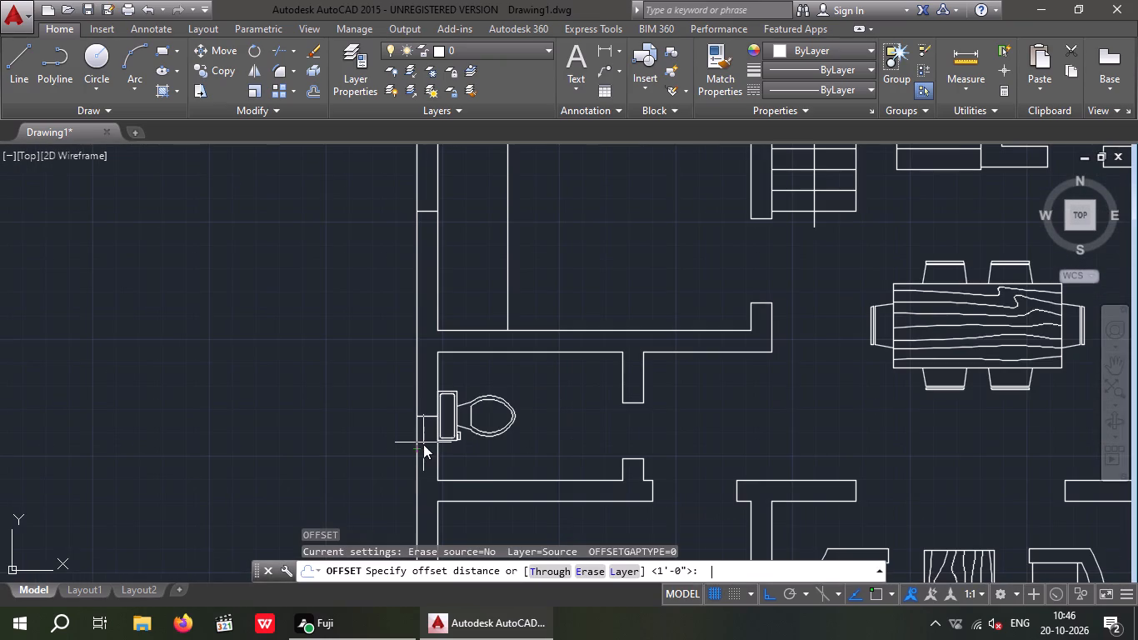
pyautogui.press('1')
pyautogui.press("'")
pyautogui.press('Return')
pyautogui.scroll(2, 425, 418)
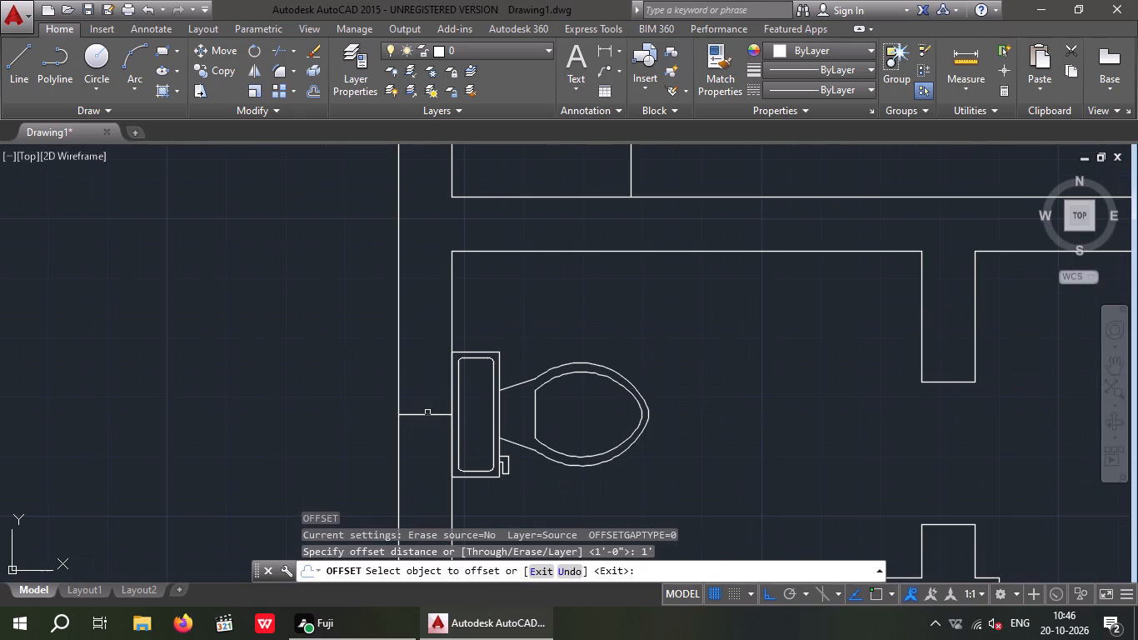
pyautogui.click(427, 412)
pyautogui.click(428, 355)
pyautogui.moveTo(426, 417); pyautogui.dragTo(427, 434)
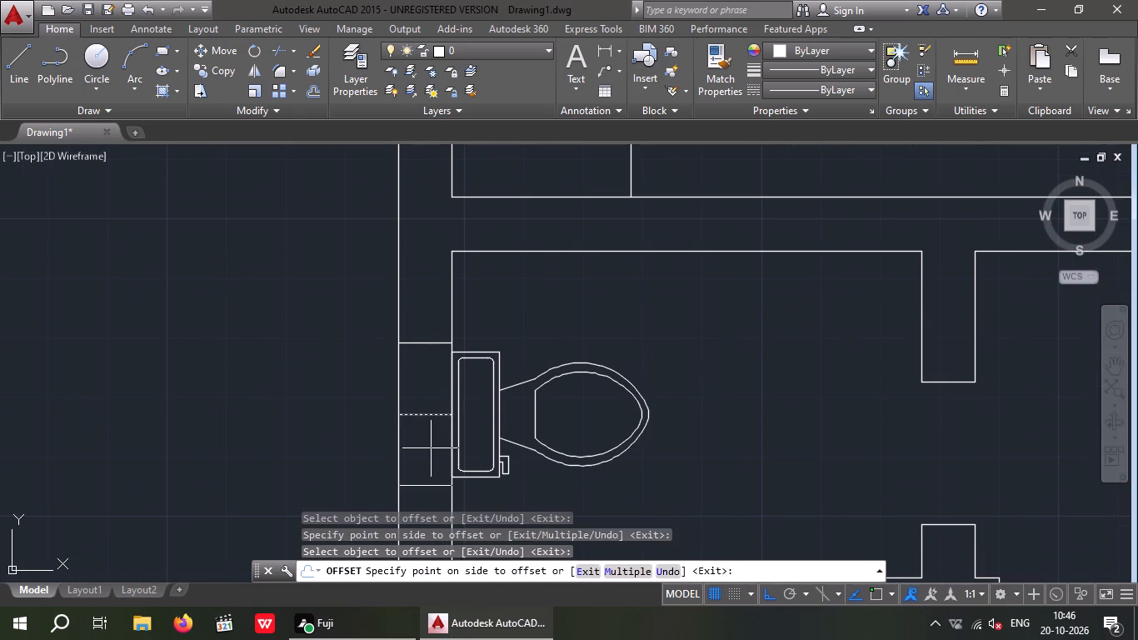
pyautogui.click(431, 449)
# Offset the midpoint line in the top wall of the toilet beside the staircase by 1' to both left and right.
pyautogui.scroll(-2, 428, 421)
pyautogui.scroll(1, 428, 421)
pyautogui.scroll(-1, 428, 421)
pyautogui.moveTo(565, 408); pyautogui.dragTo(388, 478, button='middle')
pyautogui.scroll(-3, 532, 431)
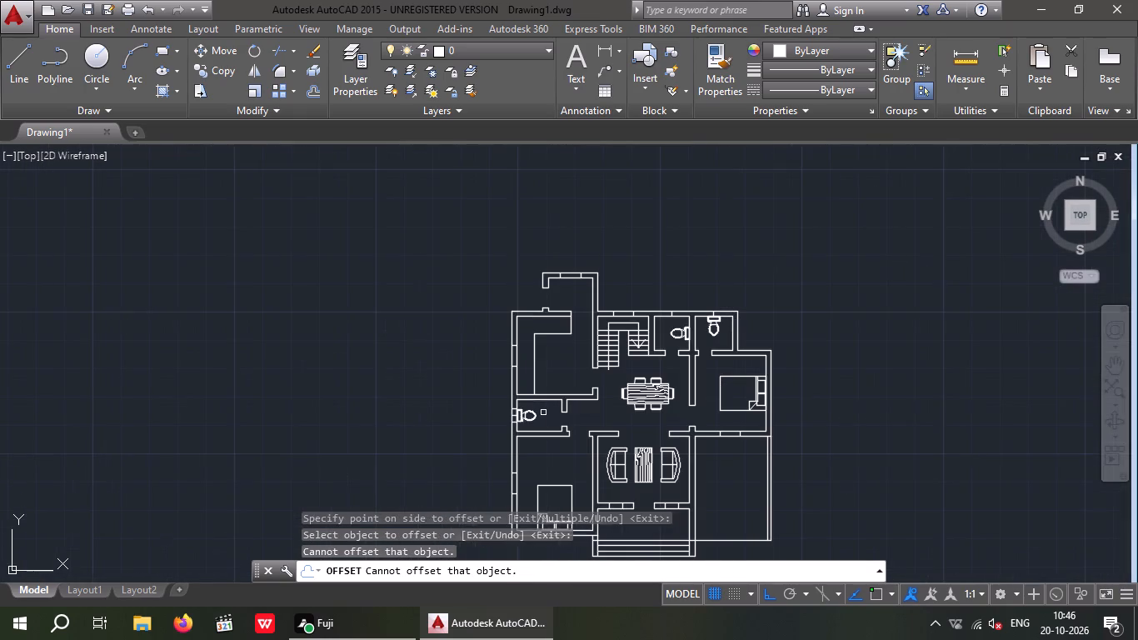
pyautogui.scroll(1, 669, 311)
pyautogui.scroll(-1, 669, 311)
pyautogui.scroll(1, 669, 311)
pyautogui.scroll(-1, 669, 311)
pyautogui.scroll(4, 674, 315)
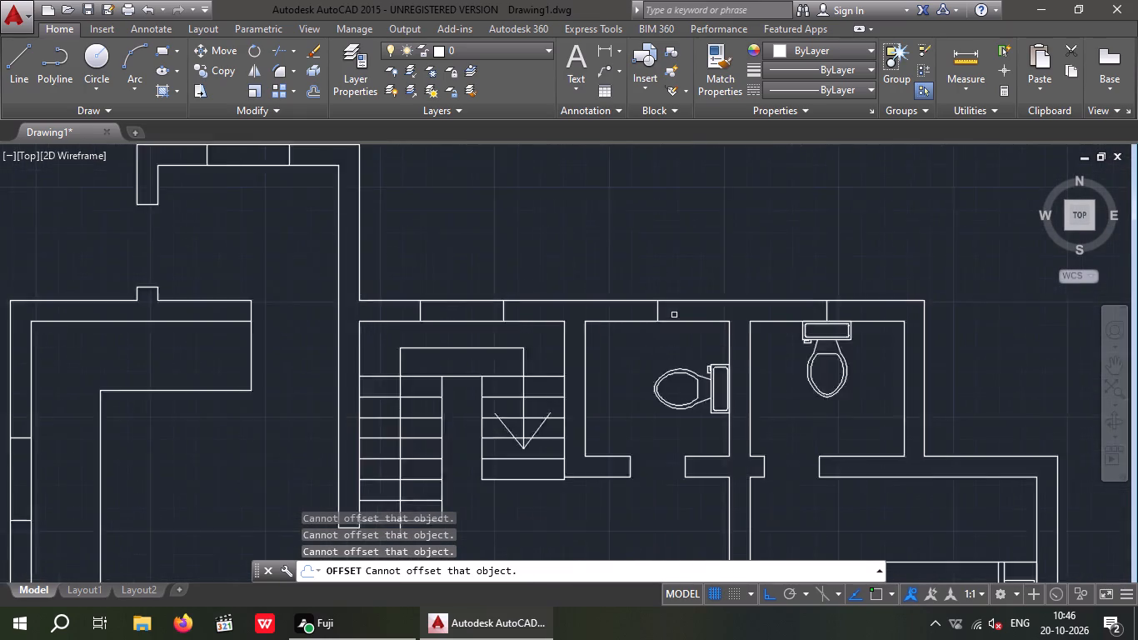
pyautogui.scroll(2, 647, 308)
pyautogui.click(641, 308)
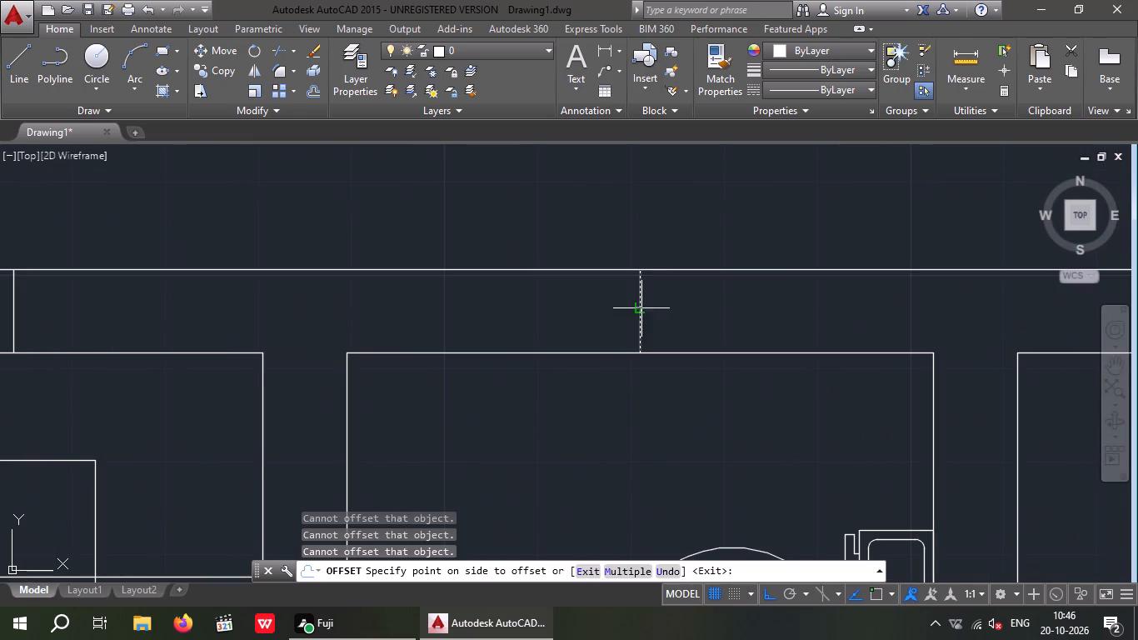
pyautogui.moveTo(738, 309); pyautogui.dragTo(723, 312)
pyautogui.moveTo(641, 313); pyautogui.dragTo(631, 321)
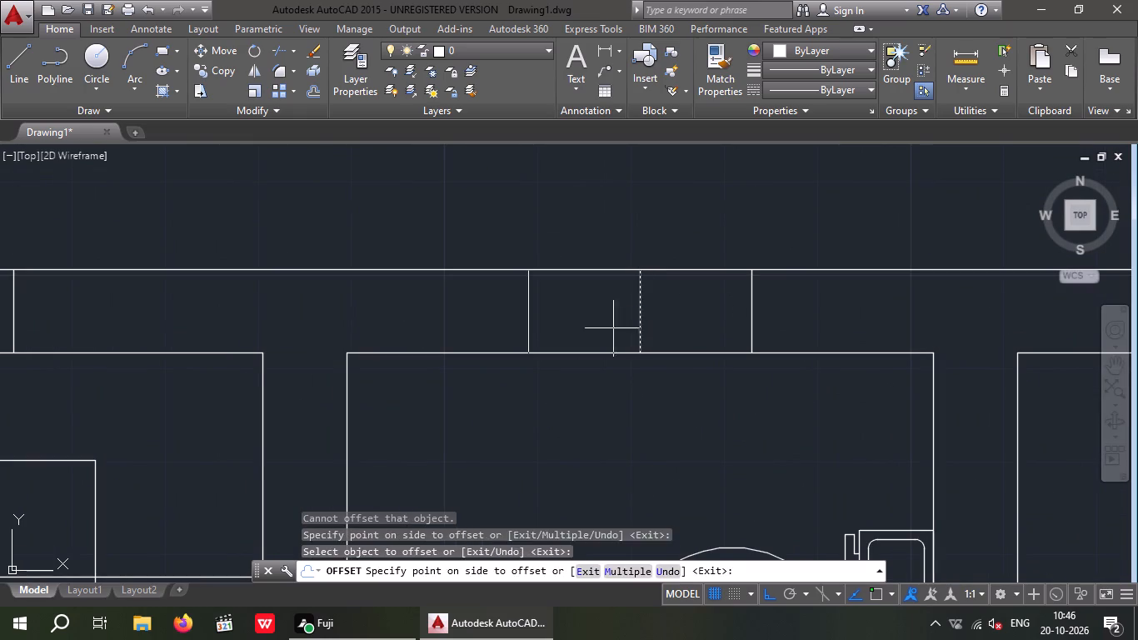
pyautogui.click(575, 337)
# Offset the midpoint line in the top wall of the upper-right toilet by 1' to both left and right.
pyautogui.scroll(-4, 599, 327)
pyautogui.scroll(4, 720, 322)
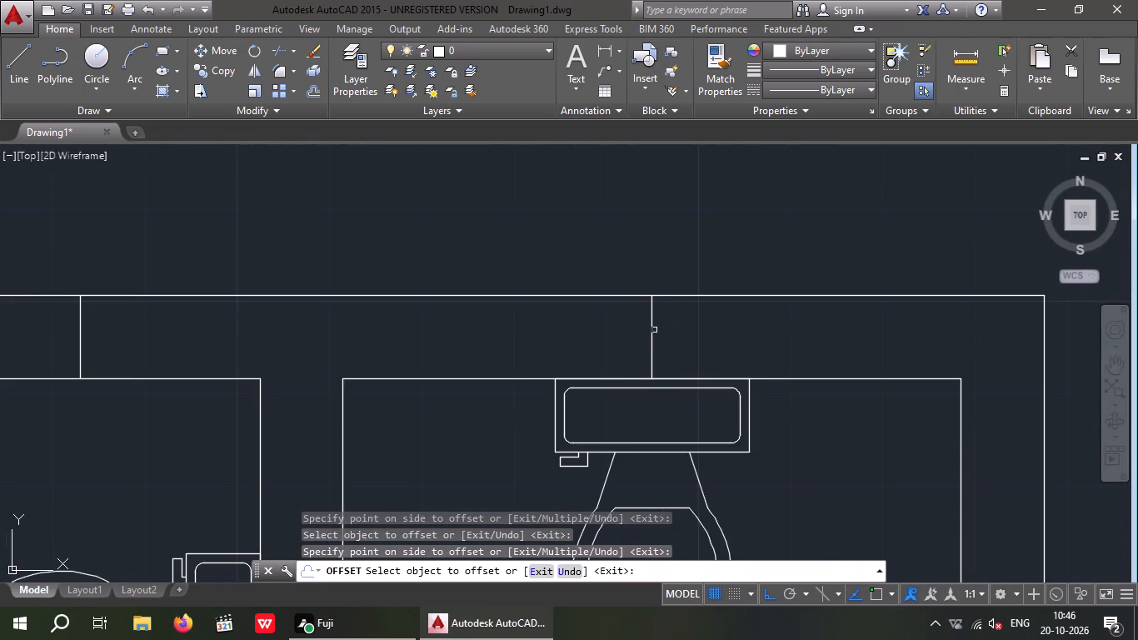
pyautogui.click(651, 331)
pyautogui.moveTo(781, 331); pyautogui.dragTo(770, 333)
pyautogui.moveTo(650, 342); pyautogui.dragTo(604, 352)
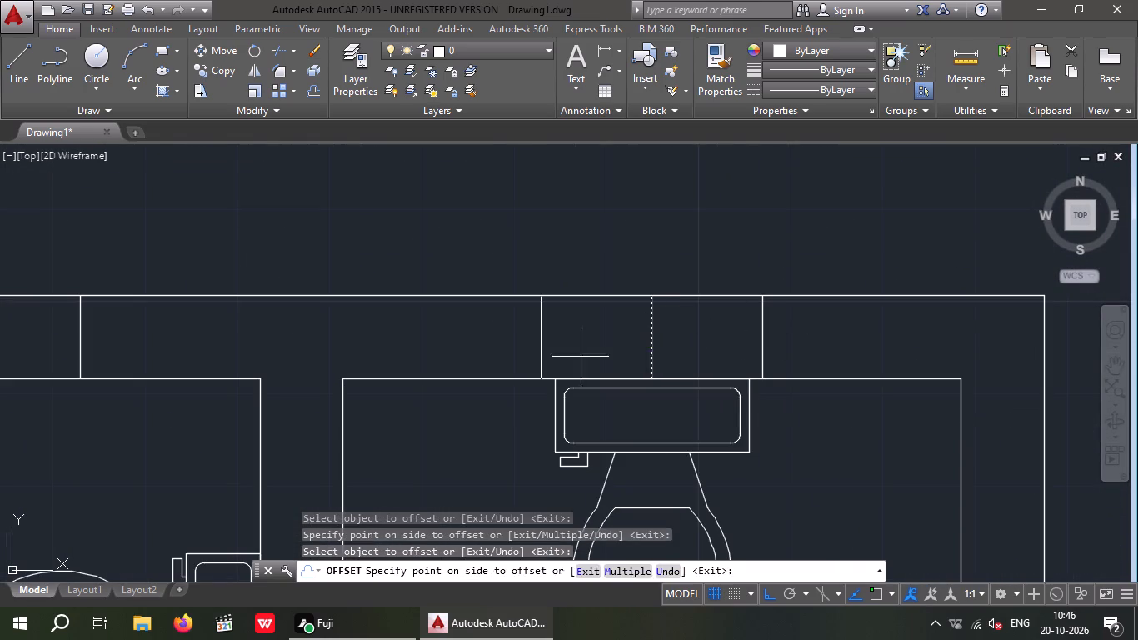
pyautogui.click(502, 359)
pyautogui.scroll(-2, 529, 350)
pyautogui.press('Escape')
pyautogui.press('Escape')
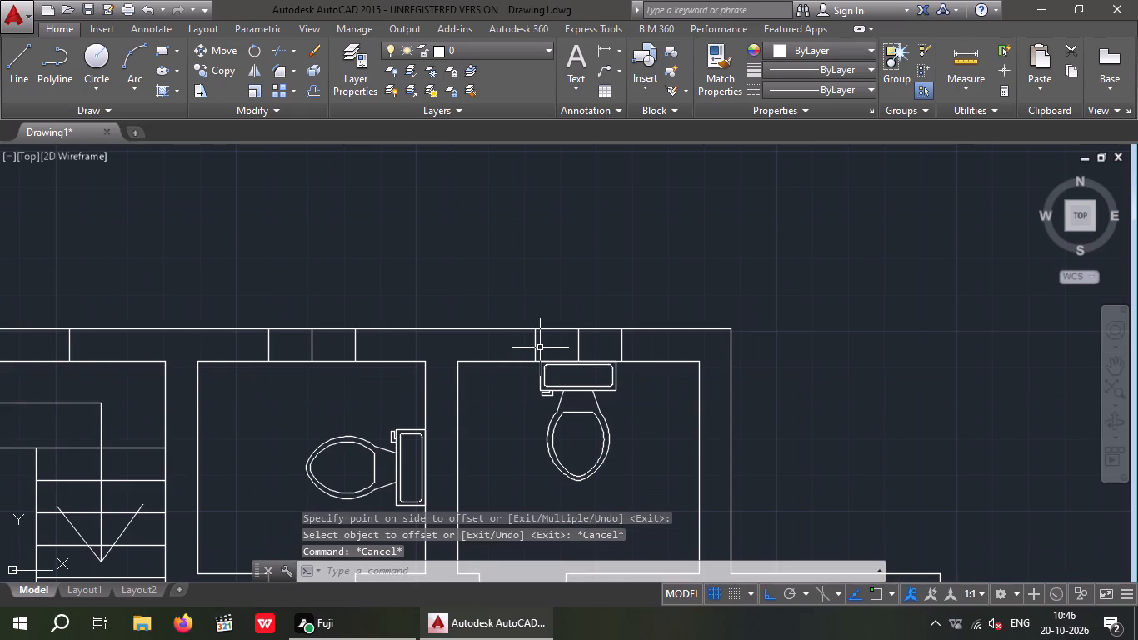
# Erase the three original midpoint lines in the window openings of the two upper toilets and the left toilet.
pyautogui.scroll(2, 596, 338)
pyautogui.moveTo(571, 343); pyautogui.dragTo(497, 374)
pyautogui.click(498, 369)
pyautogui.scroll(-3, 514, 362)
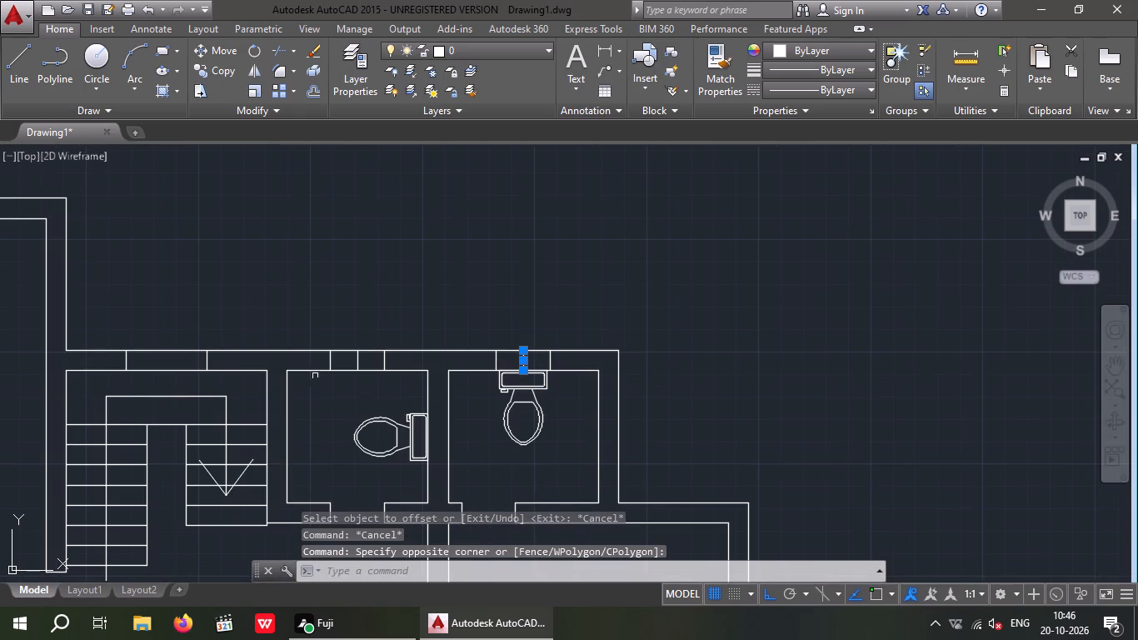
pyautogui.scroll(3, 332, 362)
pyautogui.moveTo(449, 348); pyautogui.dragTo(402, 357)
pyautogui.click(389, 357)
pyautogui.scroll(-3, 411, 343)
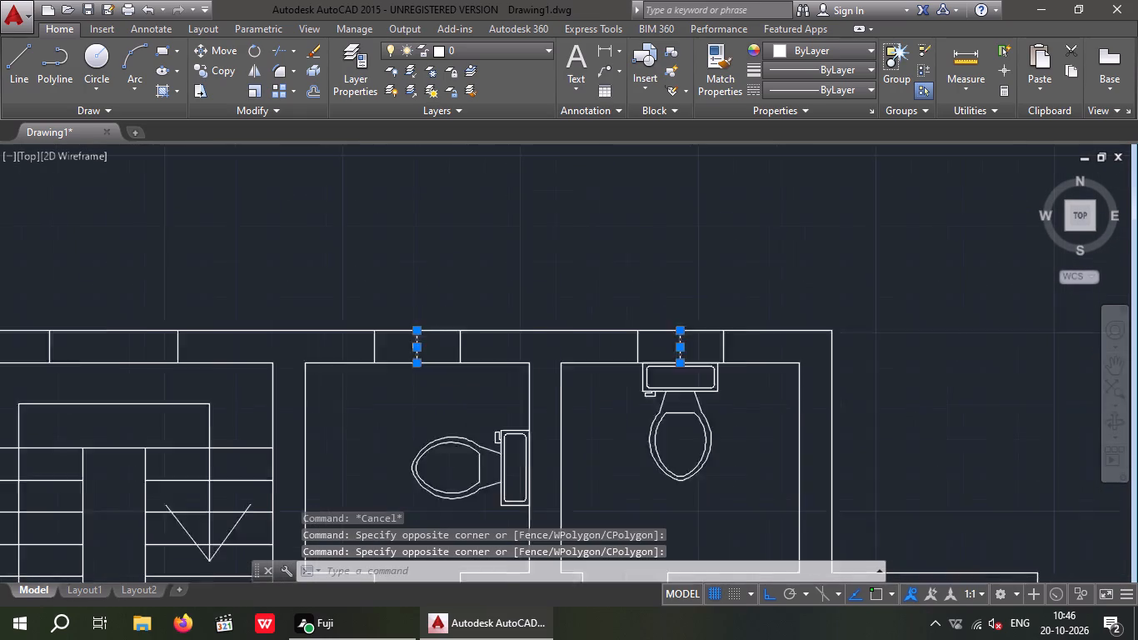
pyautogui.moveTo(565, 314); pyautogui.dragTo(577, 272, button='middle')
pyautogui.scroll(-4, 565, 307)
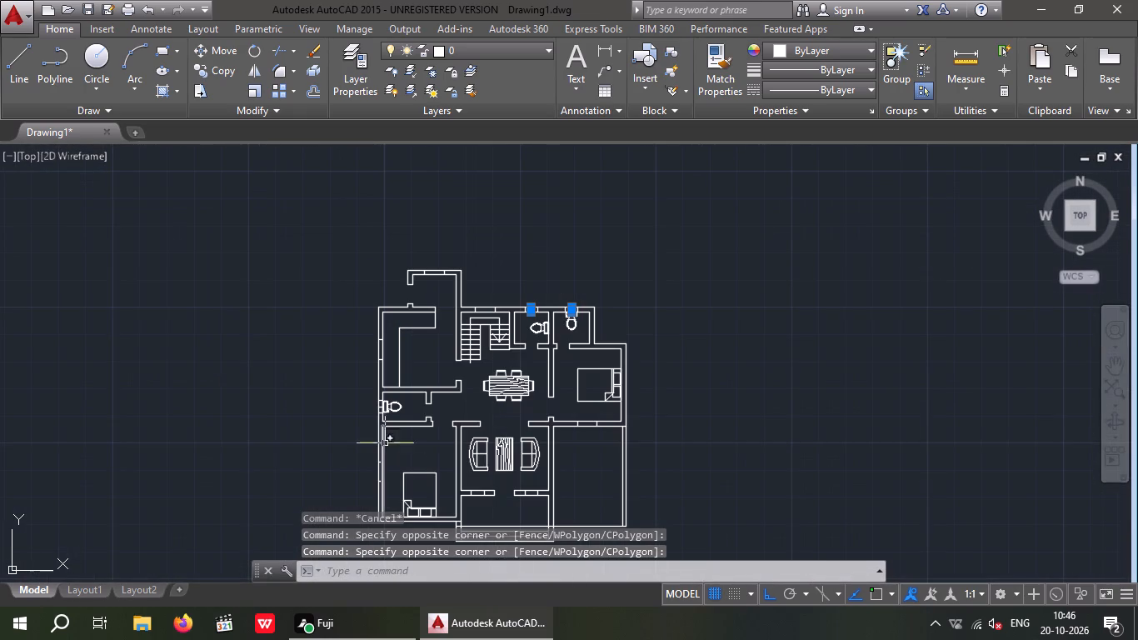
pyautogui.scroll(7, 375, 414)
pyautogui.moveTo(365, 404); pyautogui.dragTo(359, 393)
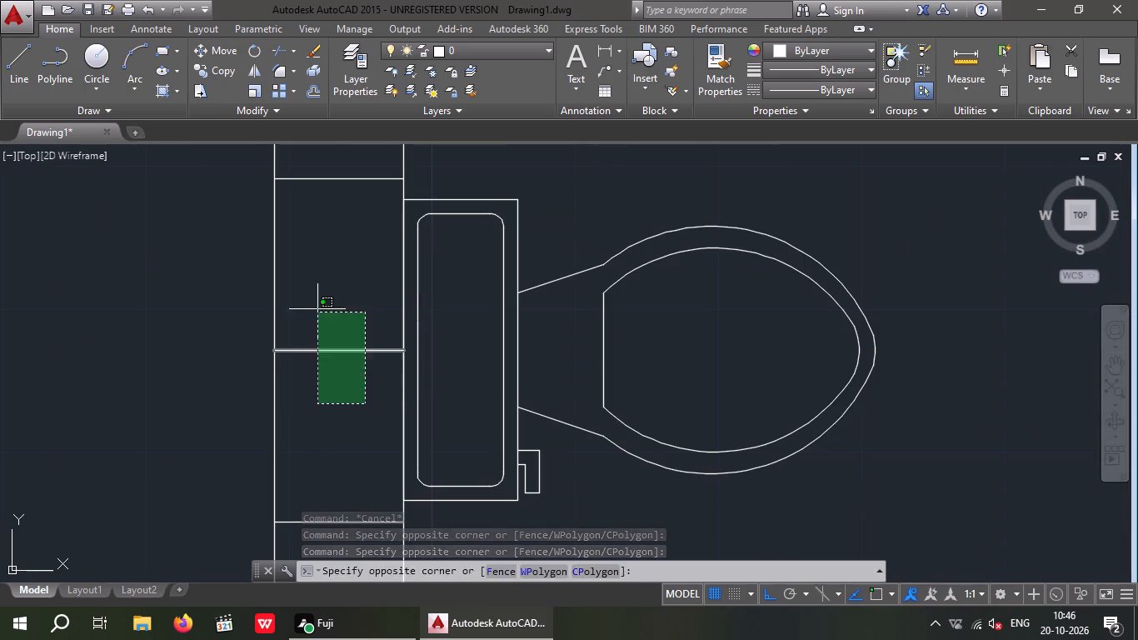
pyautogui.click(317, 301)
pyautogui.press('Delete')
# Draw a vertical centre line through the window opening in the lower-left bedroom's outer wall, joining the end lines' midpoints.
pyautogui.scroll(-5, 322, 301)
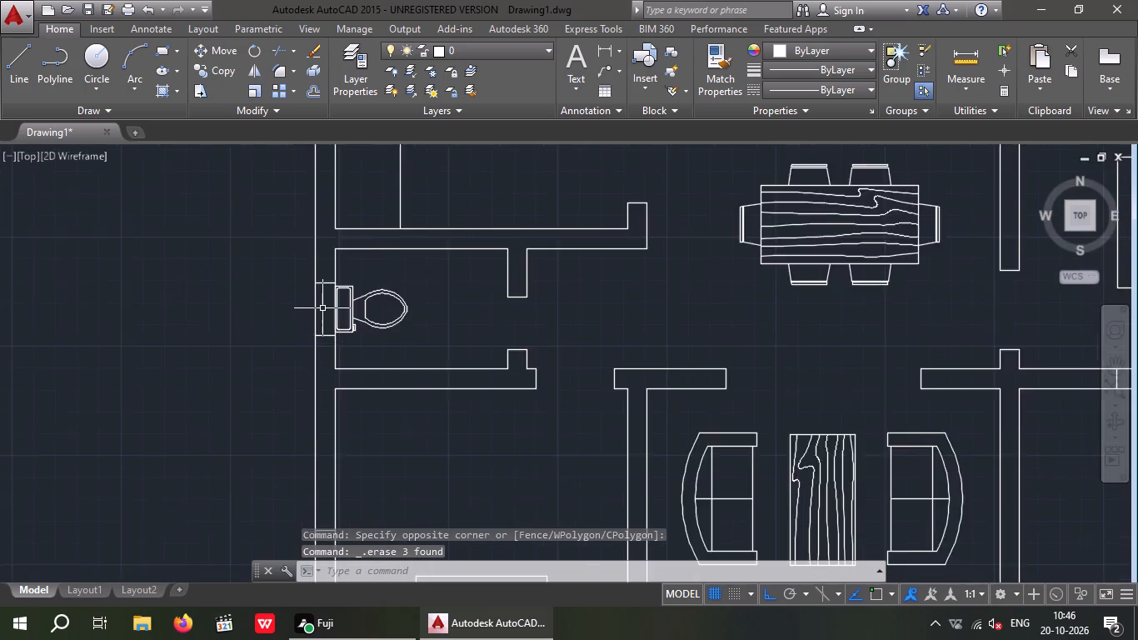
pyautogui.scroll(-1, 322, 308)
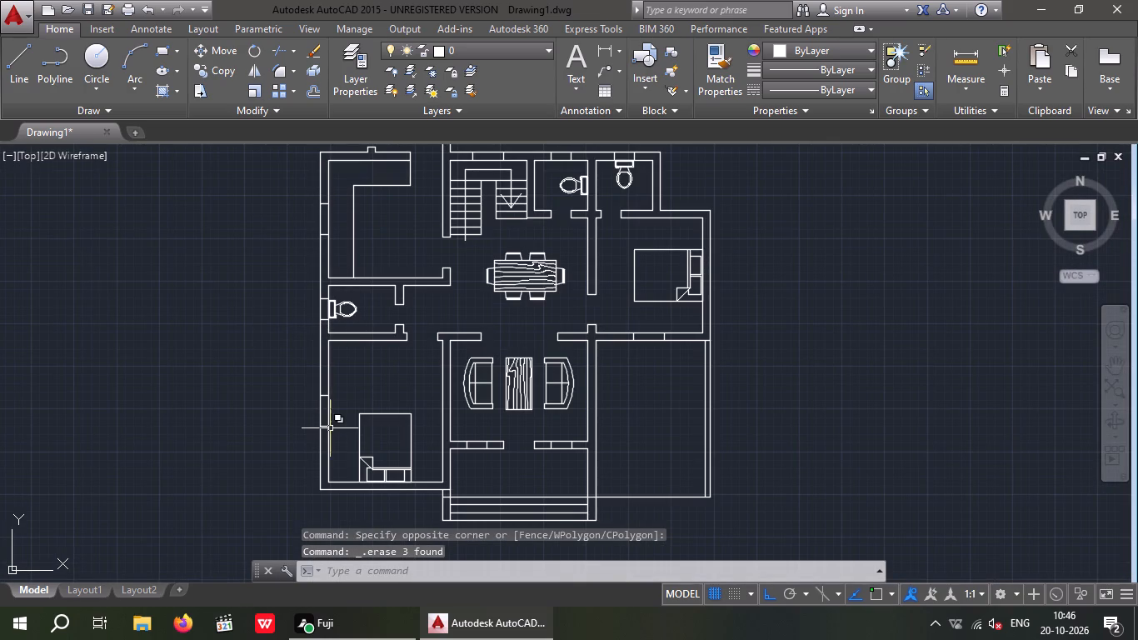
pyautogui.press('l')
pyautogui.press('Return')
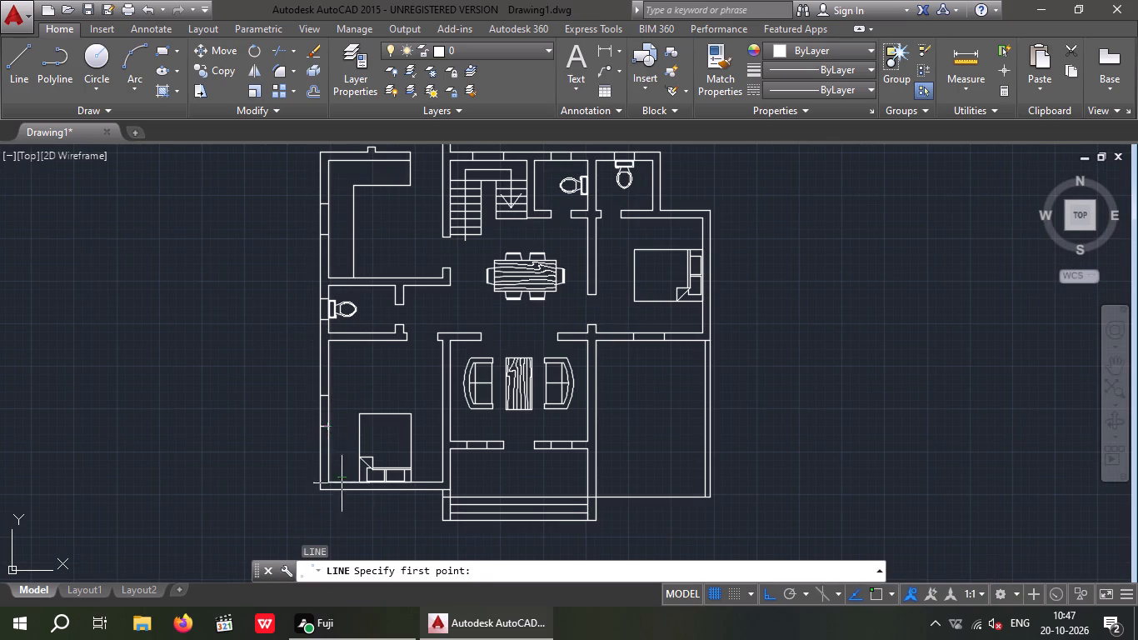
pyautogui.scroll(-1, 325, 421)
pyautogui.scroll(1, 325, 422)
pyautogui.scroll(-1, 325, 422)
pyautogui.scroll(5, 325, 422)
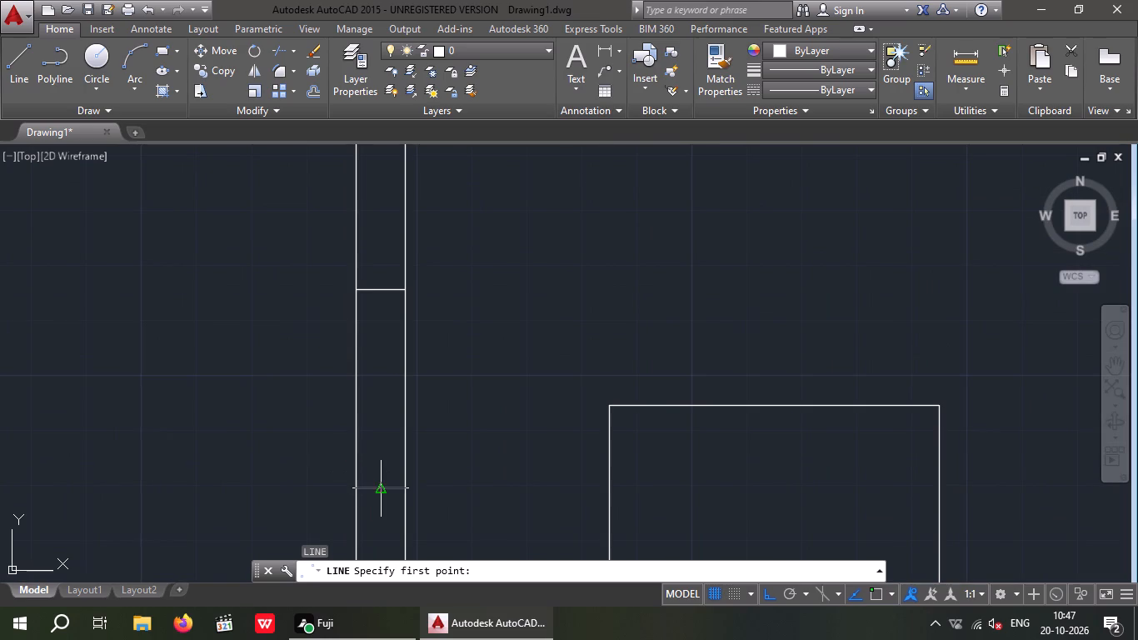
pyautogui.moveTo(380, 485); pyautogui.dragTo(381, 453)
pyautogui.click(383, 292)
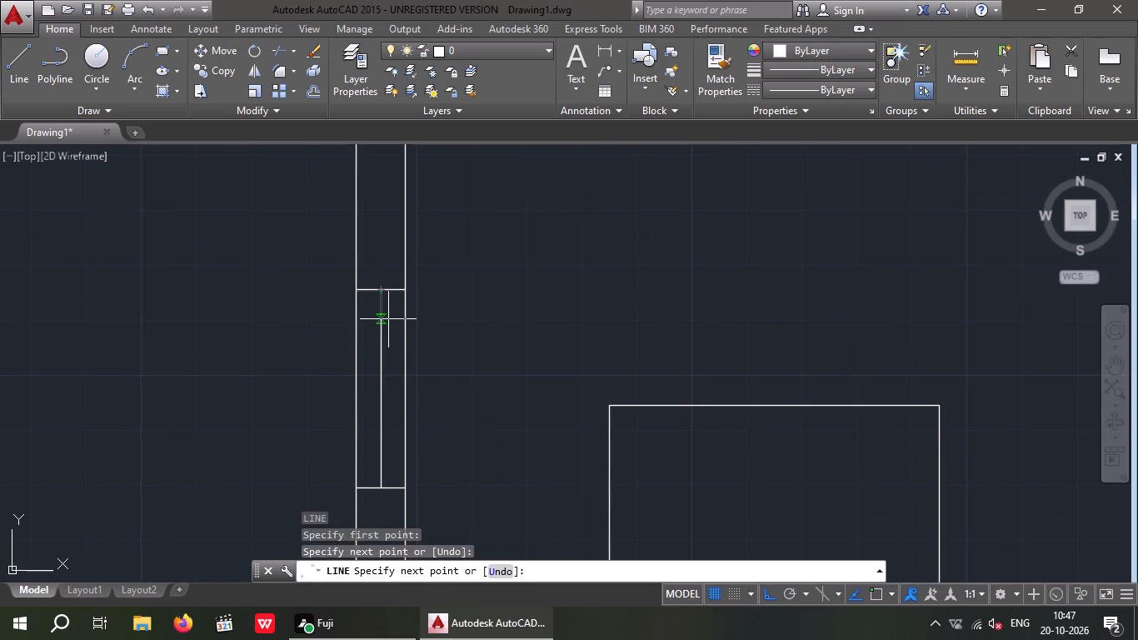
pyautogui.press('space')
# Draw a horizontal centre line through the window opening left of the entrance in the living room's front wall.
pyautogui.scroll(-3, 378, 333)
pyautogui.scroll(-2, 472, 461)
pyautogui.scroll(3, 472, 462)
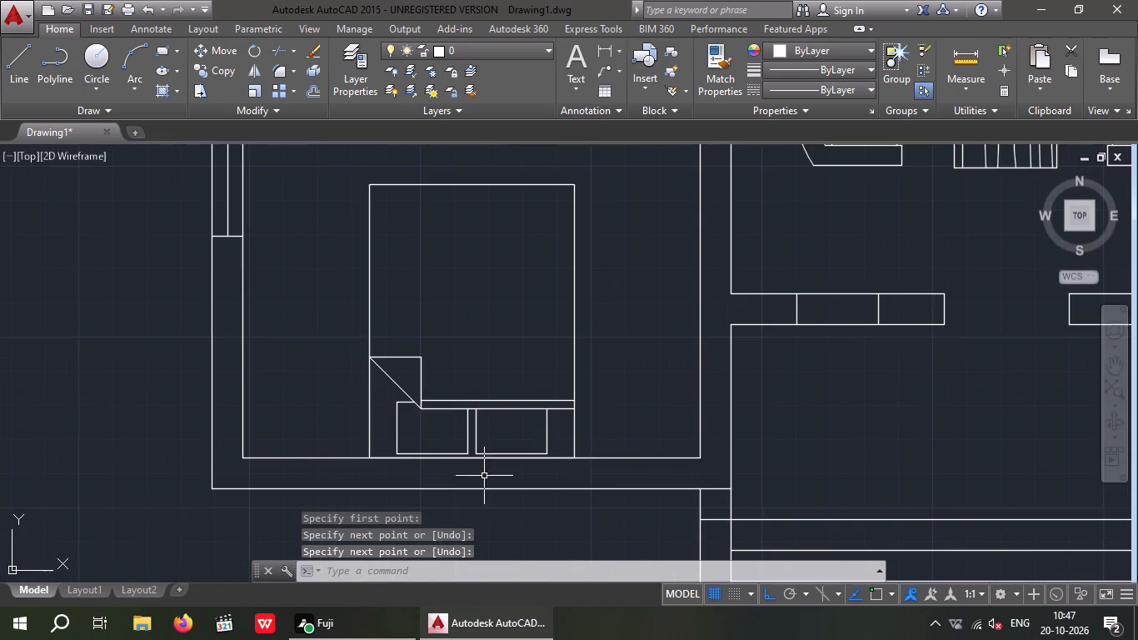
pyautogui.scroll(-4, 491, 457)
pyautogui.press('space')
pyautogui.scroll(6, 542, 435)
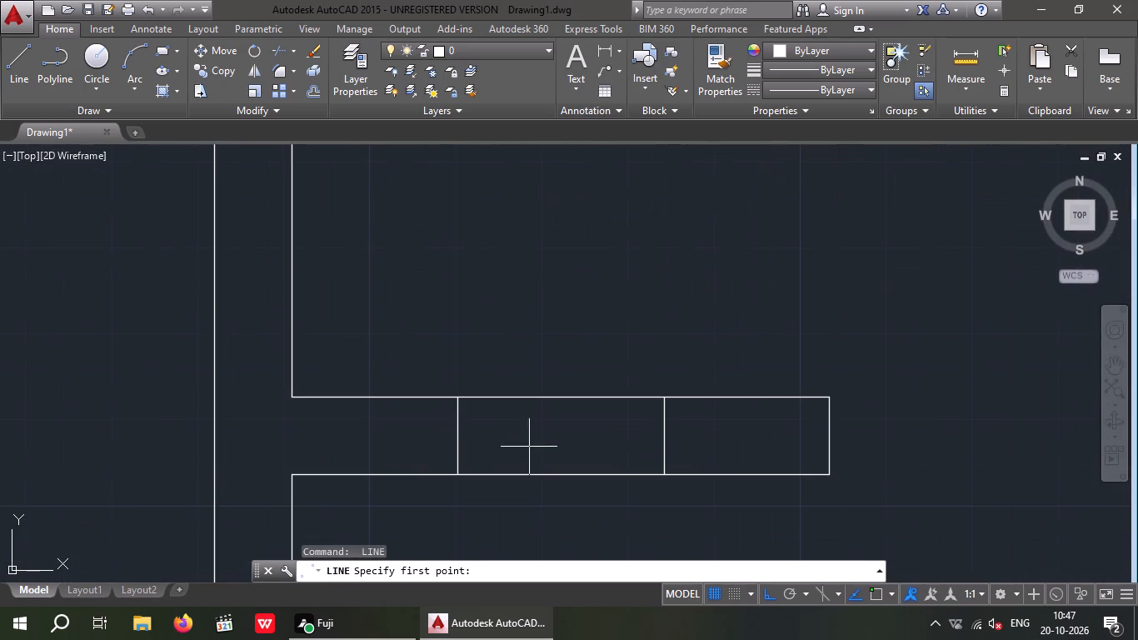
pyautogui.click(456, 437)
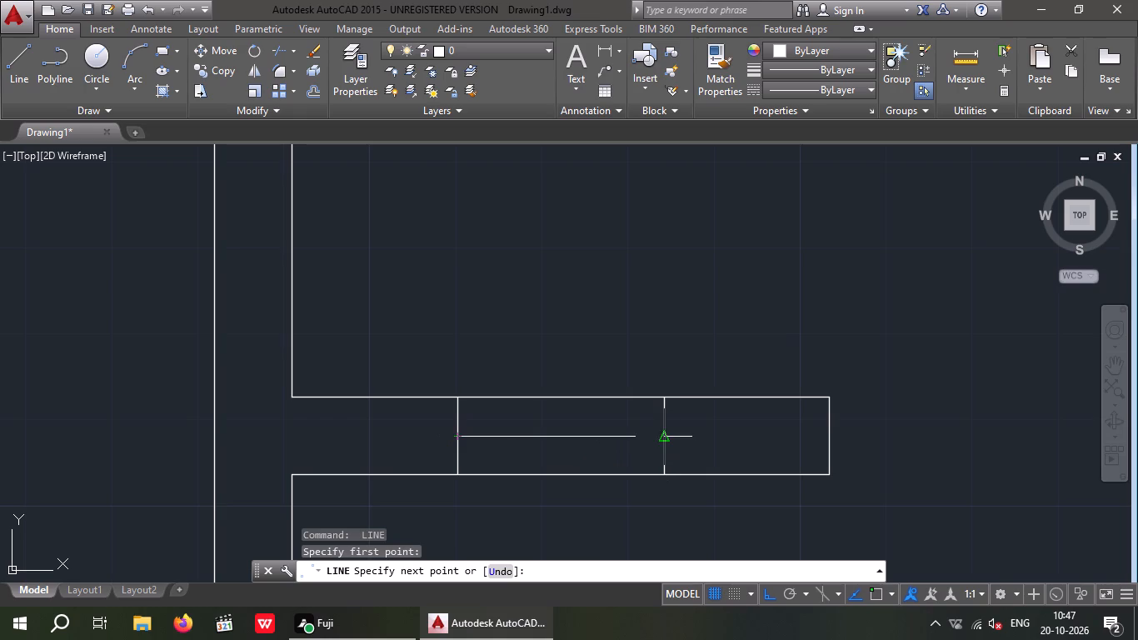
pyautogui.click(665, 434)
pyautogui.press('space')
# Draw a horizontal centre line through the window opening right of the entrance in the living room's front wall.
pyautogui.scroll(-1, 593, 434)
pyautogui.moveTo(586, 434); pyautogui.dragTo(77, 403, button='middle')
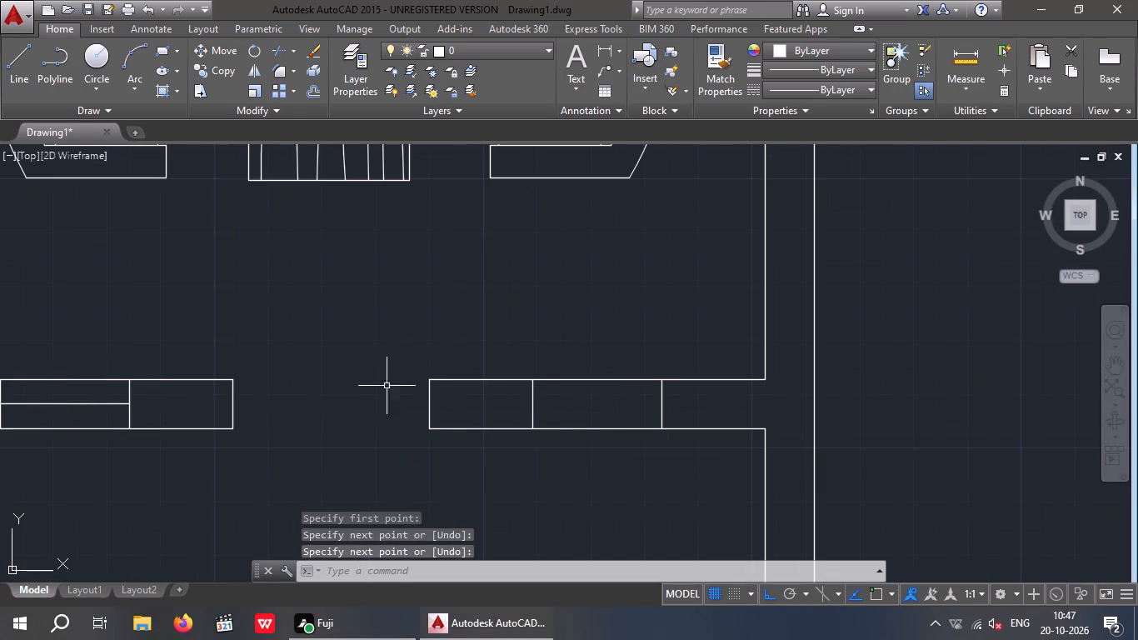
pyautogui.press('space')
pyautogui.click(535, 407)
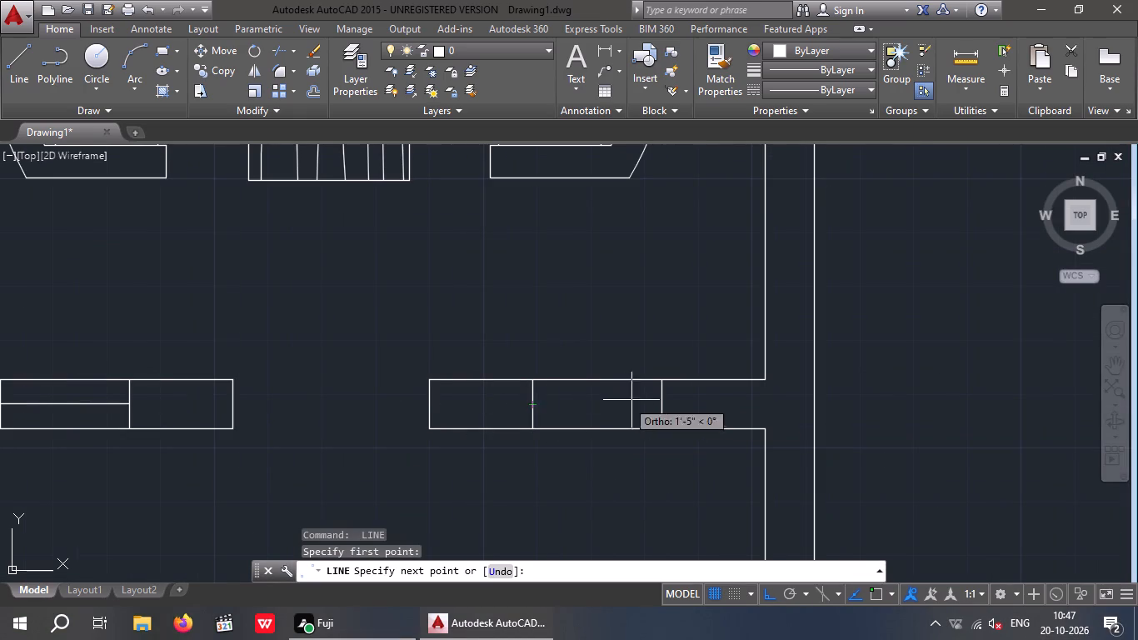
pyautogui.click(666, 403)
pyautogui.press('space')
# Draw a horizontal centre line through the window opening in the right bedroom's lower wall, between the end lines' midpoints.
pyautogui.scroll(-3, 591, 428)
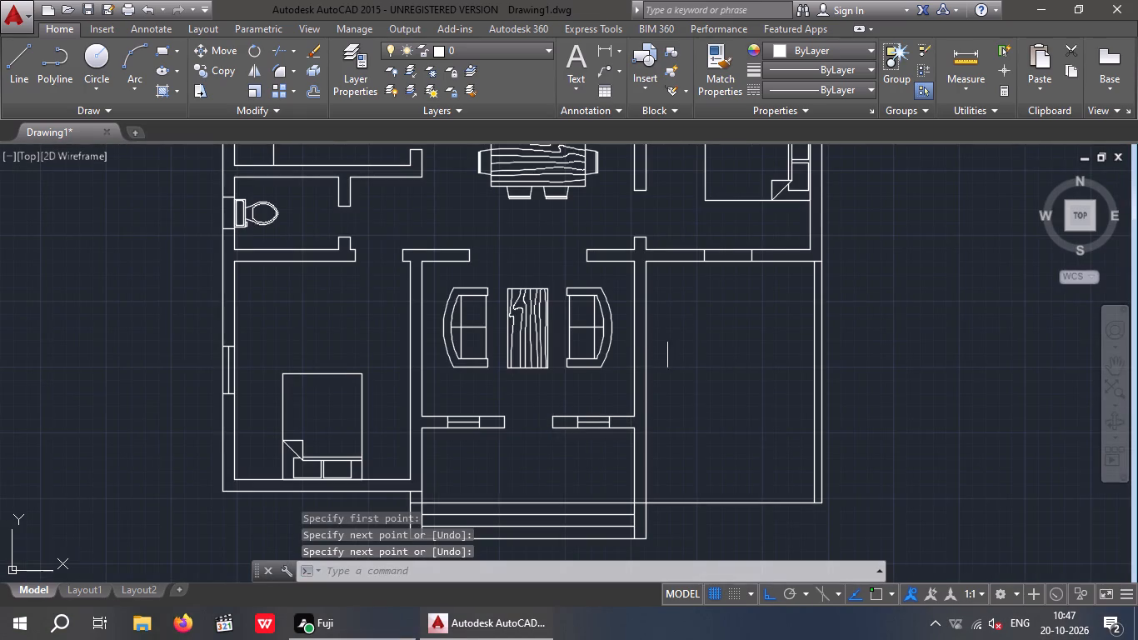
pyautogui.moveTo(696, 326); pyautogui.dragTo(521, 529, button='middle')
pyautogui.scroll(2, 539, 468)
pyautogui.press('space')
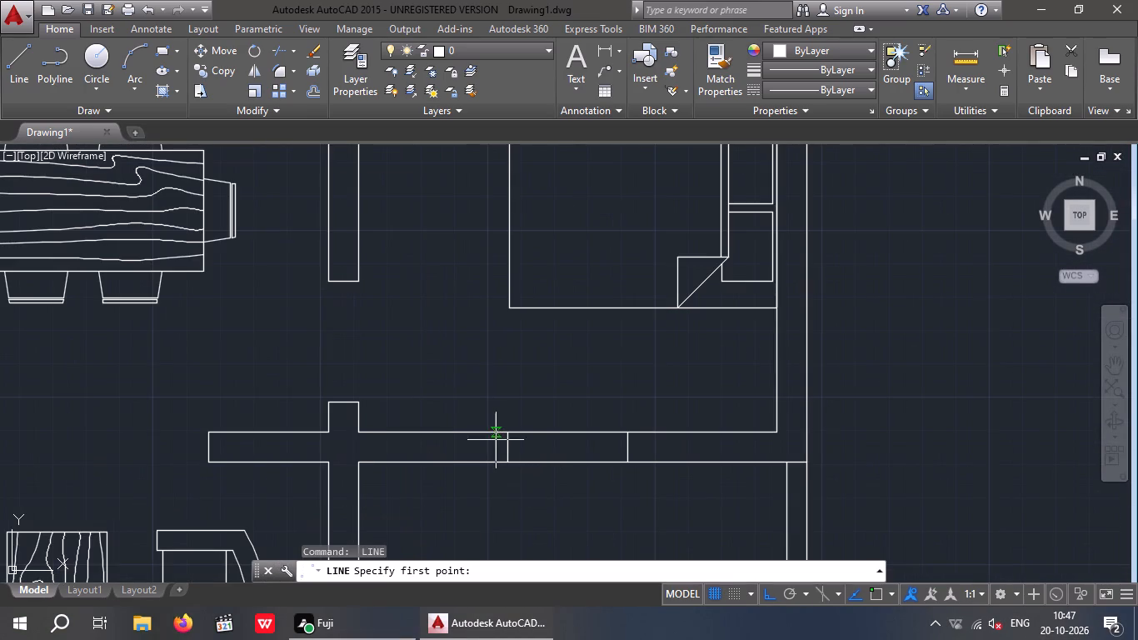
pyautogui.scroll(2, 503, 448)
pyautogui.scroll(-1, 504, 448)
pyautogui.scroll(1, 504, 448)
pyautogui.moveTo(503, 453); pyautogui.dragTo(531, 459)
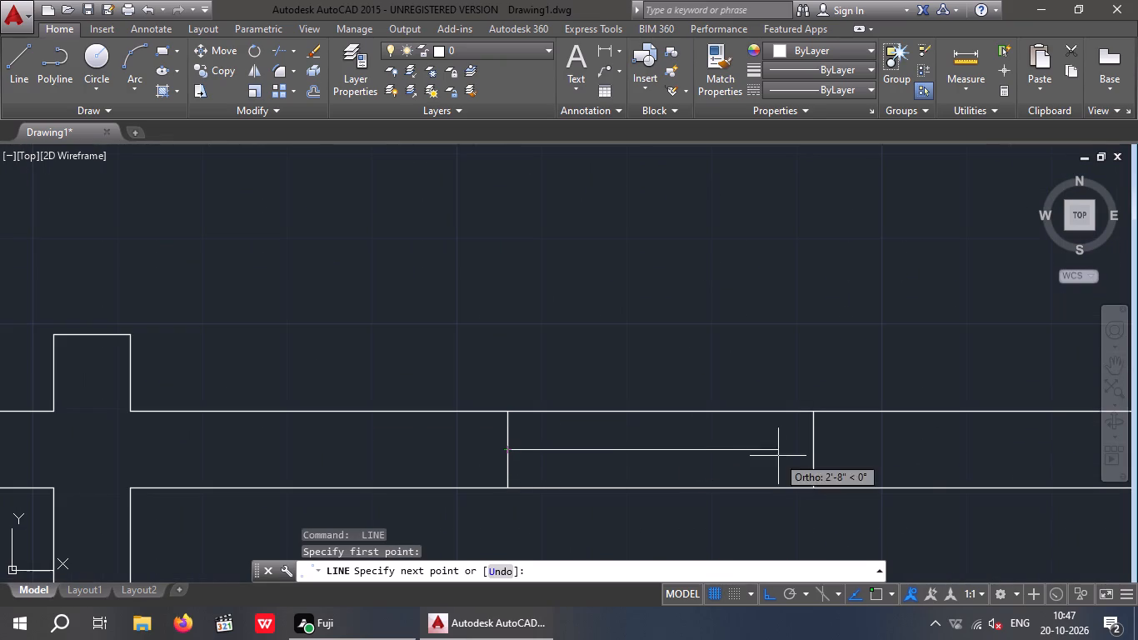
pyautogui.click(809, 451)
pyautogui.press('space')
# Draw a horizontal centre line through the window opening in the upper-right toilet's top wall, behind the WC tank.
pyautogui.scroll(-4, 711, 453)
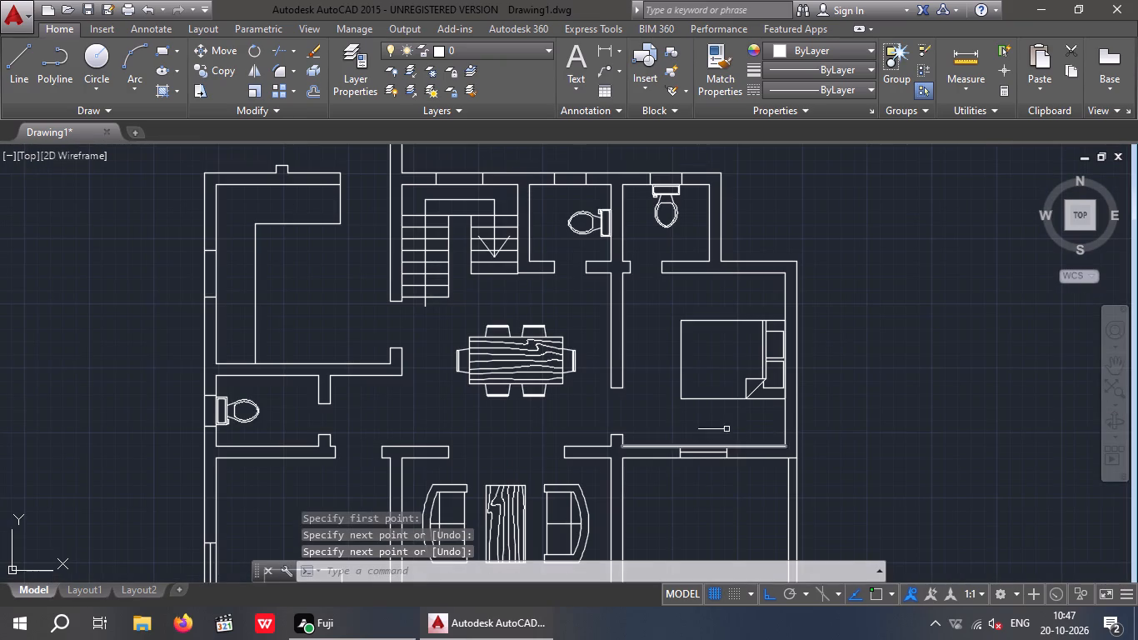
pyautogui.moveTo(746, 407); pyautogui.dragTo(751, 591, button='middle')
pyautogui.scroll(3, 651, 370)
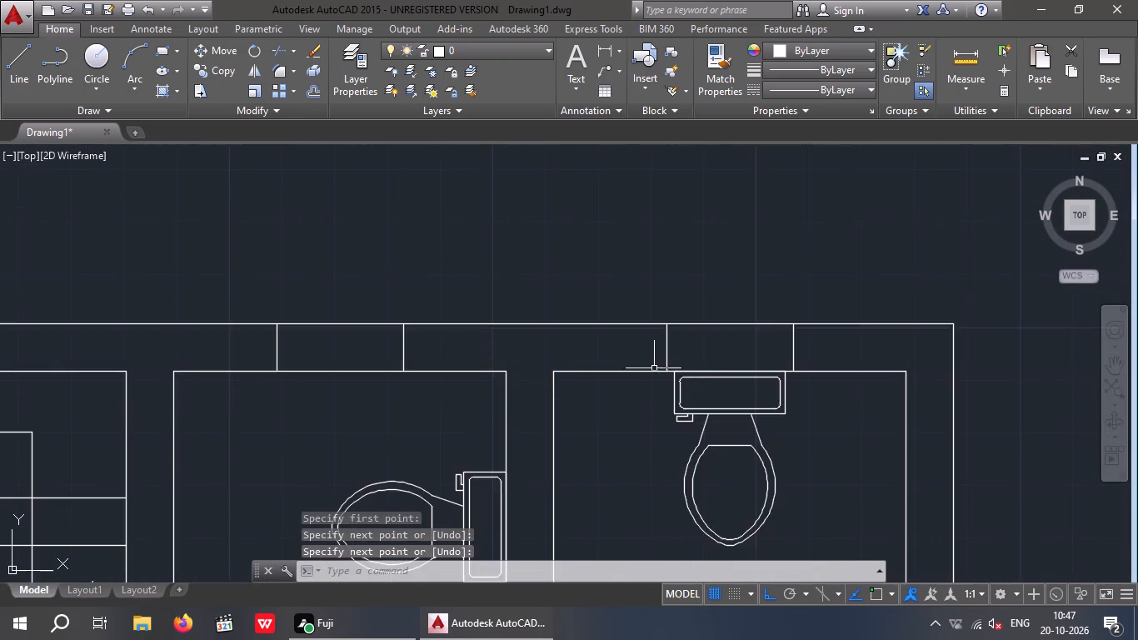
pyautogui.scroll(1, 669, 352)
pyautogui.press('space')
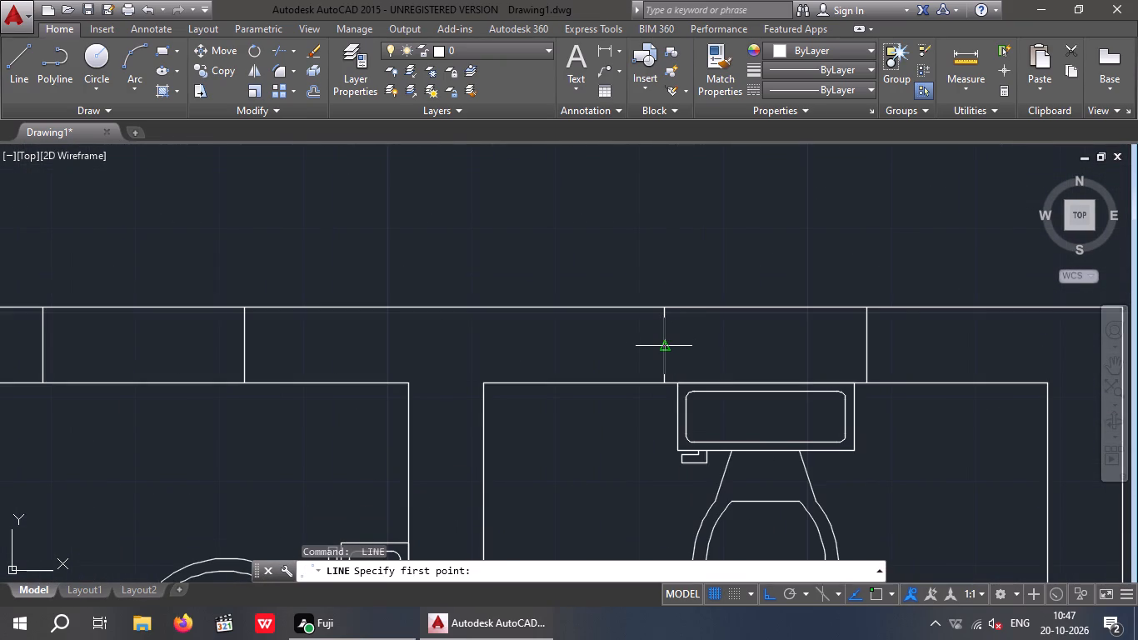
pyautogui.moveTo(665, 344); pyautogui.dragTo(675, 344)
pyautogui.click(870, 345)
pyautogui.press('space')
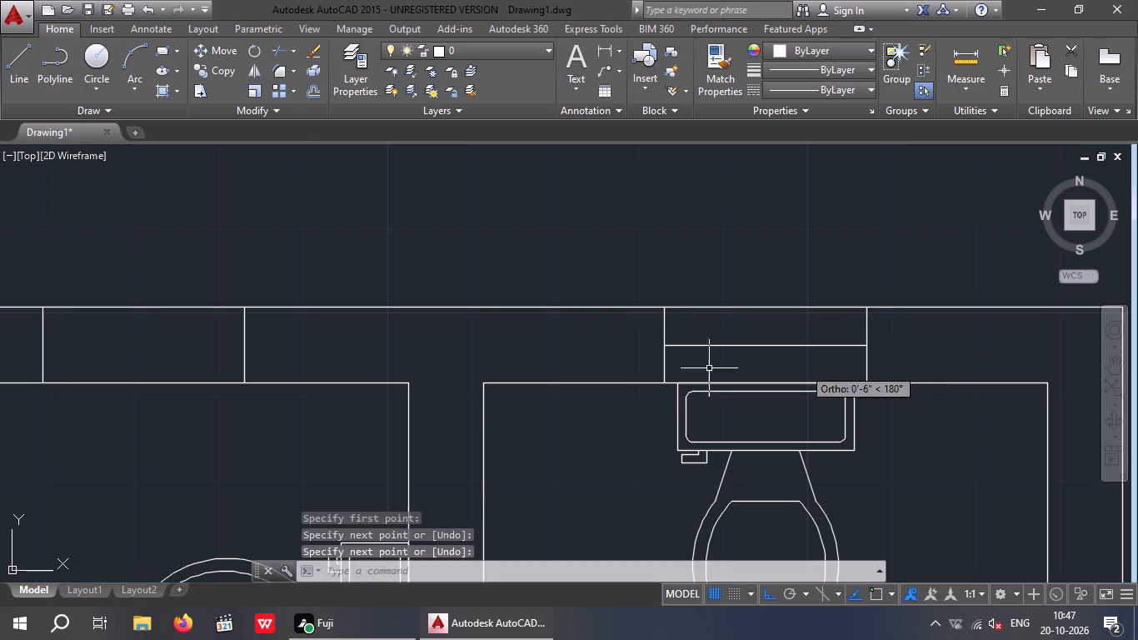
# Draw a horizontal centre line through the window opening in the top wall of the toilet beside the staircase.
pyautogui.scroll(-2, 573, 316)
pyautogui.moveTo(571, 316); pyautogui.dragTo(1011, 307, button='middle')
pyautogui.press('space')
pyautogui.scroll(3, 837, 312)
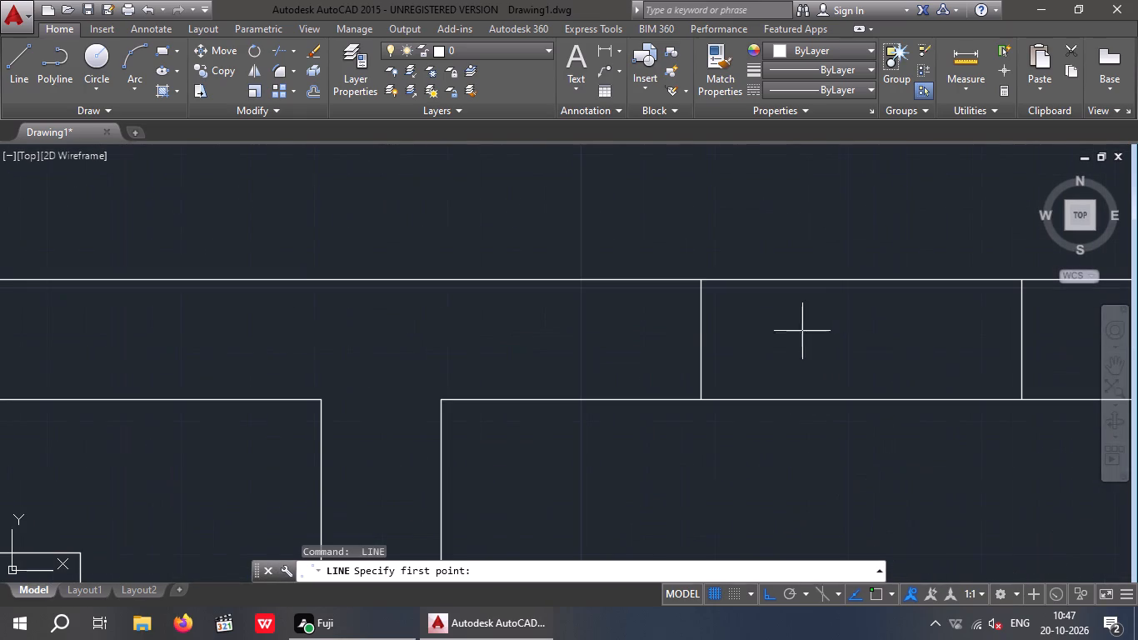
pyautogui.moveTo(704, 338); pyautogui.dragTo(793, 329)
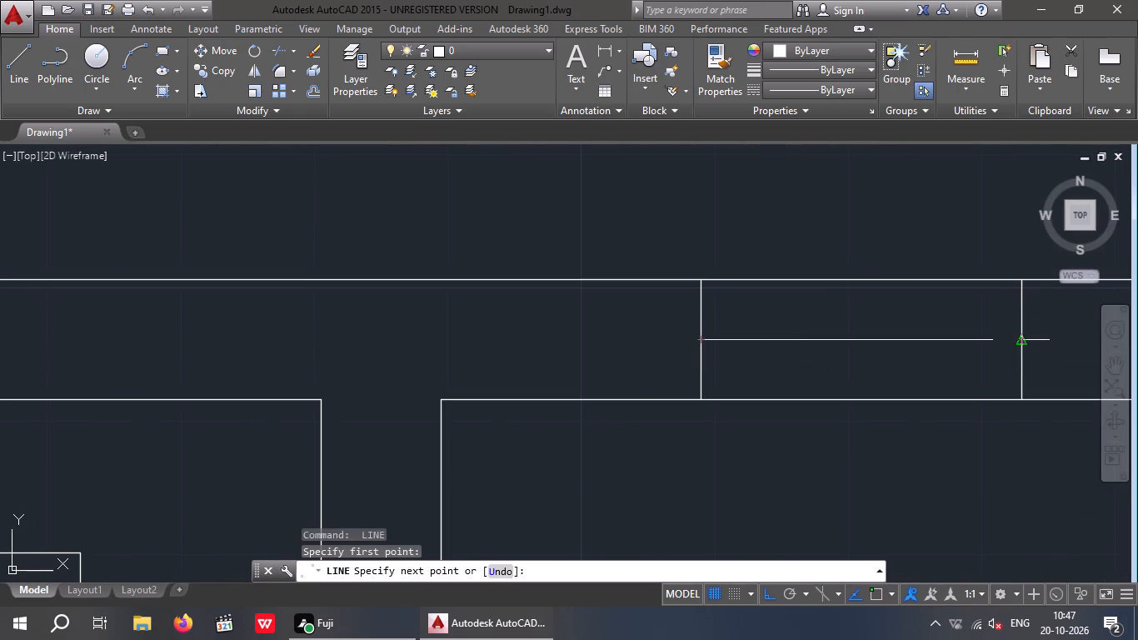
pyautogui.click(1024, 338)
pyautogui.press('space')
# Draw a horizontal centre line through the window opening in the top wall above the staircase.
pyautogui.scroll(-3, 732, 335)
pyautogui.scroll(2, 428, 317)
pyautogui.press('space')
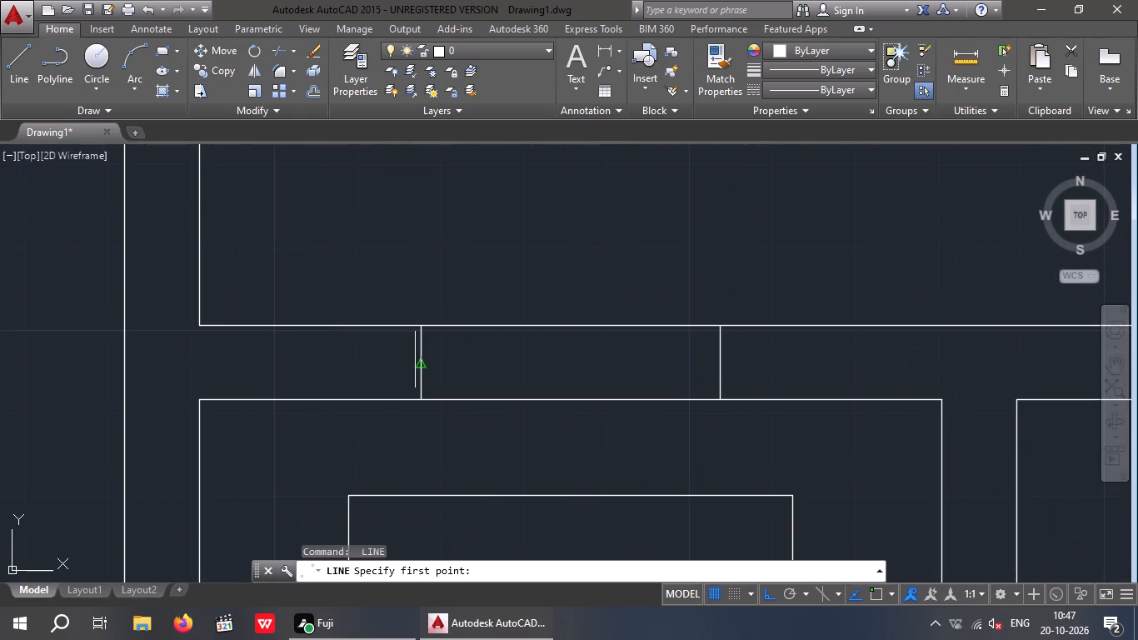
pyautogui.moveTo(424, 361); pyautogui.dragTo(439, 361)
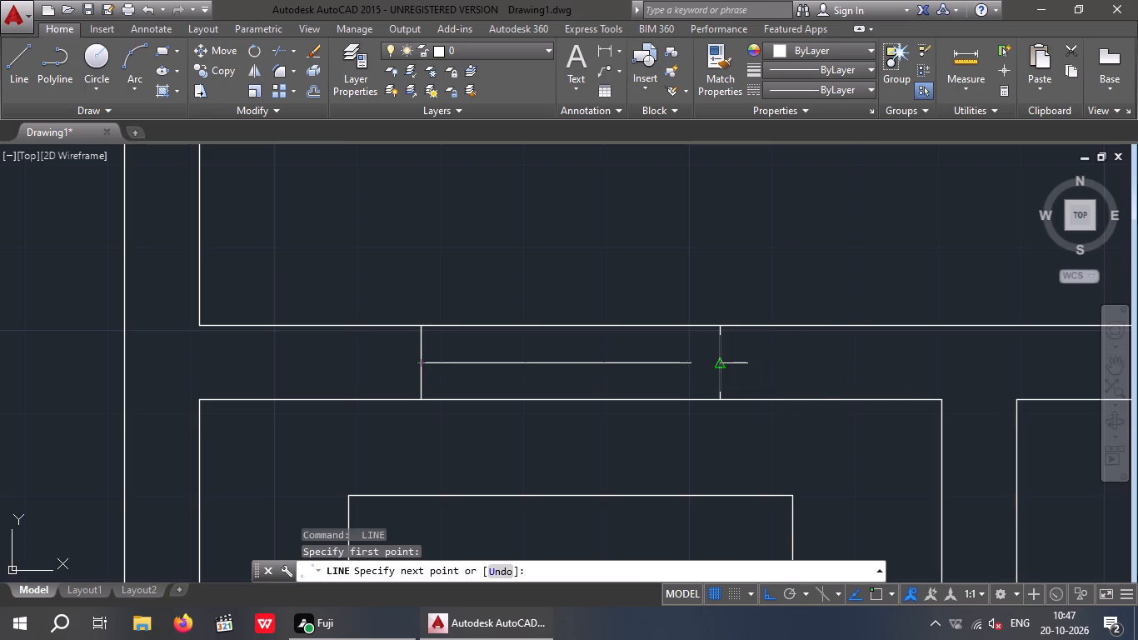
pyautogui.click(721, 362)
pyautogui.press('space')
# Draw a horizontal centre line through the window opening in the top wall of the projecting space left of the staircase.
pyautogui.scroll(-4, 549, 346)
pyautogui.scroll(3, 423, 257)
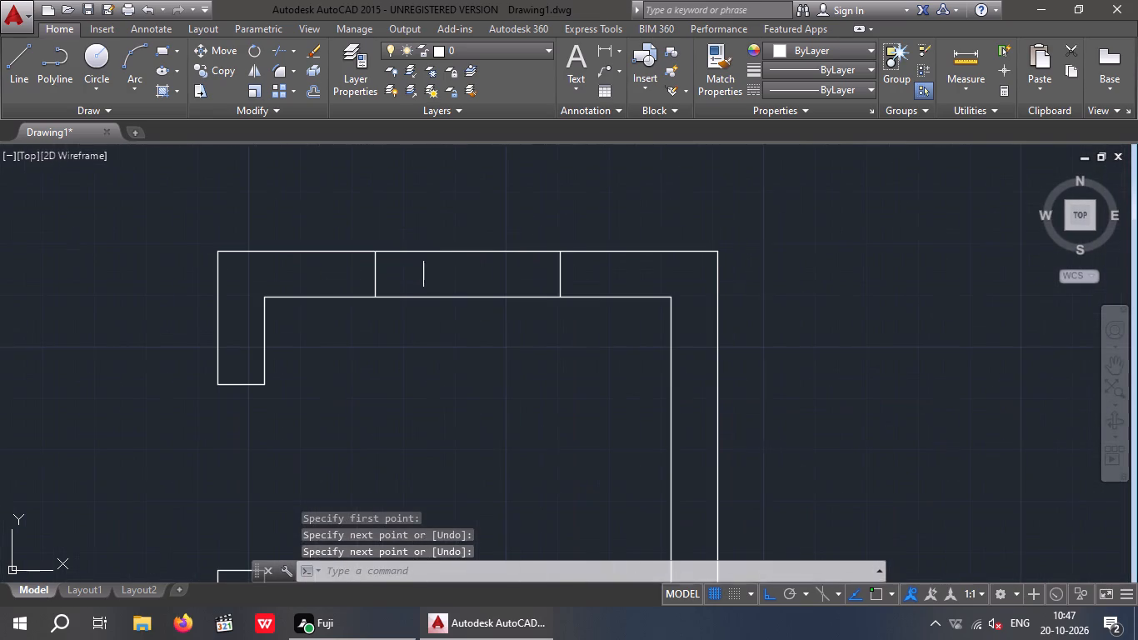
pyautogui.press('space')
pyautogui.moveTo(379, 272); pyautogui.dragTo(399, 277)
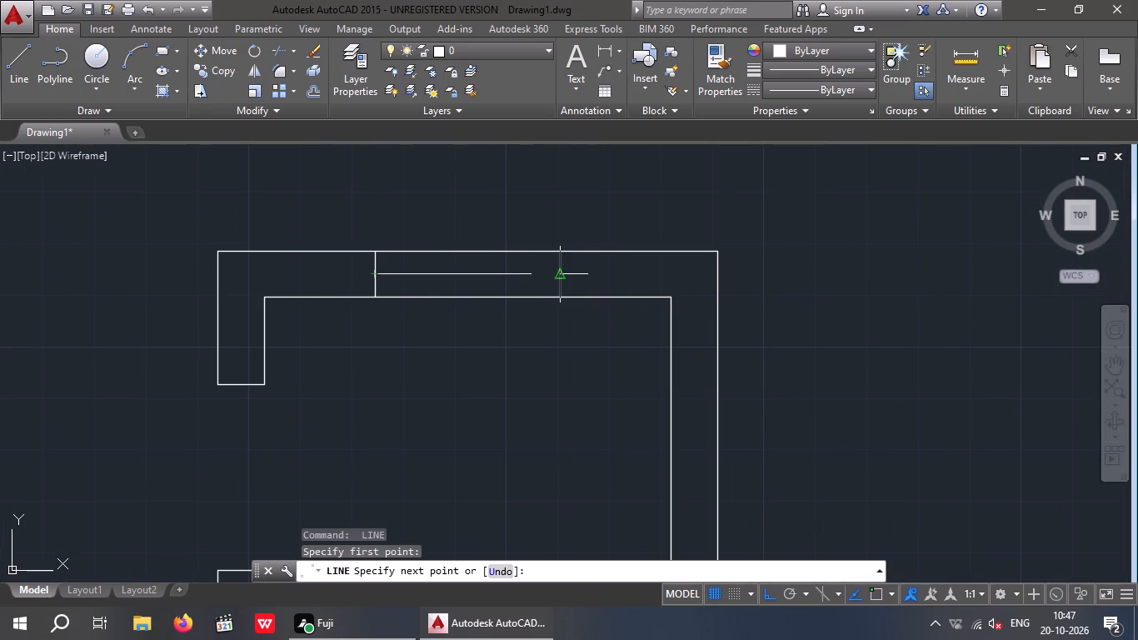
pyautogui.click(558, 272)
pyautogui.scroll(-3, 556, 281)
pyautogui.press('space')
pyautogui.scroll(3, 412, 476)
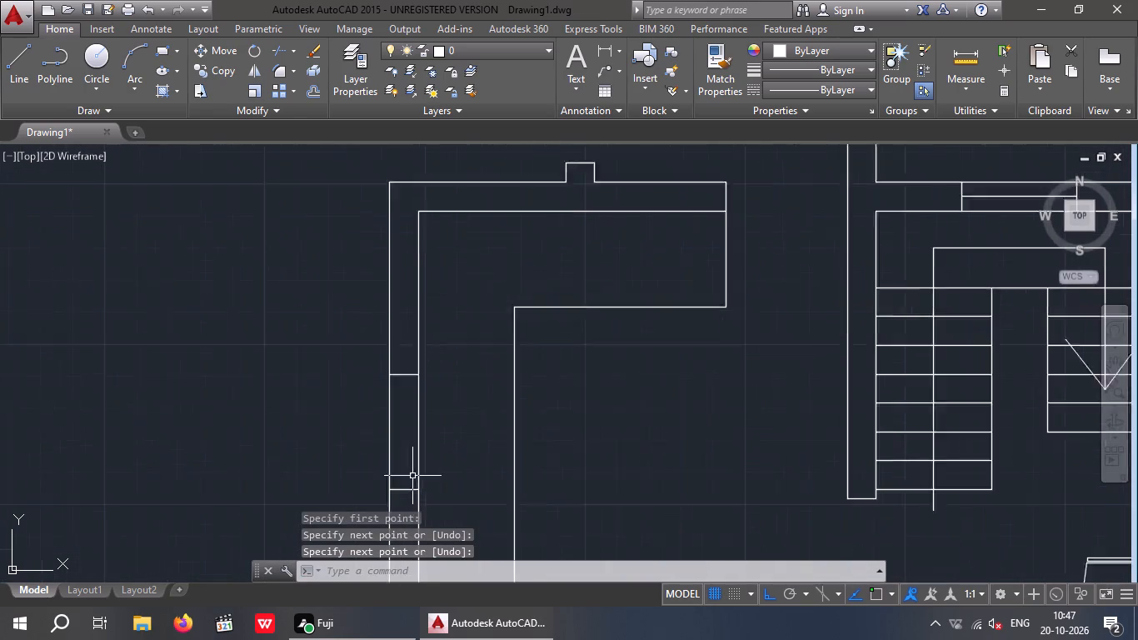
# Draw a vertical centre line through the window opening in the outer left wall of the room with the L-shaped counter.
pyautogui.moveTo(403, 471); pyautogui.dragTo(460, 302, button='middle')
pyautogui.press('space')
pyautogui.click(457, 330)
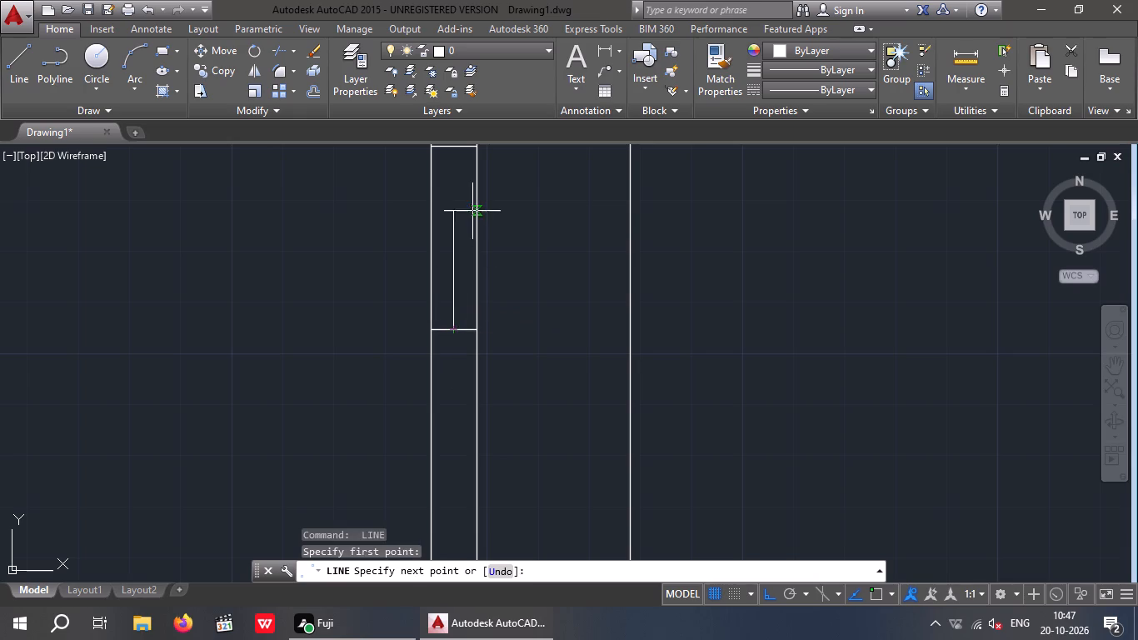
pyautogui.moveTo(472, 210); pyautogui.dragTo(467, 351, button='middle')
pyautogui.click(452, 286)
pyautogui.press('space')
pyautogui.scroll(-3, 455, 287)
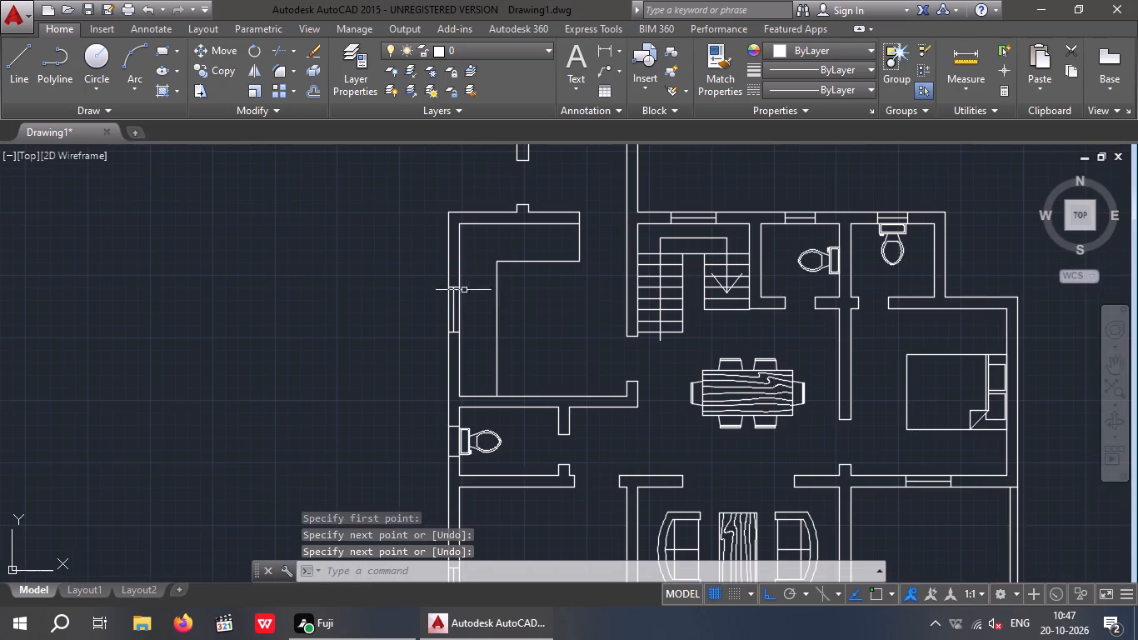
# Draw a vertical centre line through the window opening in the left toilet's outer wall, behind the WC tank.
pyautogui.moveTo(612, 312); pyautogui.dragTo(580, 308, button='middle')
pyautogui.scroll(-1, 552, 292)
pyautogui.scroll(2, 477, 387)
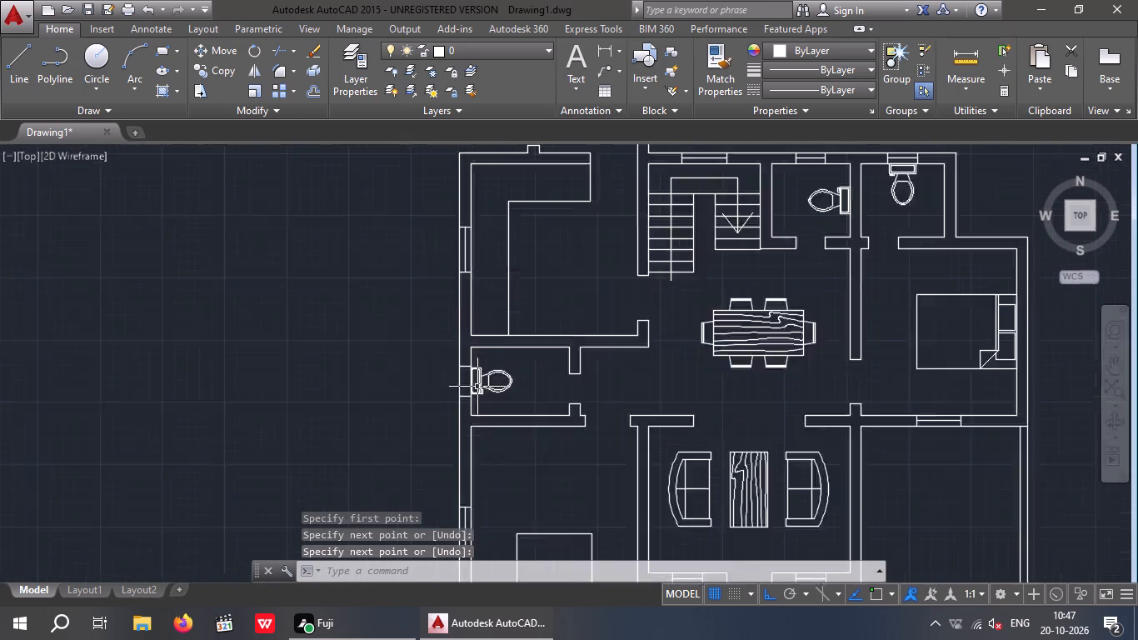
pyautogui.scroll(2, 477, 387)
pyautogui.press('space')
pyautogui.moveTo(443, 427); pyautogui.dragTo(446, 381)
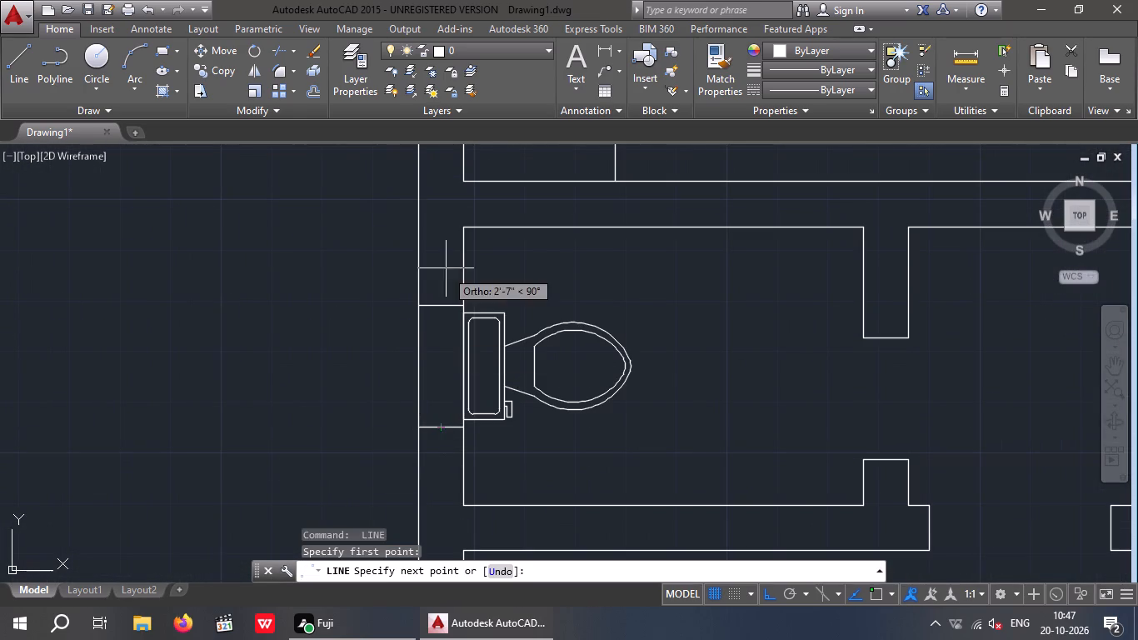
pyautogui.click(441, 308)
pyautogui.press('space')
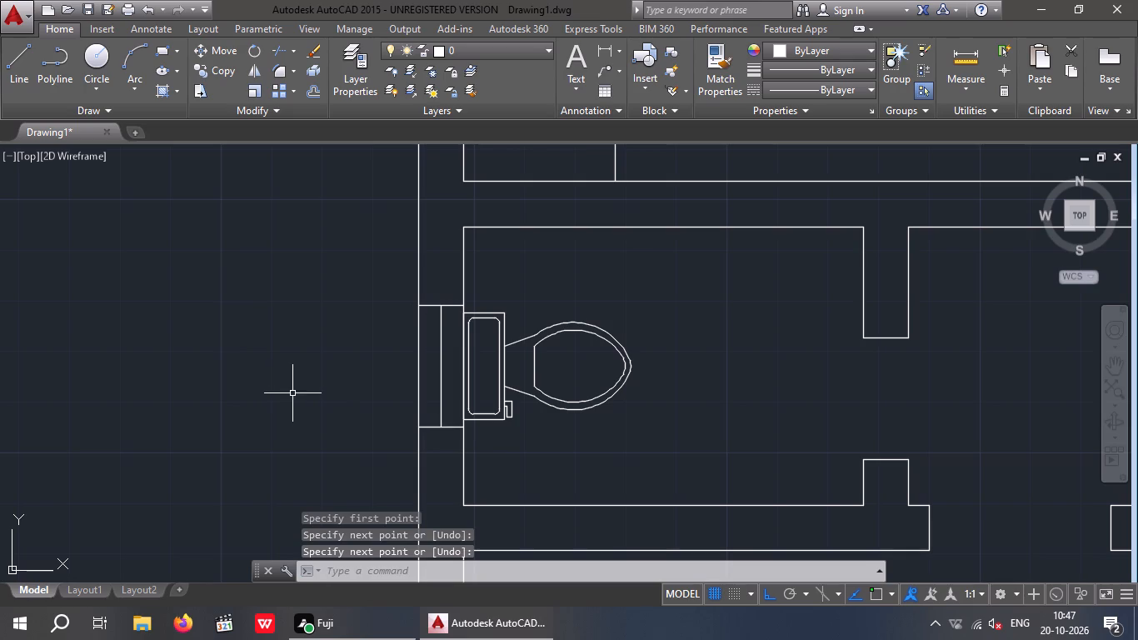
pyautogui.press('Escape')
pyautogui.press('Escape')
pyautogui.press('Escape')
# Offset both end lines of the left toilet's window outward by 3".
pyautogui.press('o')
pyautogui.press('Return')
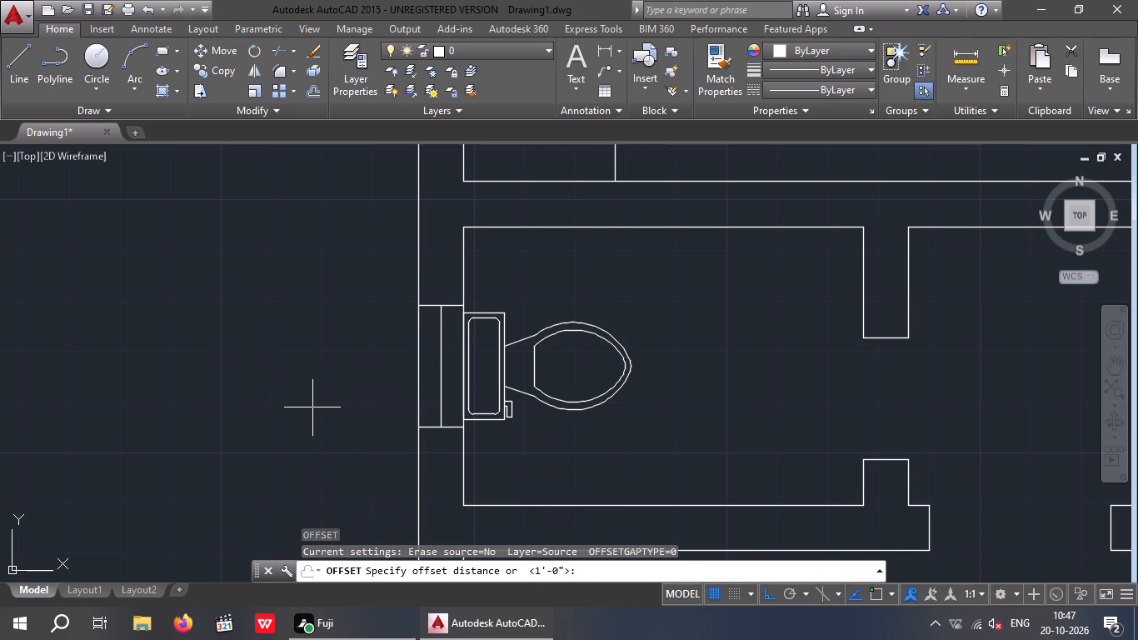
pyautogui.press('3')
pyautogui.hotkey('shift', '"')
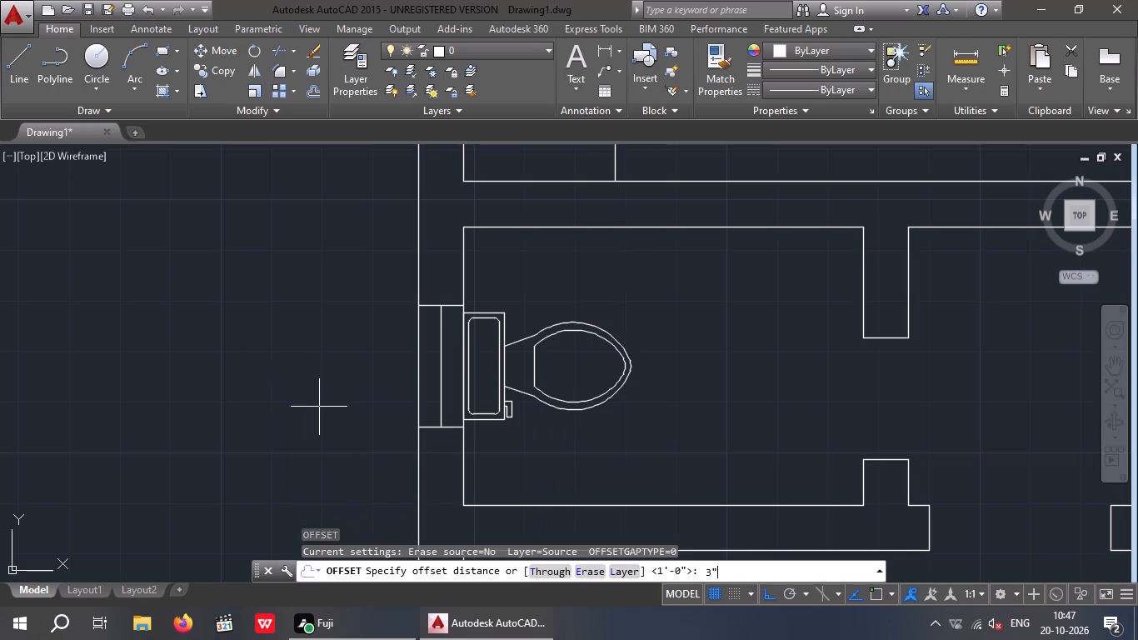
pyautogui.press('Return')
pyautogui.click(431, 306)
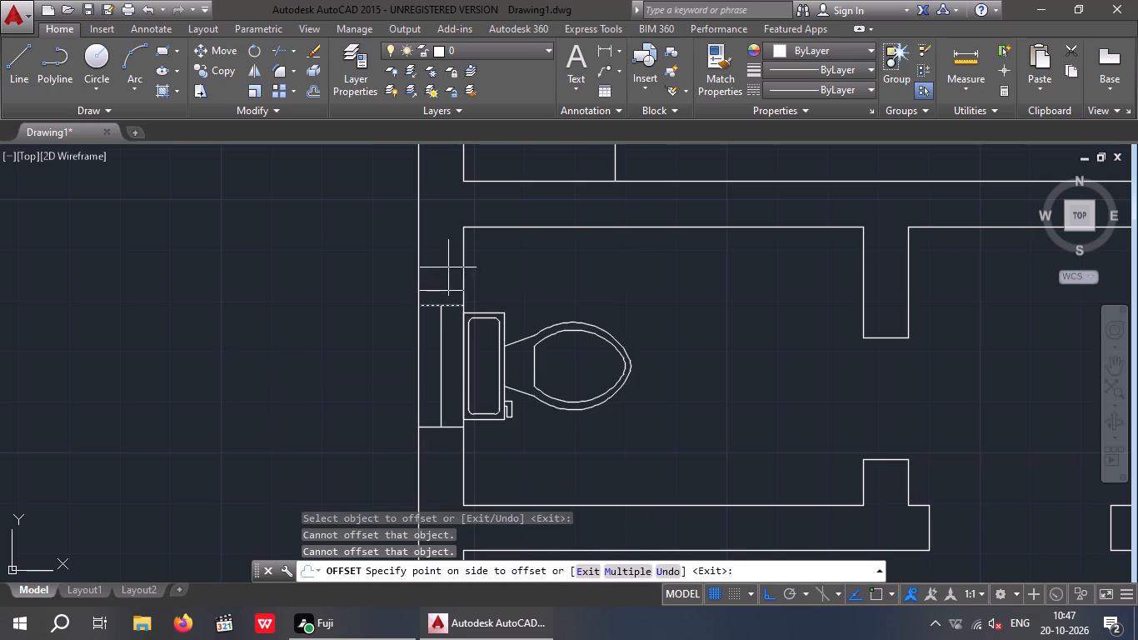
pyautogui.moveTo(448, 267); pyautogui.dragTo(447, 278)
pyautogui.moveTo(431, 426); pyautogui.dragTo(431, 446)
pyautogui.click(432, 461)
# Offset both end lines of the window in the lower-left bedroom's outer left wall outward by 3".
pyautogui.scroll(-2, 456, 363)
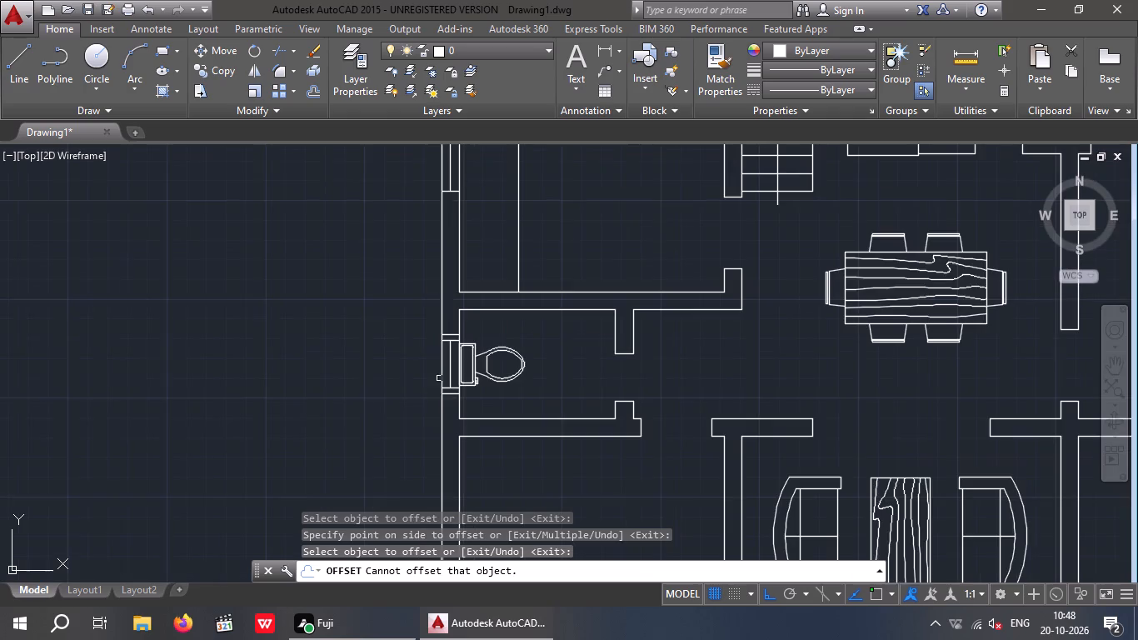
pyautogui.moveTo(466, 470); pyautogui.dragTo(467, 232, button='middle')
pyautogui.scroll(4, 447, 327)
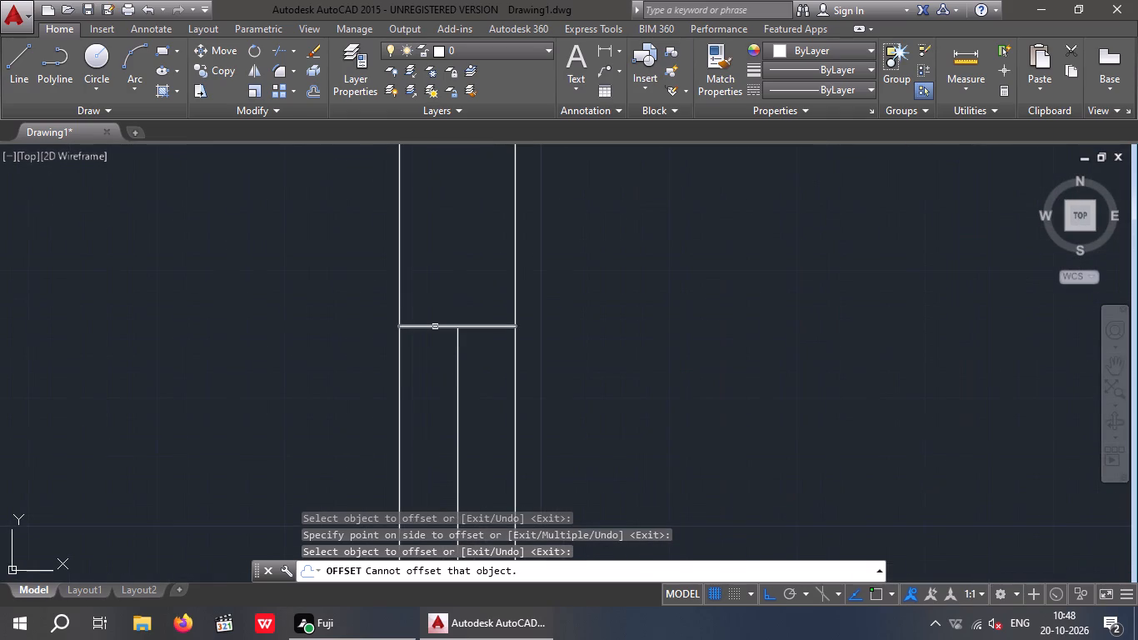
pyautogui.moveTo(435, 327); pyautogui.dragTo(439, 302)
pyautogui.click(451, 257)
pyautogui.scroll(-3, 451, 257)
pyautogui.scroll(3, 464, 392)
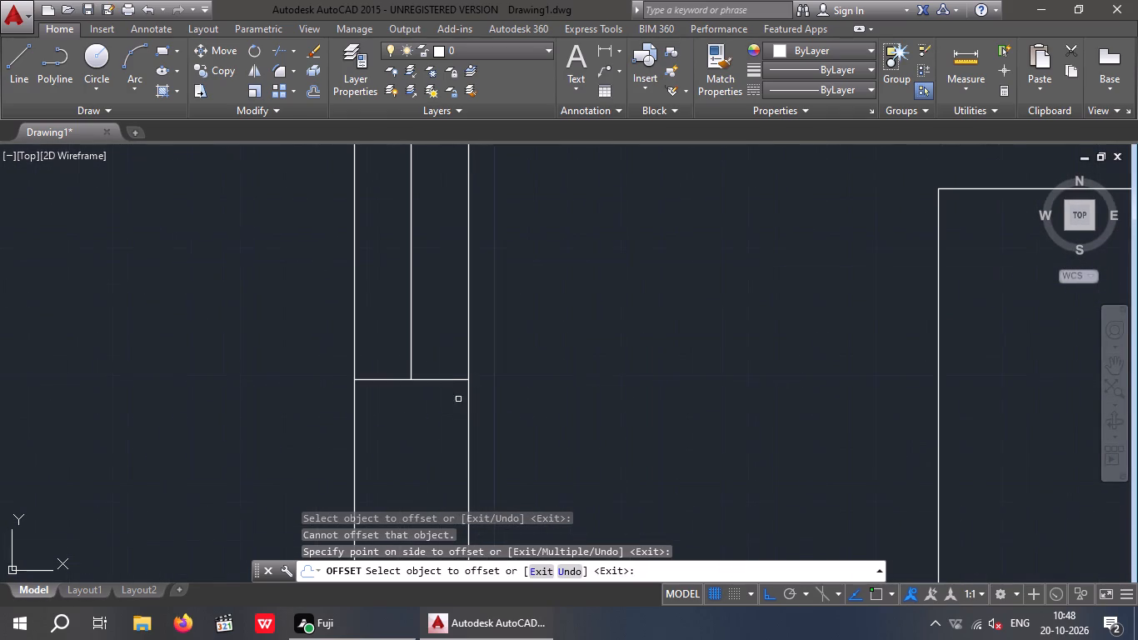
pyautogui.moveTo(450, 379); pyautogui.dragTo(446, 387)
pyautogui.click(437, 452)
# Offset both end lines of the window left of the sofa room's front entrance outward by 3".
pyautogui.scroll(-4, 443, 401)
pyautogui.moveTo(495, 402); pyautogui.dragTo(480, 321, button='middle')
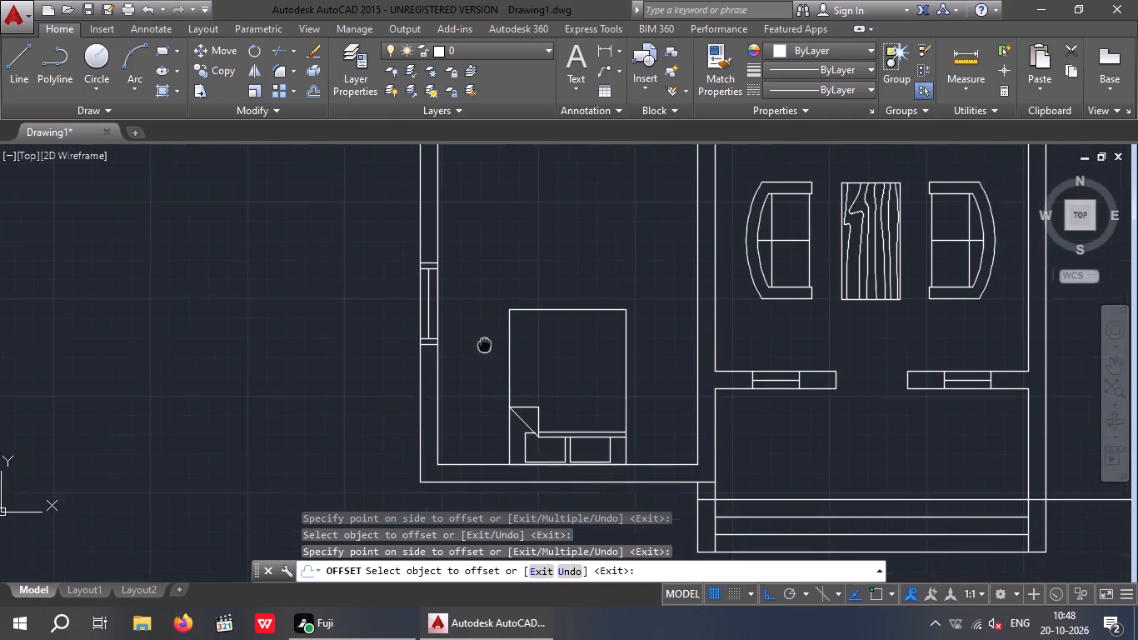
pyautogui.moveTo(480, 321); pyautogui.dragTo(477, 232, button='middle')
pyautogui.moveTo(532, 404); pyautogui.dragTo(274, 543, button='middle')
pyautogui.scroll(3, 528, 410)
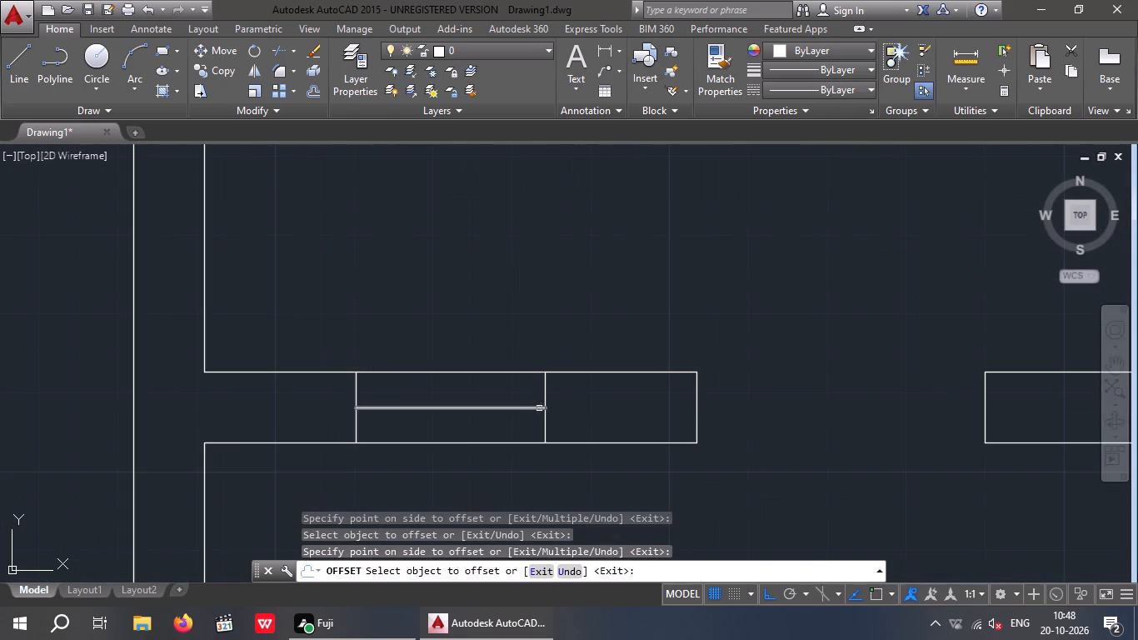
pyautogui.click(547, 394)
pyautogui.click(608, 402)
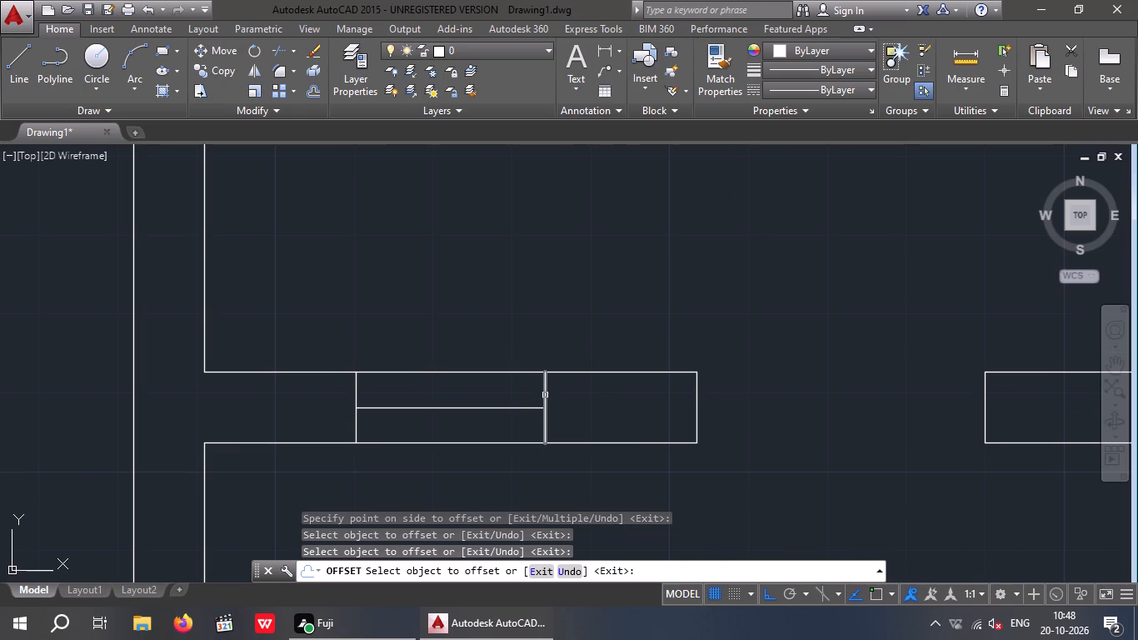
pyautogui.click(545, 392)
pyautogui.click(587, 385)
pyautogui.moveTo(357, 391); pyautogui.dragTo(323, 397)
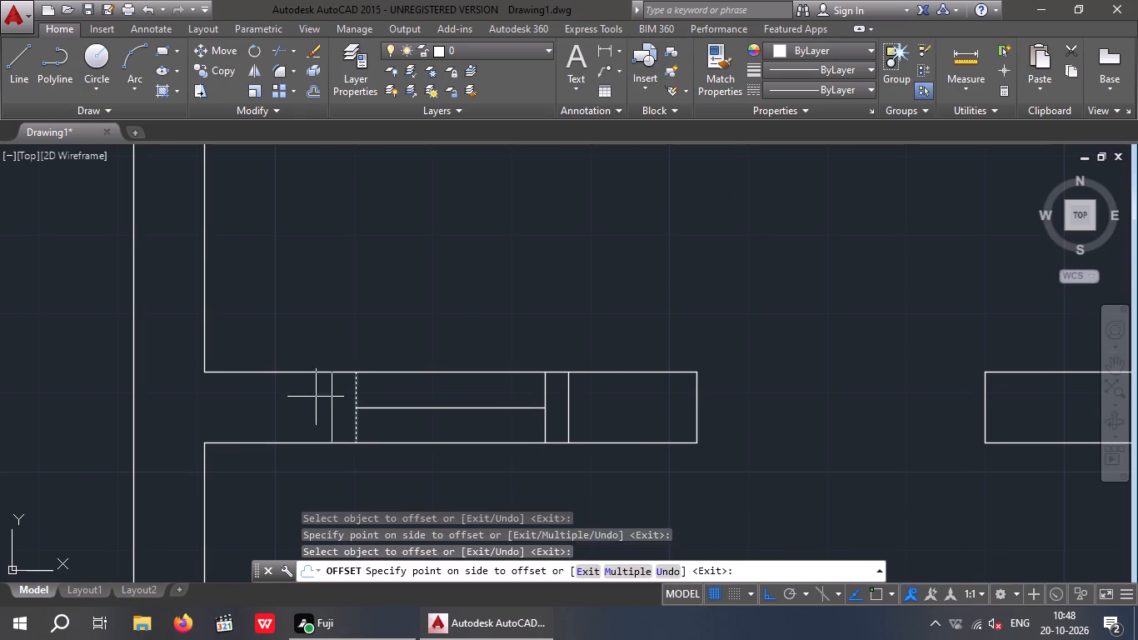
pyautogui.click(316, 397)
# Offset both end lines of the window right of the sofa room's front entrance outward by 3".
pyautogui.scroll(-2, 344, 386)
pyautogui.scroll(4, 651, 394)
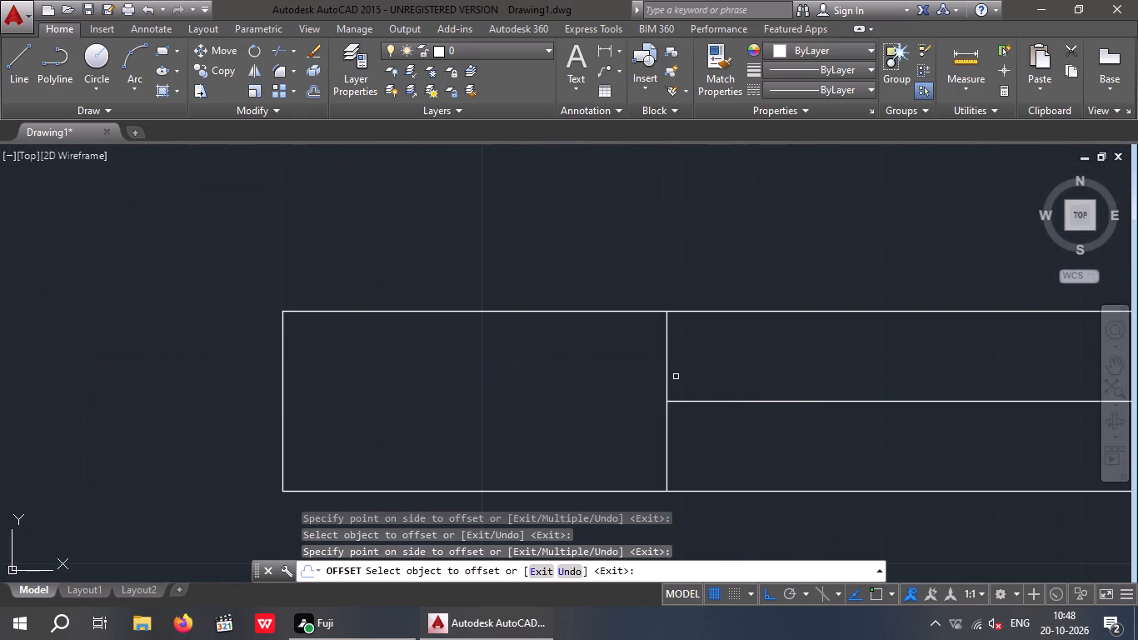
pyautogui.moveTo(666, 372); pyautogui.dragTo(646, 380)
pyautogui.click(606, 394)
pyautogui.scroll(-3, 606, 394)
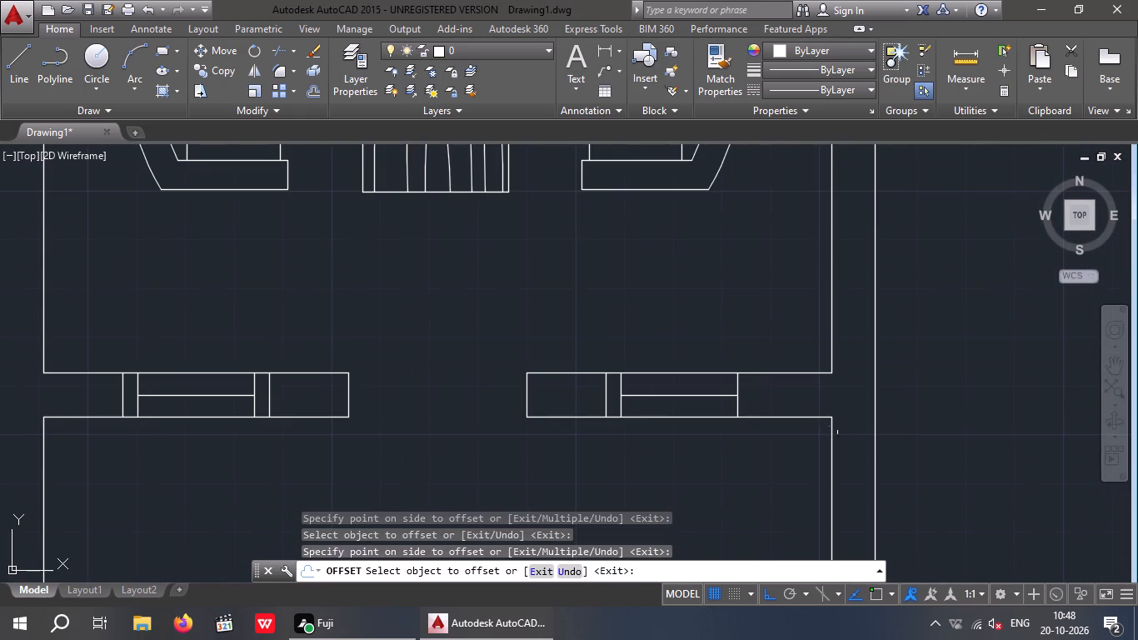
pyautogui.click(736, 386)
pyautogui.click(770, 388)
# Offset both end lines of the window in the right bedroom's bottom wall outward by 3".
pyautogui.scroll(-4, 771, 392)
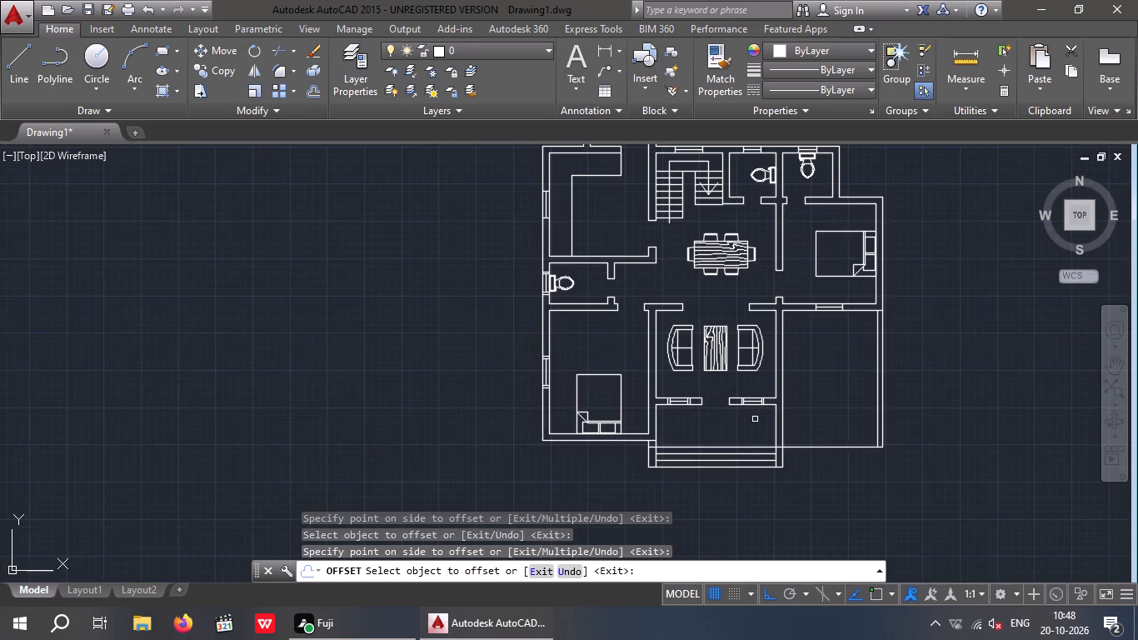
pyautogui.moveTo(752, 436); pyautogui.dragTo(642, 559, button='middle')
pyautogui.scroll(4, 711, 442)
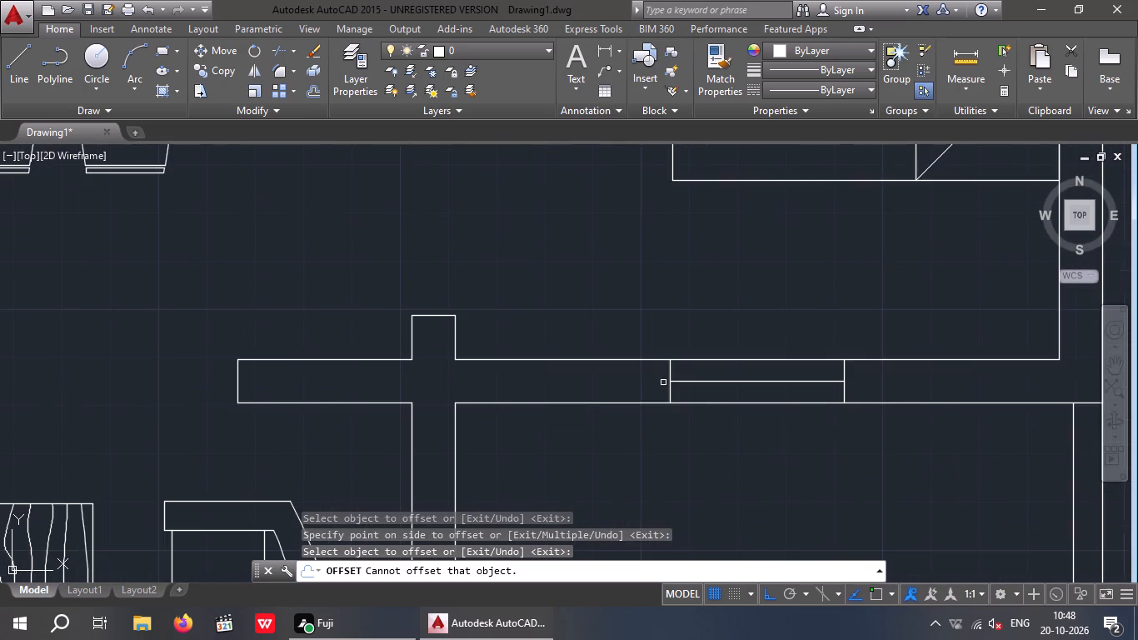
pyautogui.scroll(4, 664, 380)
pyautogui.moveTo(695, 357); pyautogui.dragTo(664, 367)
pyautogui.click(620, 378)
pyautogui.scroll(-4, 621, 377)
pyautogui.click(804, 371)
pyautogui.click(829, 372)
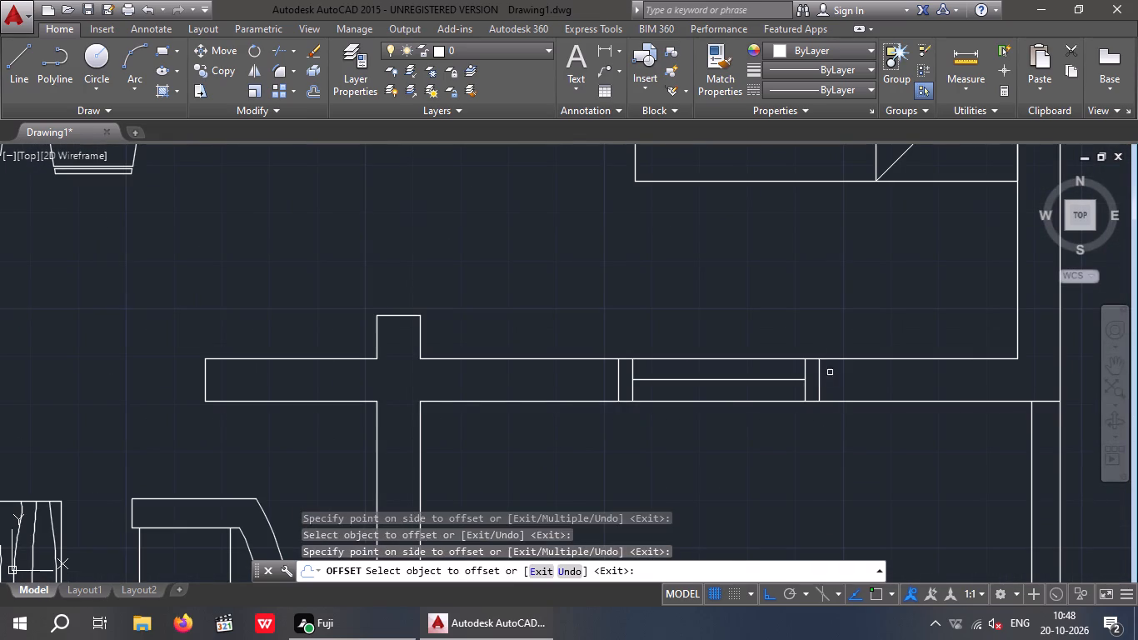
# Offset both end lines of the window in the upper-right toilet's top wall outward by 3".
pyautogui.scroll(-3, 856, 408)
pyautogui.moveTo(851, 440); pyautogui.dragTo(776, 602, button='middle')
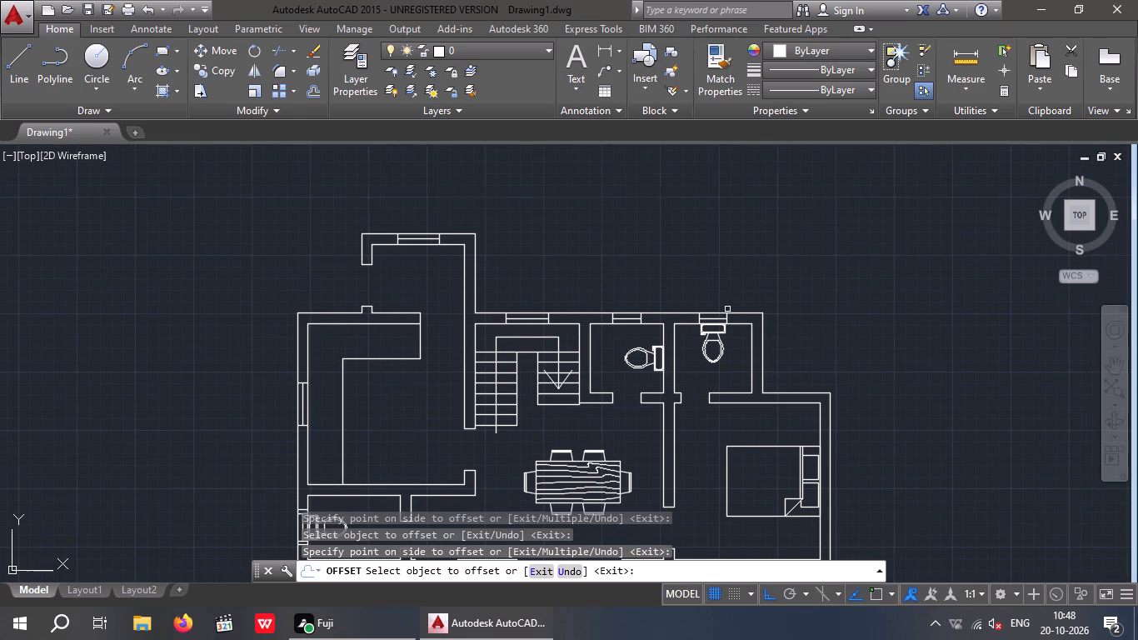
pyautogui.scroll(7, 727, 309)
pyautogui.moveTo(705, 379); pyautogui.dragTo(721, 382)
pyautogui.click(850, 407)
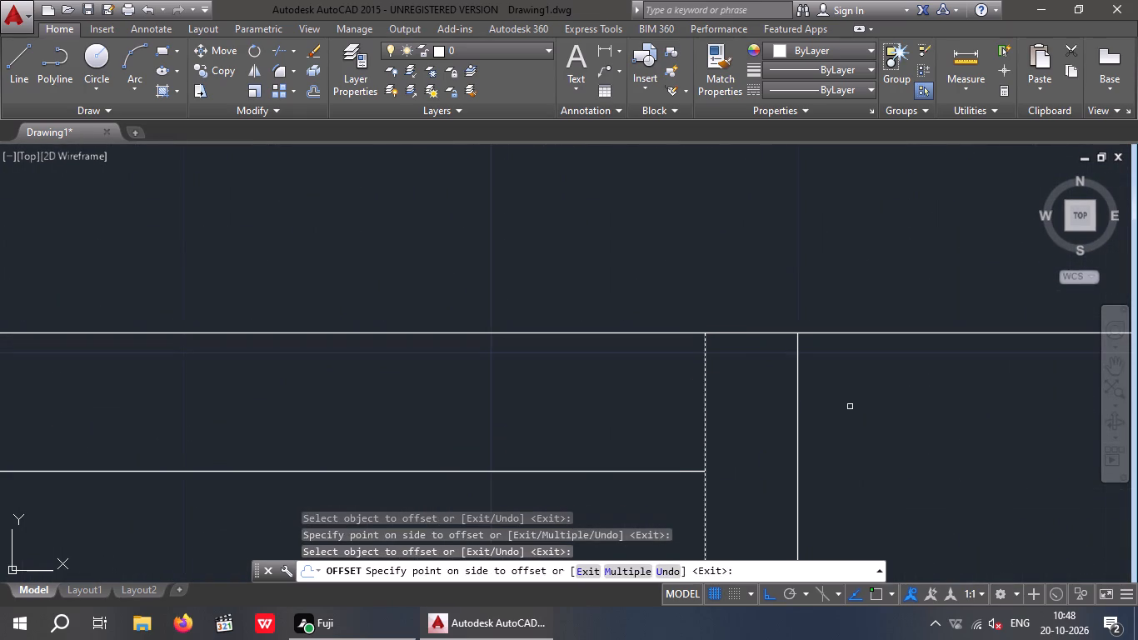
pyautogui.scroll(-3, 850, 407)
pyautogui.moveTo(635, 402); pyautogui.dragTo(606, 410)
pyautogui.click(564, 411)
# Offset both end lines of the window in the top wall of the toilet beside the staircase outward by 3".
pyautogui.scroll(-2, 576, 408)
pyautogui.scroll(3, 447, 401)
pyautogui.moveTo(465, 420); pyautogui.dragTo(472, 421)
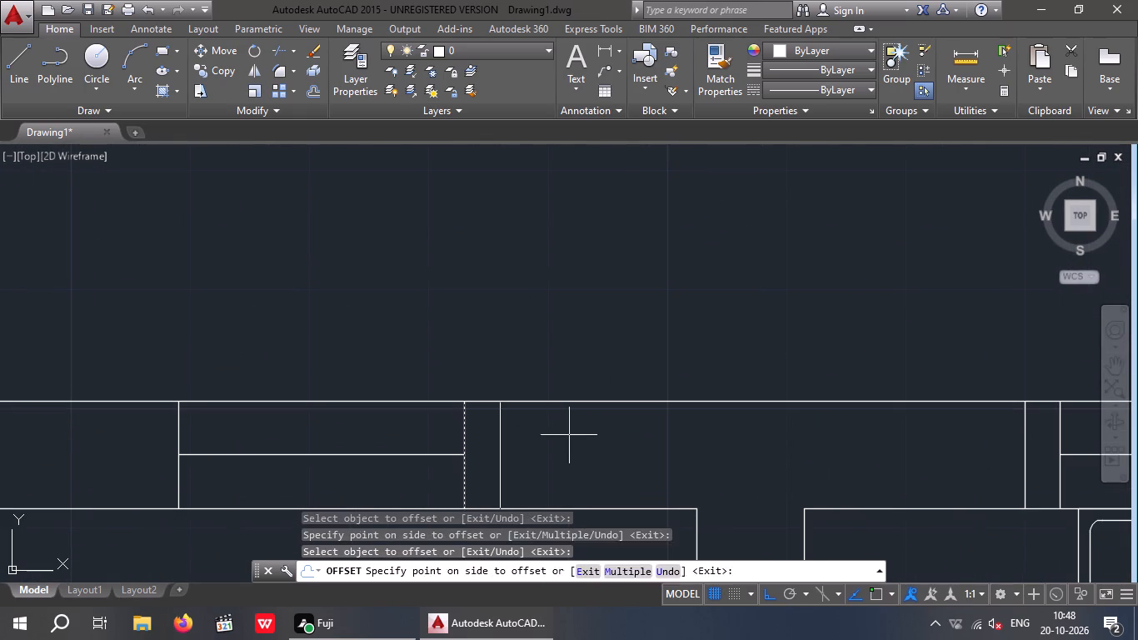
pyautogui.click(572, 435)
pyautogui.click(177, 425)
pyautogui.click(60, 427)
# Offset both end lines of the window in the top wall above the staircase outward by 3".
pyautogui.scroll(-4, 160, 414)
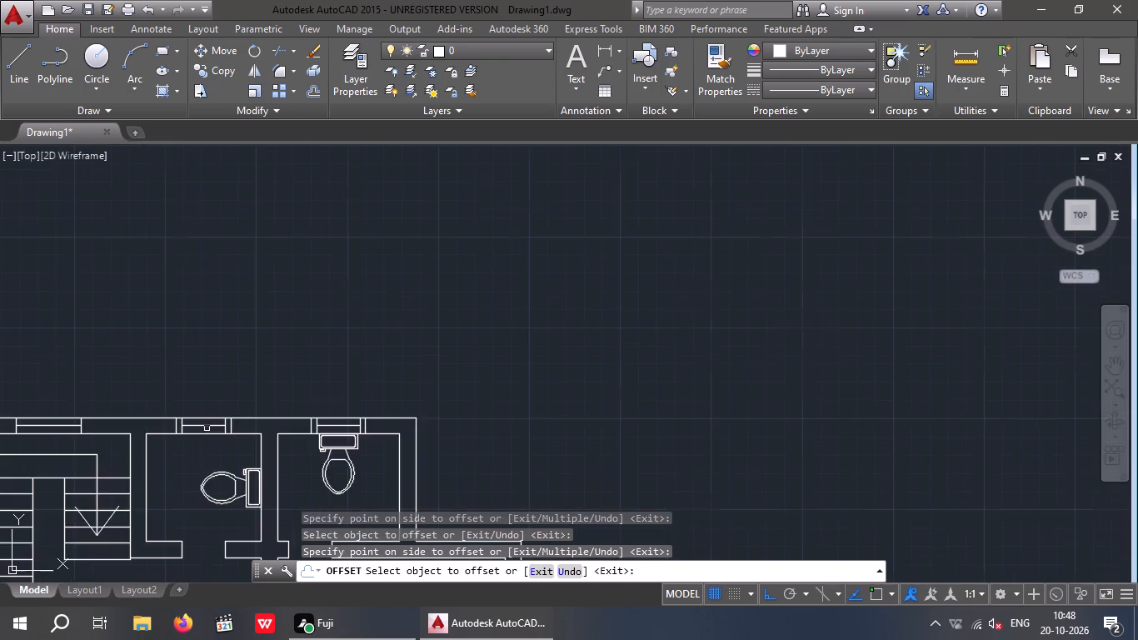
pyautogui.moveTo(207, 428); pyautogui.dragTo(567, 446, button='middle')
pyautogui.scroll(3, 403, 435)
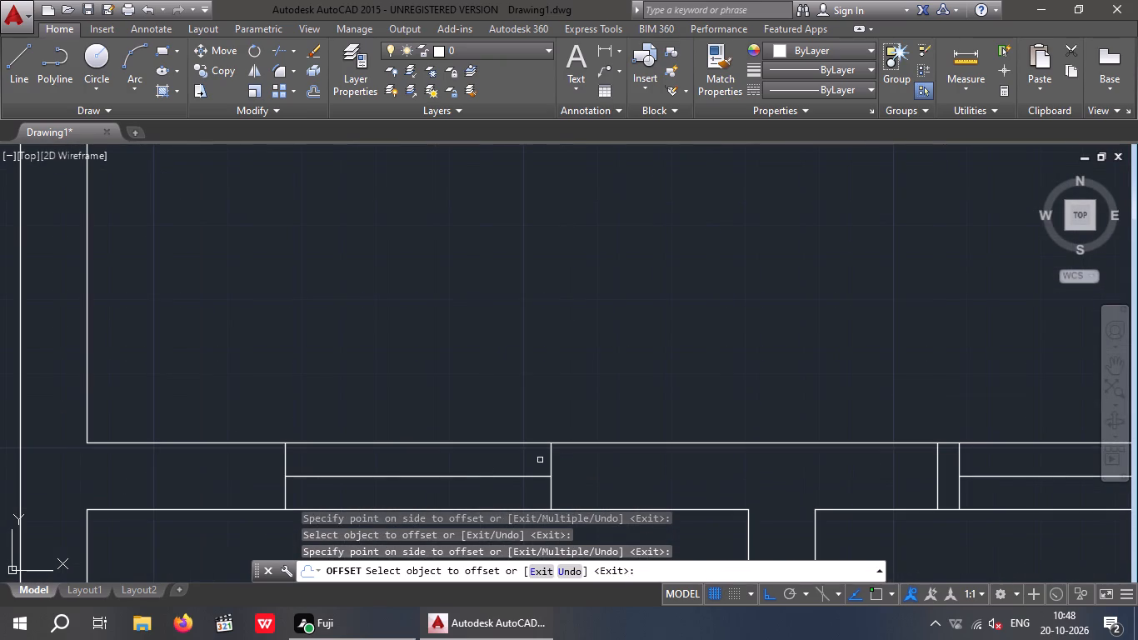
pyautogui.moveTo(550, 458); pyautogui.dragTo(565, 462)
pyautogui.click(629, 466)
pyautogui.scroll(-2, 602, 466)
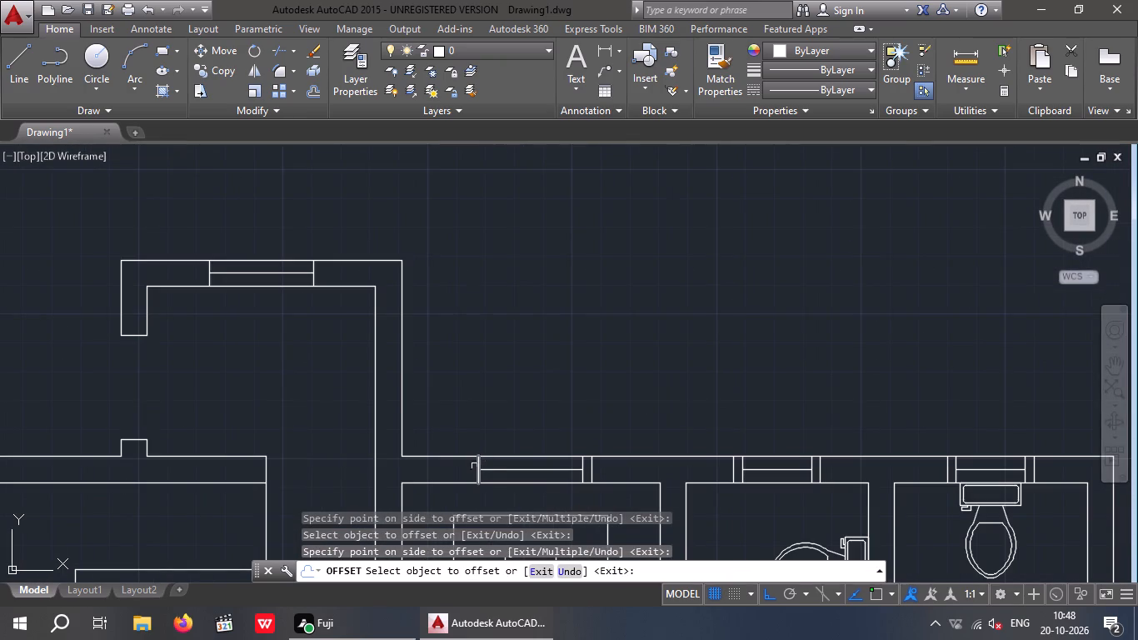
pyautogui.scroll(3, 477, 466)
pyautogui.moveTo(472, 464); pyautogui.dragTo(459, 466)
pyautogui.click(438, 467)
# Offset both end lines of the window in the projecting space's top wall, left of the staircase, outward by 3".
pyautogui.scroll(-4, 454, 457)
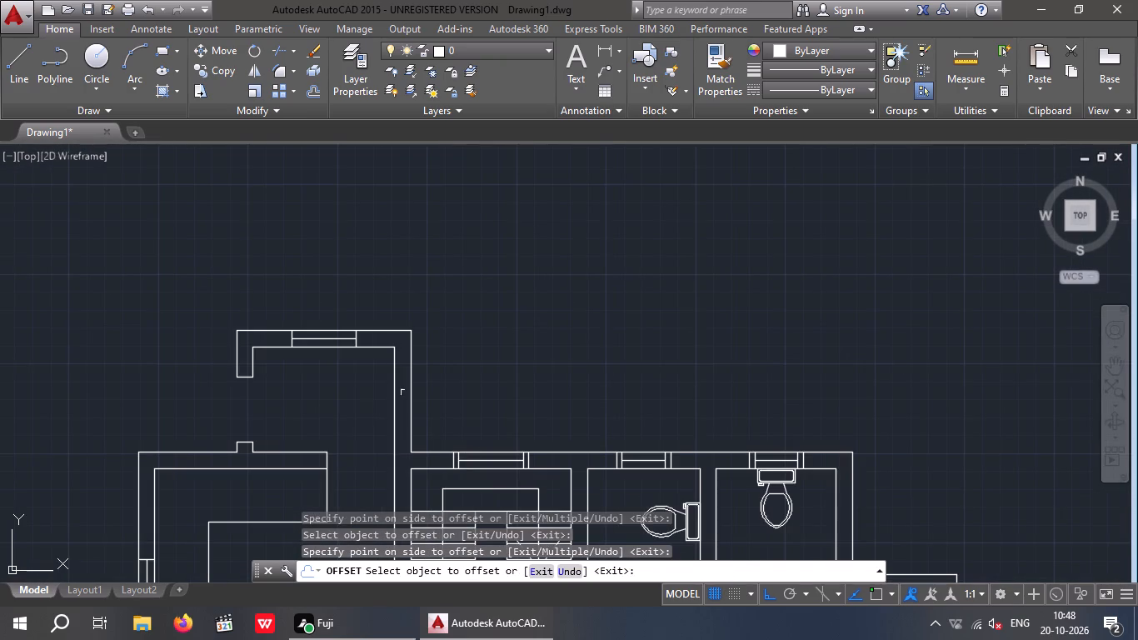
pyautogui.moveTo(501, 419); pyautogui.dragTo(610, 459, button='middle')
pyautogui.scroll(3, 457, 369)
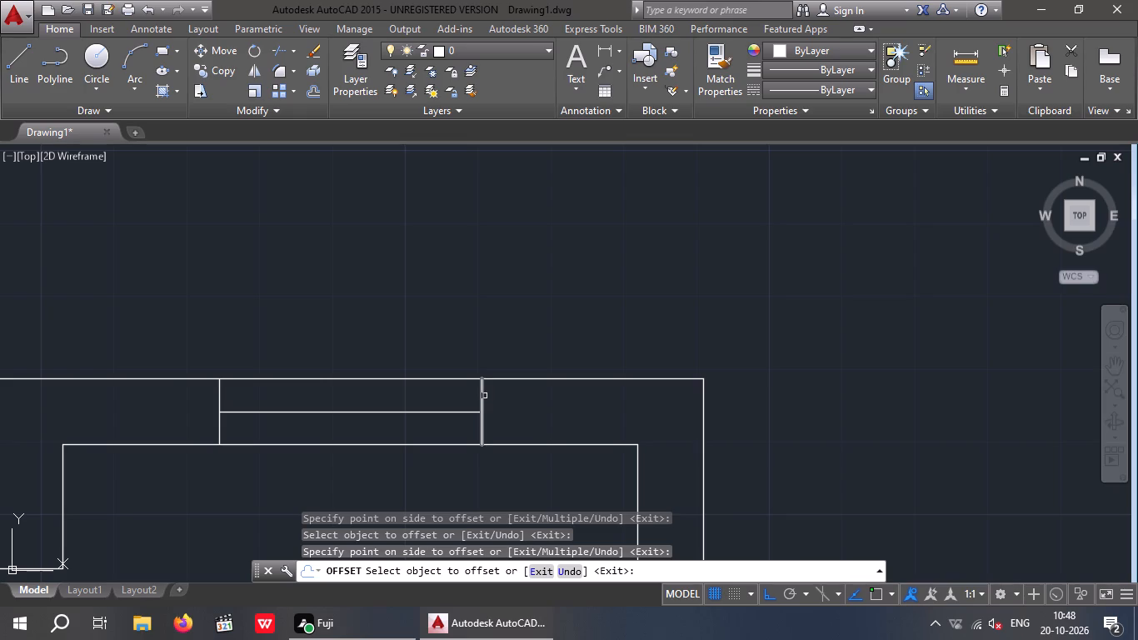
pyautogui.click(480, 397)
pyautogui.click(524, 397)
pyautogui.moveTo(218, 395); pyautogui.dragTo(192, 405)
pyautogui.click(157, 412)
# Offset both end lines of the window in the L-shaped counter room's outer left wall outward by 3", and finish offsetting.
pyautogui.scroll(-3, 203, 402)
pyautogui.moveTo(205, 452); pyautogui.dragTo(412, 335, button='middle')
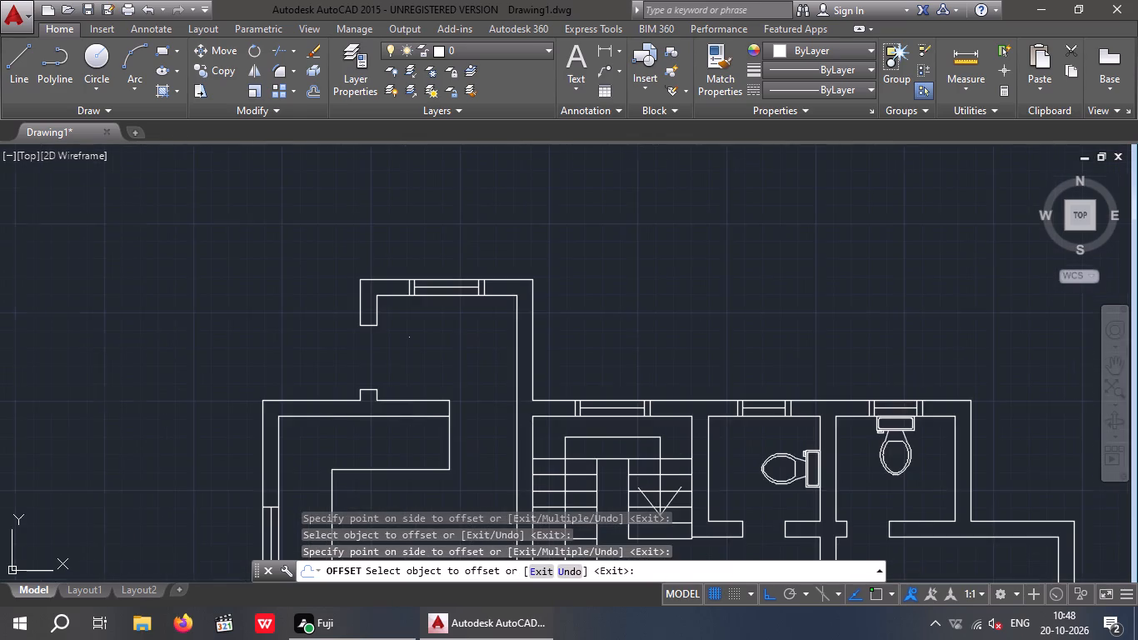
pyautogui.moveTo(327, 462); pyautogui.dragTo(419, 245, button='middle')
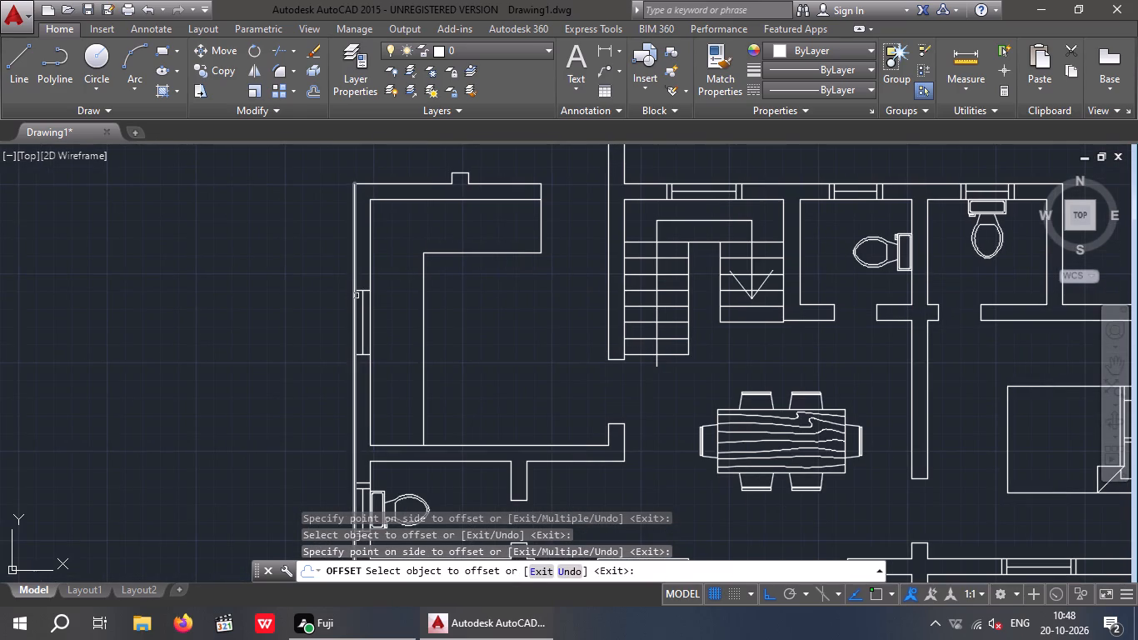
pyautogui.scroll(3, 357, 294)
pyautogui.click(354, 282)
pyautogui.click(369, 230)
pyautogui.scroll(-2, 376, 229)
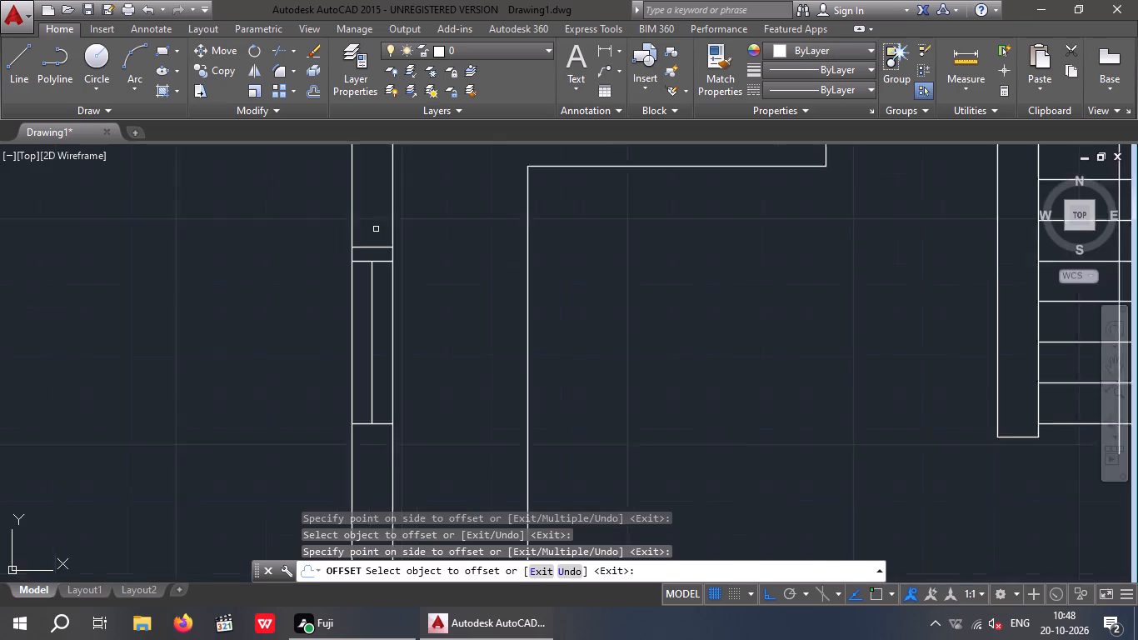
pyautogui.scroll(-1, 376, 229)
pyautogui.scroll(3, 362, 306)
pyautogui.moveTo(390, 305); pyautogui.dragTo(390, 314)
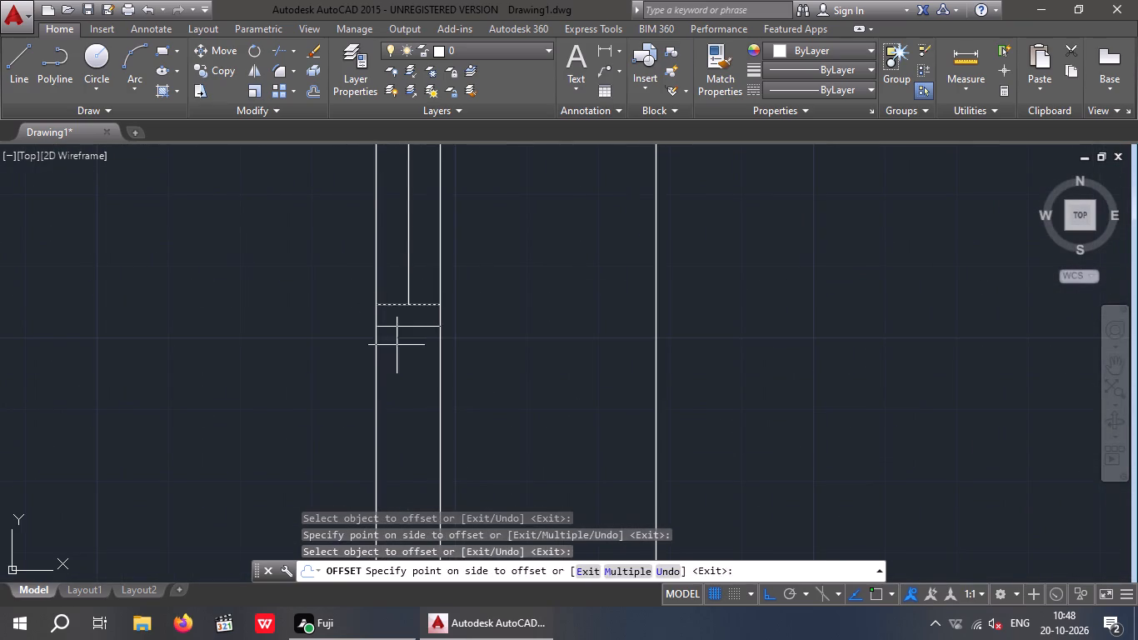
pyautogui.click(397, 345)
pyautogui.scroll(-3, 406, 340)
pyautogui.press('Escape')
pyautogui.press('Escape')
pyautogui.press('Escape')
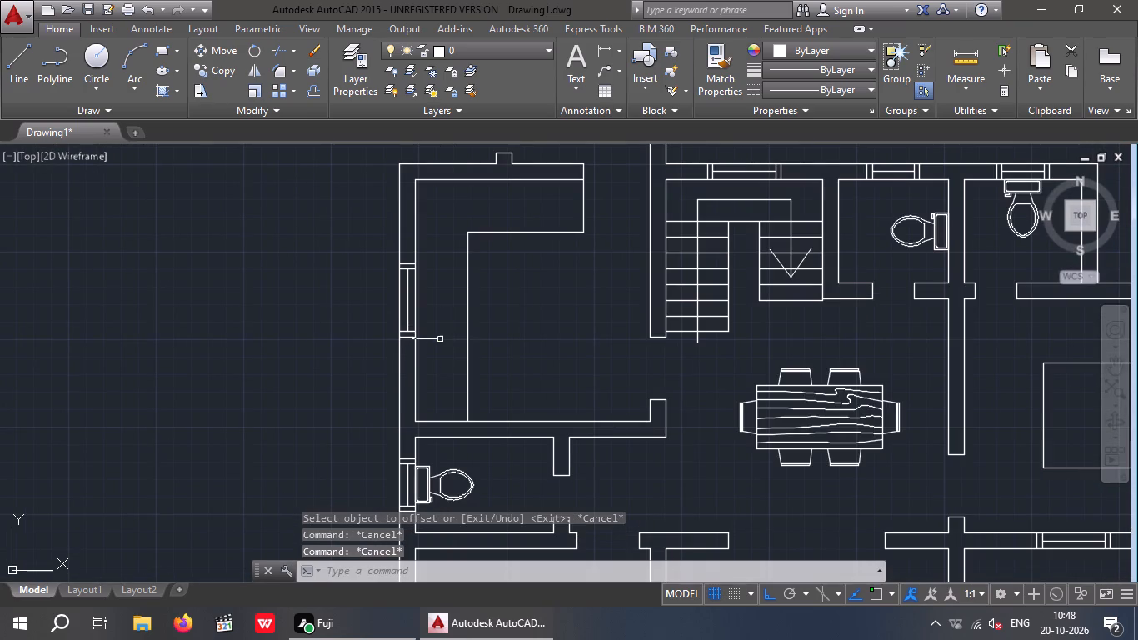
# Offset the centre line of the window in the L-shaped counter room's outer left wall by 1/2" to both sides.
pyautogui.press('o')
pyautogui.press('Return')
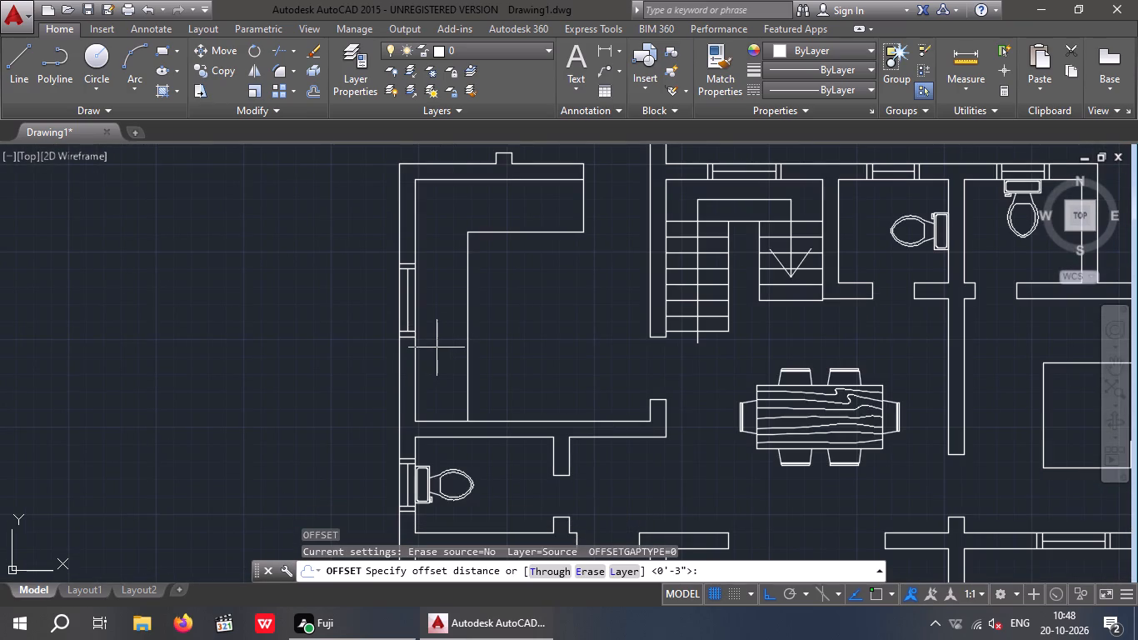
pyautogui.write('1/2')
pyautogui.hotkey('shift', '"')
pyautogui.press('Return')
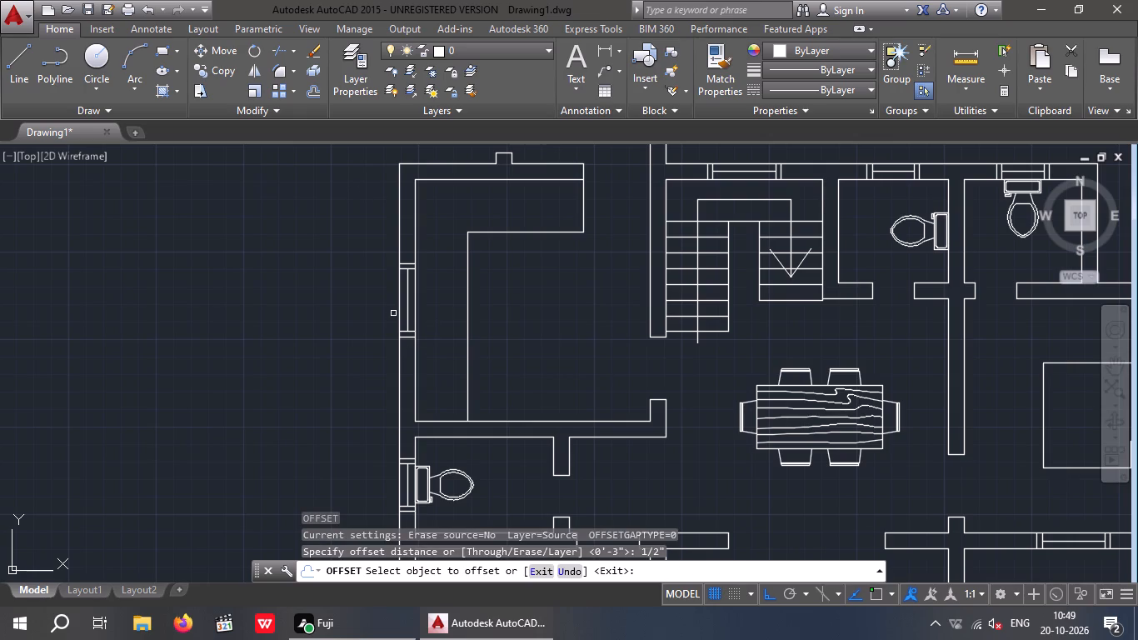
pyautogui.scroll(4, 410, 311)
pyautogui.moveTo(377, 314); pyautogui.dragTo(409, 314)
pyautogui.click(411, 313)
pyautogui.scroll(3, 374, 330)
pyautogui.moveTo(372, 330); pyautogui.dragTo(365, 332)
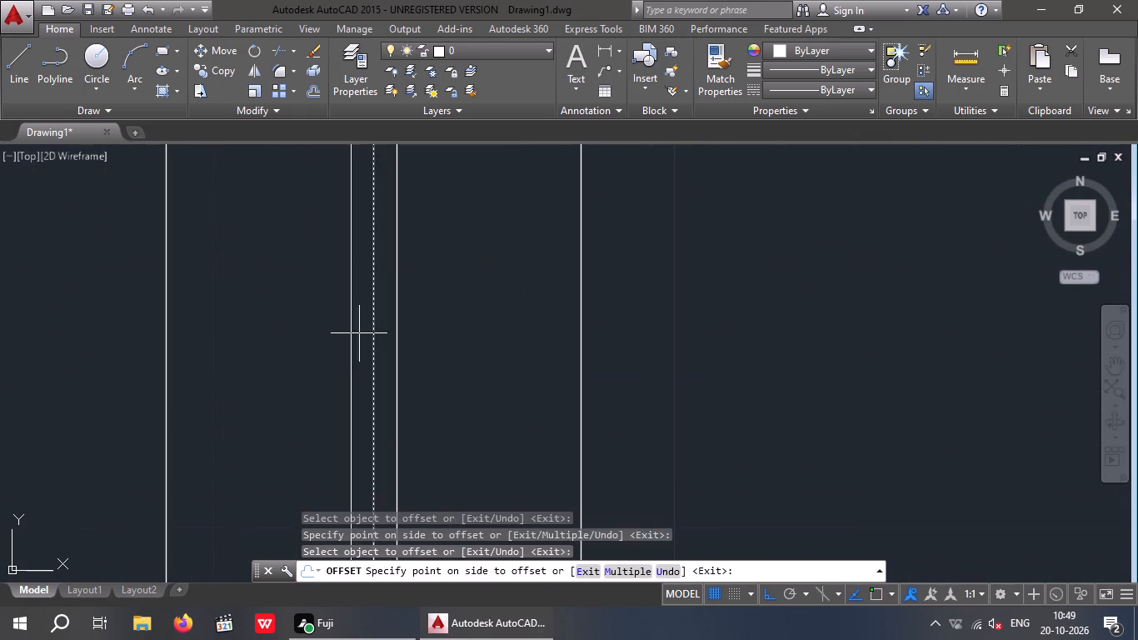
pyautogui.click(357, 333)
# Offset the centre line of the window behind the WC in the left-wall toilet by 1/2" to both sides.
pyautogui.scroll(-4, 365, 325)
pyautogui.moveTo(357, 395); pyautogui.dragTo(410, 157, button='middle')
pyautogui.scroll(-3, 398, 333)
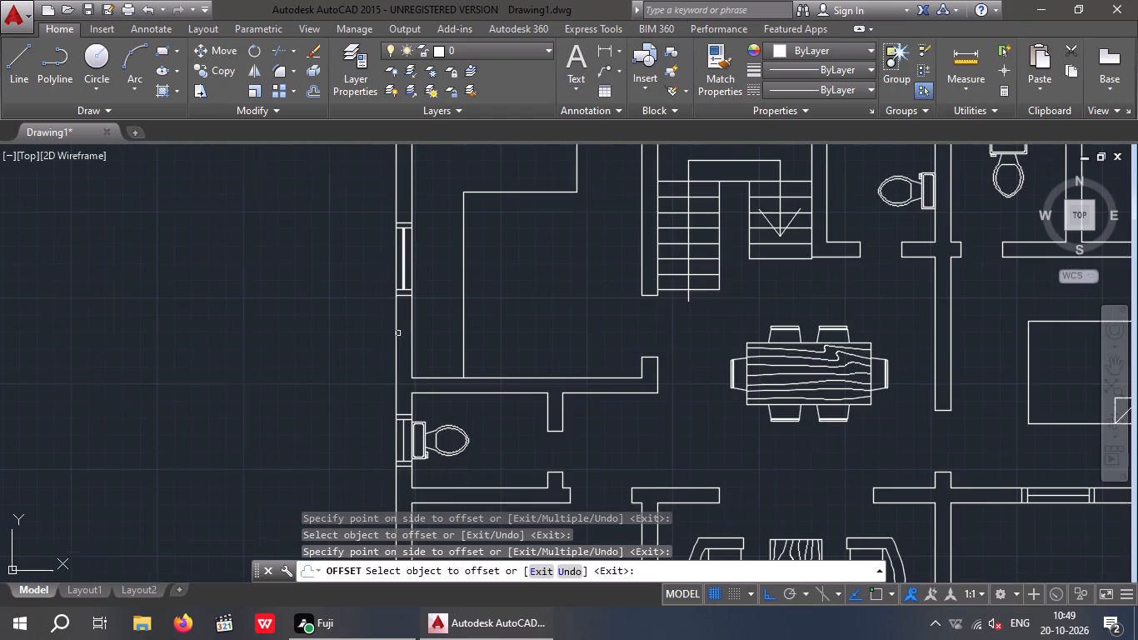
pyautogui.scroll(4, 402, 456)
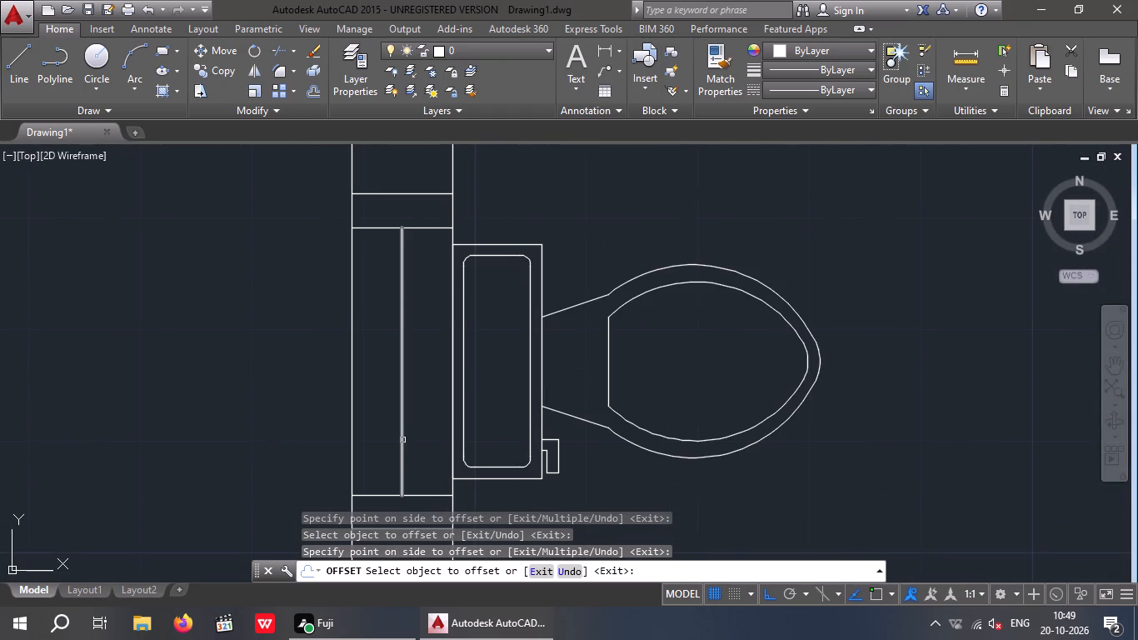
pyautogui.click(402, 440)
pyautogui.click(436, 442)
pyautogui.scroll(3, 400, 444)
pyautogui.moveTo(403, 438); pyautogui.dragTo(372, 445)
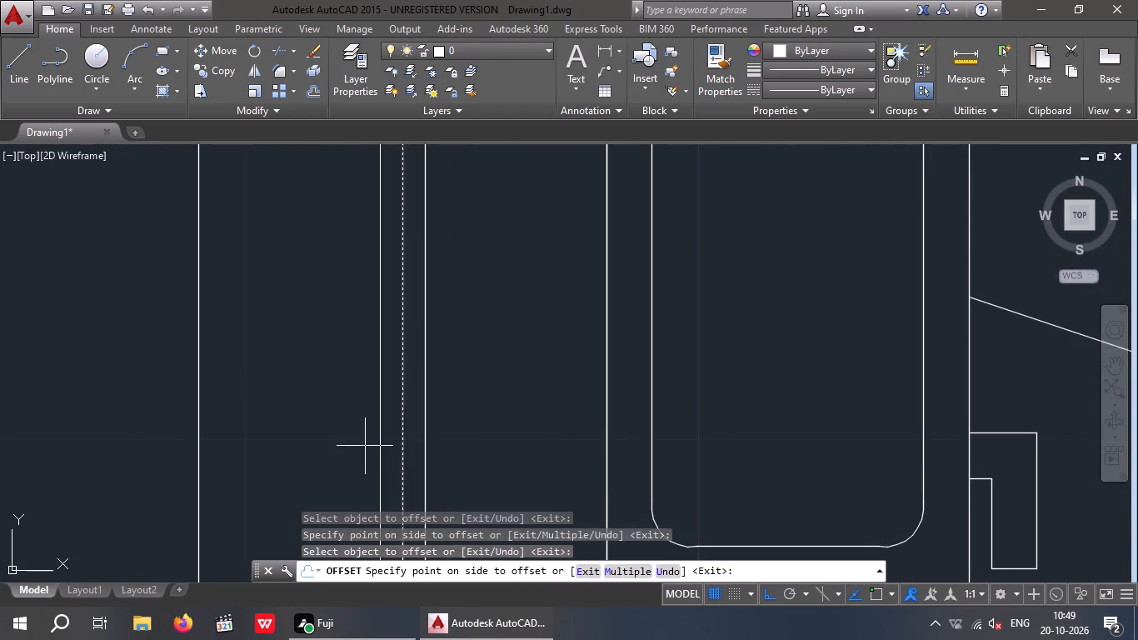
pyautogui.click(366, 445)
# Offset the centre line of the window in the lower-left bedroom's outer left wall by 1/2" to both sides.
pyautogui.scroll(-7, 380, 413)
pyautogui.moveTo(384, 467); pyautogui.dragTo(425, 211, button='middle')
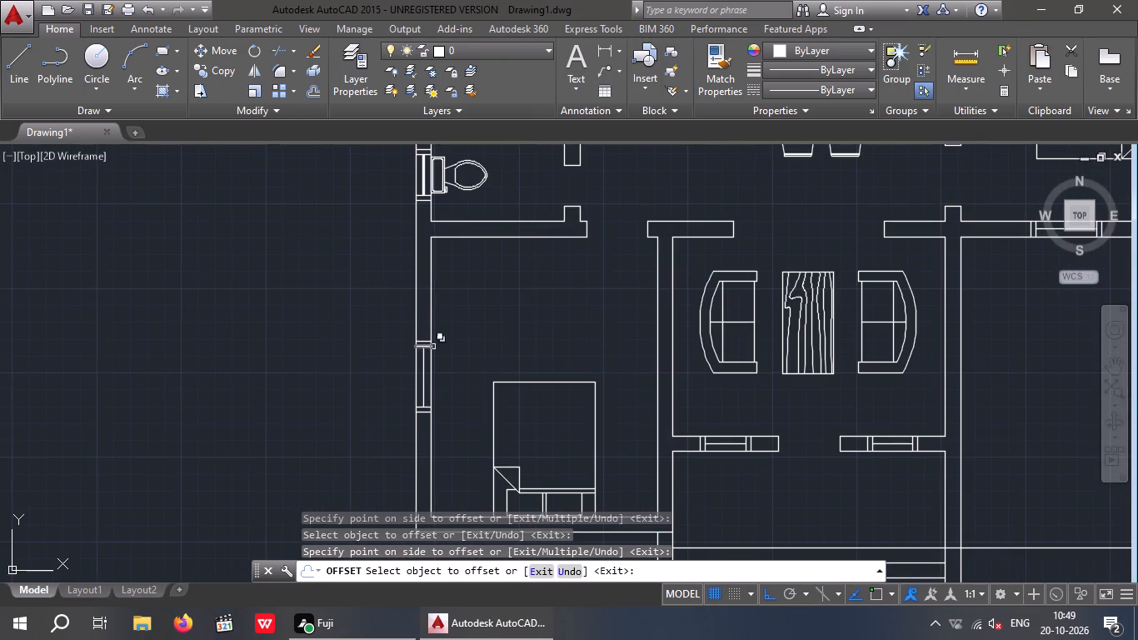
pyautogui.scroll(4, 416, 387)
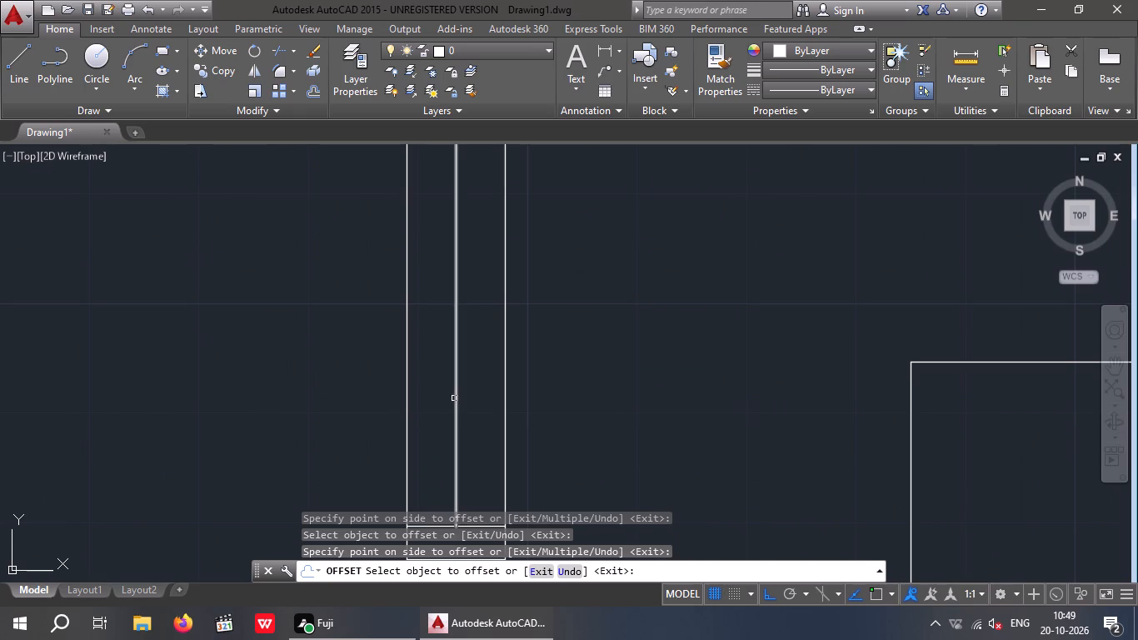
pyautogui.moveTo(455, 399); pyautogui.dragTo(462, 398)
pyautogui.click(484, 392)
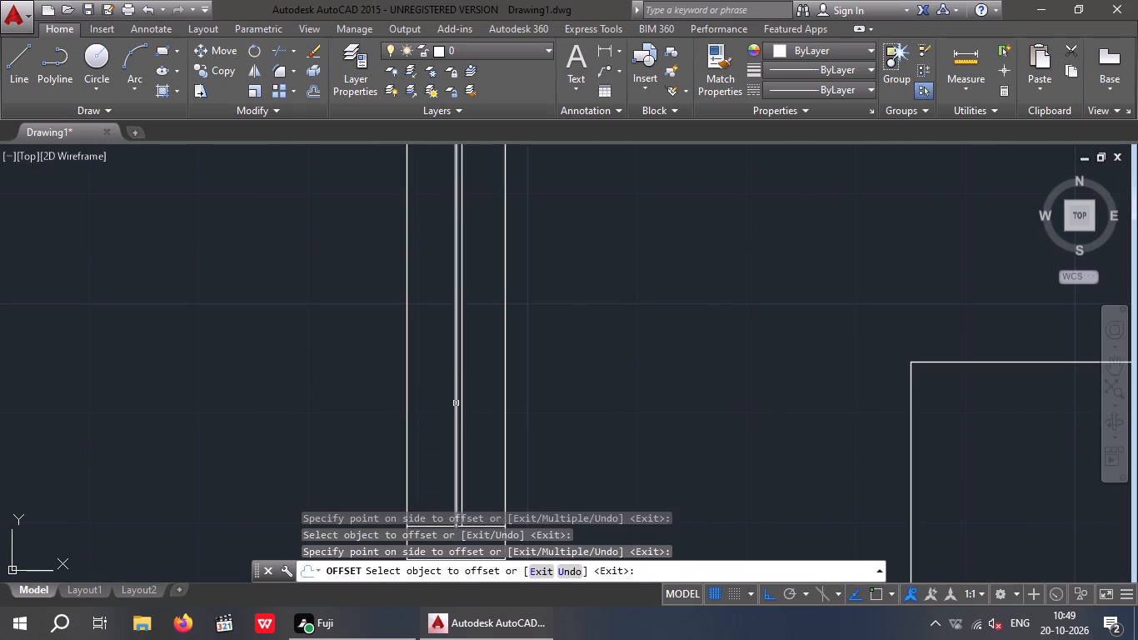
pyautogui.moveTo(455, 403); pyautogui.dragTo(426, 407)
pyautogui.click(425, 407)
# Offset the centre line of the window left of the entrance opening in the sofa room's lower wall by 1/2" both ways.
pyautogui.scroll(-5, 436, 380)
pyautogui.moveTo(455, 409); pyautogui.dragTo(297, 426, button='middle')
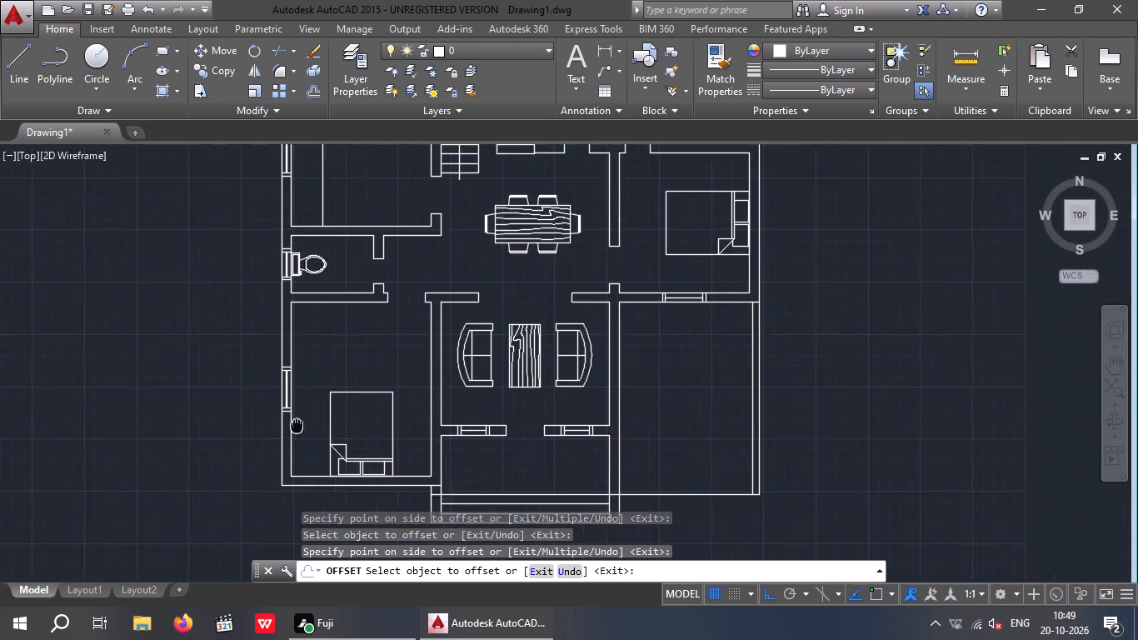
pyautogui.moveTo(297, 426); pyautogui.dragTo(155, 431, button='middle')
pyautogui.scroll(6, 316, 444)
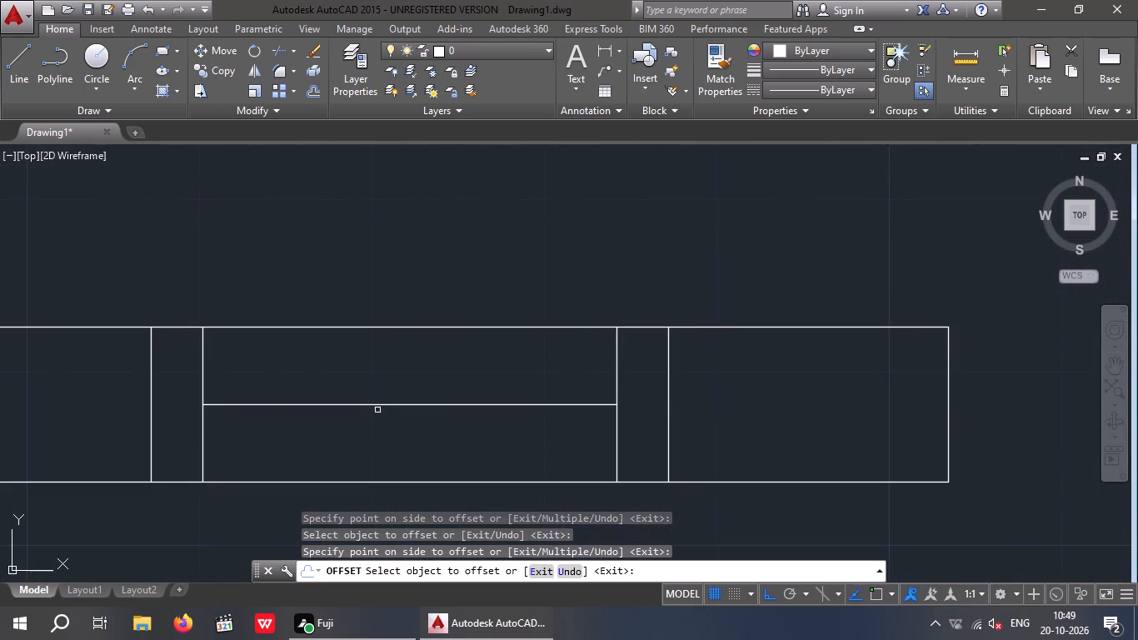
pyautogui.click(379, 407)
pyautogui.click(395, 377)
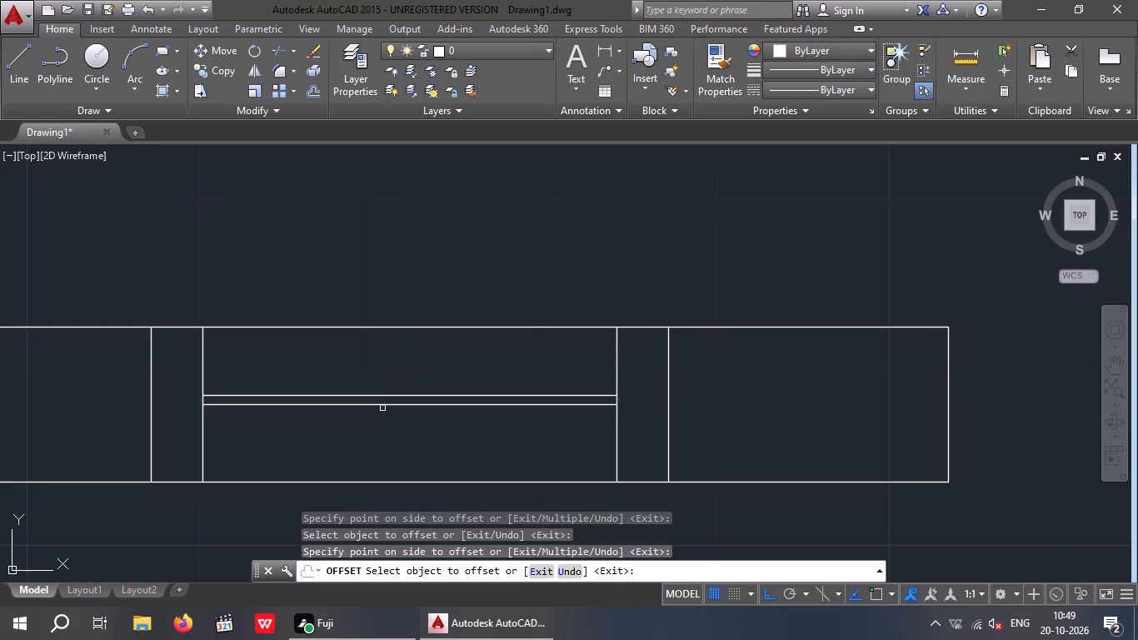
pyautogui.moveTo(383, 406); pyautogui.dragTo(379, 416)
pyautogui.click(377, 422)
# Offset the centre line of the window right of the entrance opening in the sofa room's lower wall by 1/2" both ways.
pyautogui.scroll(-1, 403, 392)
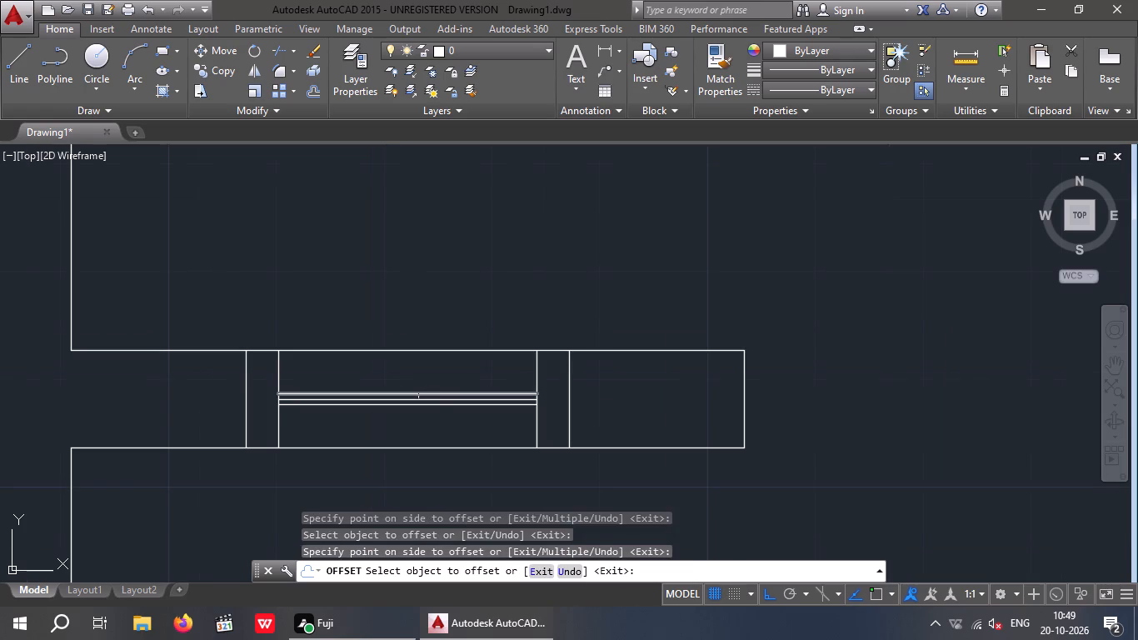
pyautogui.moveTo(432, 395); pyautogui.dragTo(181, 497, button='middle')
pyautogui.scroll(-2, 373, 382)
pyautogui.scroll(3, 712, 432)
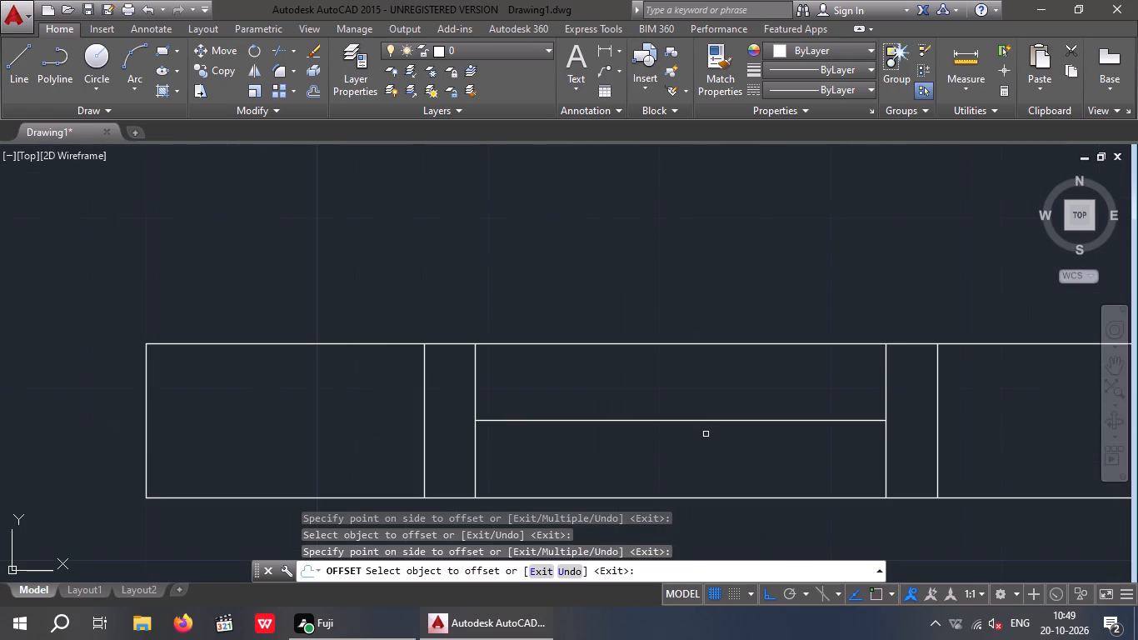
pyautogui.click(703, 422)
pyautogui.click(707, 383)
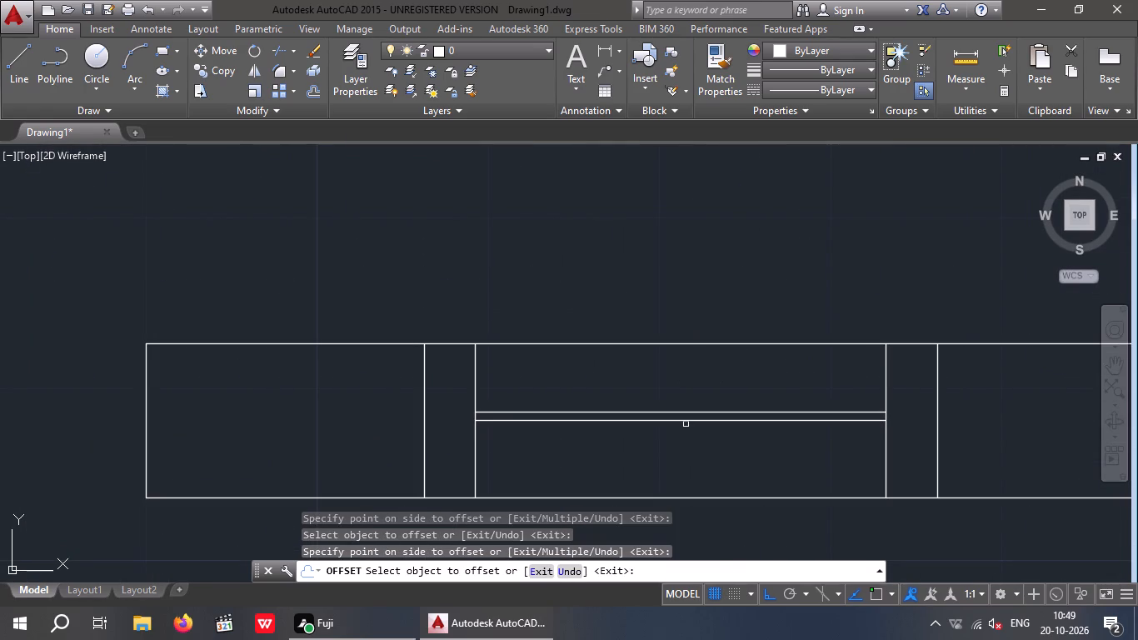
pyautogui.moveTo(686, 422); pyautogui.dragTo(683, 432)
pyautogui.click(683, 437)
# Offset the centre line of the window in the right bedroom's lower wall by 1/2" to both sides.
pyautogui.scroll(-3, 699, 400)
pyautogui.moveTo(671, 487); pyautogui.dragTo(585, 582, button='middle')
pyautogui.scroll(-2, 674, 317)
pyautogui.moveTo(672, 322); pyautogui.dragTo(586, 456, button='middle')
pyautogui.scroll(4, 741, 310)
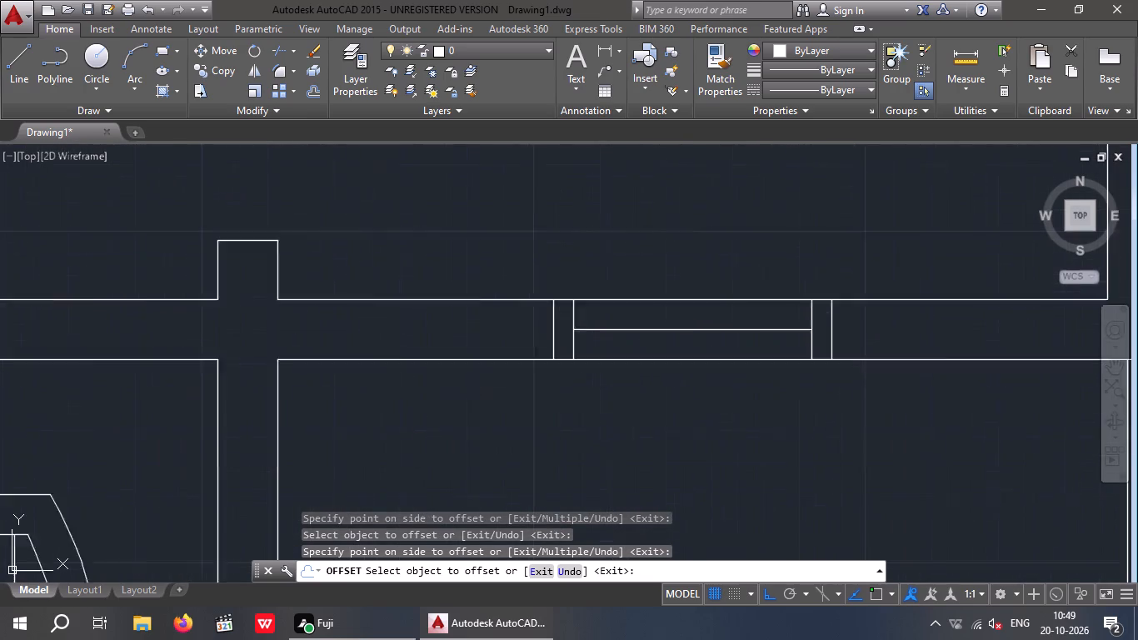
pyautogui.scroll(2, 726, 319)
pyautogui.moveTo(666, 369); pyautogui.dragTo(674, 338)
pyautogui.click(691, 292)
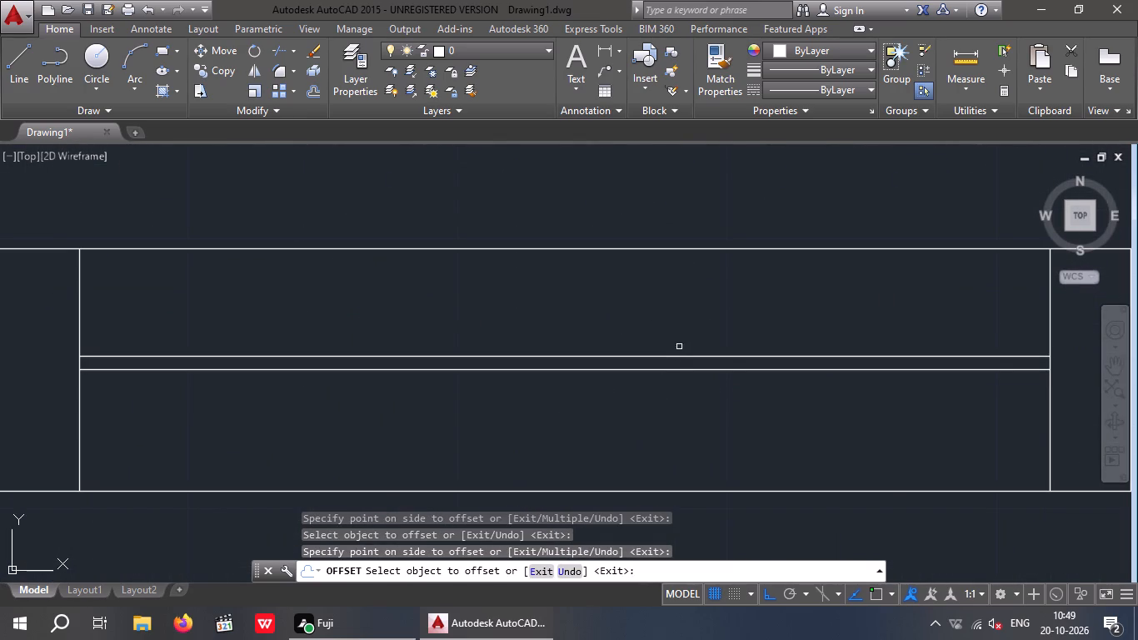
pyautogui.moveTo(667, 369); pyautogui.dragTo(661, 402)
pyautogui.click(663, 410)
# Offset the centre line of the window behind the WC in the top-right toilet's upper wall by 1/2" to both sides.
pyautogui.scroll(-5, 681, 328)
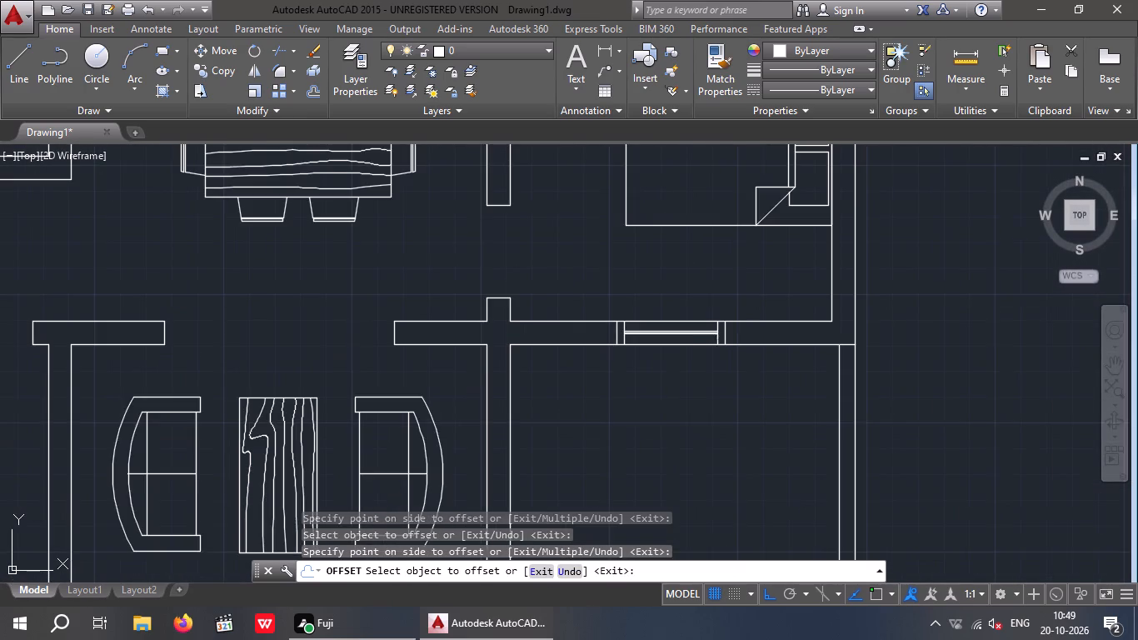
pyautogui.moveTo(698, 391); pyautogui.dragTo(606, 548, button='middle')
pyautogui.scroll(-2, 661, 320)
pyautogui.moveTo(635, 257); pyautogui.dragTo(634, 361, button='middle')
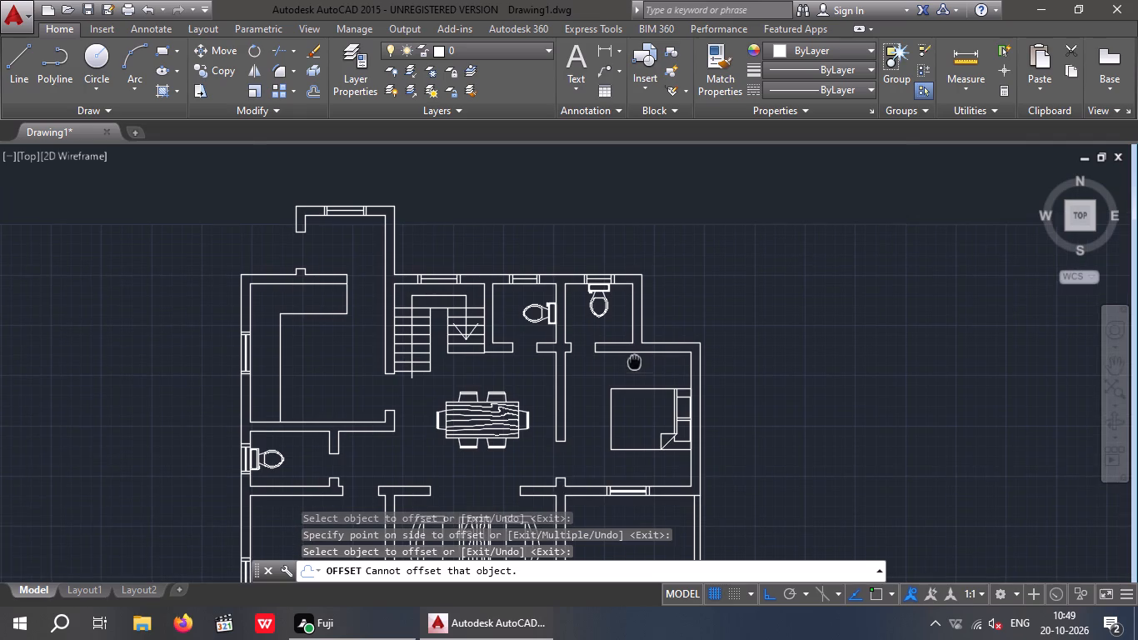
pyautogui.scroll(7, 589, 284)
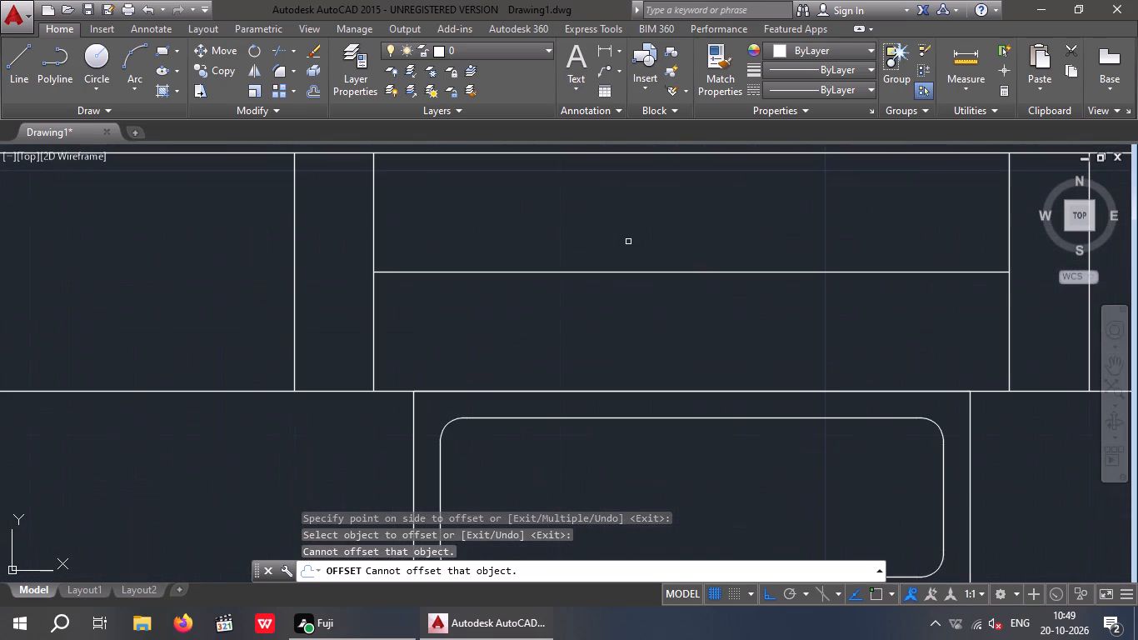
pyautogui.click(618, 274)
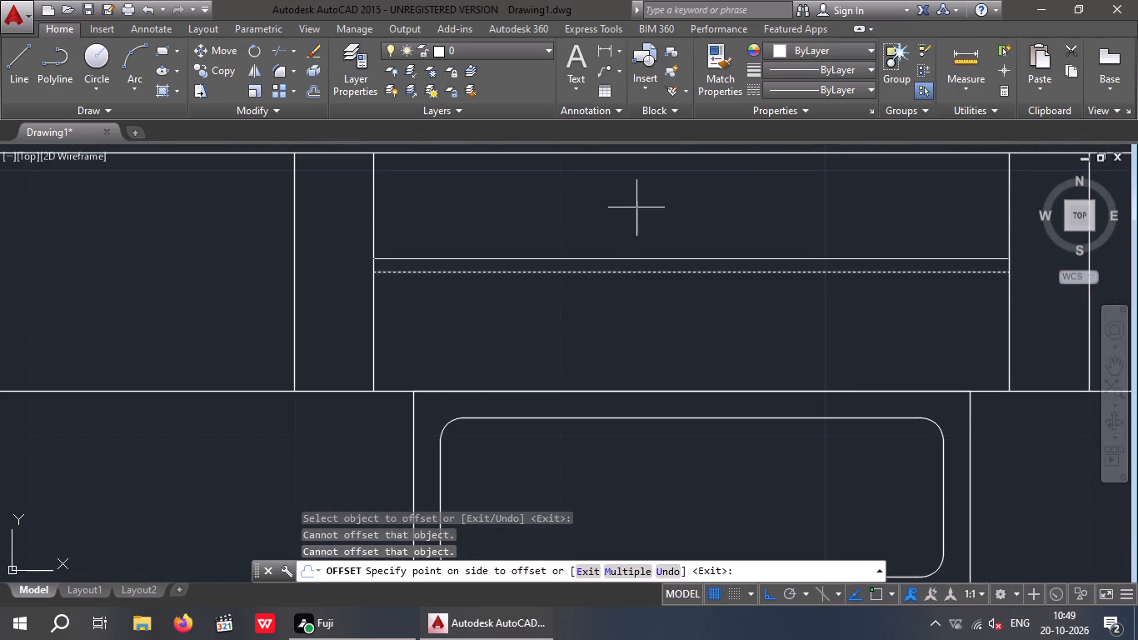
pyautogui.moveTo(636, 207); pyautogui.dragTo(634, 218)
pyautogui.moveTo(621, 272); pyautogui.dragTo(616, 301)
pyautogui.click(618, 320)
# Offset the centre line of the window in the top wall of the toilet beside the staircase by 1/2" to both sides.
pyautogui.scroll(-4, 626, 285)
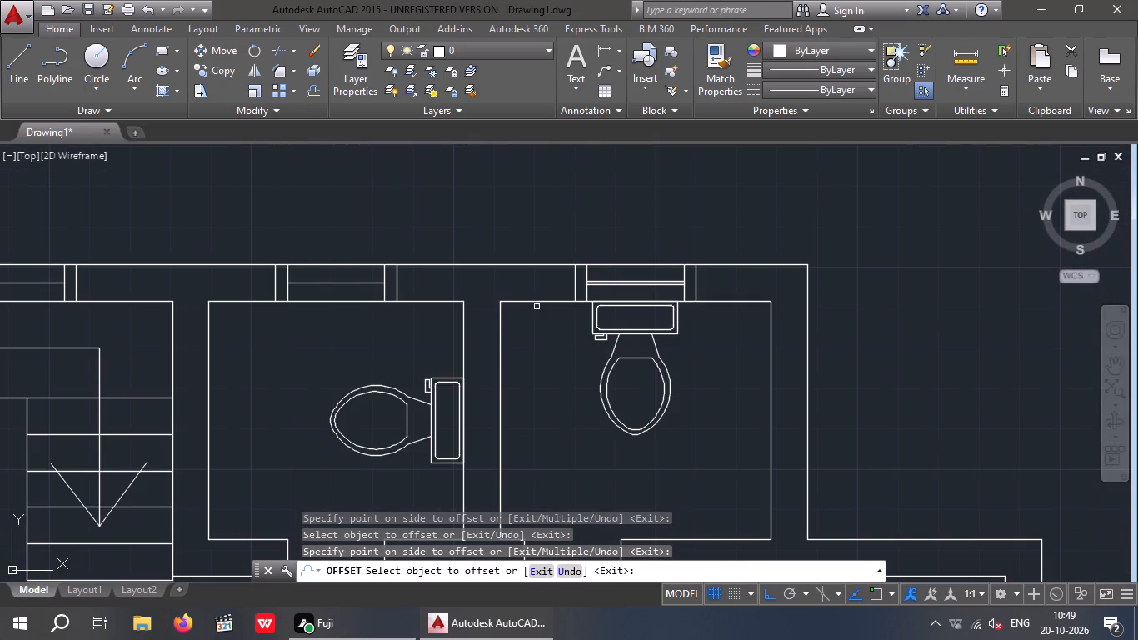
pyautogui.scroll(4, 337, 281)
pyautogui.moveTo(332, 294); pyautogui.dragTo(339, 282)
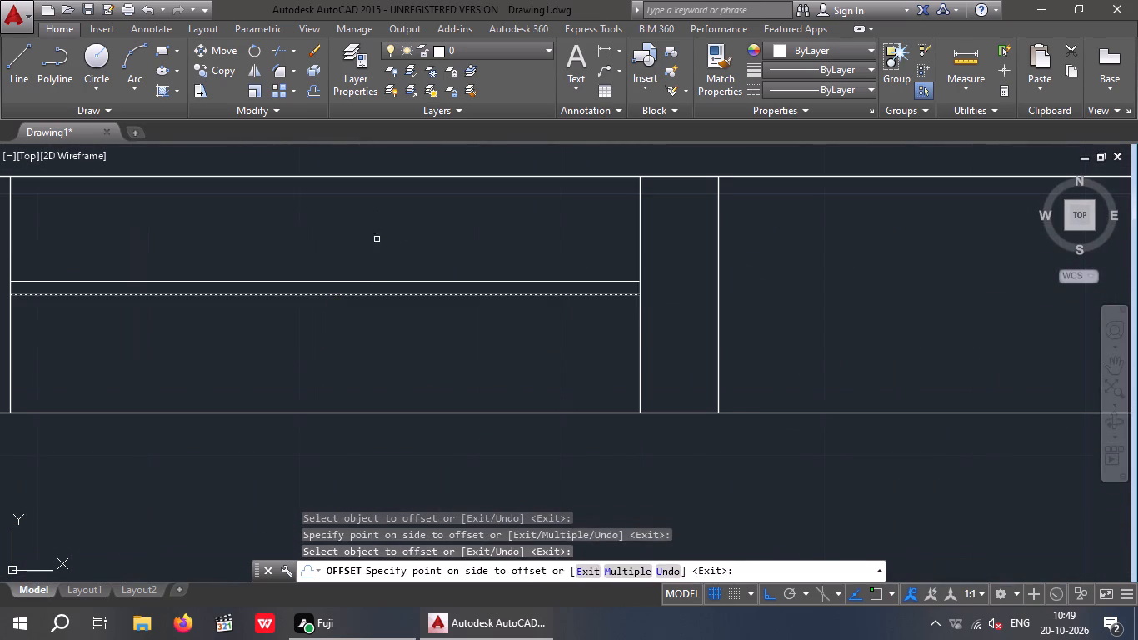
pyautogui.click(377, 239)
pyautogui.moveTo(355, 293); pyautogui.dragTo(351, 308)
pyautogui.click(350, 322)
# Offset the centre line of the window in the top wall above the staircase by 1/2" to both sides.
pyautogui.scroll(-3, 370, 292)
pyautogui.moveTo(347, 309); pyautogui.dragTo(413, 306, button='middle')
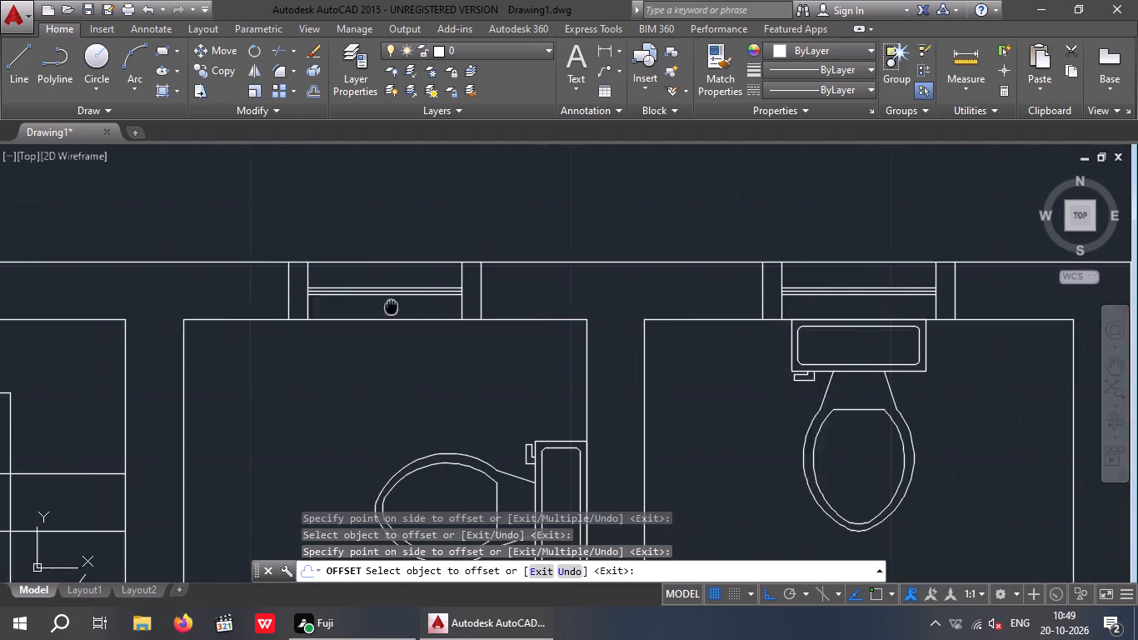
pyautogui.moveTo(413, 306); pyautogui.dragTo(911, 405, button='middle')
pyautogui.scroll(3, 410, 384)
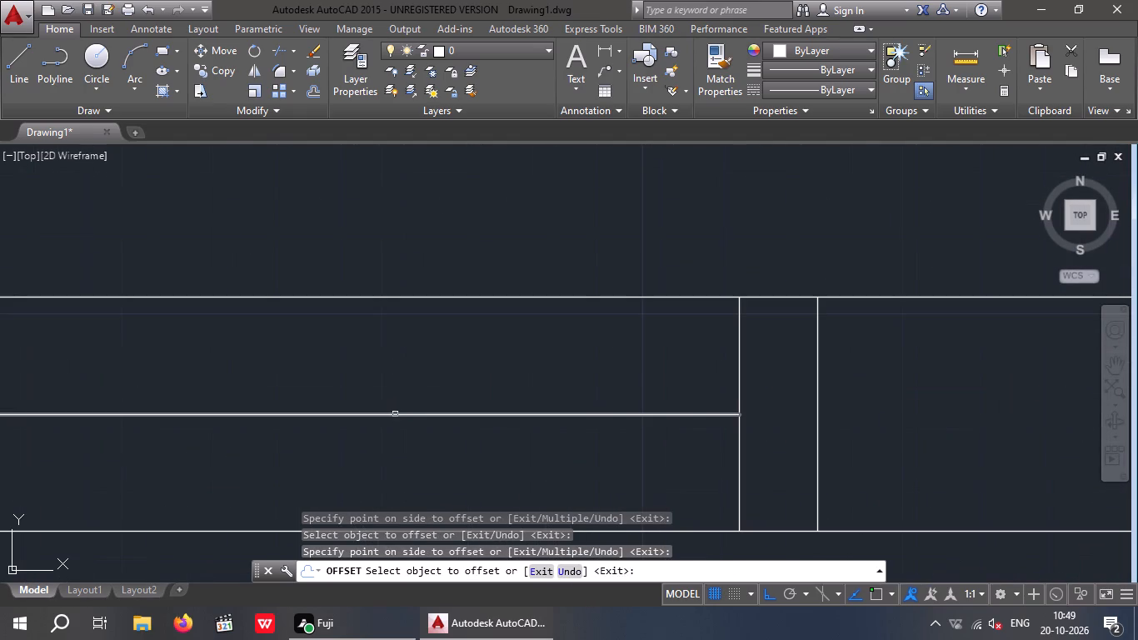
pyautogui.click(395, 414)
pyautogui.moveTo(442, 340); pyautogui.dragTo(438, 360)
pyautogui.moveTo(422, 415); pyautogui.dragTo(415, 434)
pyautogui.click(415, 444)
# Offset the centre line of the window in the projecting space's top wall by 1/2" to both sides, and finish offsetting.
pyautogui.scroll(-3, 457, 312)
pyautogui.moveTo(571, 313); pyautogui.dragTo(736, 272, button='middle')
pyautogui.scroll(-2, 706, 282)
pyautogui.moveTo(615, 319); pyautogui.dragTo(594, 432, button='middle')
pyautogui.scroll(4, 378, 212)
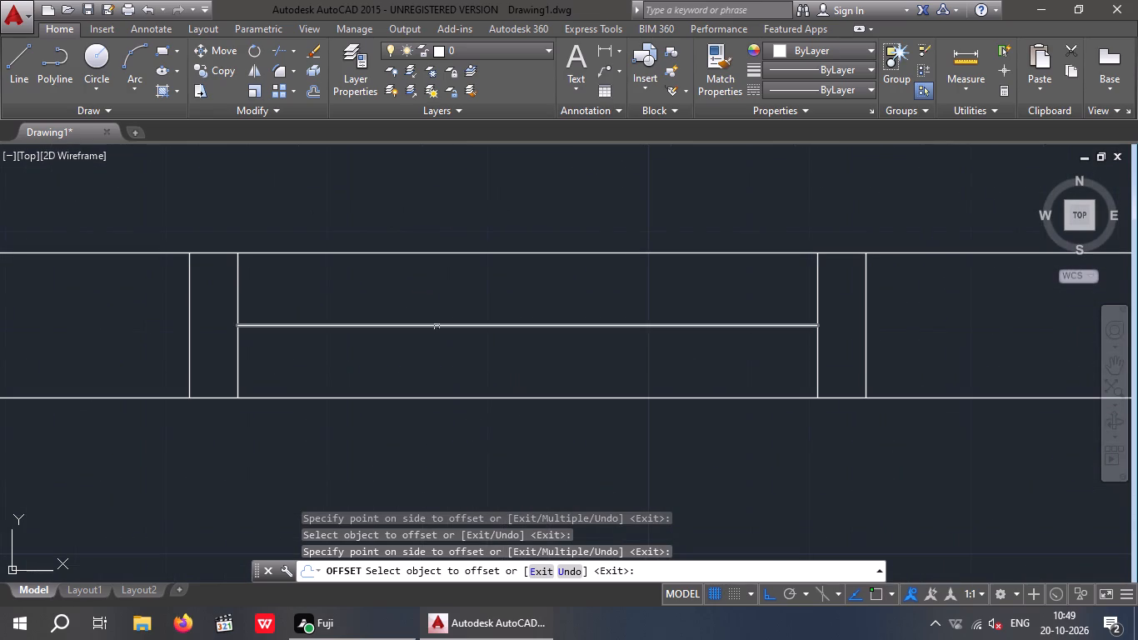
pyautogui.moveTo(437, 325); pyautogui.dragTo(446, 302)
pyautogui.click(465, 266)
pyautogui.moveTo(448, 326); pyautogui.dragTo(445, 338)
pyautogui.click(445, 341)
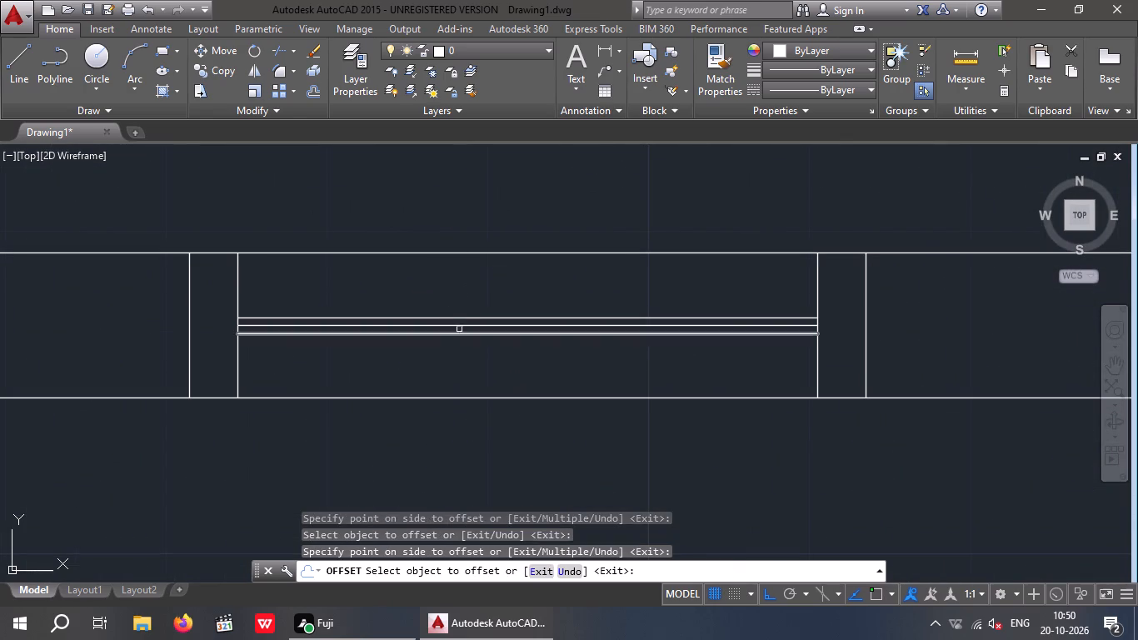
pyautogui.press('Escape')
pyautogui.press('Escape')
# Save the drawing as D12.dwg in the personally named folder on the Desktop.
pyautogui.scroll(-4, 509, 280)
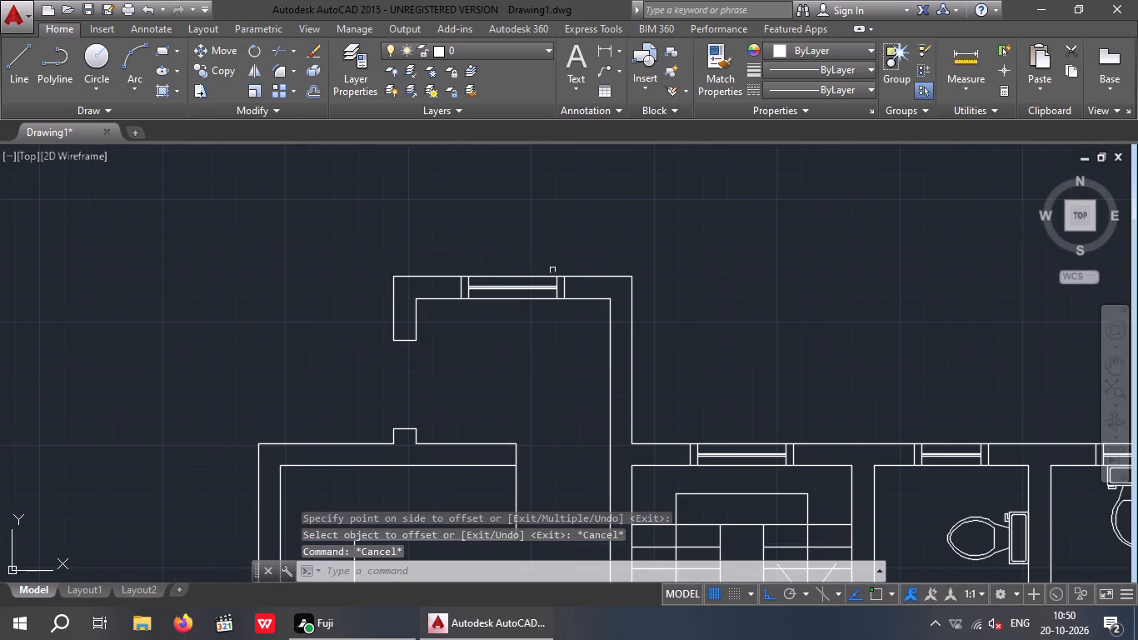
pyautogui.moveTo(626, 266); pyautogui.dragTo(606, 181, button='middle')
pyautogui.scroll(-2, 696, 307)
pyautogui.moveTo(772, 364); pyautogui.dragTo(465, 187, button='middle')
pyautogui.scroll(-1, 519, 197)
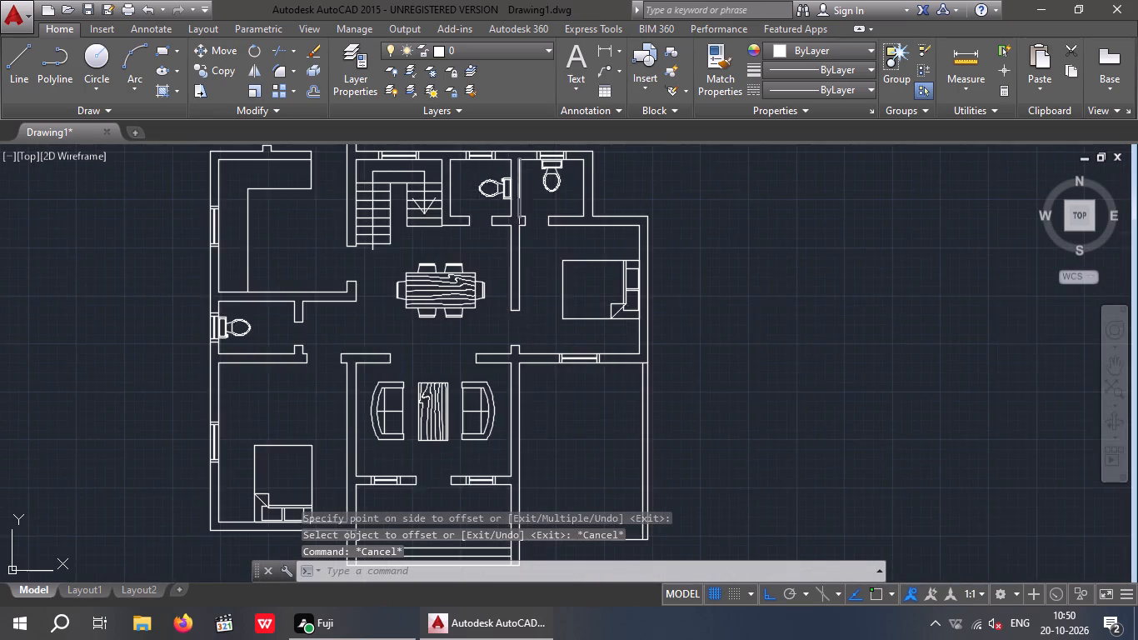
pyautogui.scroll(-1, 519, 197)
pyautogui.moveTo(515, 224); pyautogui.dragTo(515, 385, button='middle')
pyautogui.hotkey('ctrl', 's')
pyautogui.hotkey('ctrl', 's')
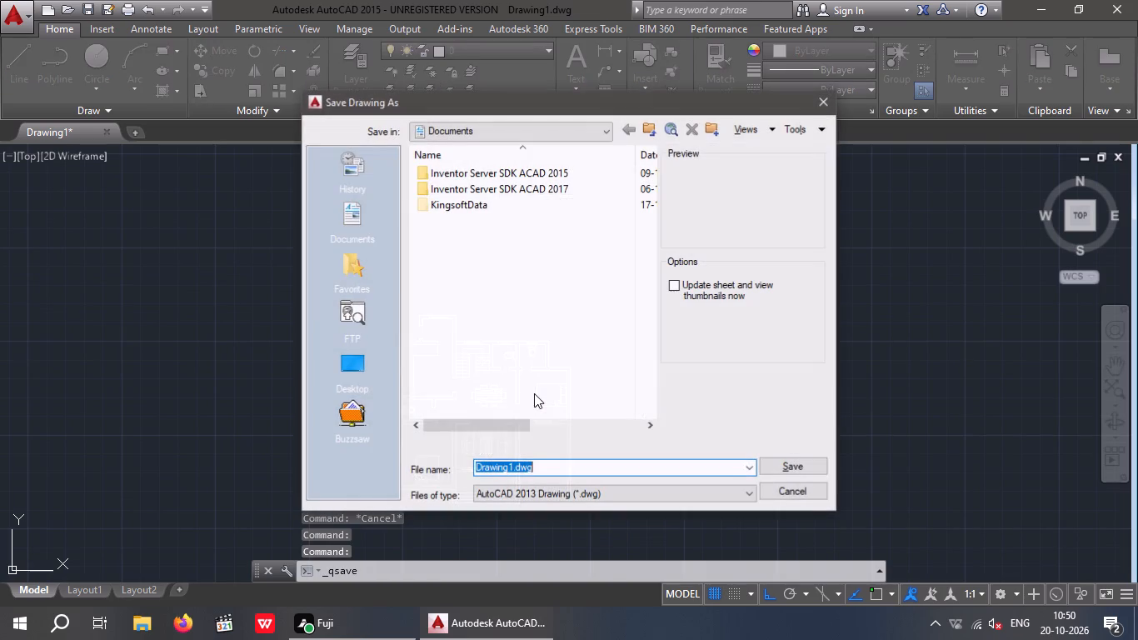
pyautogui.click(513, 467)
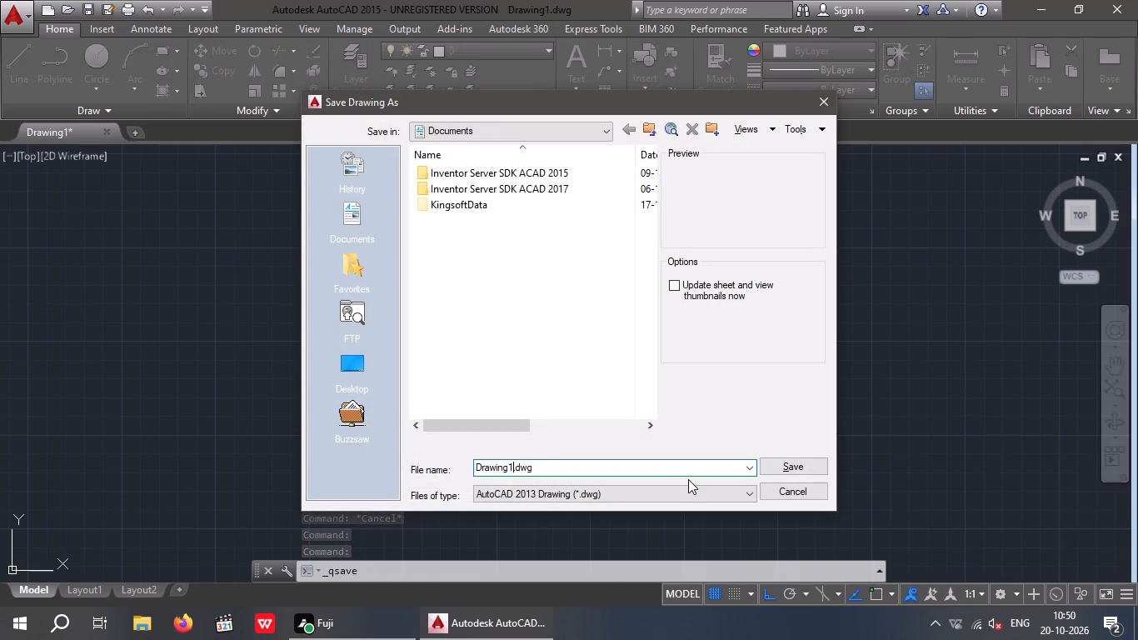
pyautogui.click(347, 367)
pyautogui.doubleClick(497, 232)
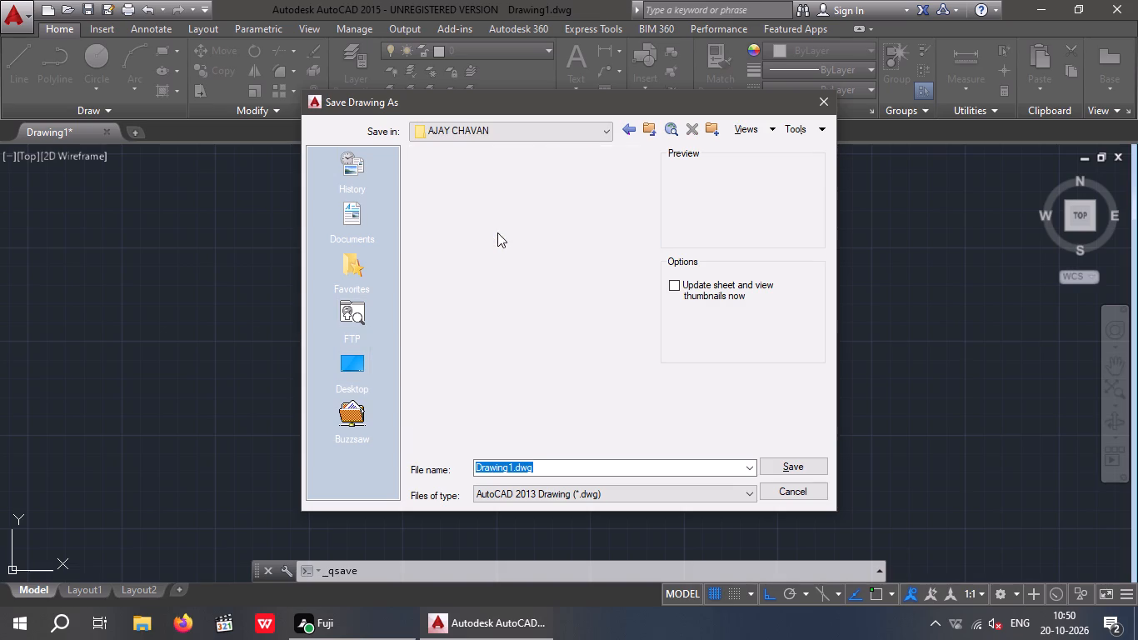
pyautogui.click(510, 467)
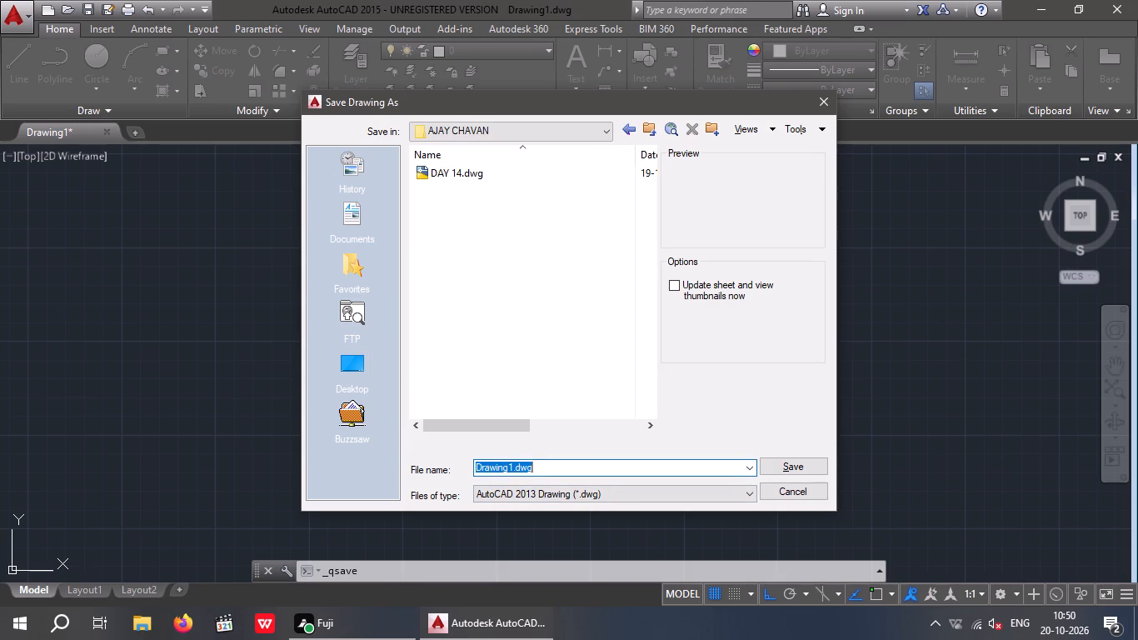
pyautogui.click(509, 465)
pyautogui.press('BackSpace')
pyautogui.press('BackSpace')
pyautogui.press('BackSpace')
pyautogui.press('BackSpace')
pyautogui.press('BackSpace')
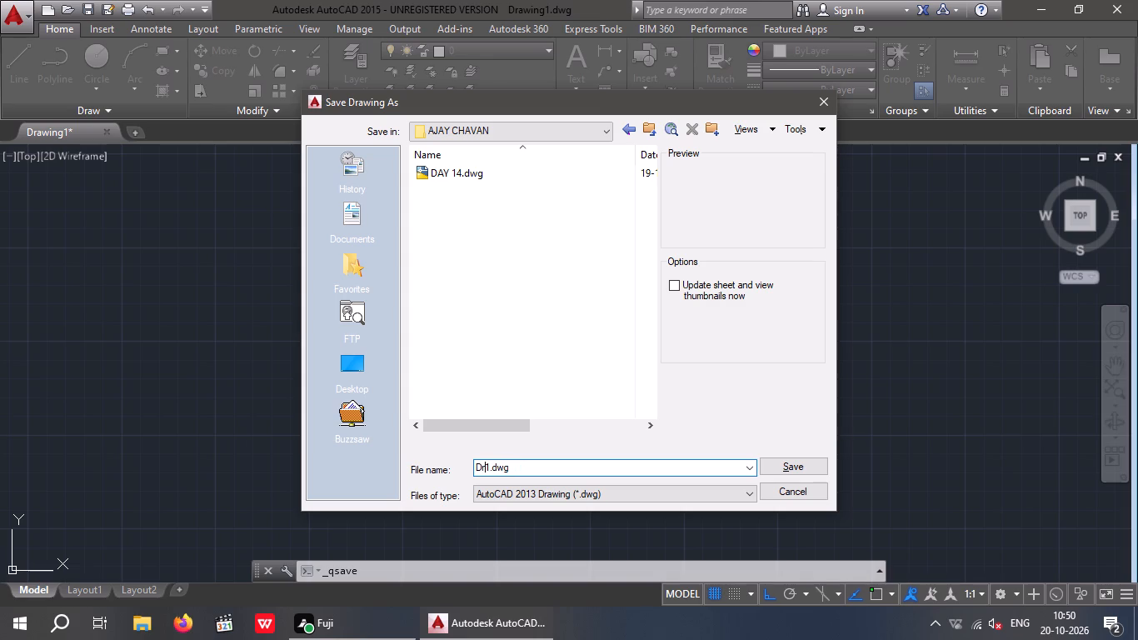
pyautogui.press('BackSpace')
pyautogui.press('Right')
pyautogui.press('2')
pyautogui.click(789, 467)
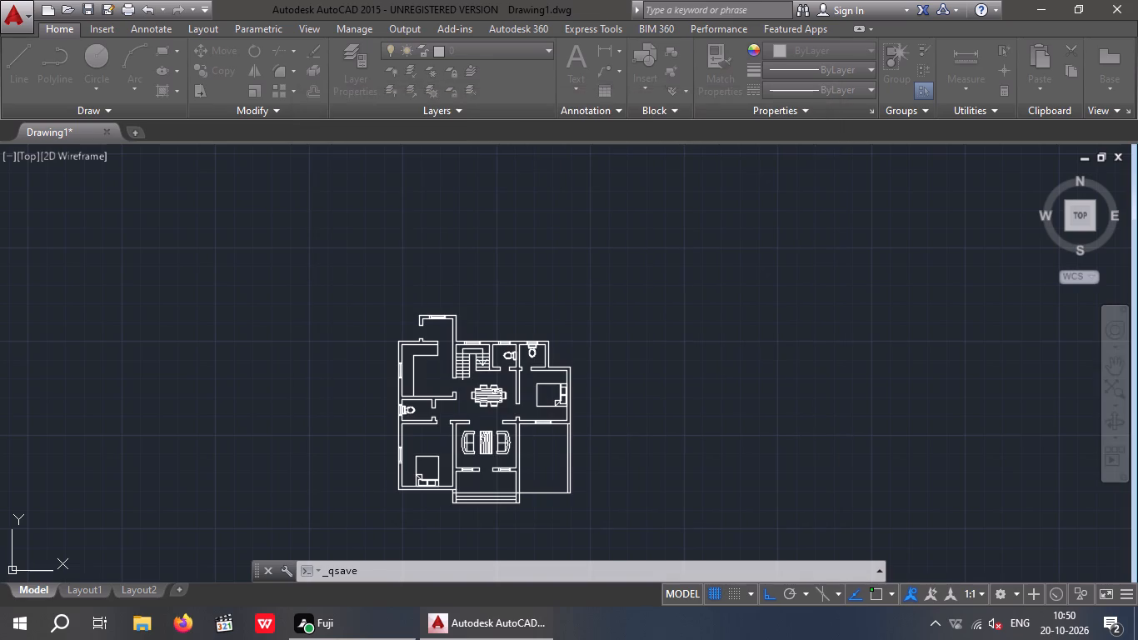
pyautogui.hotkey('ctrl', 's')
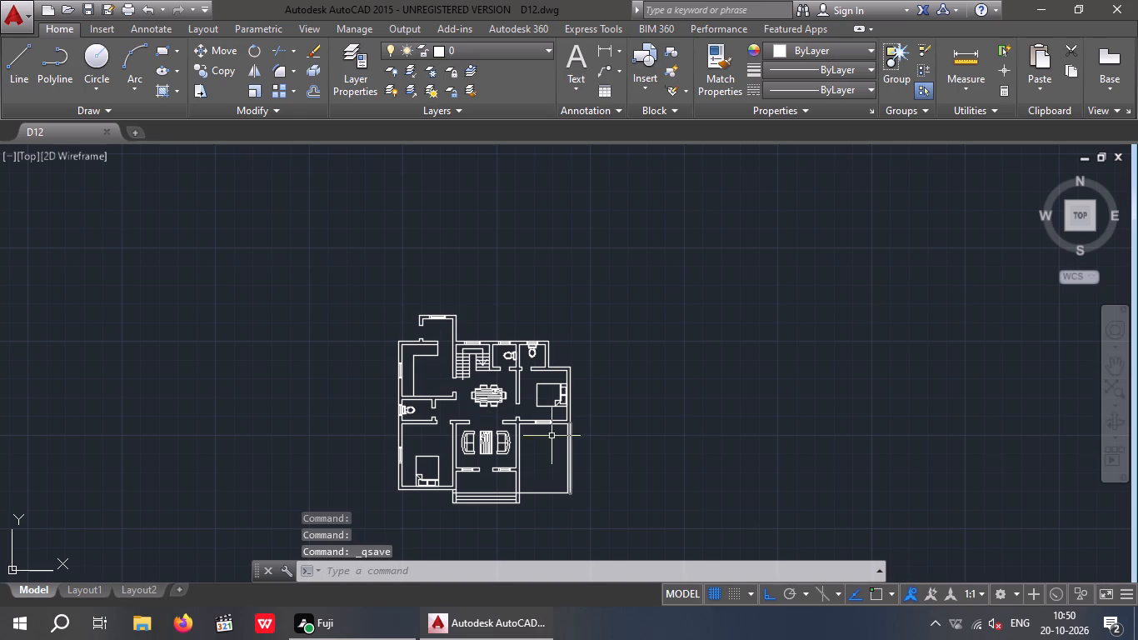
# Copy the entire floor plan horizontally to the empty area right of the original, using the right bedroom's upper outer corner as base point.
pyautogui.scroll(4, 435, 341)
pyautogui.scroll(-3, 435, 341)
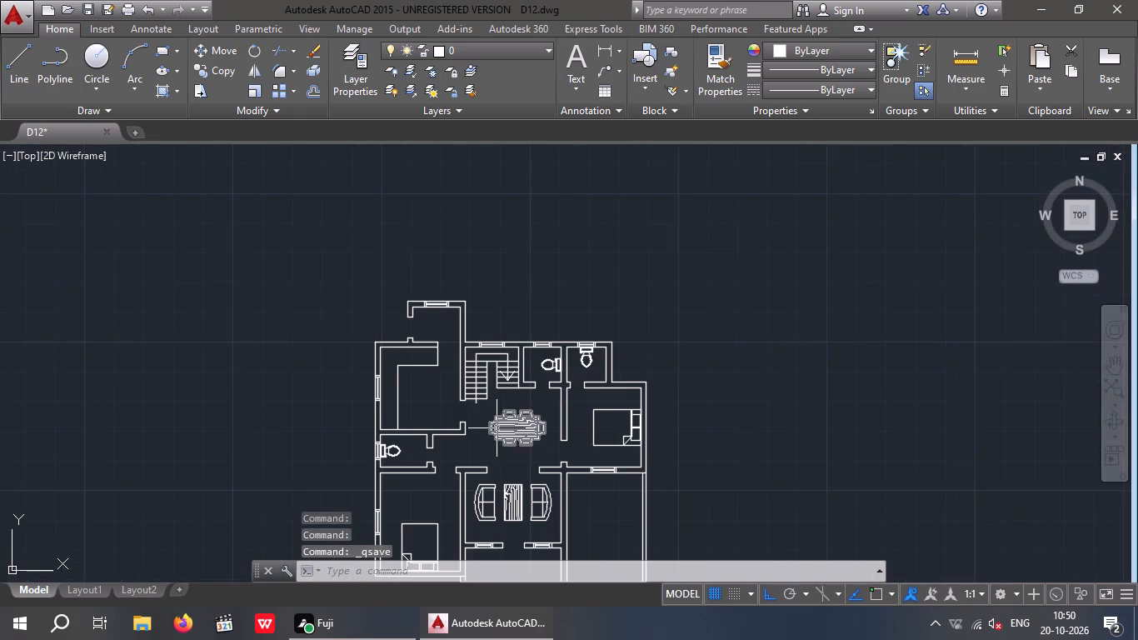
pyautogui.moveTo(489, 428); pyautogui.dragTo(477, 385, button='middle')
pyautogui.moveTo(509, 412); pyautogui.dragTo(481, 351, button='middle')
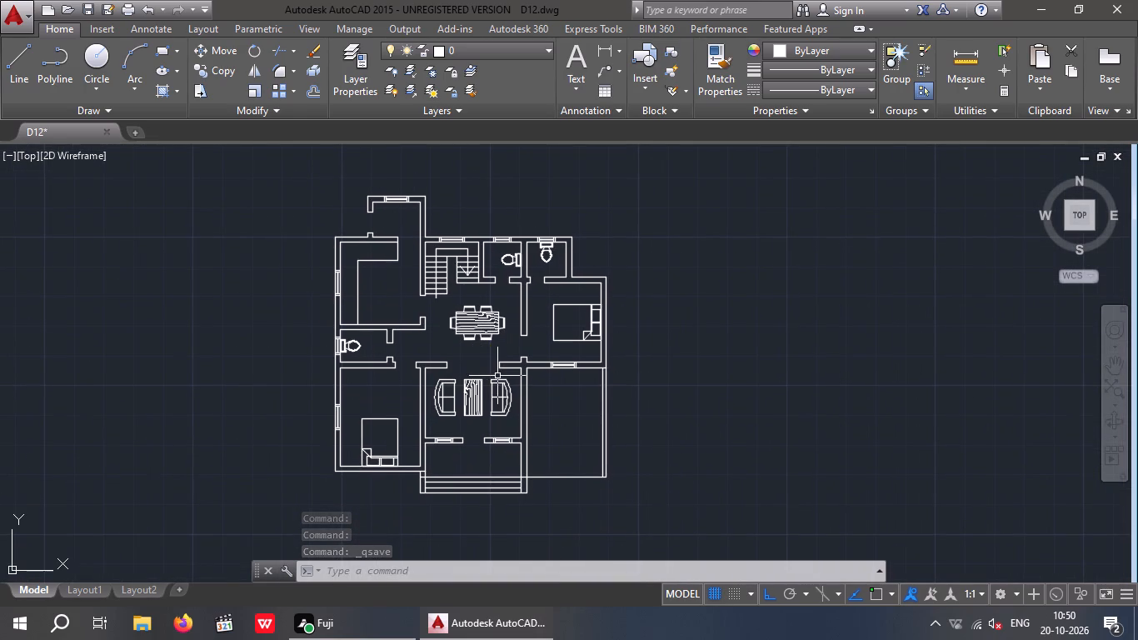
pyautogui.moveTo(395, 279); pyautogui.dragTo(407, 302, button='middle')
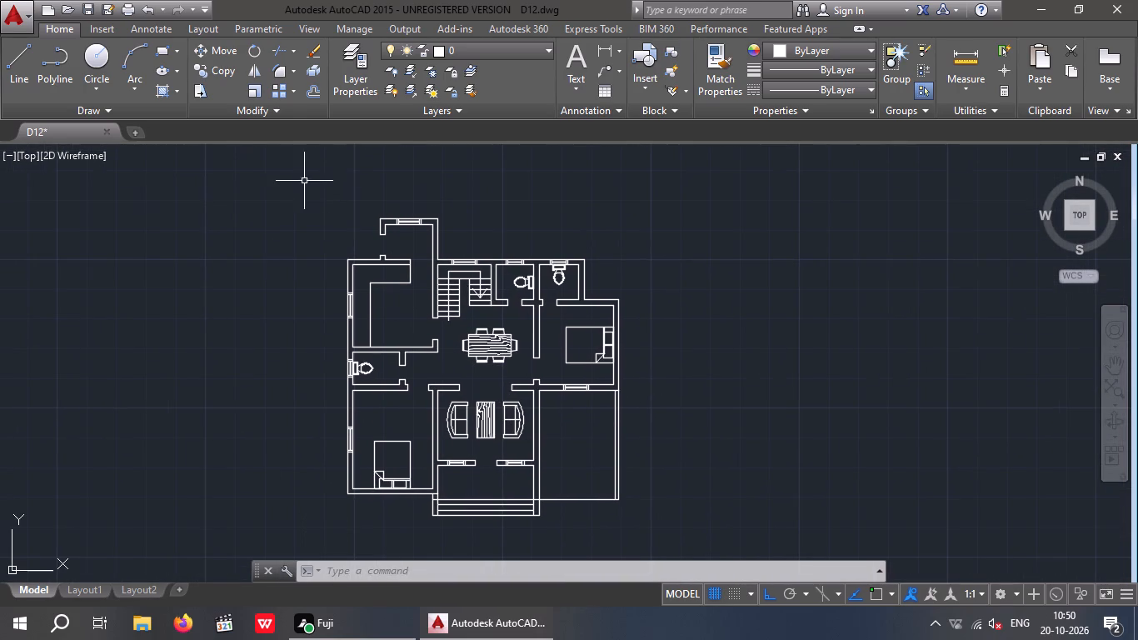
pyautogui.moveTo(332, 194); pyautogui.dragTo(382, 189)
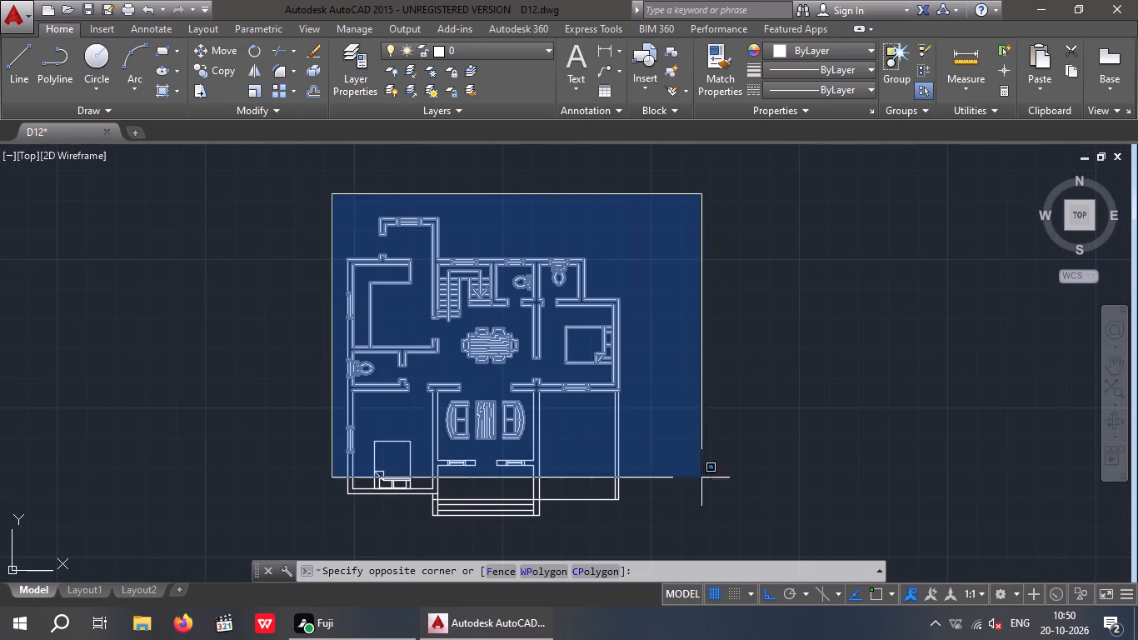
pyautogui.click(681, 540)
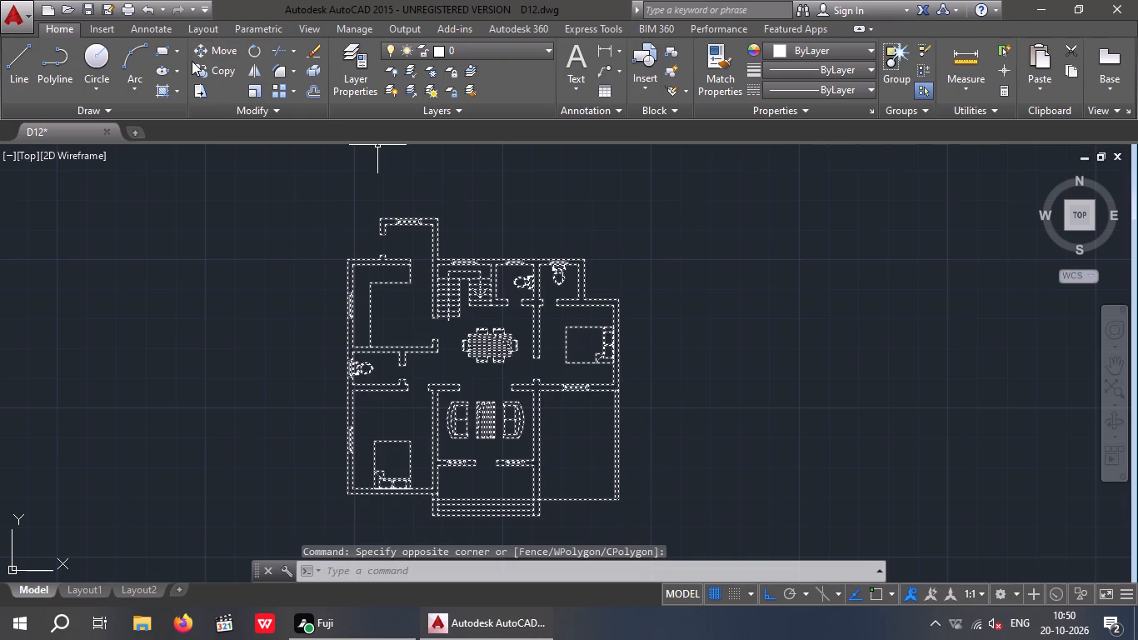
pyautogui.click(225, 74)
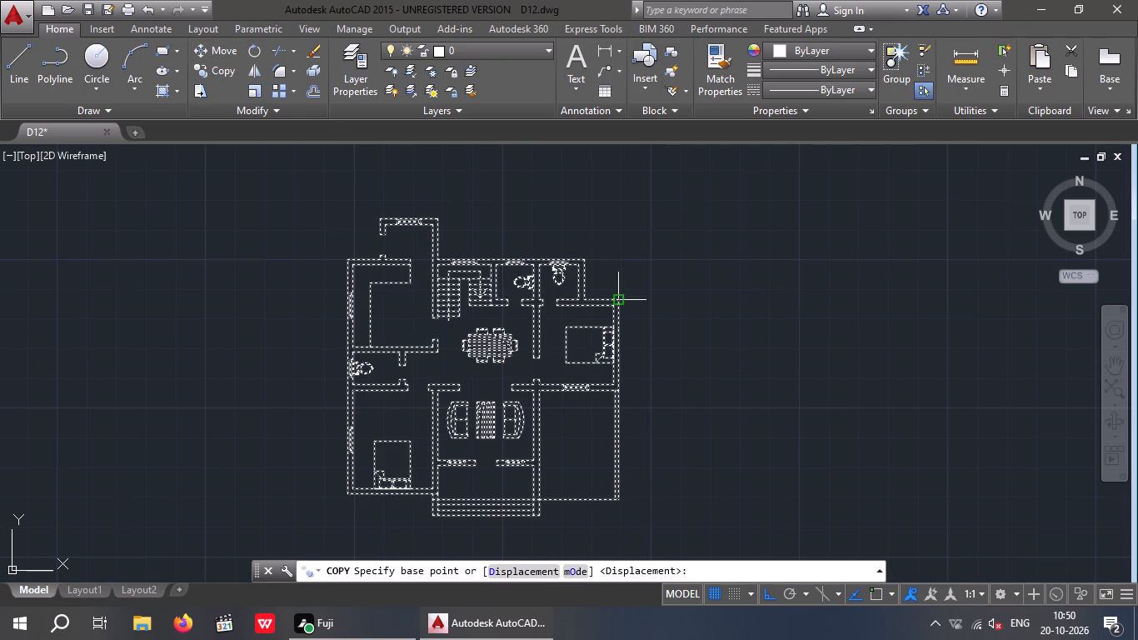
pyautogui.click(622, 298)
pyautogui.scroll(-3, 697, 290)
pyautogui.click(877, 287)
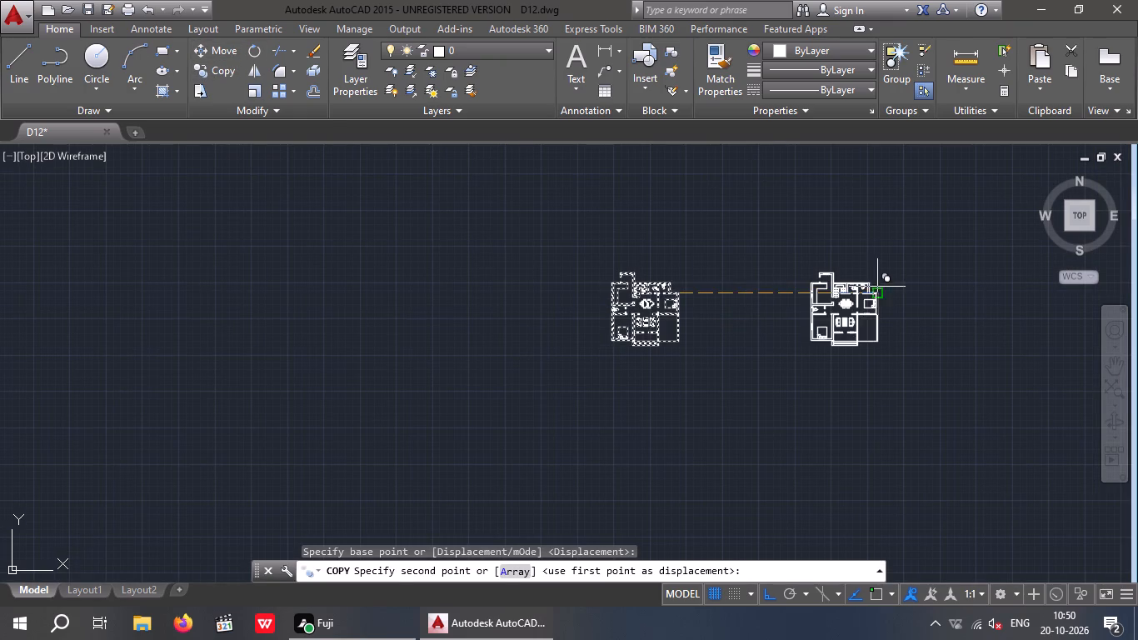
pyautogui.press('Escape')
pyautogui.press('Escape')
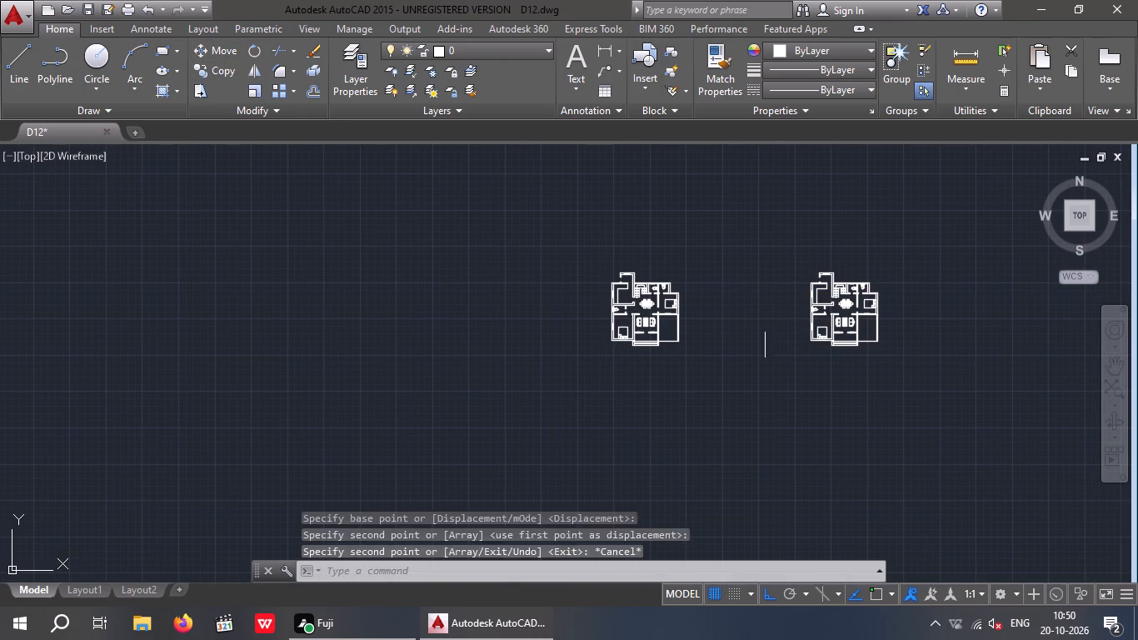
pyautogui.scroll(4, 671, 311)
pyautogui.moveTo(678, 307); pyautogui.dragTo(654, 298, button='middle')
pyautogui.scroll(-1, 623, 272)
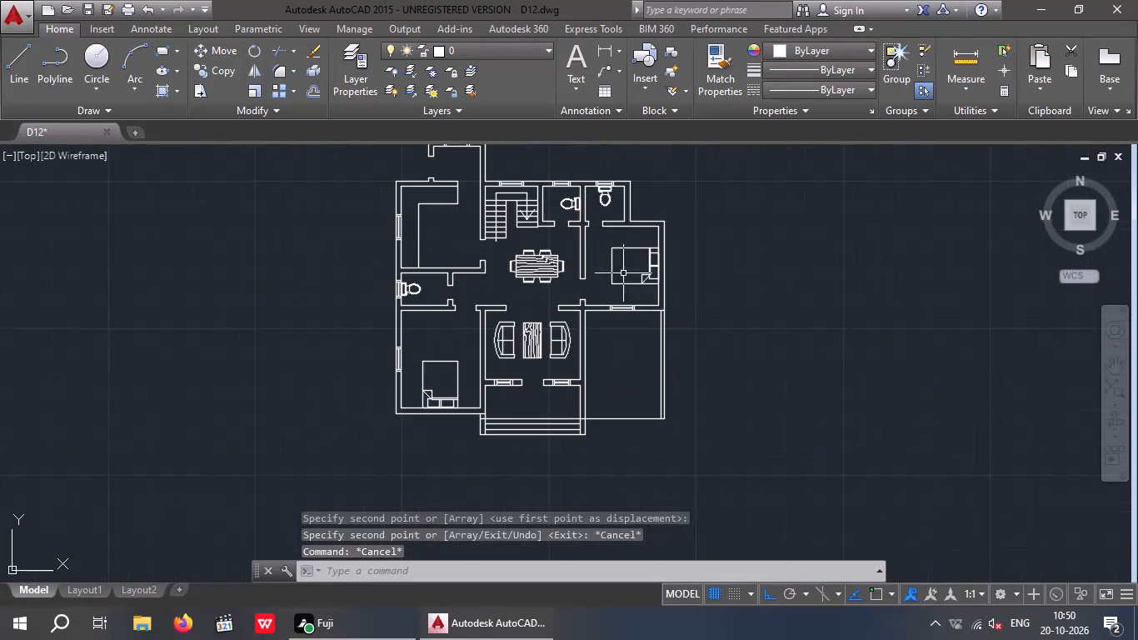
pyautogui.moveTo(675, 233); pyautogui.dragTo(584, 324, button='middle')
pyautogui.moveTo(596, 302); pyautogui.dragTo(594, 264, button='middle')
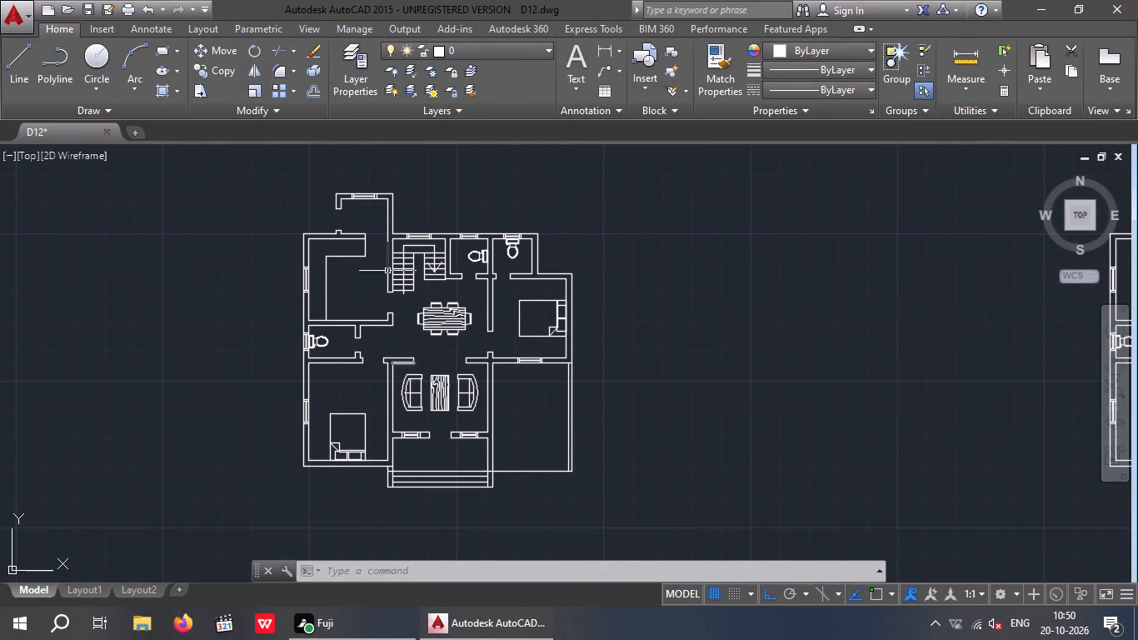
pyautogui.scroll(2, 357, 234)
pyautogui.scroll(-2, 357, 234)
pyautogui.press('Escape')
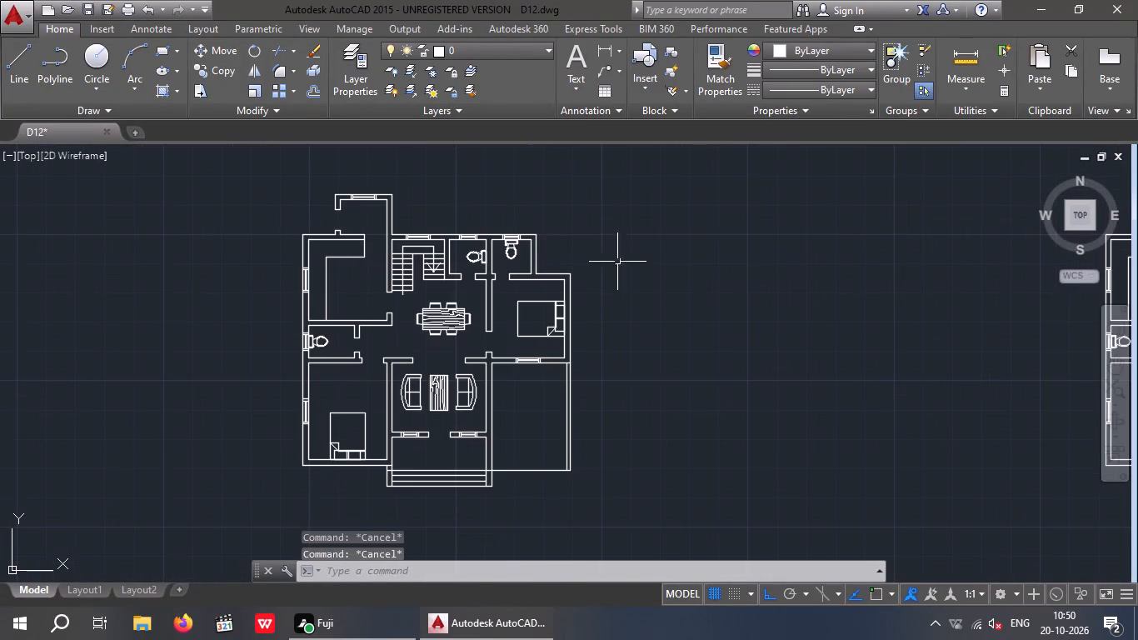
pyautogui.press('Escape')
# Select all lines of the window in the copied plan's left outer wall, beside the room with the L-shaped counter.
pyautogui.moveTo(685, 277); pyautogui.dragTo(468, 279, button='middle')
pyautogui.scroll(-2, 624, 250)
pyautogui.moveTo(730, 282); pyautogui.dragTo(527, 321, button='middle')
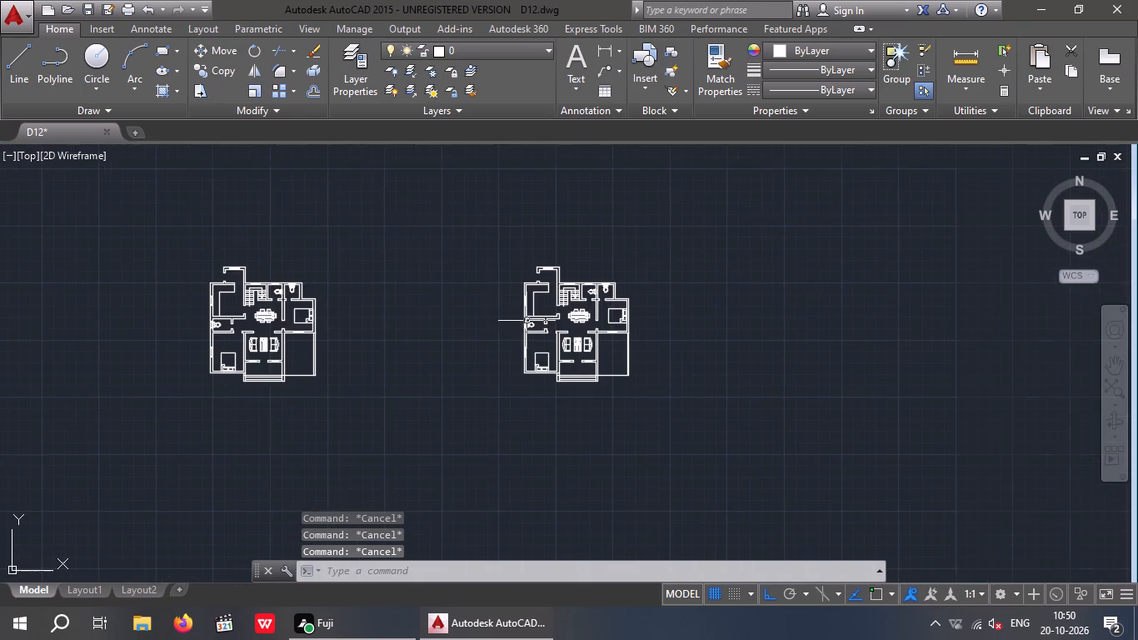
pyautogui.scroll(3, 556, 307)
pyautogui.scroll(3, 422, 274)
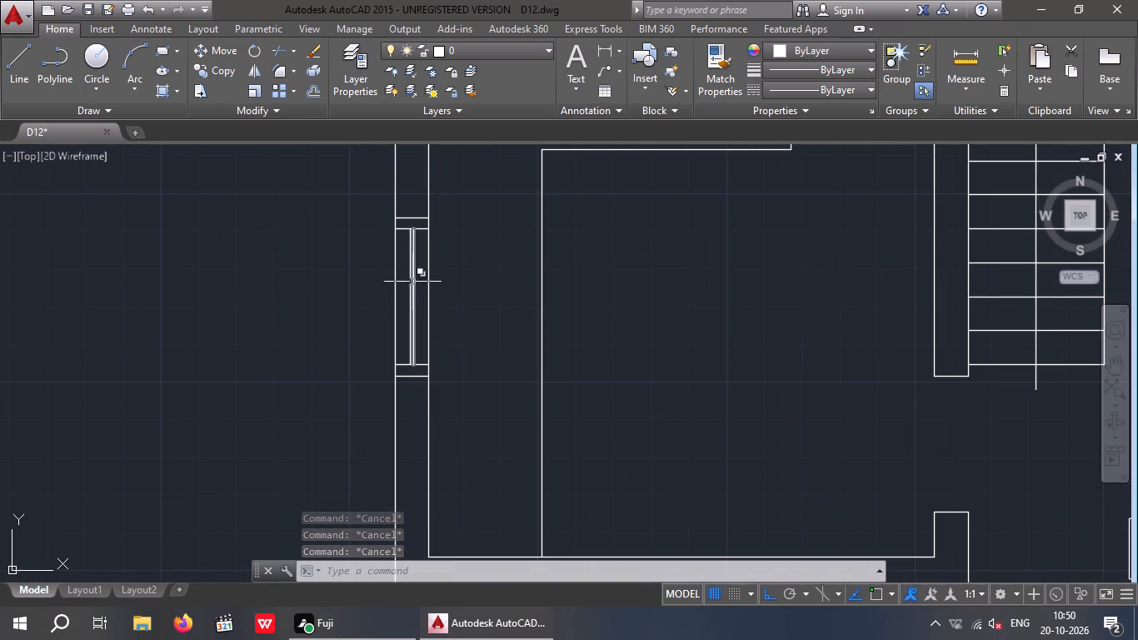
pyautogui.moveTo(412, 376); pyautogui.dragTo(429, 415, button='middle')
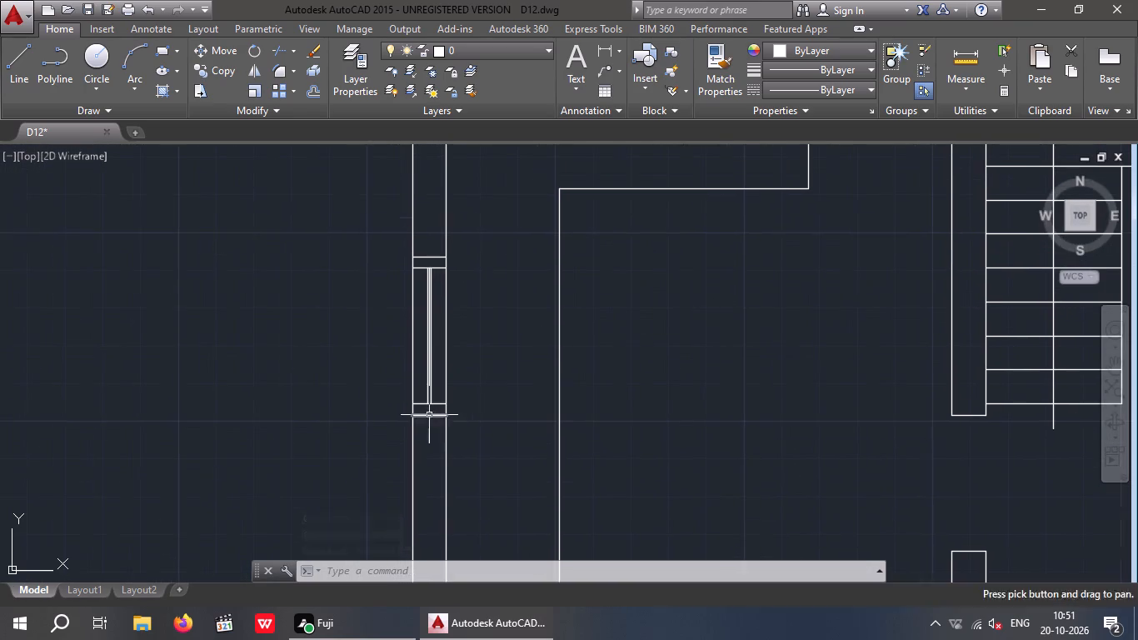
pyautogui.scroll(1, 437, 421)
pyautogui.moveTo(439, 420); pyautogui.dragTo(437, 401)
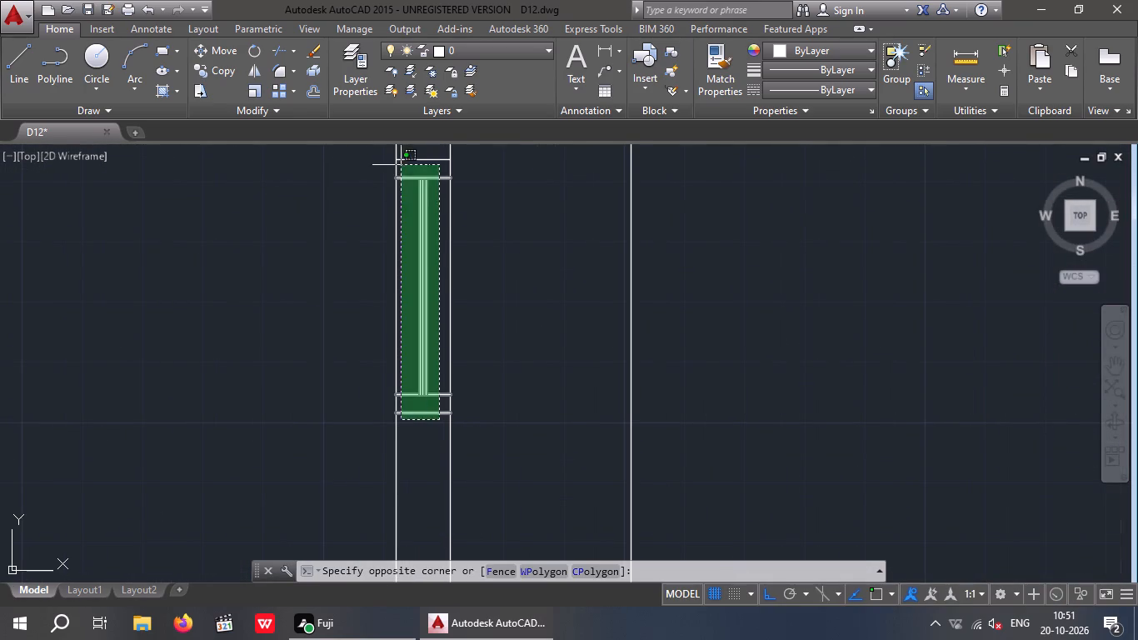
pyautogui.moveTo(406, 187); pyautogui.dragTo(406, 276, button='middle')
pyautogui.click(419, 240)
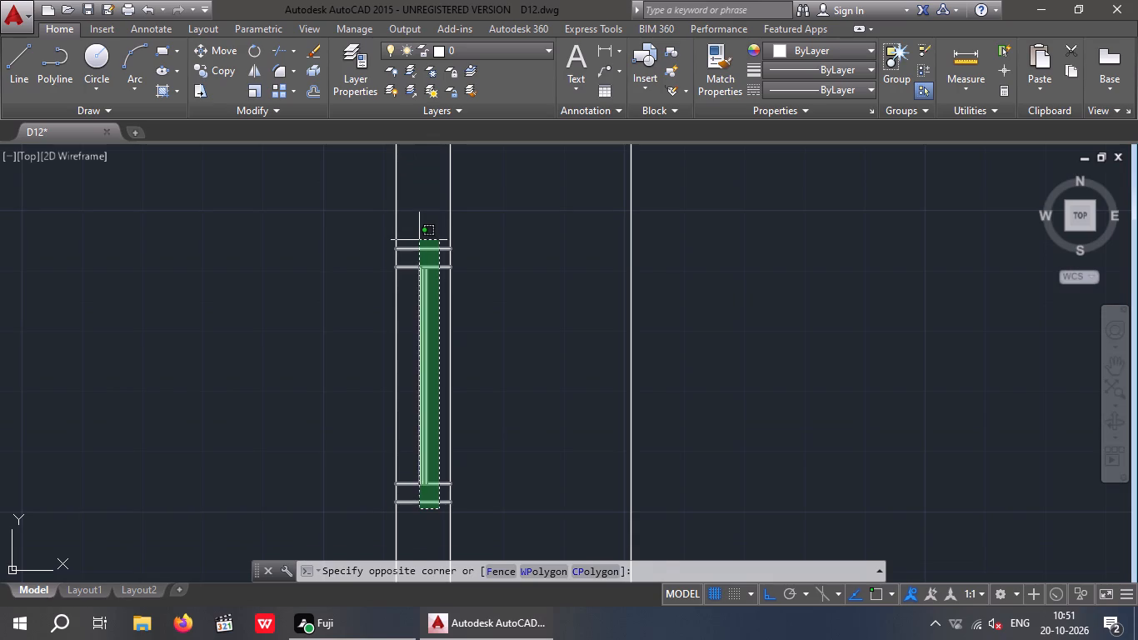
pyautogui.scroll(-2, 440, 228)
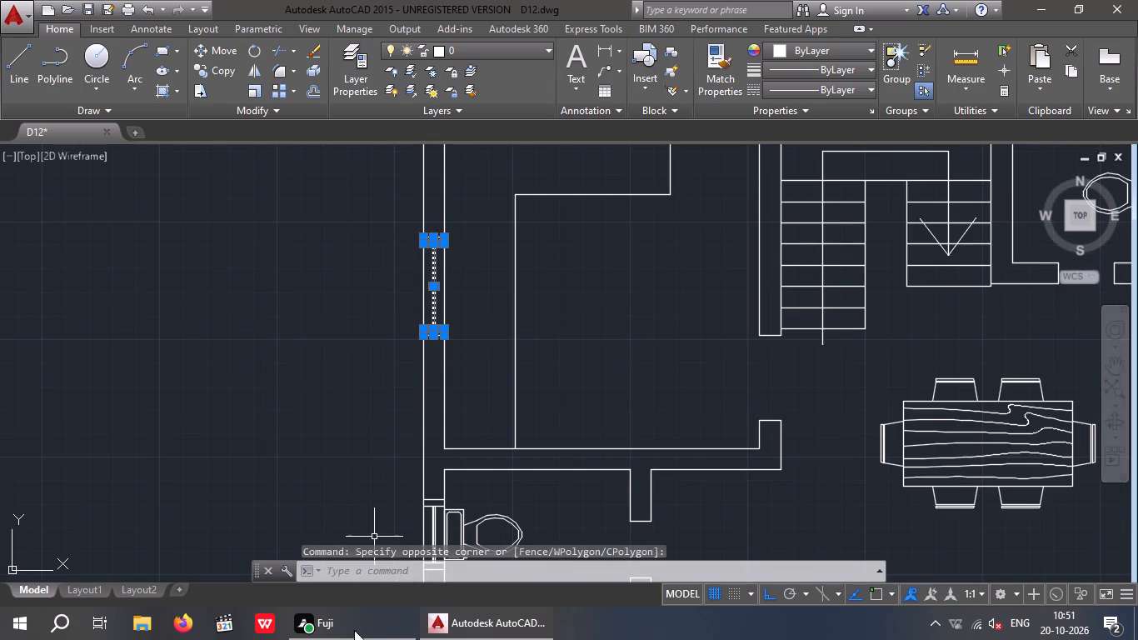
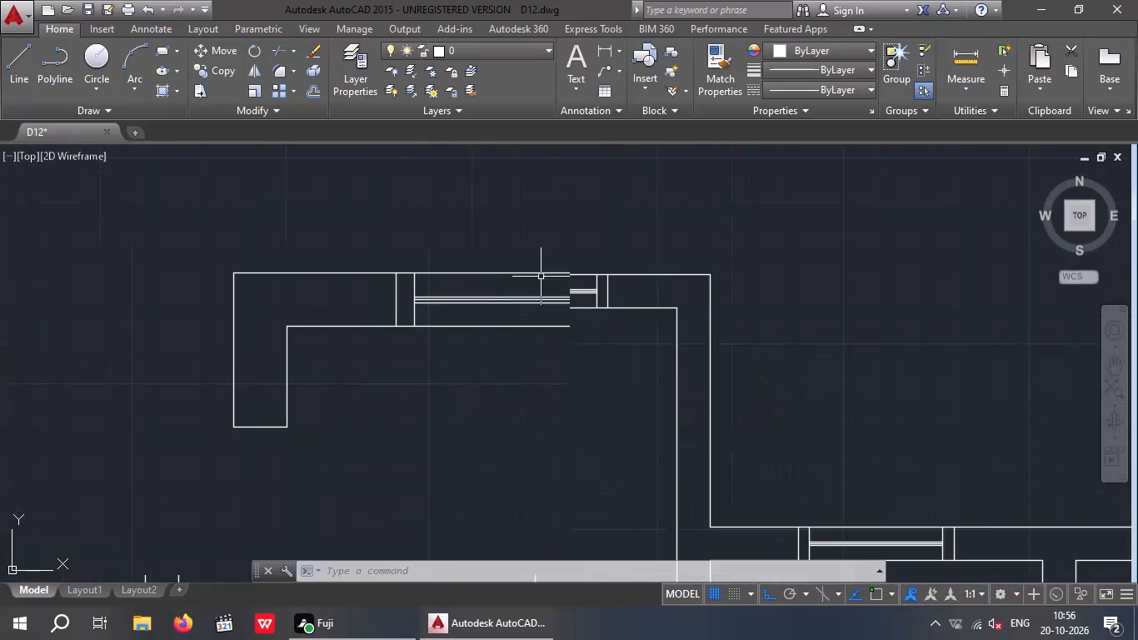
# Erase all the window symbols, including jambs and glazing lines, from the floor plan's exterior and interior walls.
pyautogui.moveTo(658, 286); pyautogui.dragTo(638, 288)
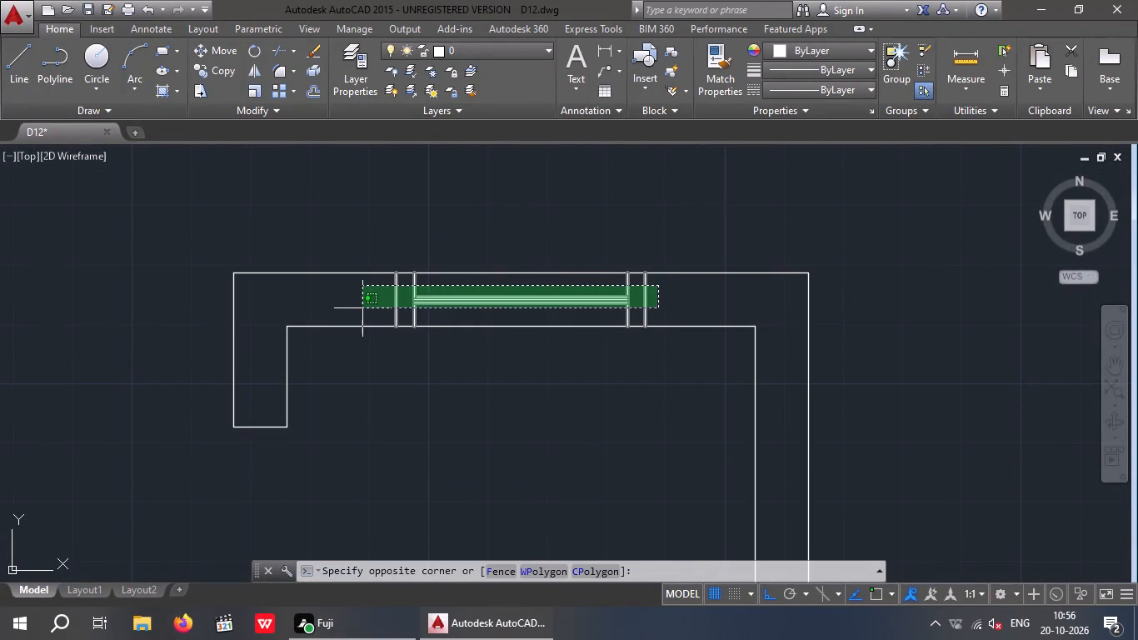
pyautogui.click(362, 309)
pyautogui.scroll(-5, 410, 296)
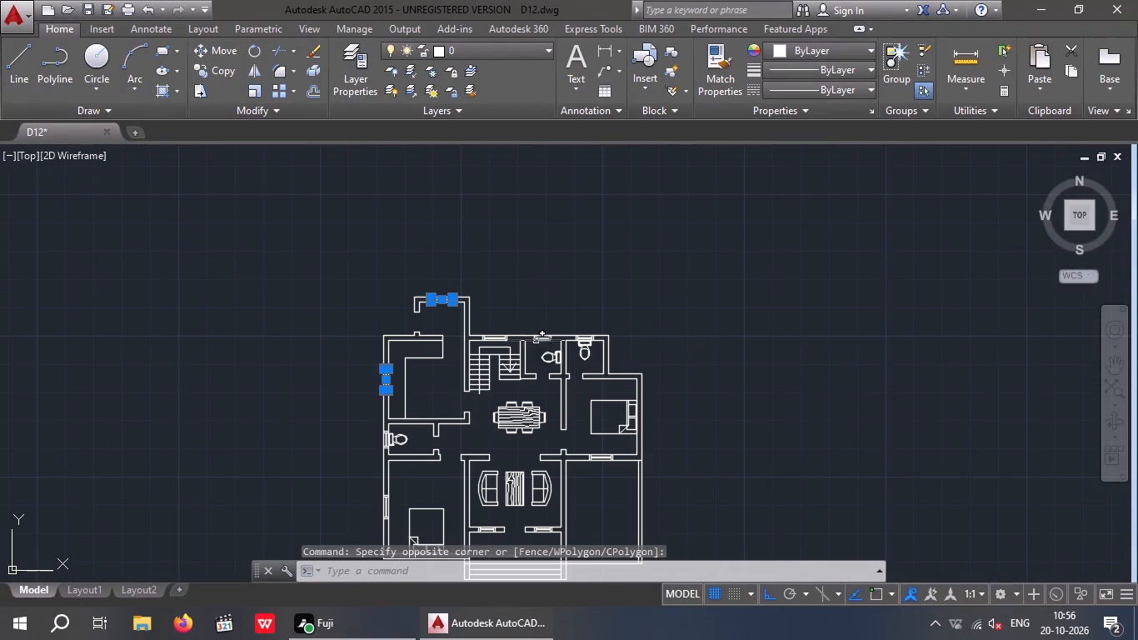
pyautogui.scroll(6, 492, 347)
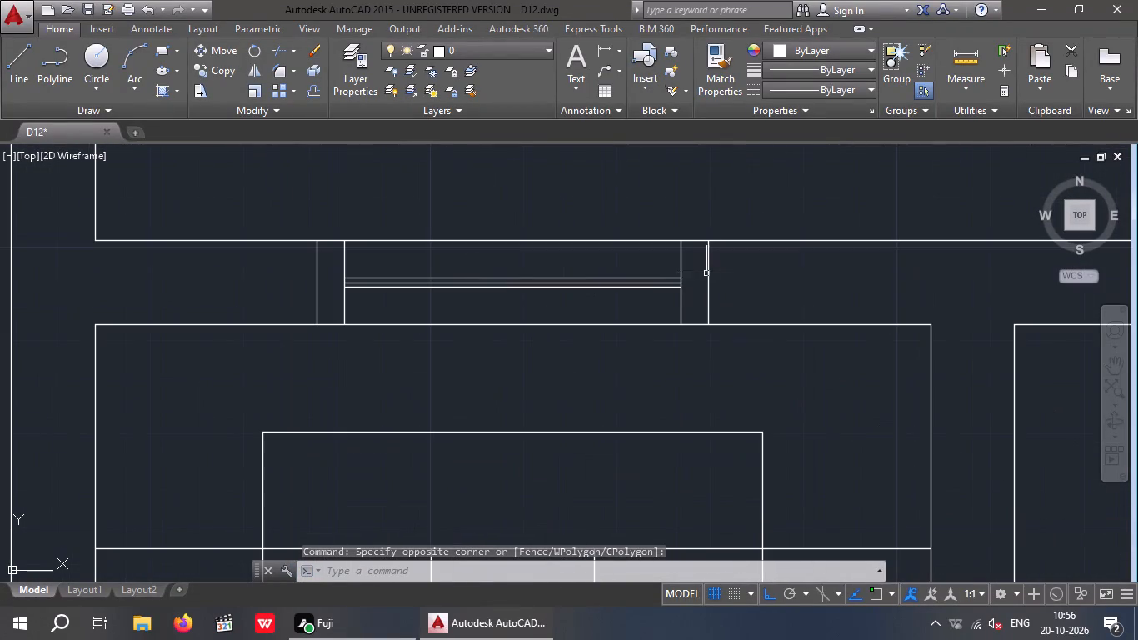
pyautogui.click(719, 258)
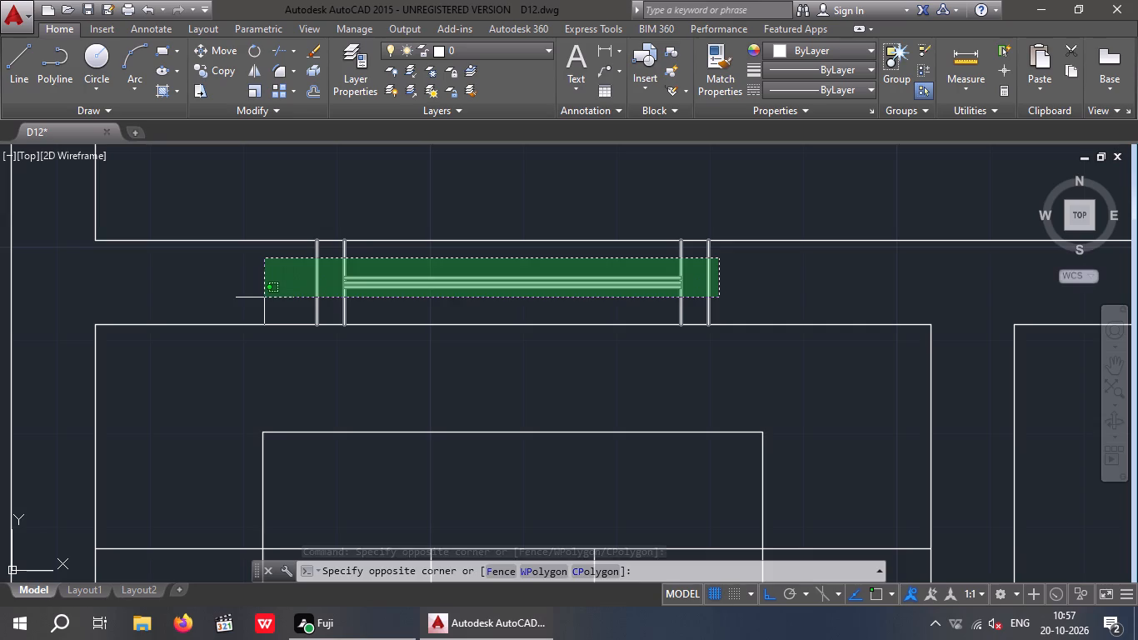
pyautogui.click(264, 297)
pyautogui.scroll(-4, 392, 285)
pyautogui.scroll(3, 611, 276)
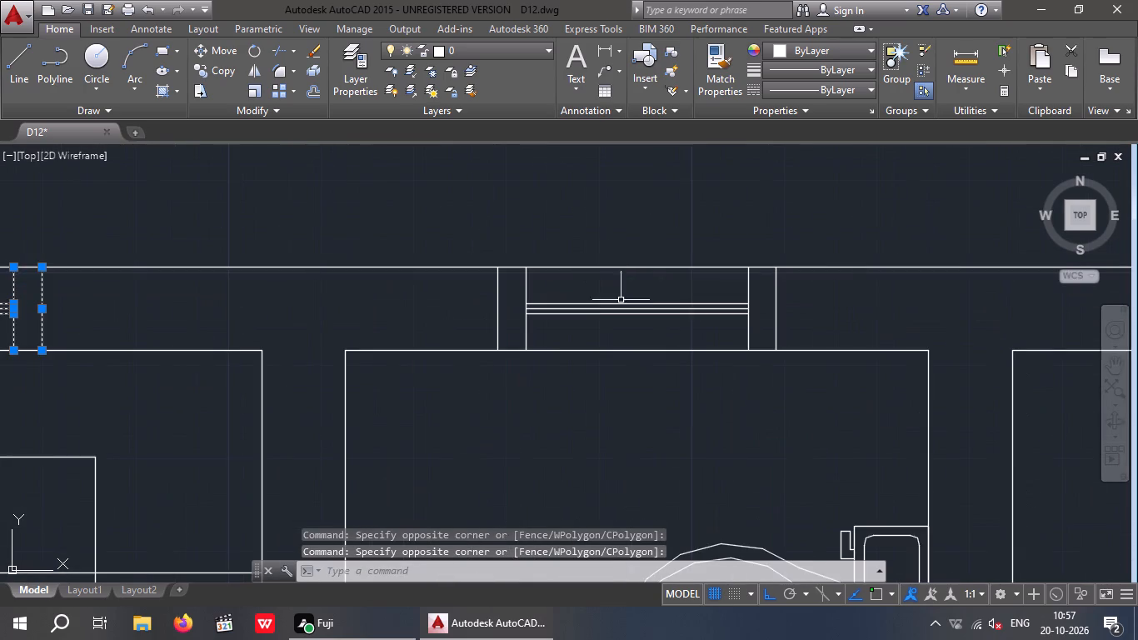
pyautogui.scroll(2, 617, 294)
pyautogui.scroll(-1, 912, 271)
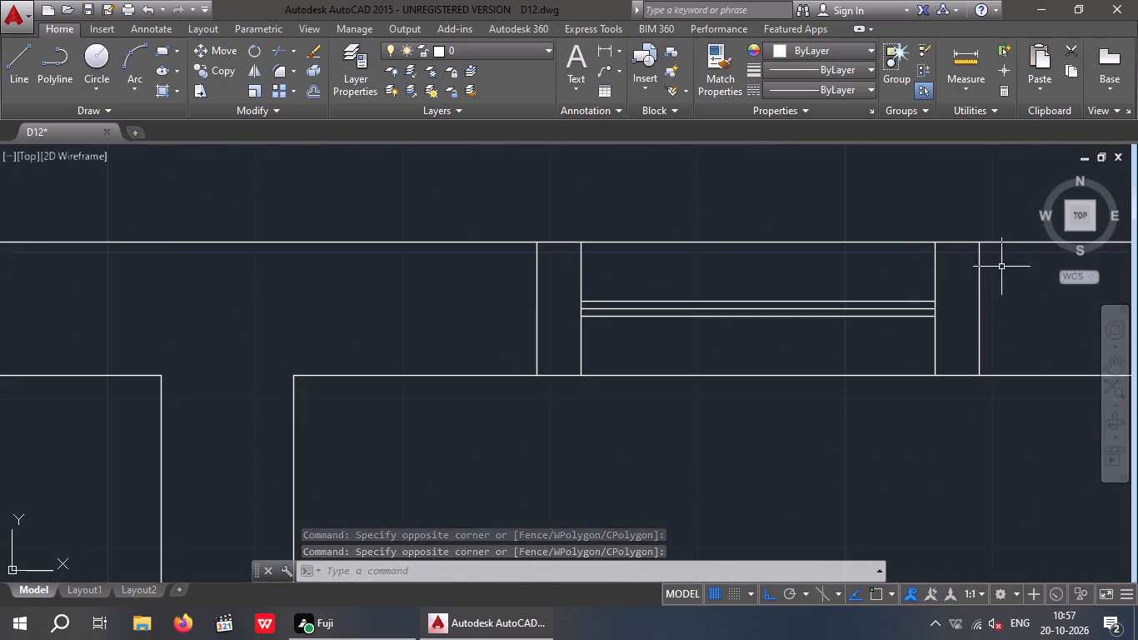
pyautogui.moveTo(1002, 264); pyautogui.dragTo(965, 269)
pyautogui.click(443, 332)
pyautogui.scroll(-4, 499, 317)
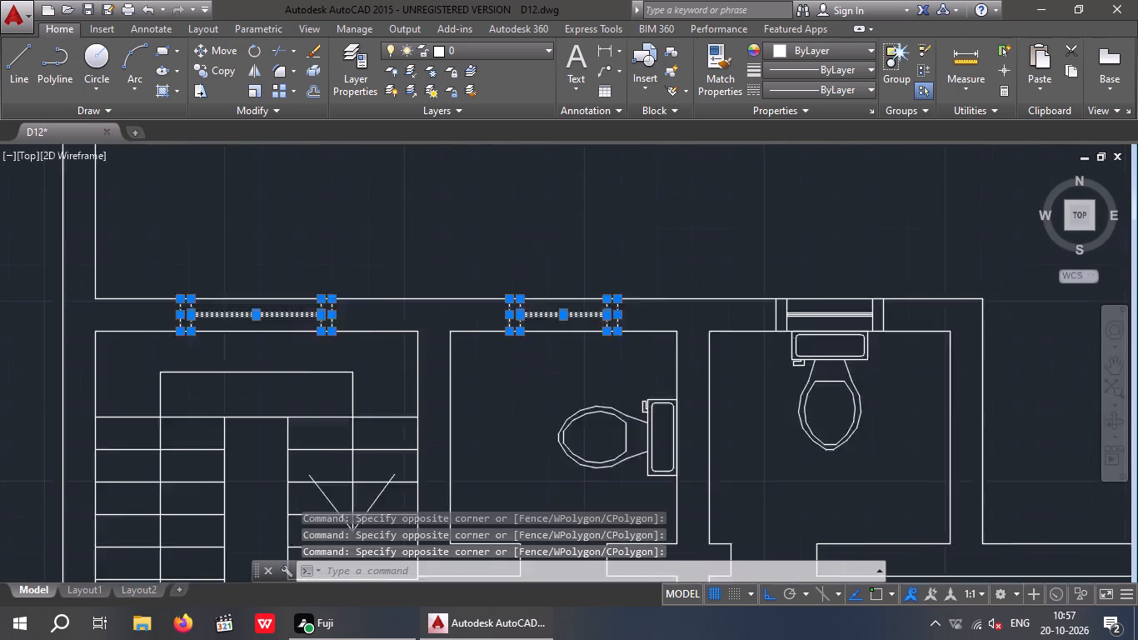
pyautogui.scroll(5, 726, 317)
pyautogui.scroll(-2, 728, 301)
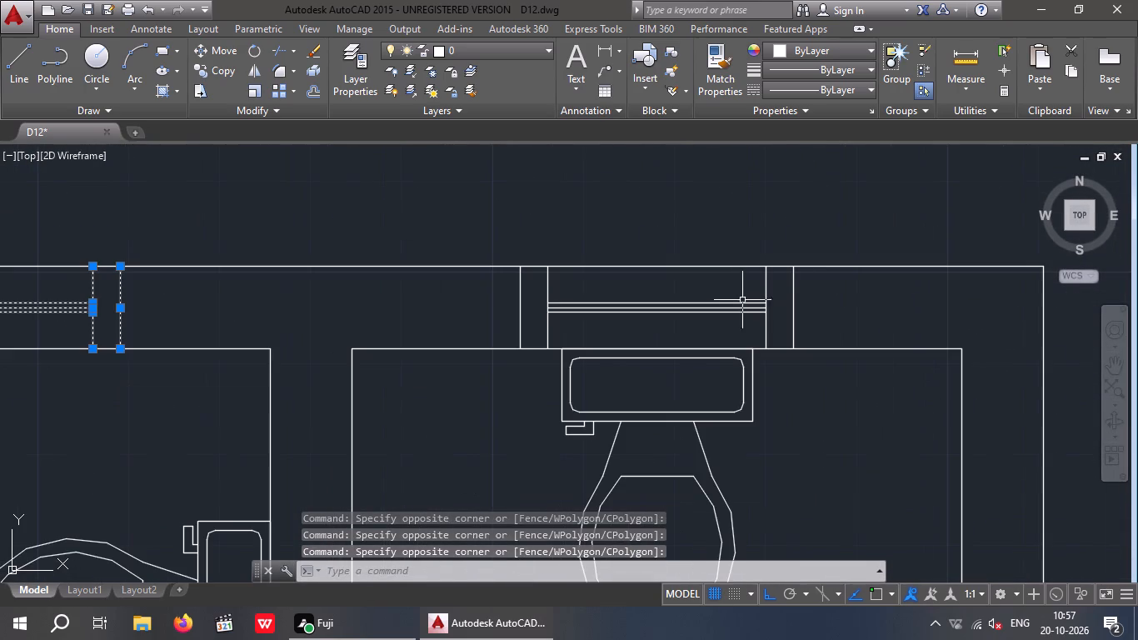
pyautogui.moveTo(821, 282); pyautogui.dragTo(767, 289)
pyautogui.click(480, 324)
pyautogui.scroll(-2, 497, 311)
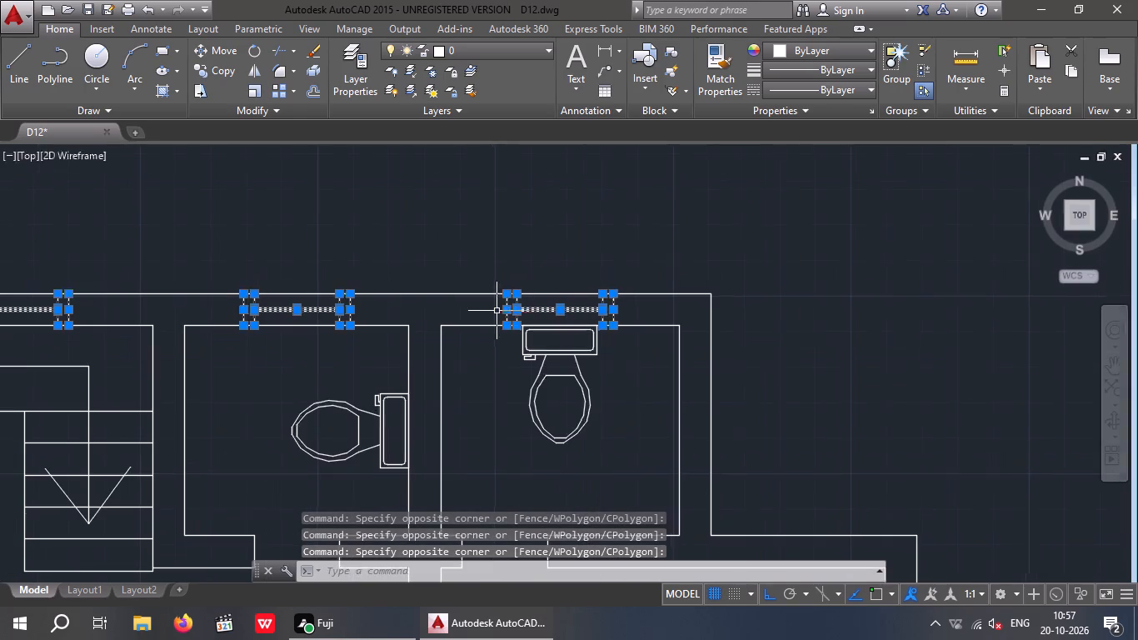
pyautogui.scroll(1, 497, 311)
pyautogui.scroll(-1, 497, 311)
pyautogui.moveTo(658, 430); pyautogui.dragTo(648, 285, button='middle')
pyautogui.scroll(-3, 647, 277)
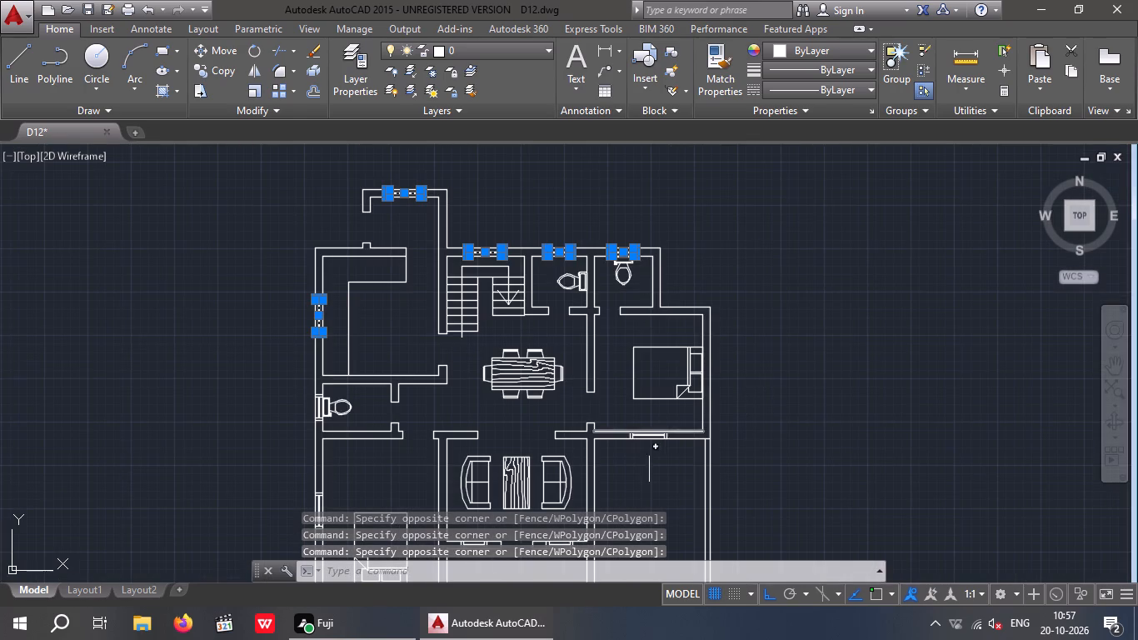
pyautogui.scroll(4, 628, 441)
pyautogui.moveTo(896, 397); pyautogui.dragTo(876, 397)
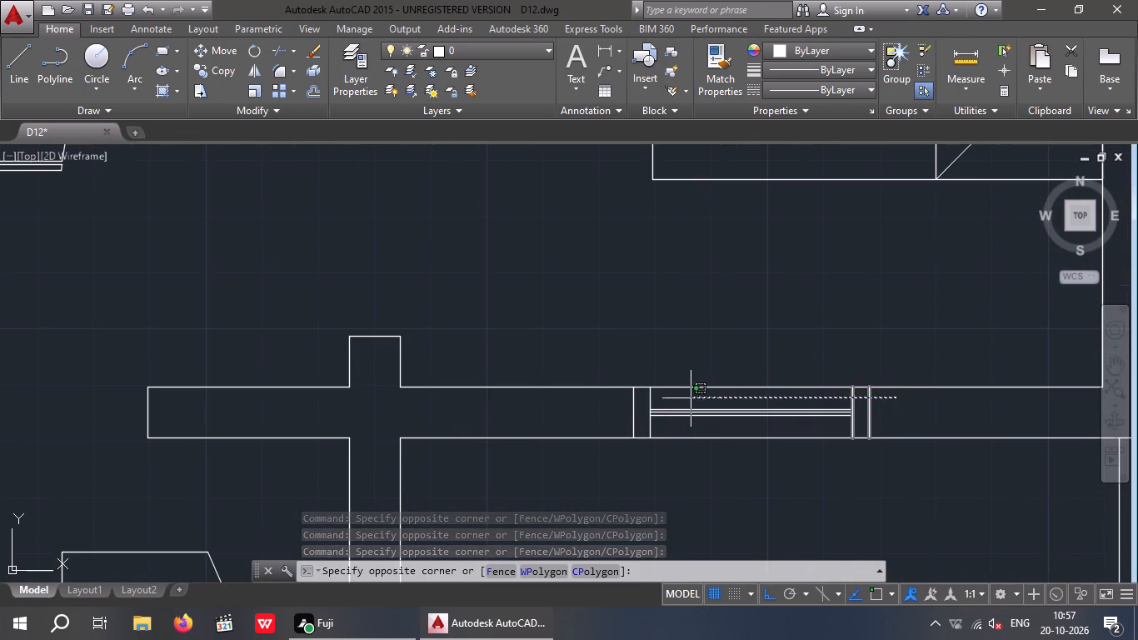
pyautogui.click(589, 424)
pyautogui.scroll(-4, 616, 390)
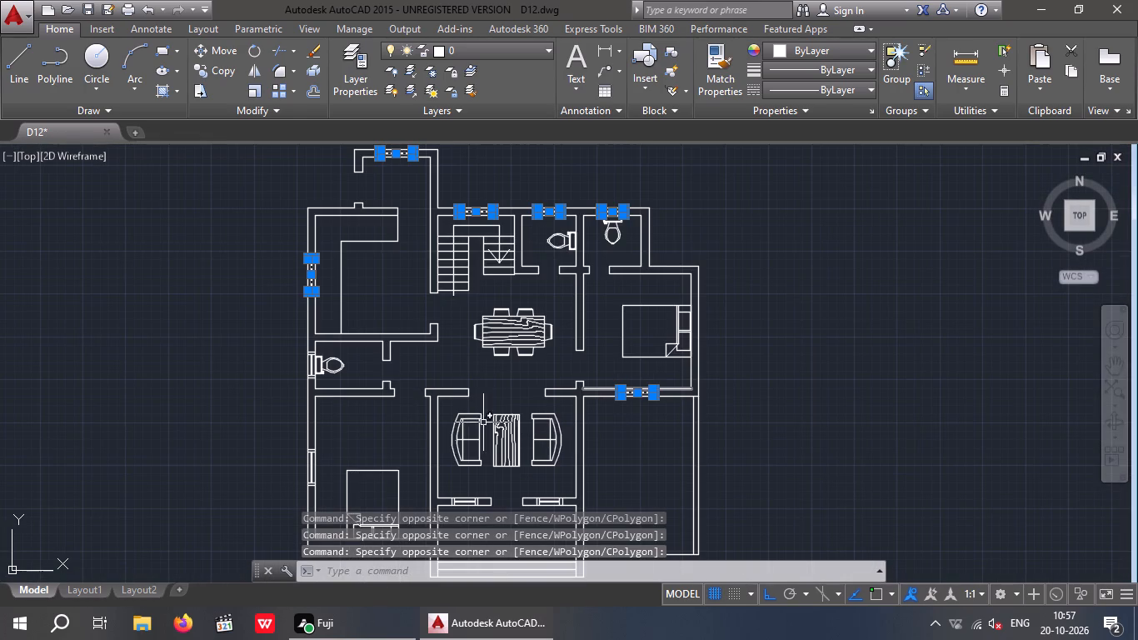
pyautogui.scroll(4, 310, 362)
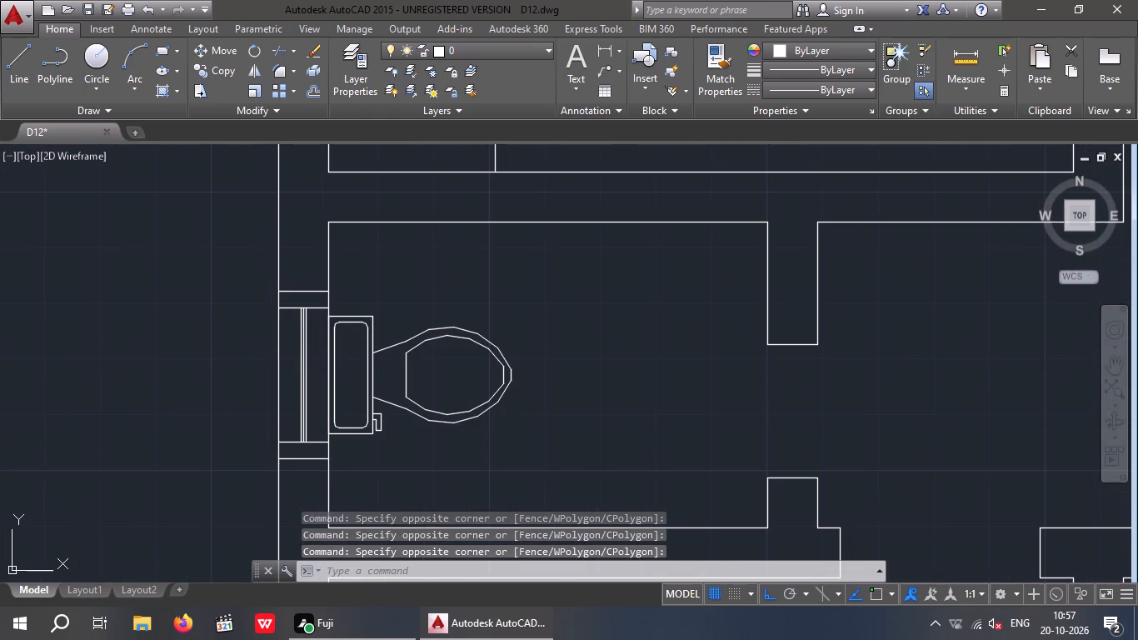
pyautogui.click(312, 470)
pyautogui.click(294, 279)
pyautogui.scroll(-2, 294, 279)
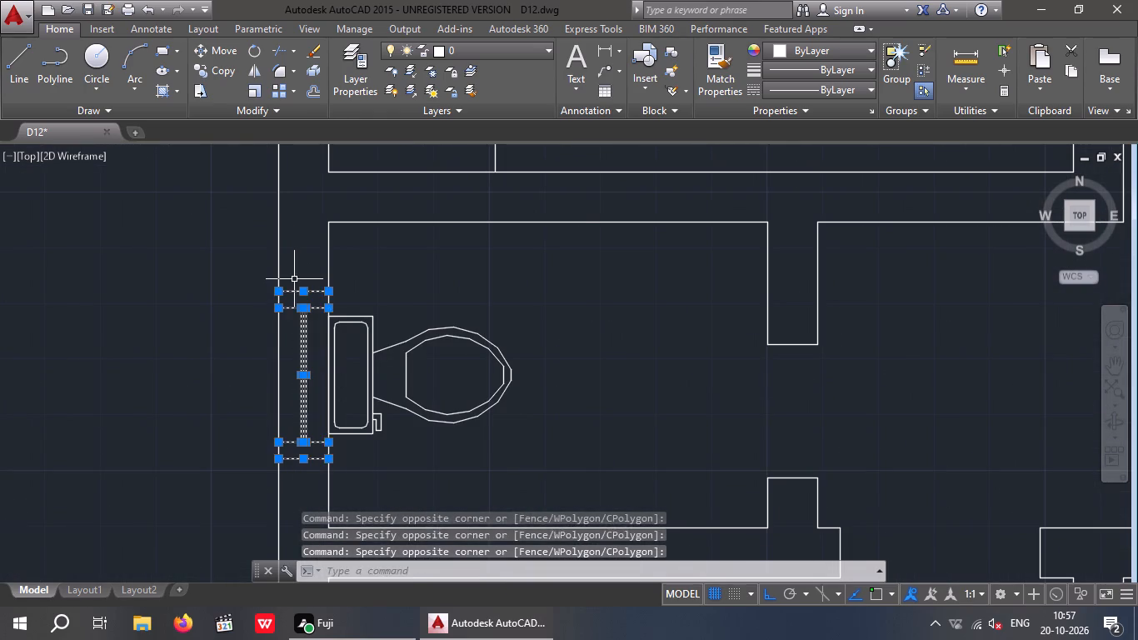
pyautogui.scroll(-2, 294, 279)
pyautogui.scroll(4, 299, 402)
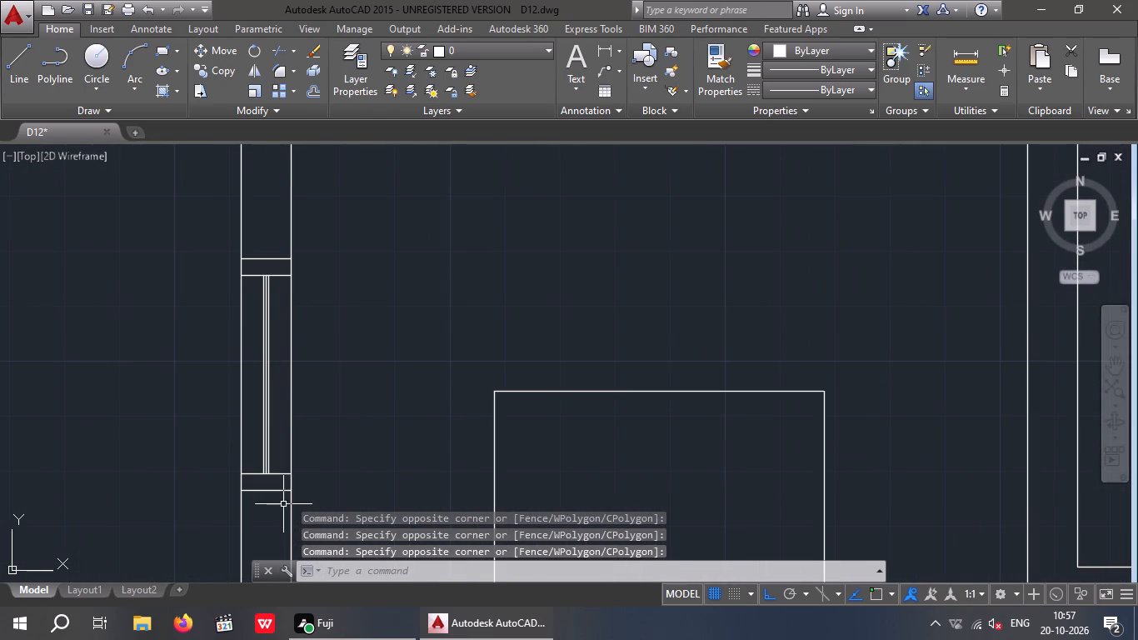
pyautogui.click(276, 499)
pyautogui.click(257, 241)
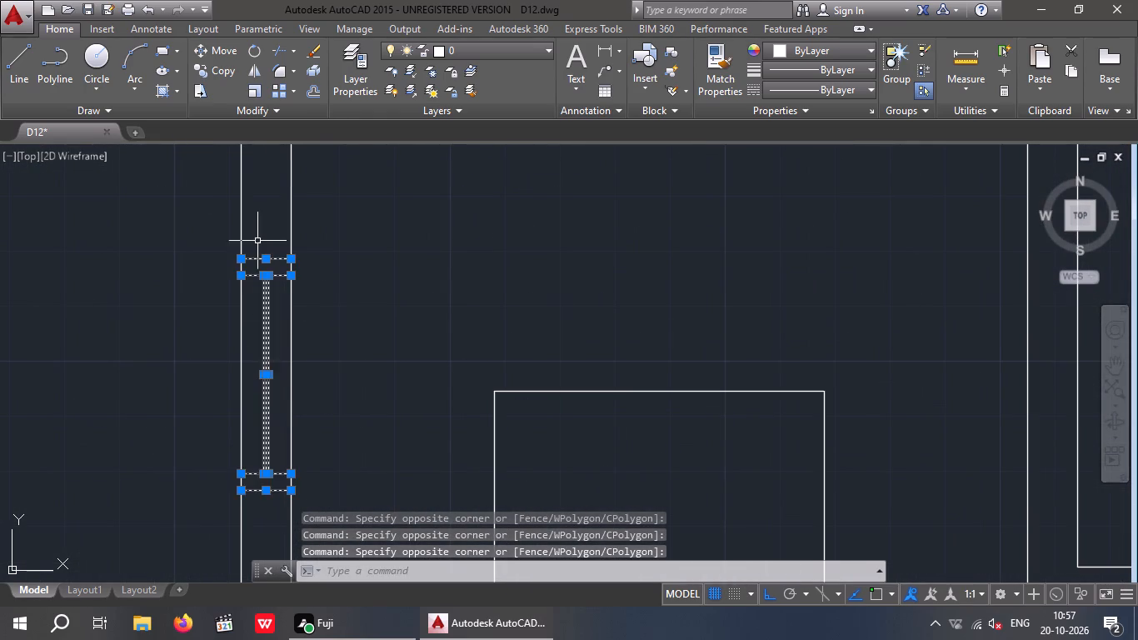
pyautogui.scroll(-3, 257, 241)
pyautogui.scroll(4, 502, 330)
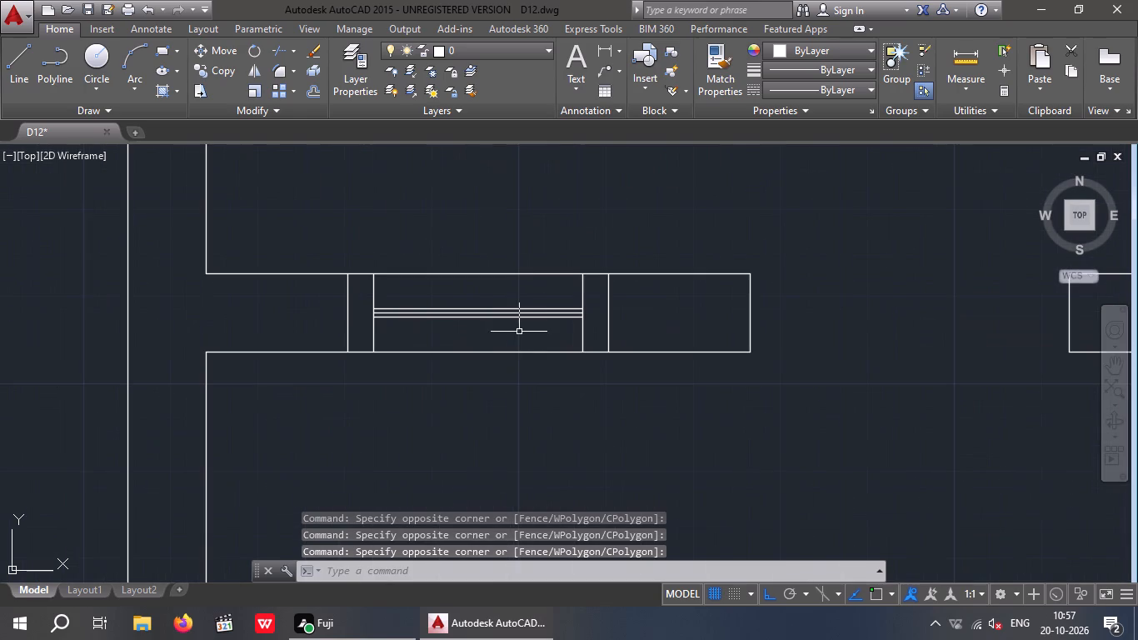
pyautogui.moveTo(626, 290); pyautogui.dragTo(608, 294)
pyautogui.click(314, 323)
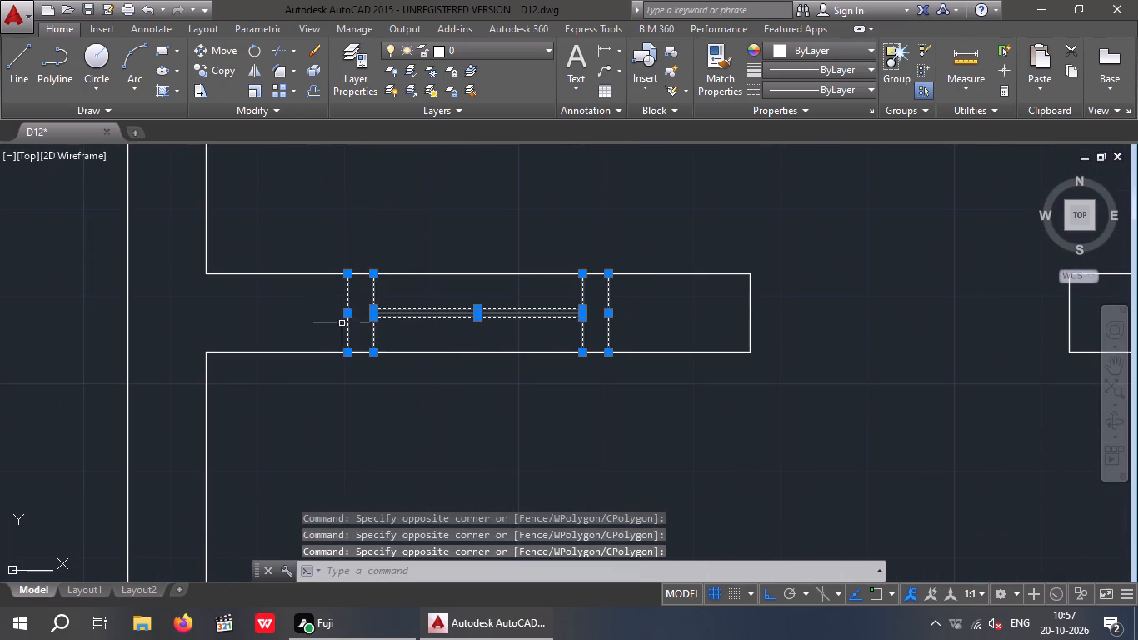
pyautogui.scroll(-3, 357, 317)
pyautogui.scroll(4, 616, 310)
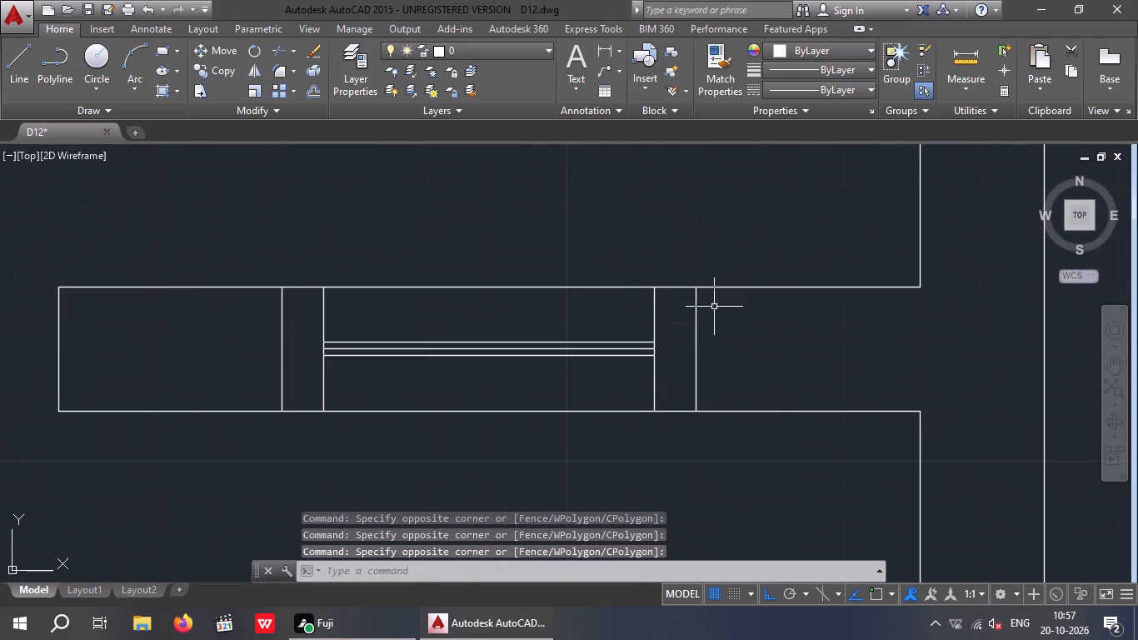
pyautogui.moveTo(714, 307); pyautogui.dragTo(688, 315)
pyautogui.click(213, 369)
pyautogui.scroll(-5, 448, 391)
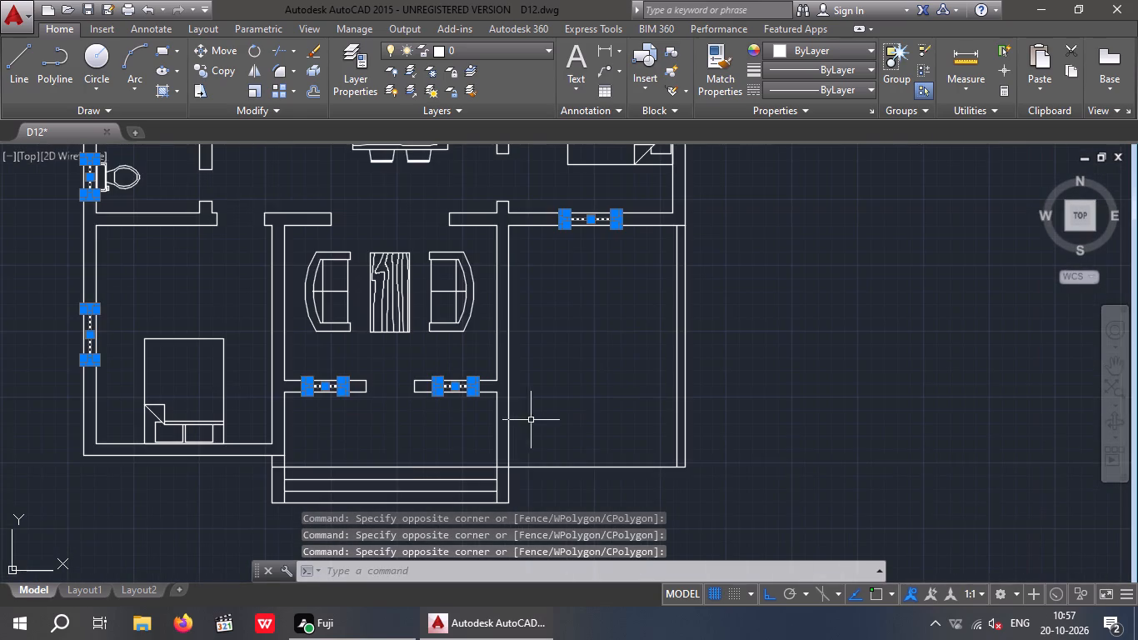
pyautogui.scroll(-2, 628, 390)
pyautogui.scroll(1, 628, 390)
pyautogui.scroll(-1, 606, 397)
pyautogui.moveTo(605, 398); pyautogui.dragTo(576, 453, button='middle')
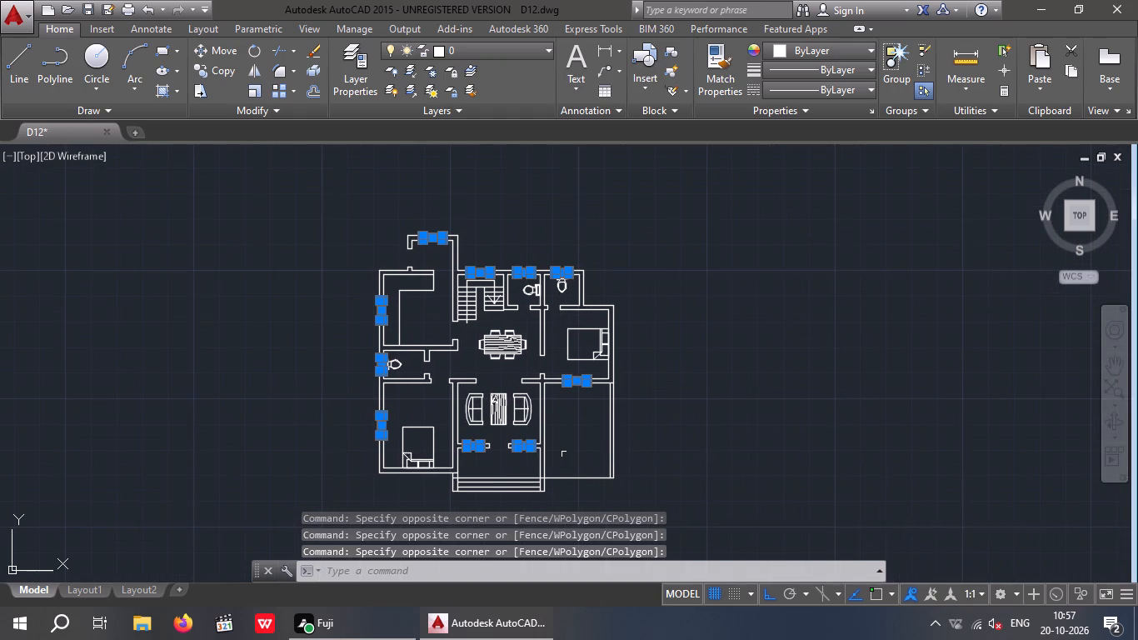
pyautogui.press('Delete')
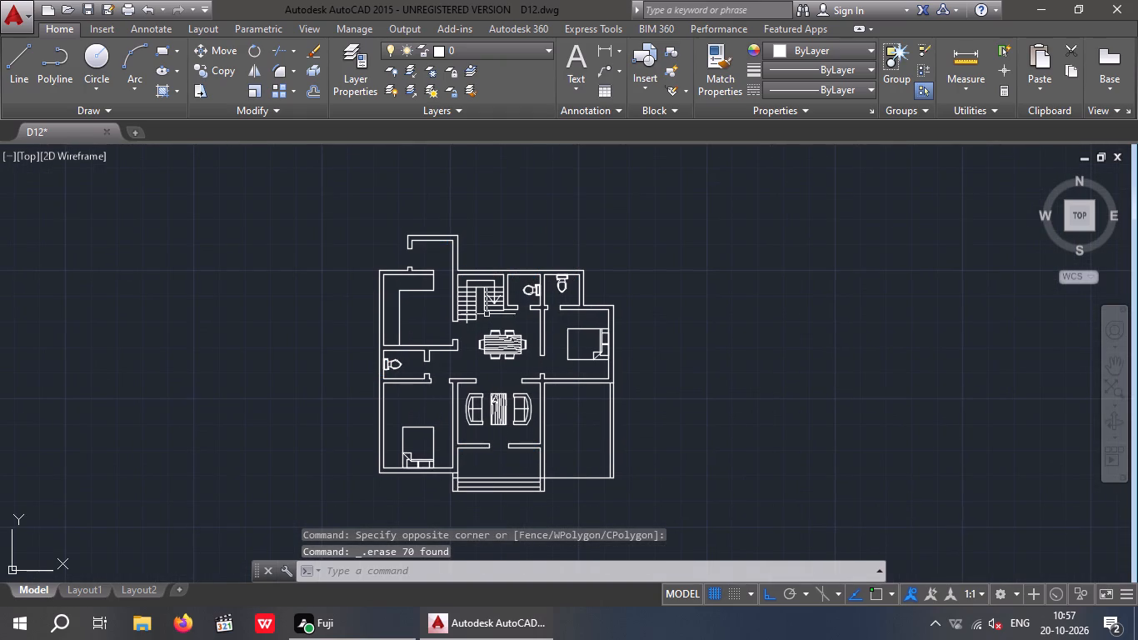
# Erase the dining set, both sofas, the coffee table, both beds and the three toilets from the floor plan.
pyautogui.scroll(3, 499, 348)
pyautogui.scroll(-1, 539, 365)
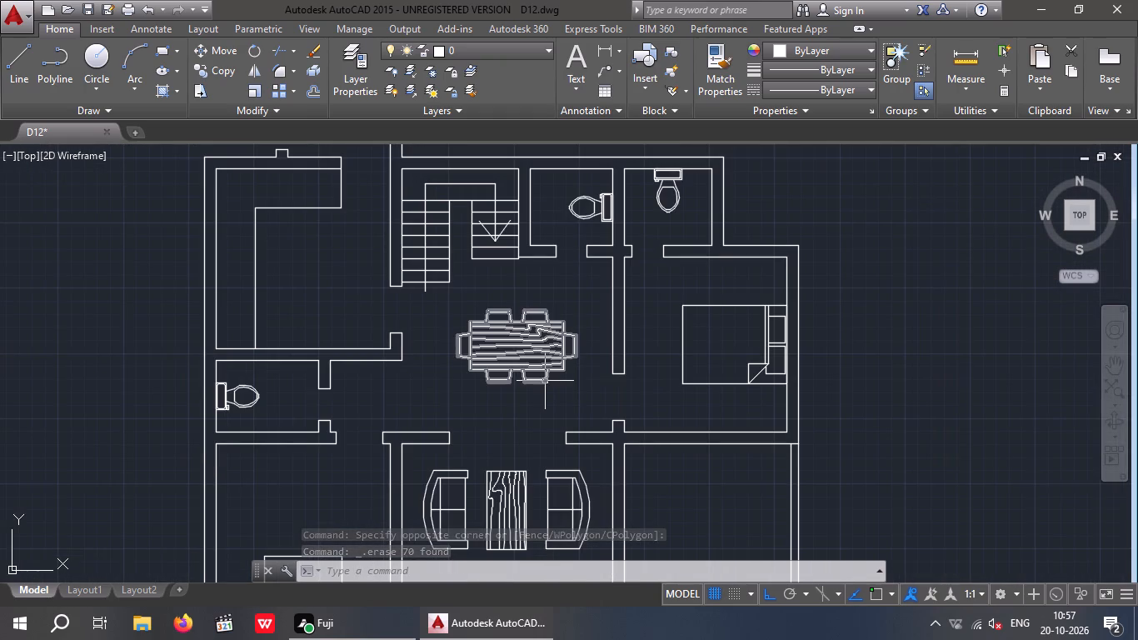
pyautogui.moveTo(546, 374); pyautogui.dragTo(528, 382)
pyautogui.moveTo(507, 477); pyautogui.dragTo(532, 346, button='middle')
pyautogui.moveTo(622, 350); pyautogui.dragTo(561, 377)
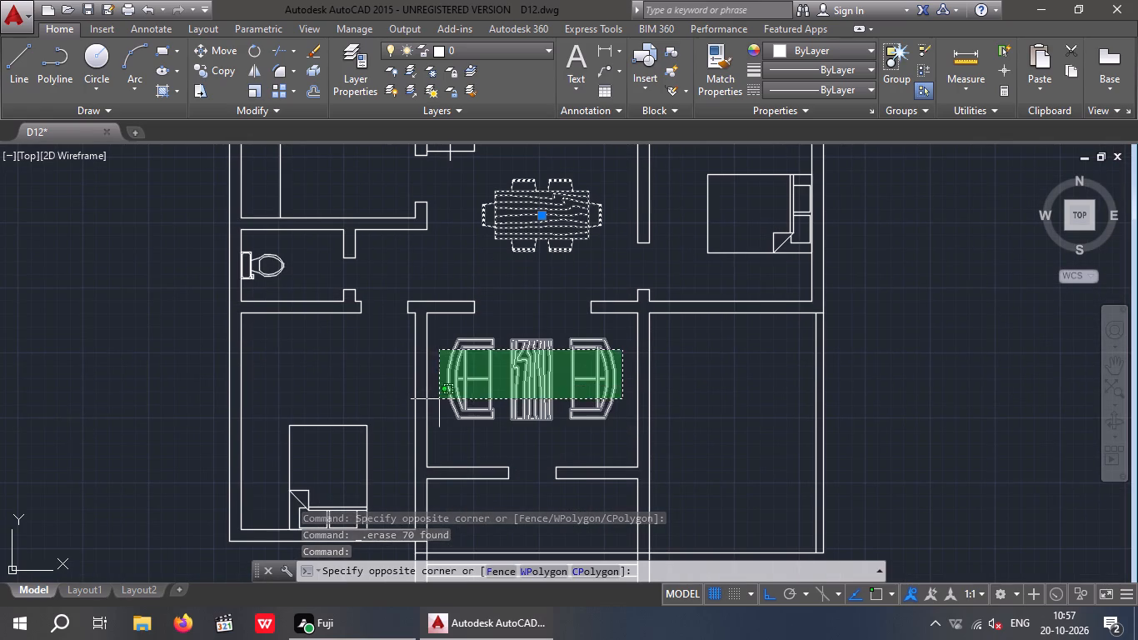
pyautogui.click(439, 399)
pyautogui.moveTo(378, 404); pyautogui.dragTo(346, 477)
pyautogui.click(345, 477)
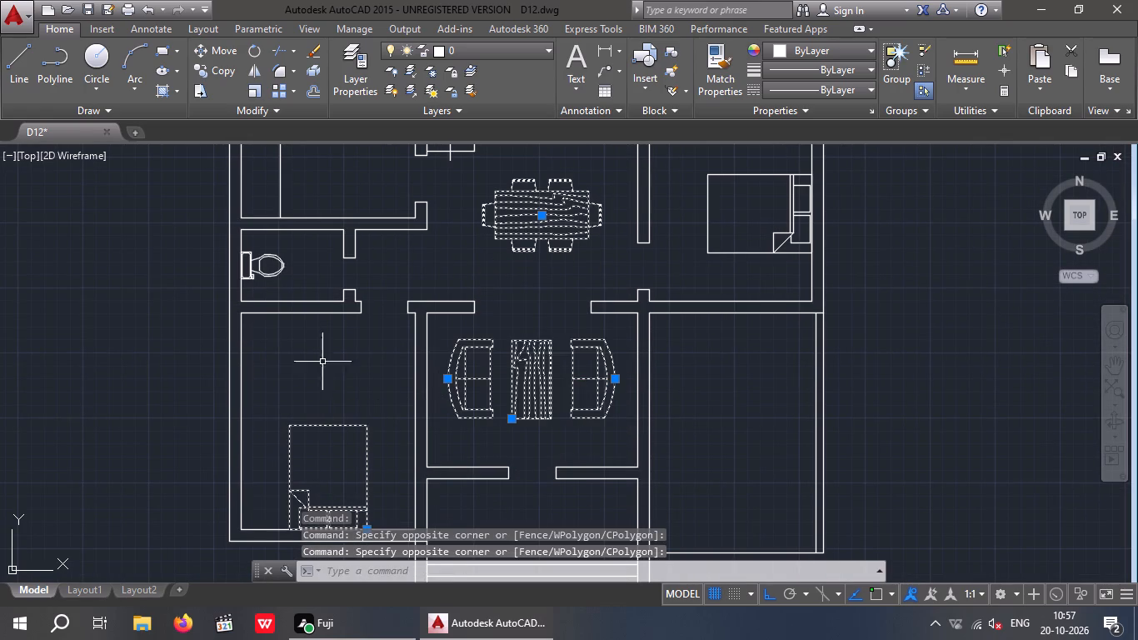
pyautogui.click(307, 278)
pyautogui.click(267, 249)
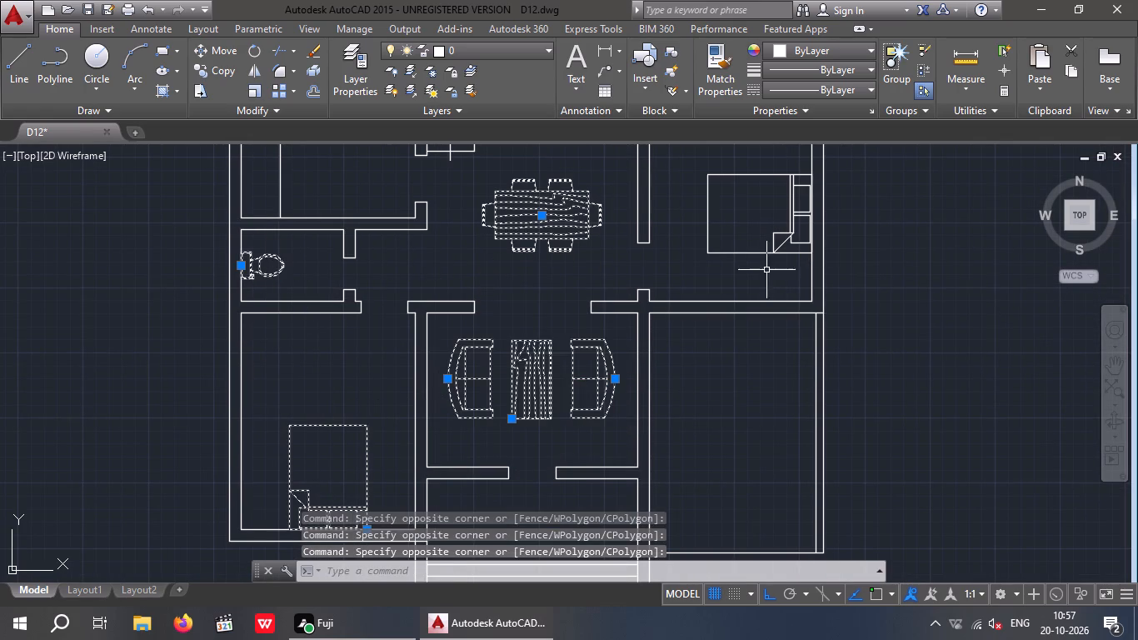
pyautogui.moveTo(766, 270); pyautogui.dragTo(703, 257)
pyautogui.click(686, 222)
pyautogui.moveTo(711, 259); pyautogui.dragTo(694, 459, button='middle')
pyautogui.scroll(1, 678, 255)
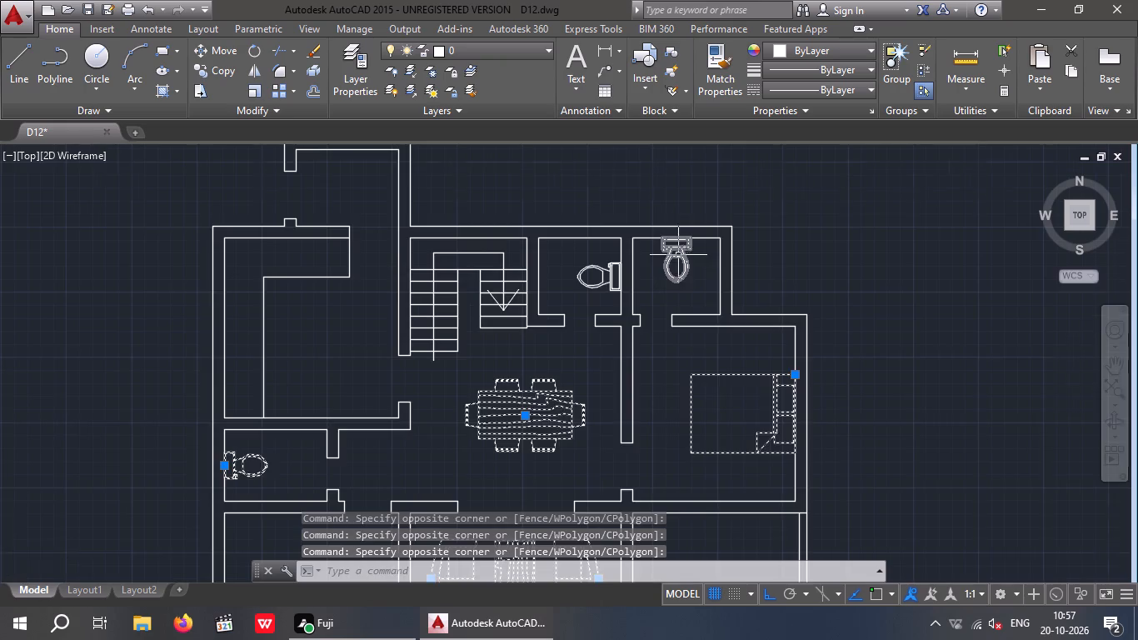
pyautogui.scroll(1, 678, 255)
pyautogui.moveTo(738, 249); pyautogui.dragTo(648, 335)
pyautogui.click(648, 335)
pyautogui.moveTo(453, 364); pyautogui.dragTo(450, 354)
pyautogui.click(422, 276)
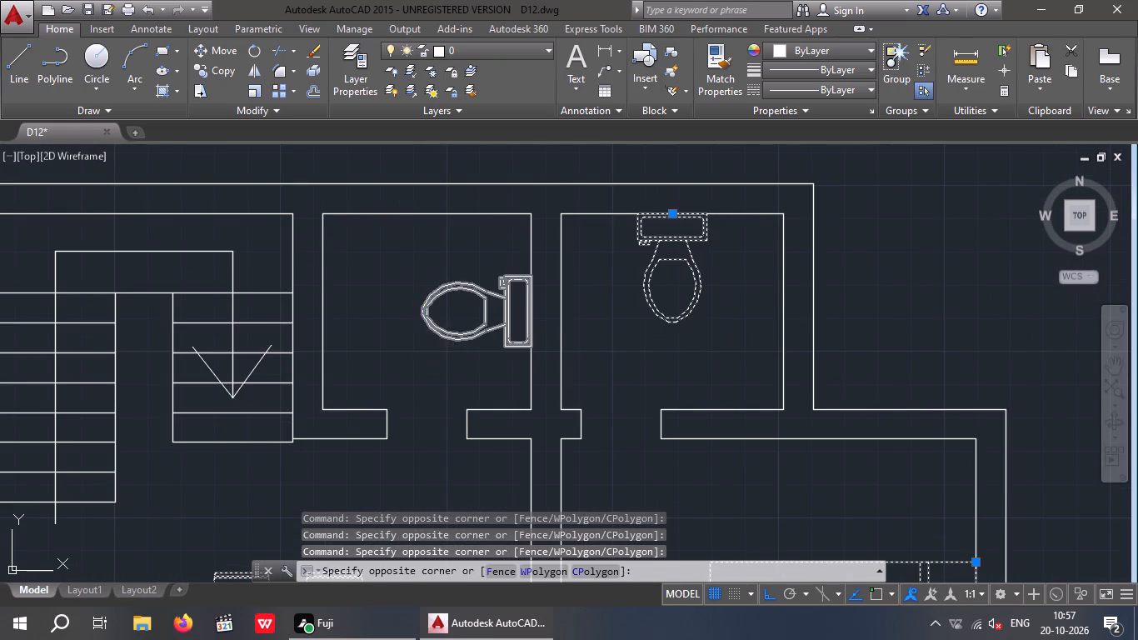
pyautogui.press('Delete')
# Draw a diagonal line joining the inner and outer wall corners at the plan's upper-left room with the counter.
pyautogui.scroll(-3, 474, 287)
pyautogui.moveTo(425, 402); pyautogui.dragTo(516, 370, button='middle')
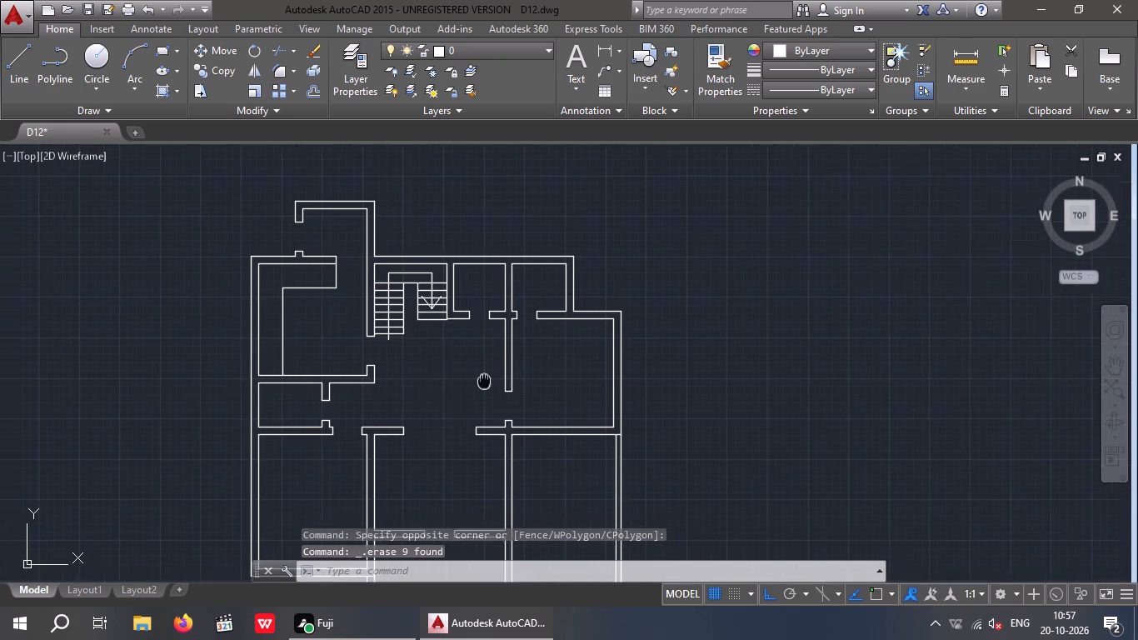
pyautogui.moveTo(516, 370); pyautogui.dragTo(610, 323, button='middle')
pyautogui.scroll(-1, 563, 351)
pyautogui.moveTo(557, 365); pyautogui.dragTo(460, 463, button='middle')
pyautogui.moveTo(479, 468); pyautogui.dragTo(535, 412, button='middle')
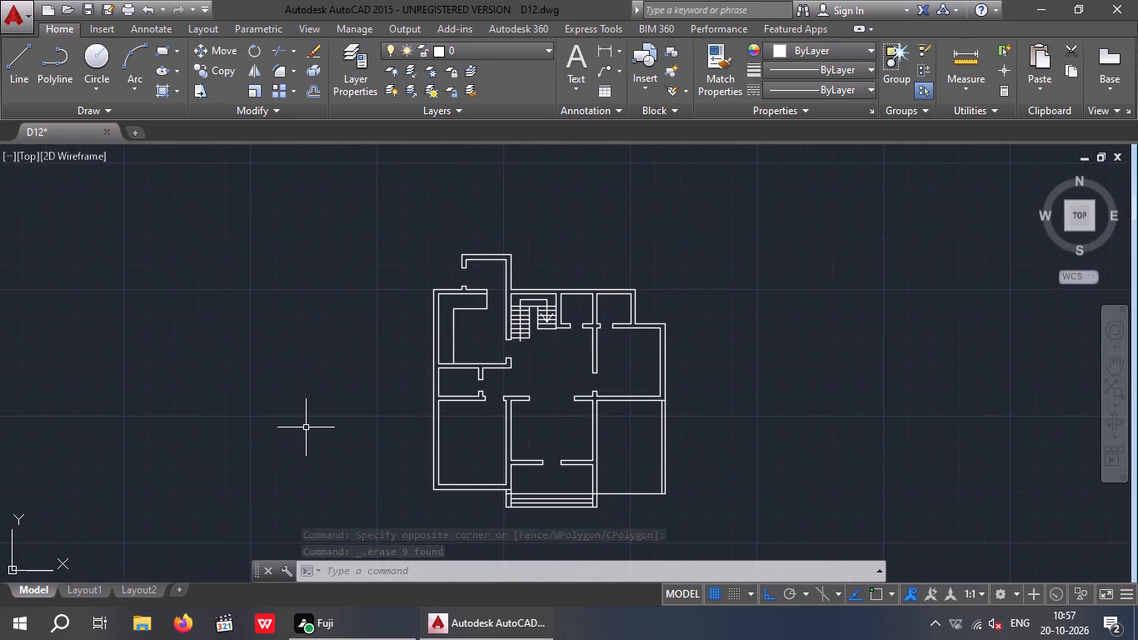
pyautogui.press('l')
pyautogui.press('Return')
pyautogui.scroll(3, 446, 297)
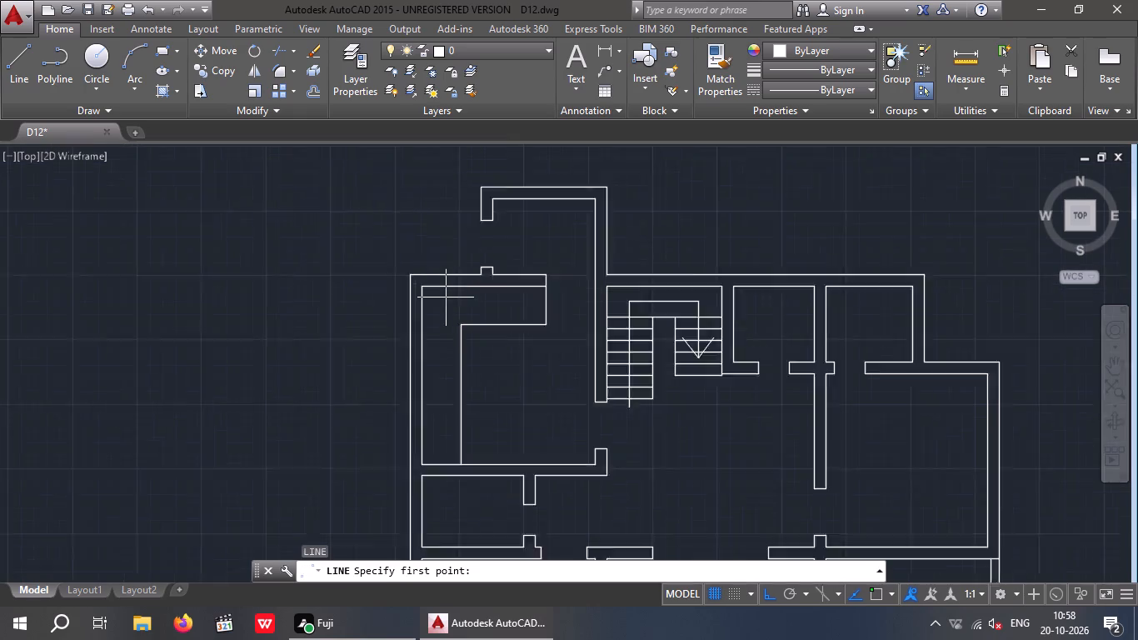
pyautogui.scroll(3, 397, 267)
pyautogui.moveTo(422, 317); pyautogui.dragTo(403, 304)
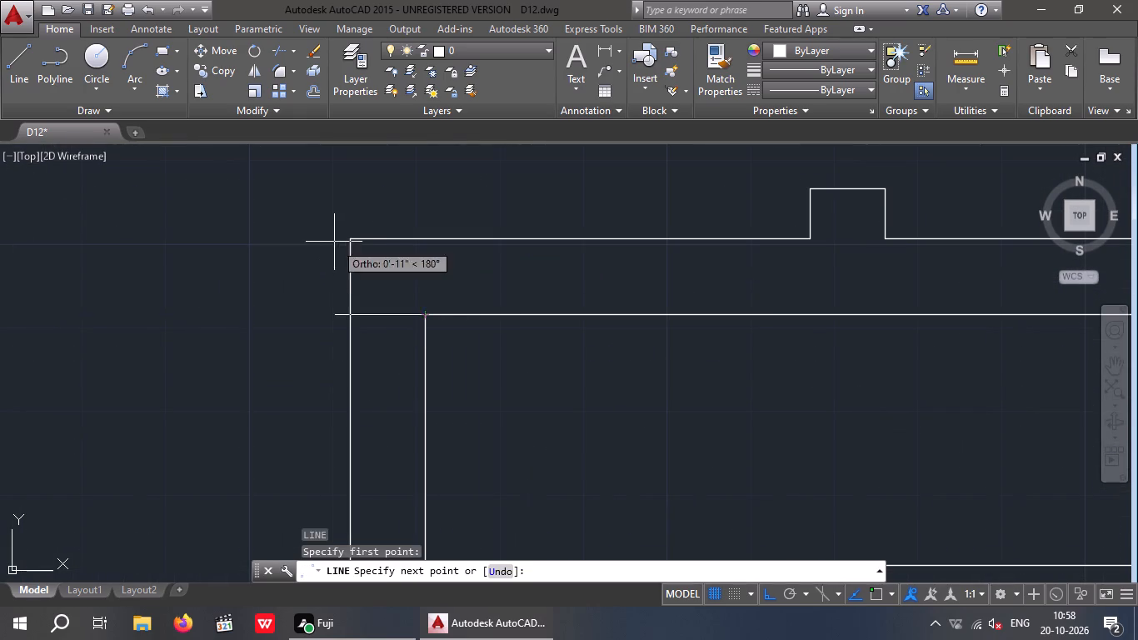
pyautogui.click(349, 243)
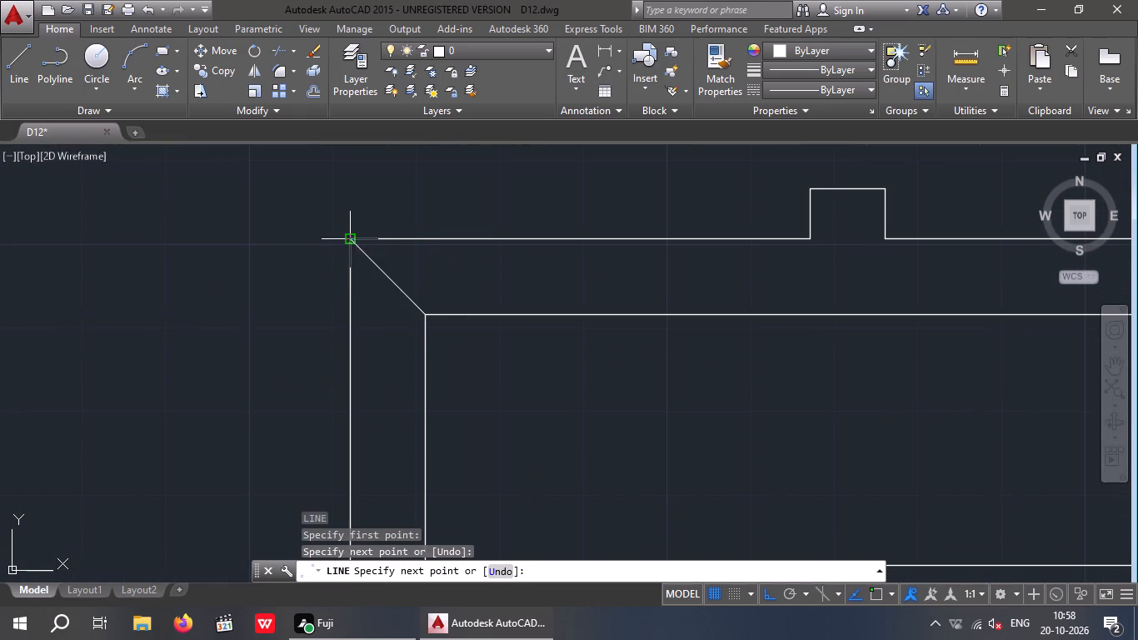
pyautogui.press('space')
# Draw a horizontal centreline from the midpoint of the upper-left corner diagonal along the top exterior wall, extending past the plan's right side.
pyautogui.press('space')
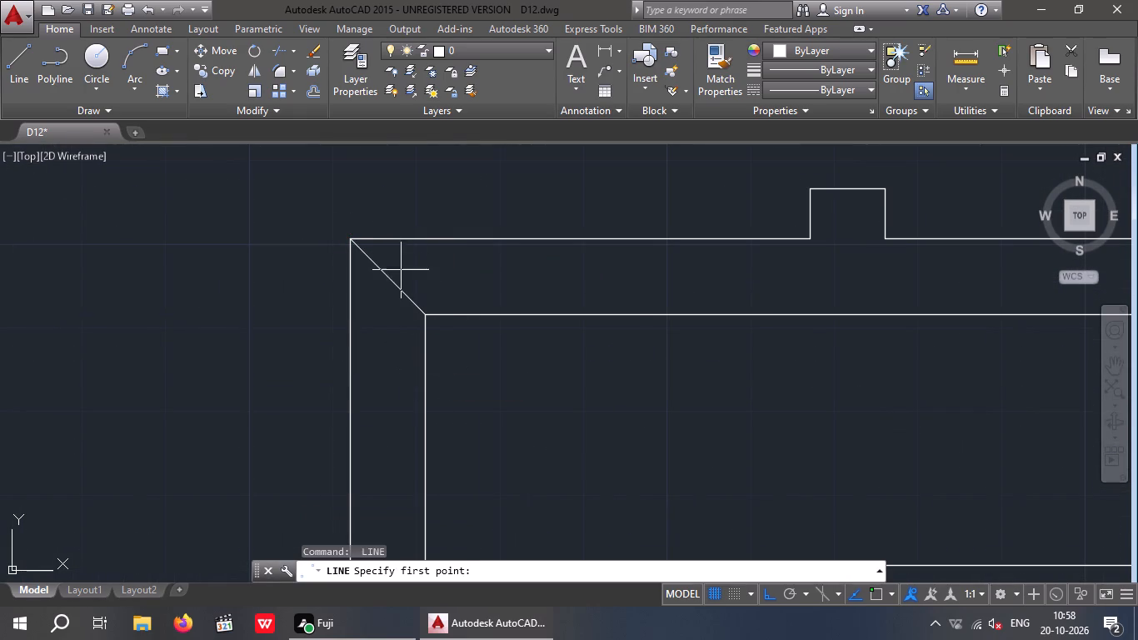
pyautogui.click(390, 276)
pyautogui.scroll(-2, 533, 266)
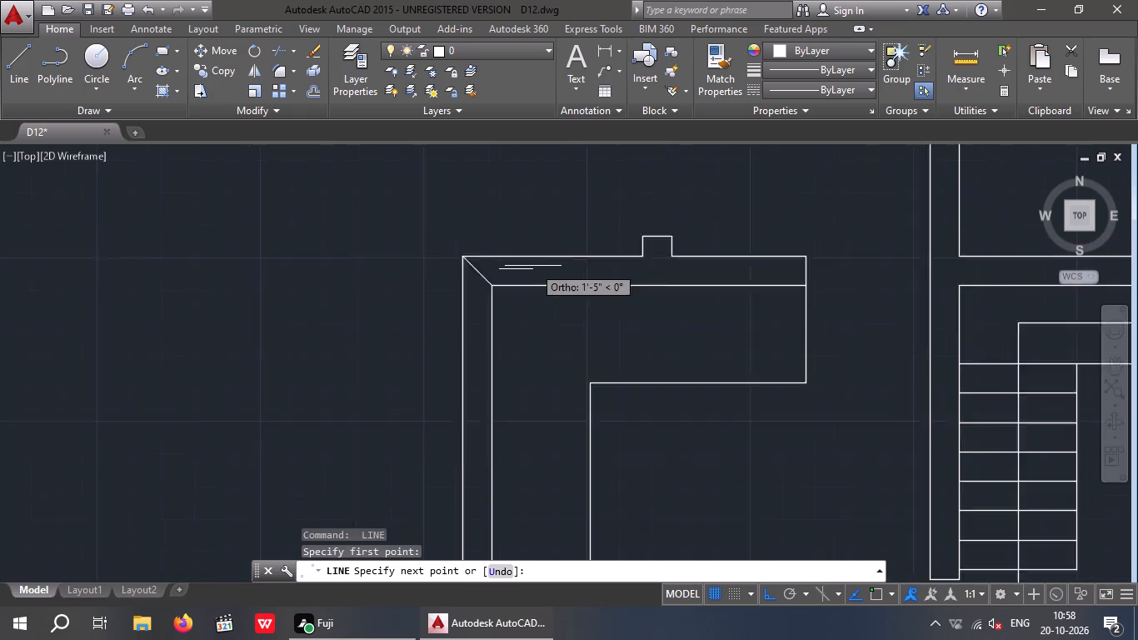
pyautogui.scroll(-1, 533, 266)
pyautogui.moveTo(727, 289); pyautogui.dragTo(319, 359, button='middle')
pyautogui.scroll(-2, 422, 338)
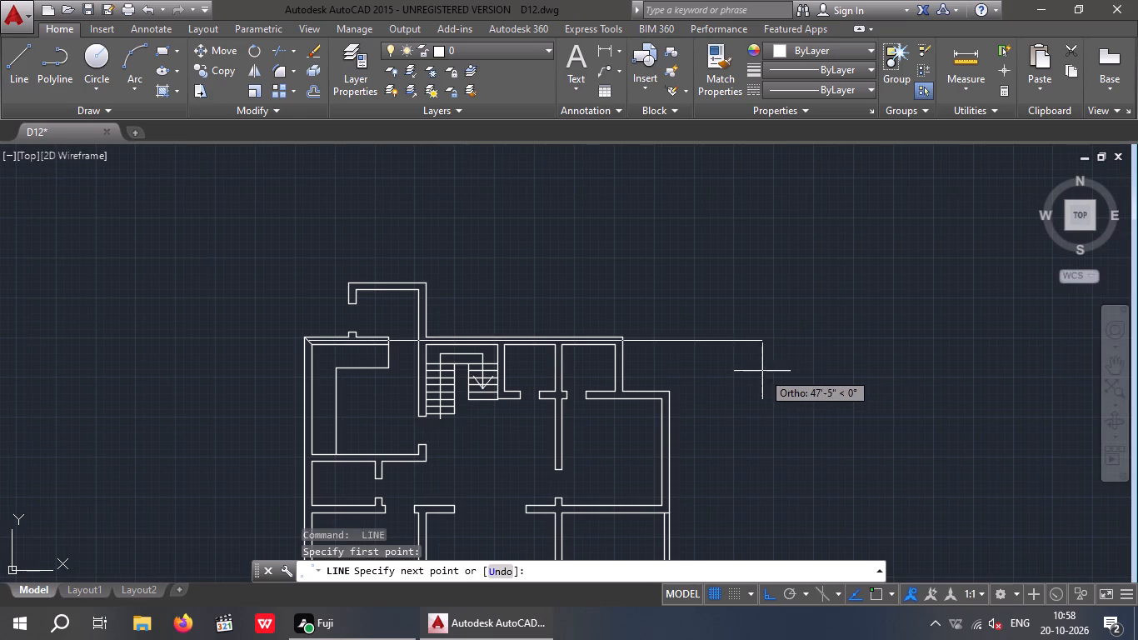
pyautogui.click(741, 363)
pyautogui.press('space')
# Draw a vertical centreline from the same diagonal's midpoint down the left exterior wall, extending past the plan's bottom edge.
pyautogui.moveTo(537, 456); pyautogui.dragTo(746, 426, button='middle')
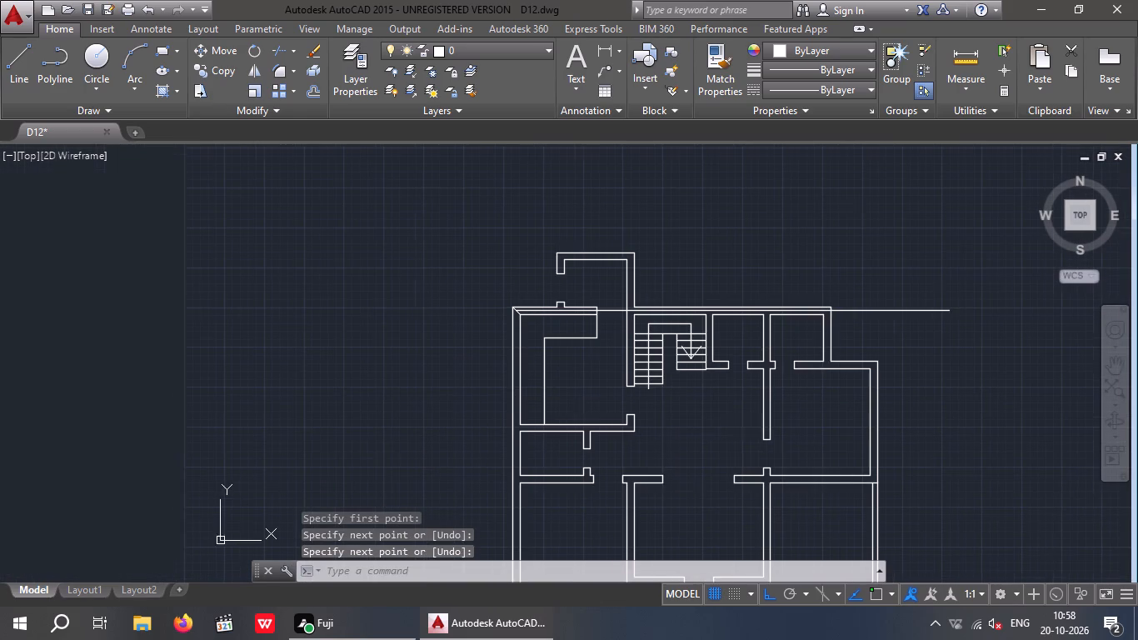
pyautogui.moveTo(597, 396); pyautogui.dragTo(589, 327, button='middle')
pyautogui.press('space')
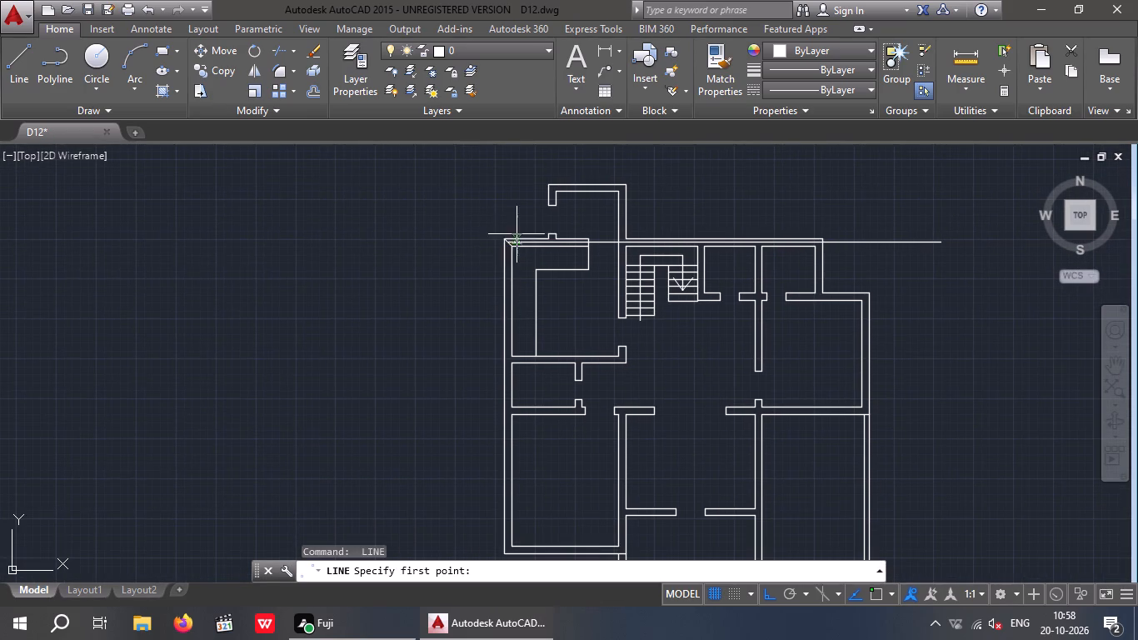
pyautogui.scroll(4, 517, 234)
pyautogui.click(444, 286)
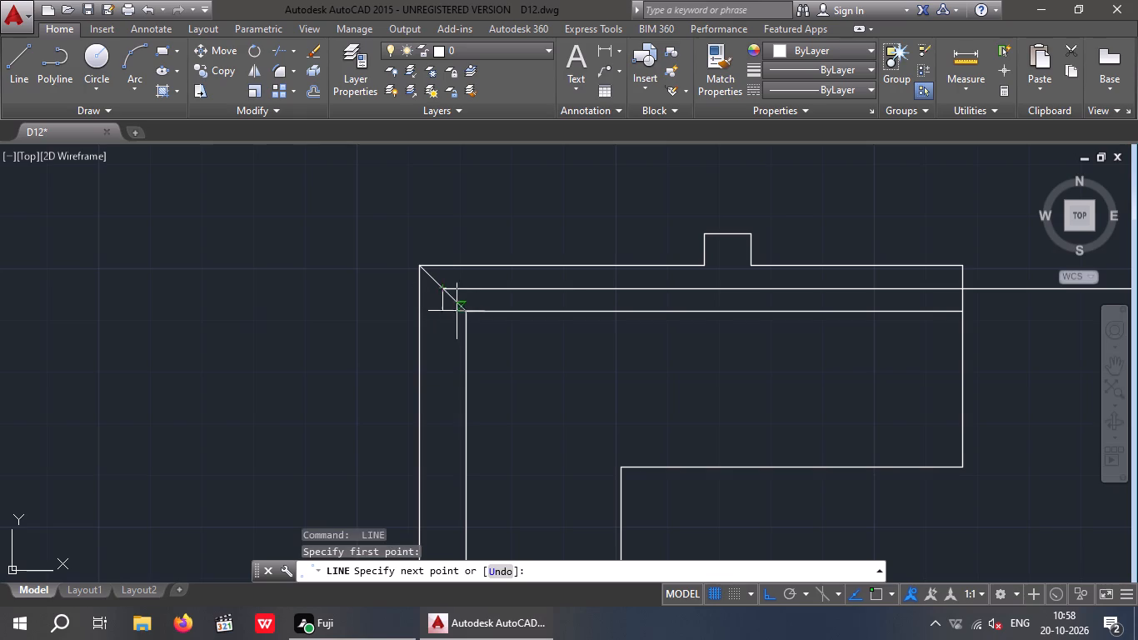
pyautogui.scroll(-6, 457, 311)
pyautogui.moveTo(449, 510); pyautogui.dragTo(457, 317, button='middle')
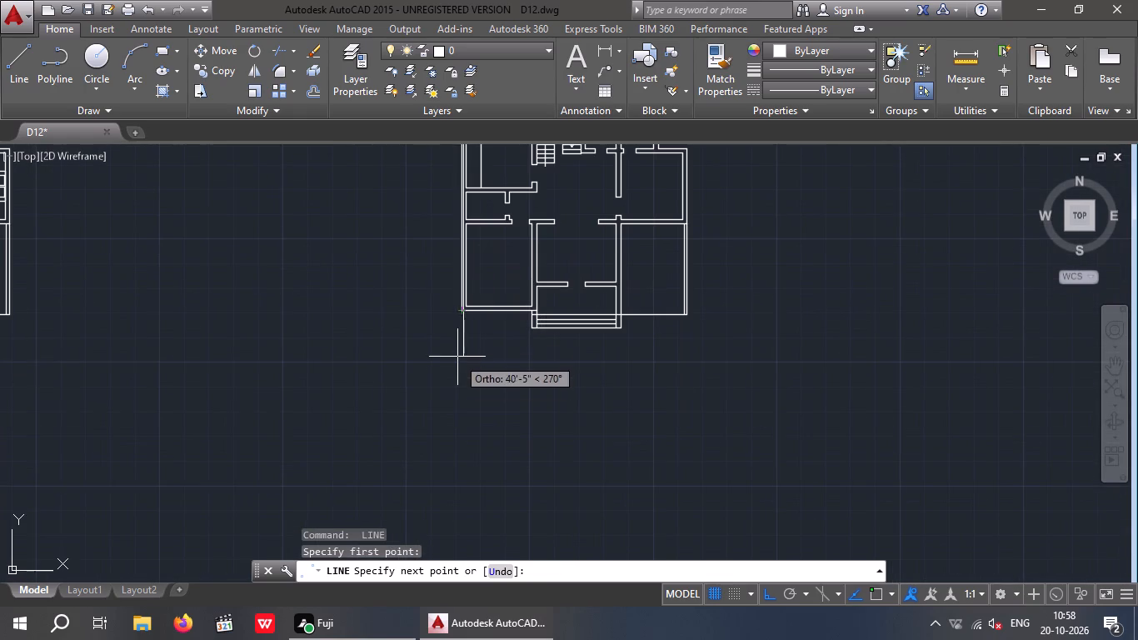
pyautogui.click(455, 347)
pyautogui.press('space')
# Draw a diagonal line joining the inner and outer wall corners at the upper-right corner of the projection above the plan.
pyautogui.moveTo(507, 355); pyautogui.dragTo(490, 532, button='middle')
pyautogui.scroll(2, 461, 307)
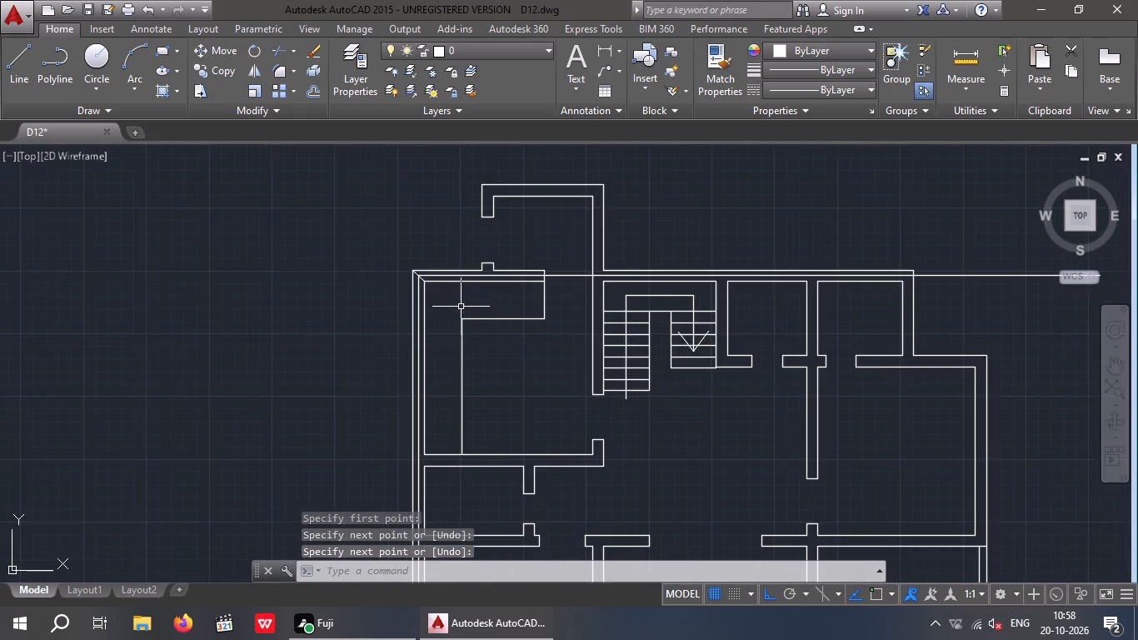
pyautogui.scroll(2, 449, 335)
pyautogui.scroll(-2, 449, 335)
pyautogui.moveTo(509, 347); pyautogui.dragTo(511, 332, button='middle')
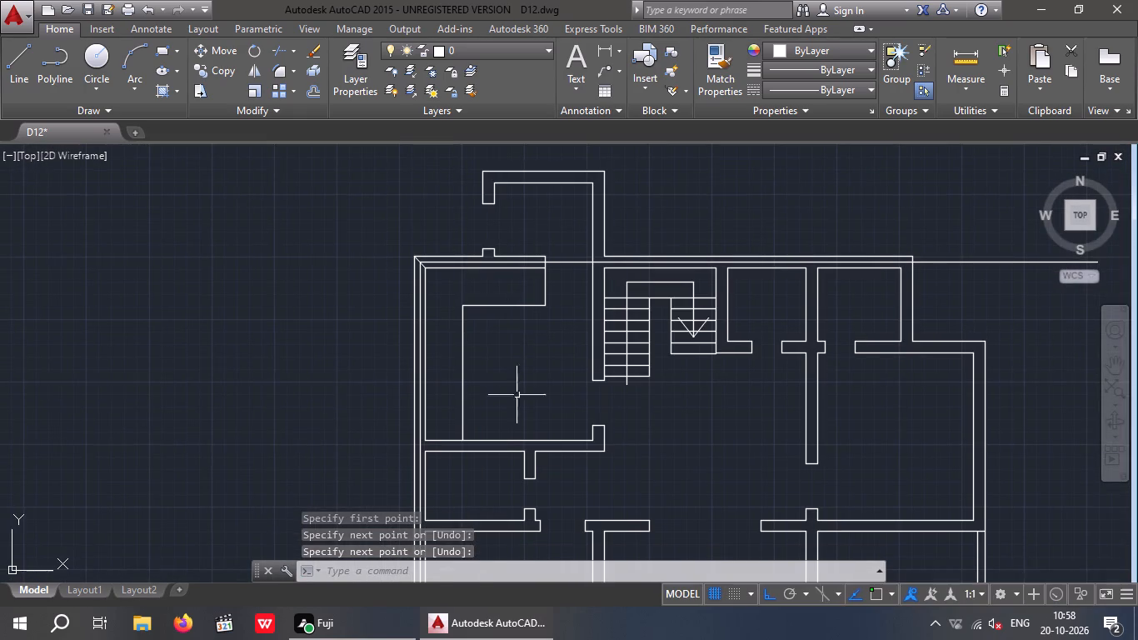
pyautogui.moveTo(554, 407); pyautogui.dragTo(505, 282, button='middle')
pyautogui.moveTo(500, 316); pyautogui.dragTo(509, 407, button='middle')
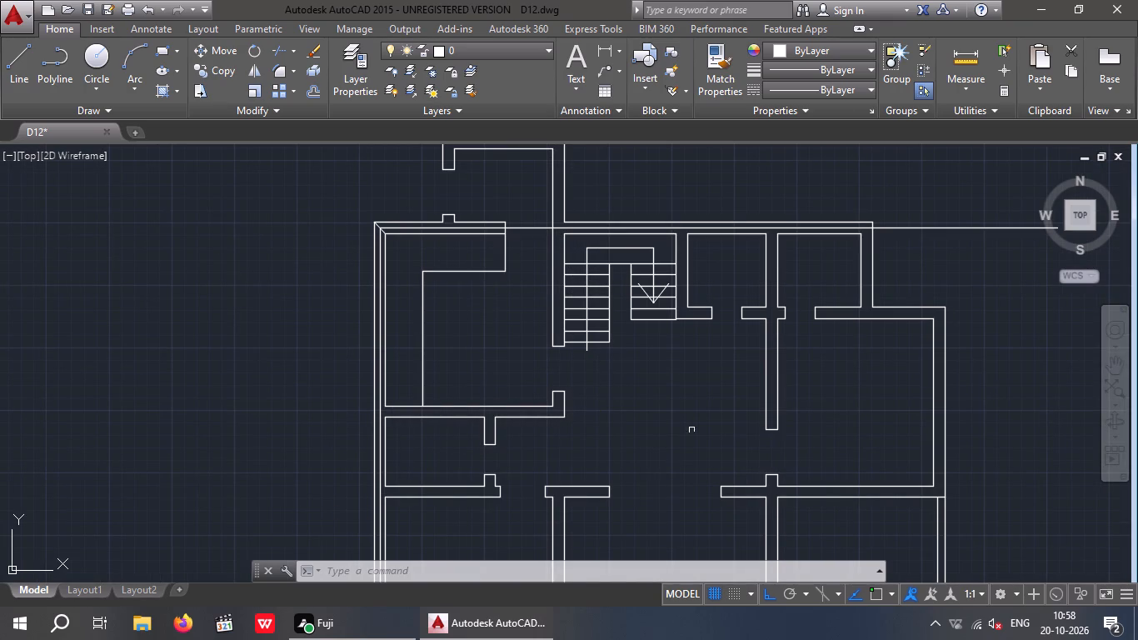
pyautogui.moveTo(744, 417); pyautogui.dragTo(614, 374, button='middle')
pyautogui.scroll(-2, 618, 364)
pyautogui.middleClick(780, 387)
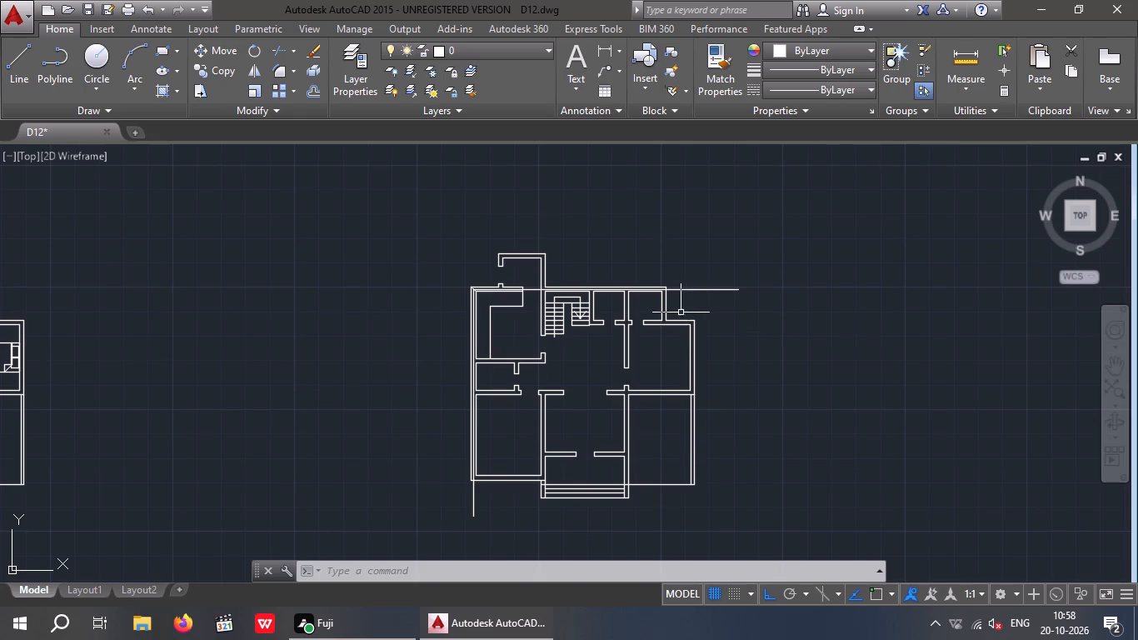
pyautogui.scroll(4, 539, 250)
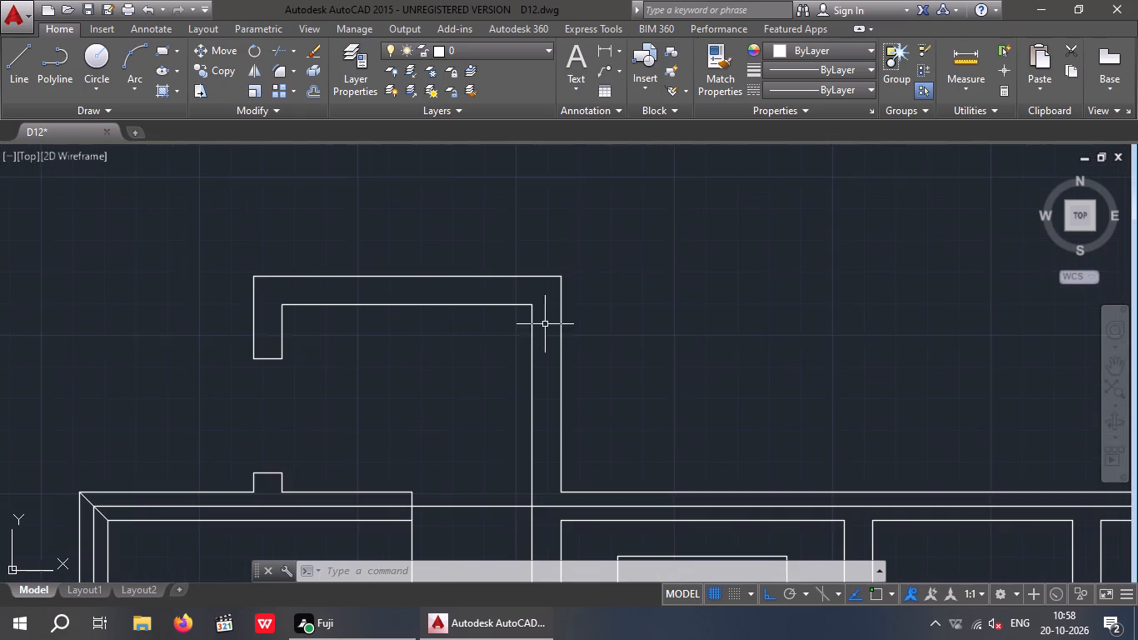
pyautogui.scroll(2, 546, 314)
pyautogui.press('space')
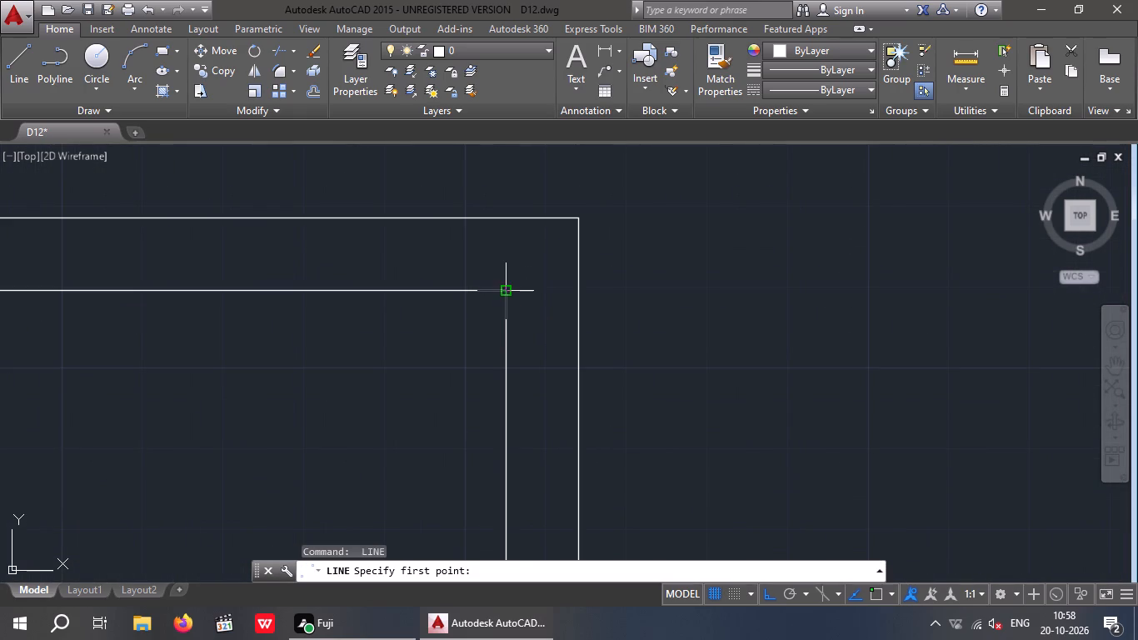
pyautogui.moveTo(510, 291); pyautogui.dragTo(519, 286)
pyautogui.click(574, 221)
pyautogui.press('space')
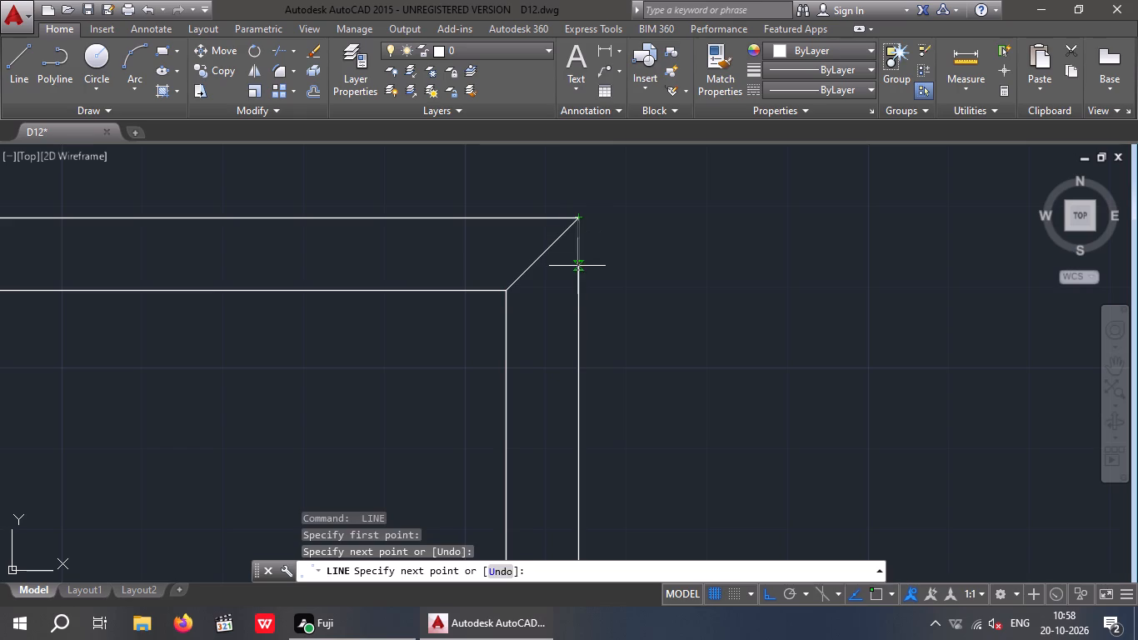
# Draw a vertical centreline from the projection diagonal's midpoint down the wall beside the stairs, extending past the front steps.
pyautogui.press('space')
pyautogui.click(544, 253)
pyautogui.scroll(-3, 547, 280)
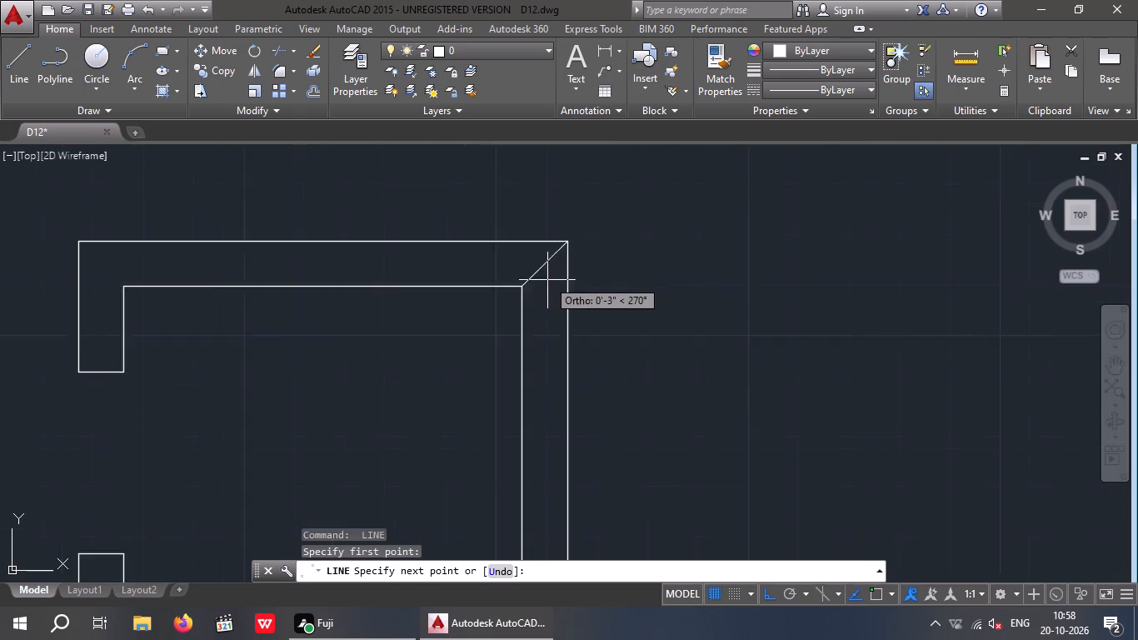
pyautogui.scroll(-3, 547, 280)
pyautogui.moveTo(557, 416); pyautogui.dragTo(553, 266, button='middle')
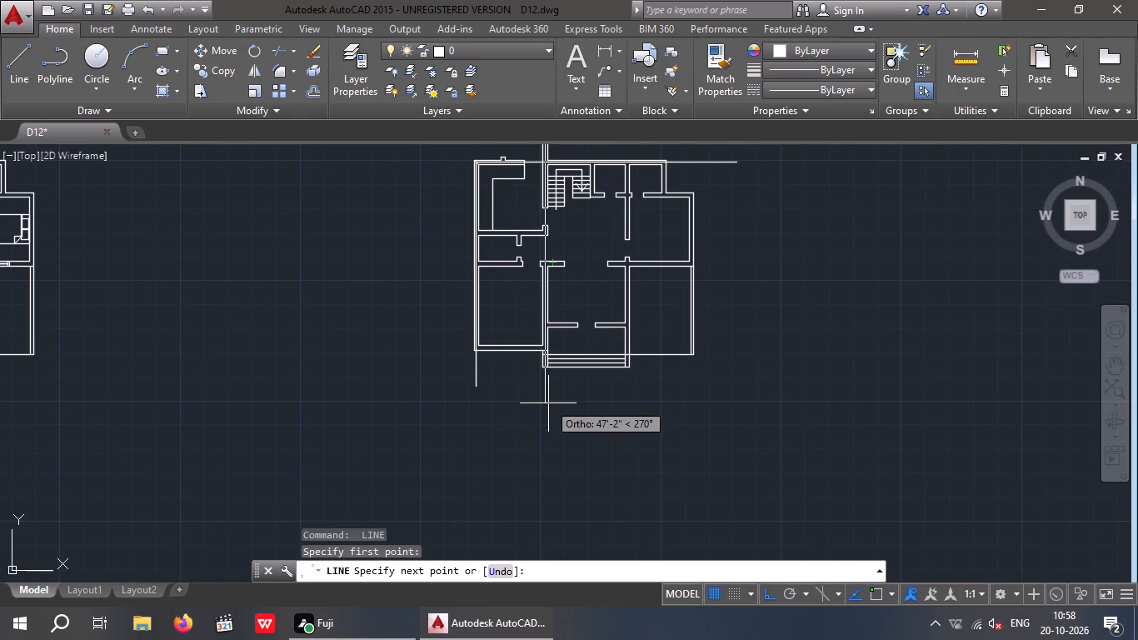
pyautogui.click(548, 388)
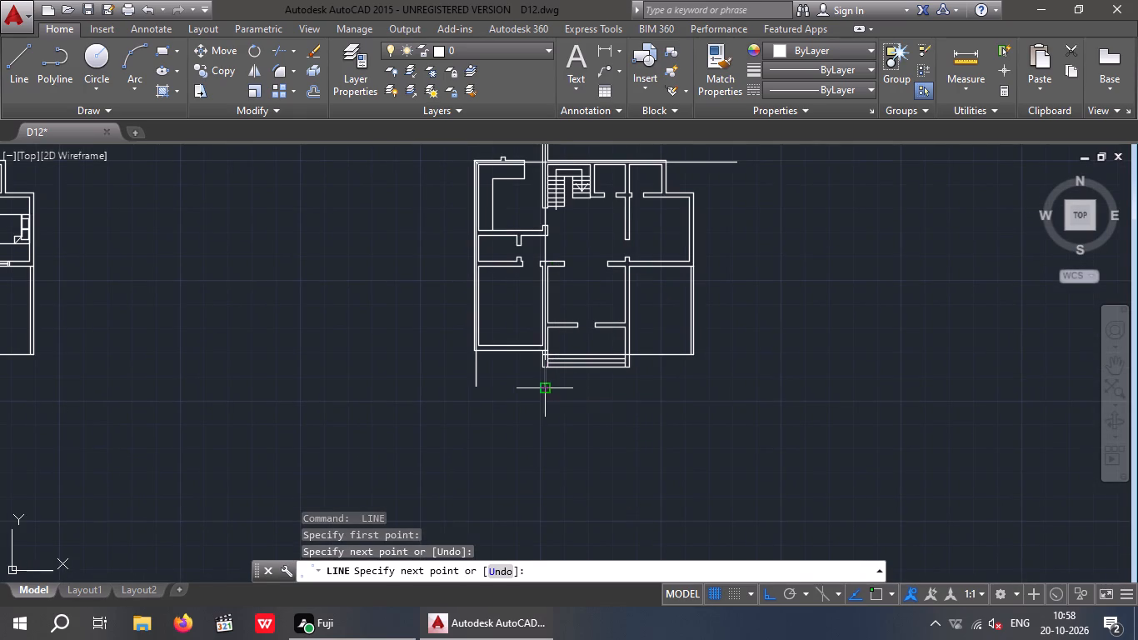
pyautogui.press('space')
# Draw a short line across the top end of the partition wall between the two small rooms beside the staircase.
pyautogui.moveTo(666, 381); pyautogui.dragTo(621, 507, button='middle')
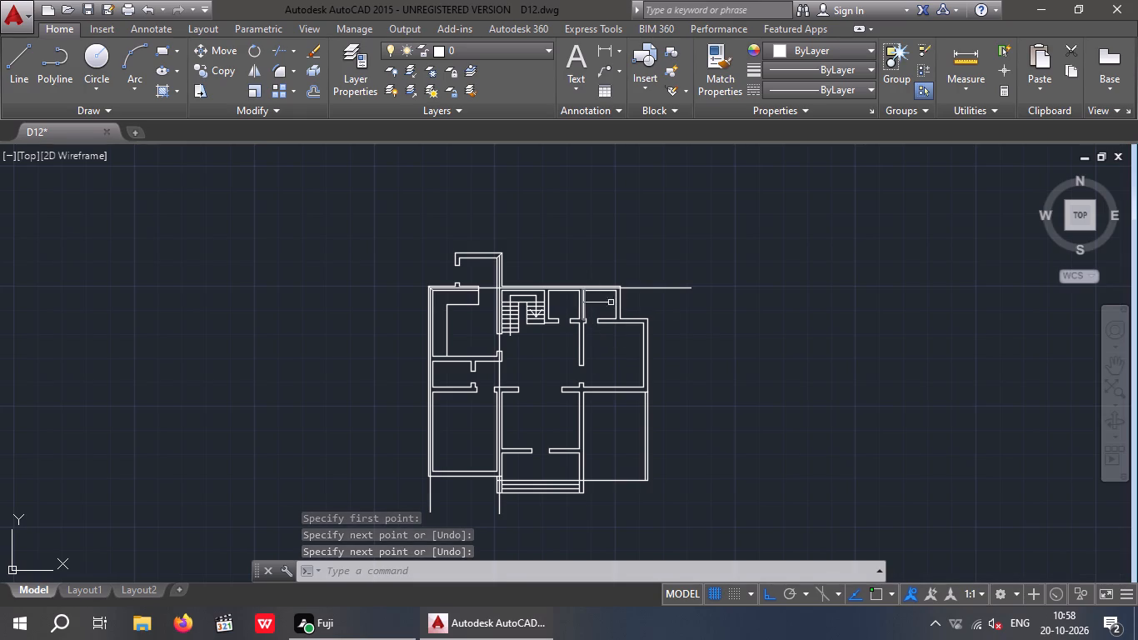
pyautogui.scroll(5, 584, 301)
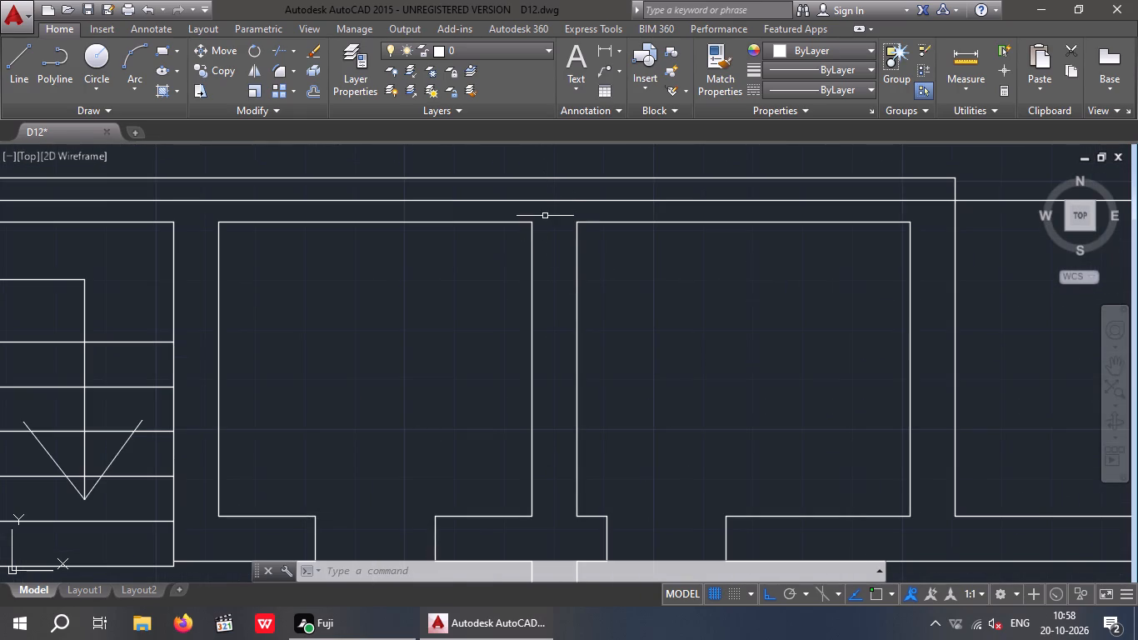
pyautogui.press('space')
pyautogui.click(535, 221)
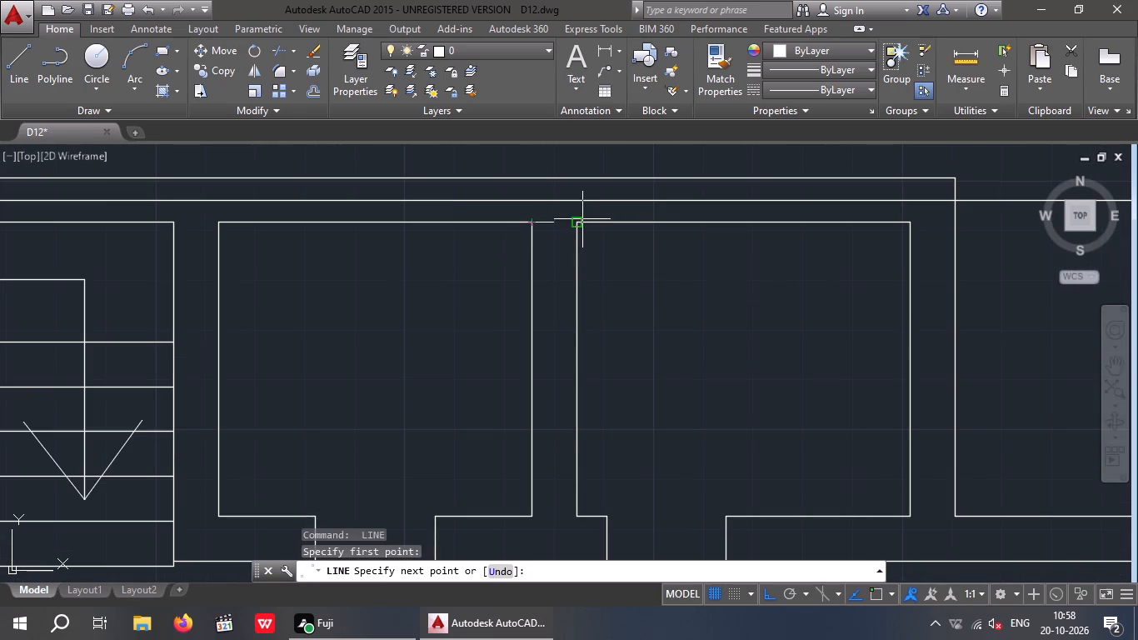
pyautogui.click(582, 219)
pyautogui.press('space')
# Draw a vertical centreline from the short line's midpoint down the partition and the walls below it, extending past the front steps.
pyautogui.press('space')
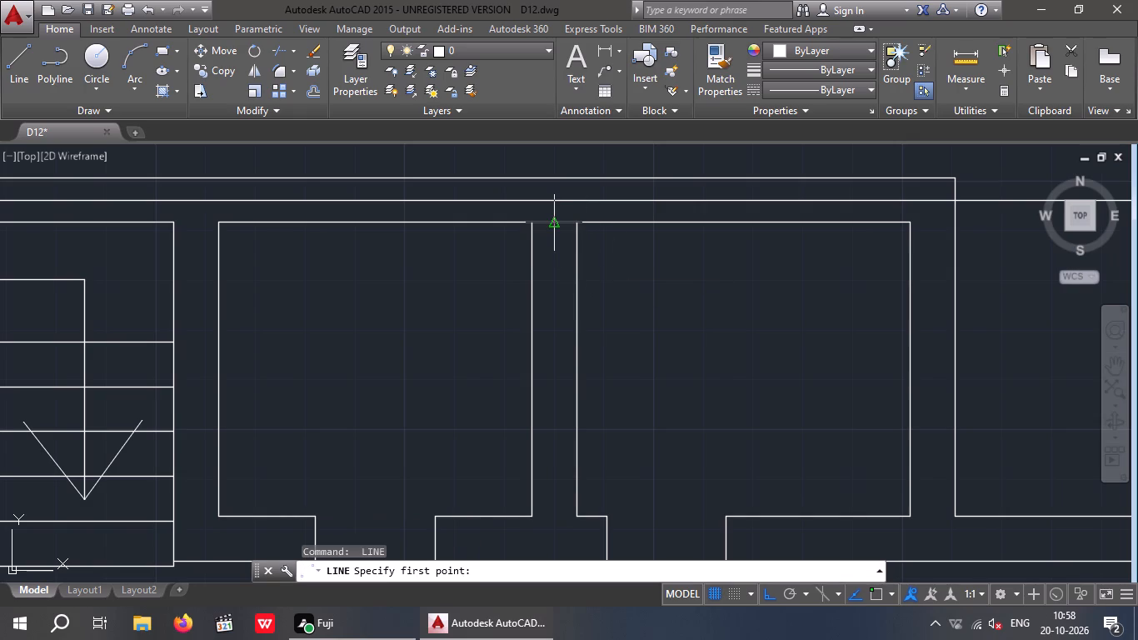
pyautogui.moveTo(555, 222); pyautogui.dragTo(561, 285)
pyautogui.scroll(-4, 569, 301)
pyautogui.scroll(1, 569, 301)
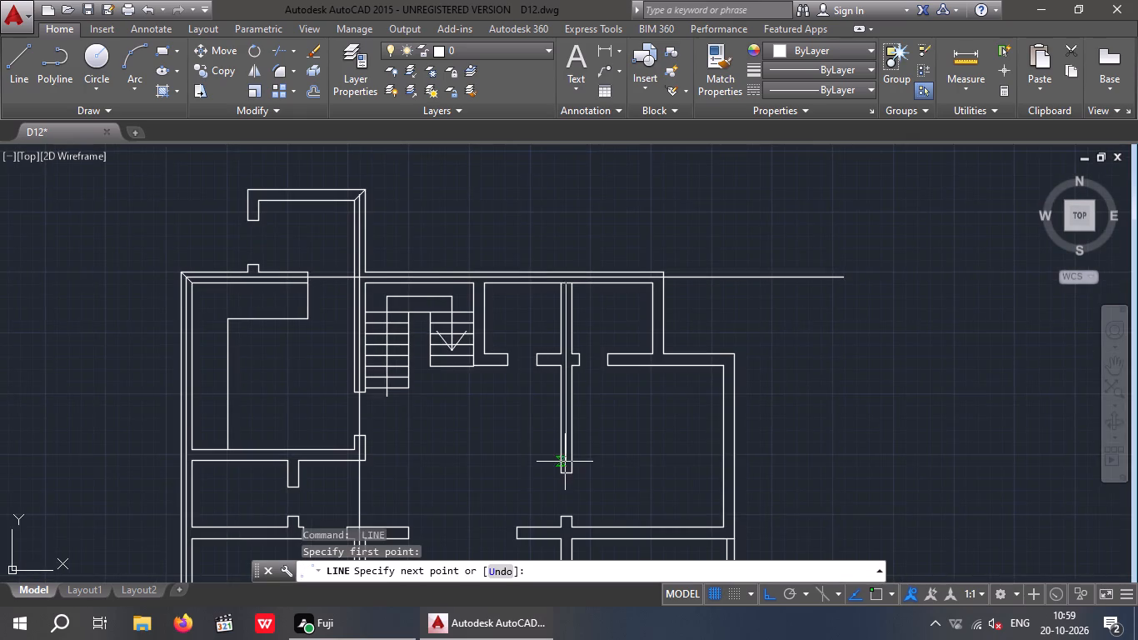
pyautogui.moveTo(564, 461); pyautogui.dragTo(551, 247, button='middle')
pyautogui.scroll(-3, 562, 283)
pyautogui.scroll(3, 551, 379)
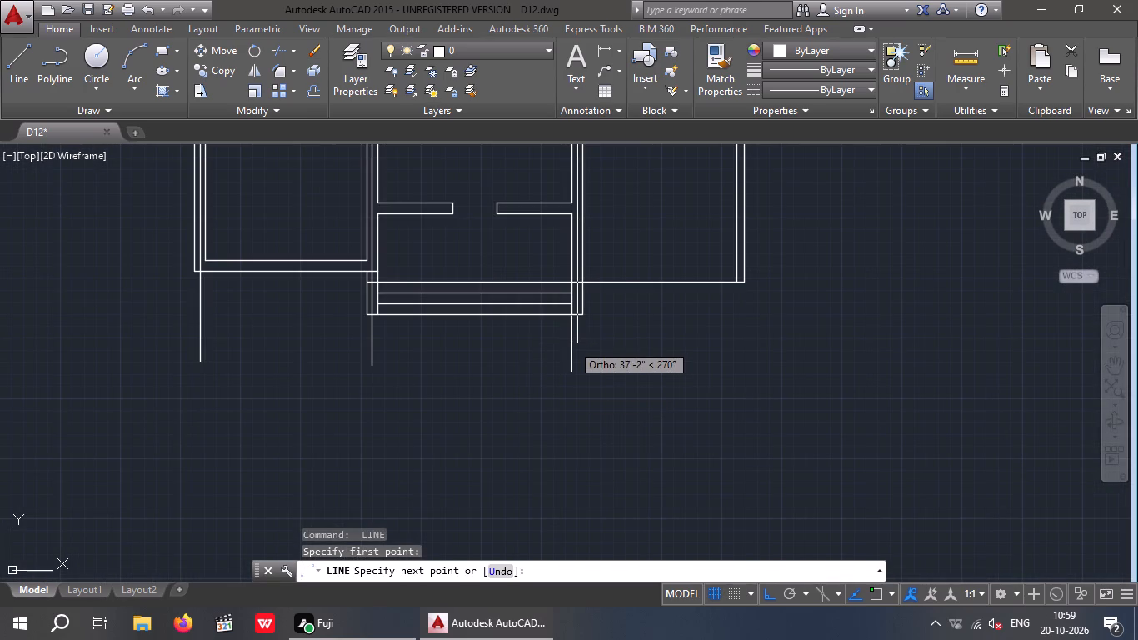
pyautogui.click(571, 363)
pyautogui.press('space')
# Draw a diagonal line joining the inner and outer wall corners at the upper-right corner of the plan's right-hand room.
pyautogui.moveTo(666, 319); pyautogui.dragTo(595, 514, button='middle')
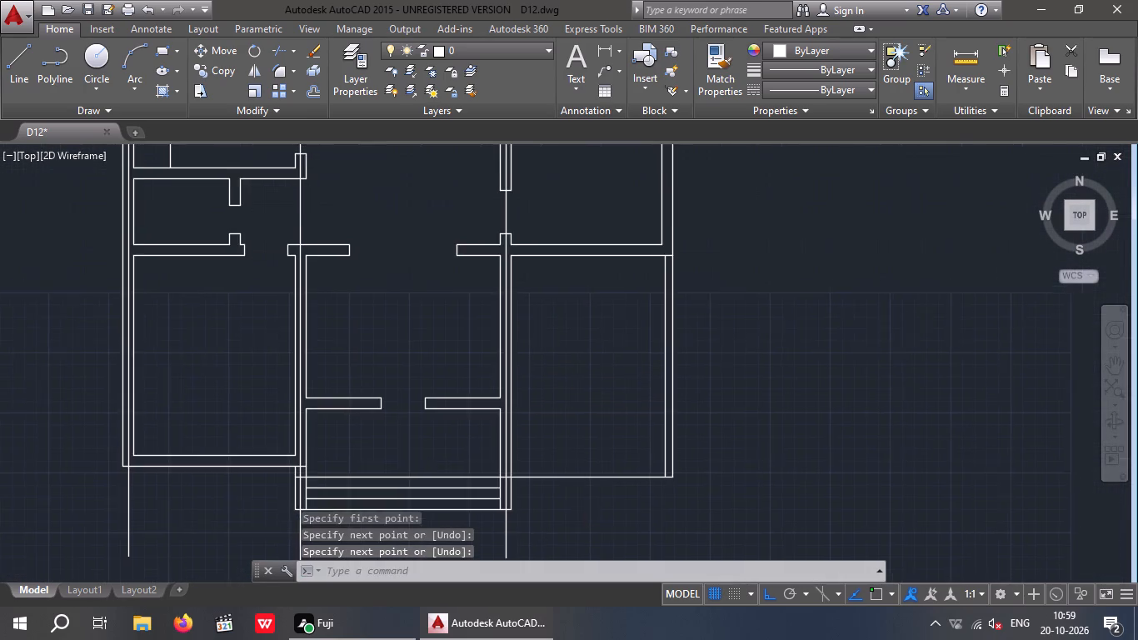
pyautogui.moveTo(595, 514); pyautogui.dragTo(595, 515, button='middle')
pyautogui.scroll(-1, 605, 437)
pyautogui.moveTo(715, 398); pyautogui.dragTo(676, 493, button='middle')
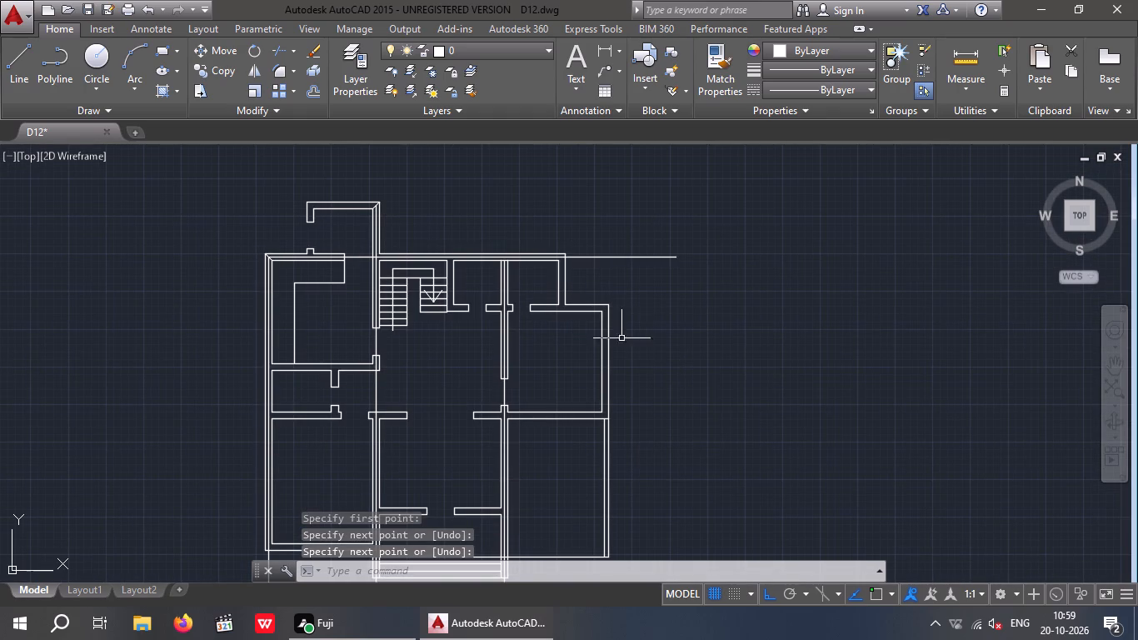
pyautogui.scroll(5, 611, 309)
pyautogui.press('space')
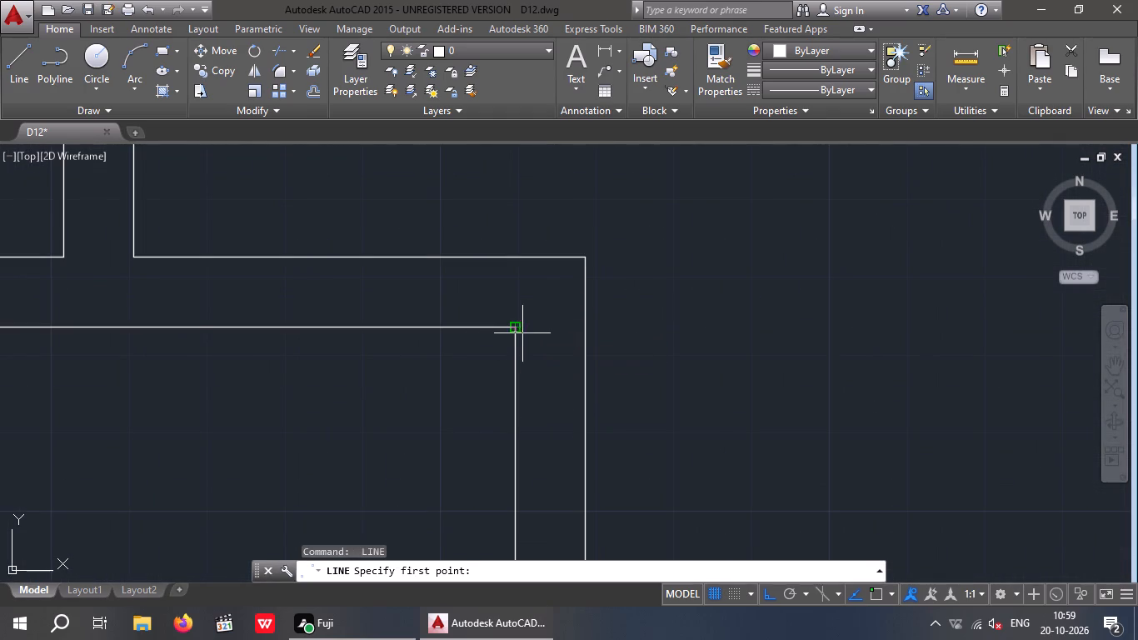
pyautogui.click(516, 327)
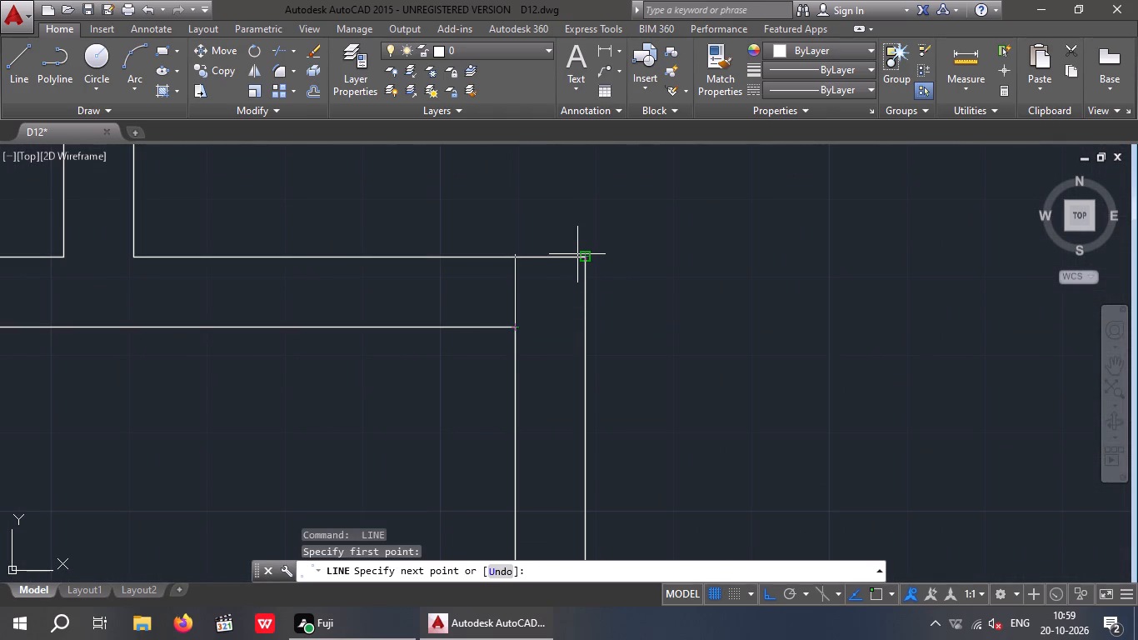
pyautogui.click(577, 254)
pyautogui.press('space')
# Draw a vertical centreline about 33 ft long from that diagonal's midpoint down the right exterior wall, past the plan's bottom edge.
pyautogui.press('space')
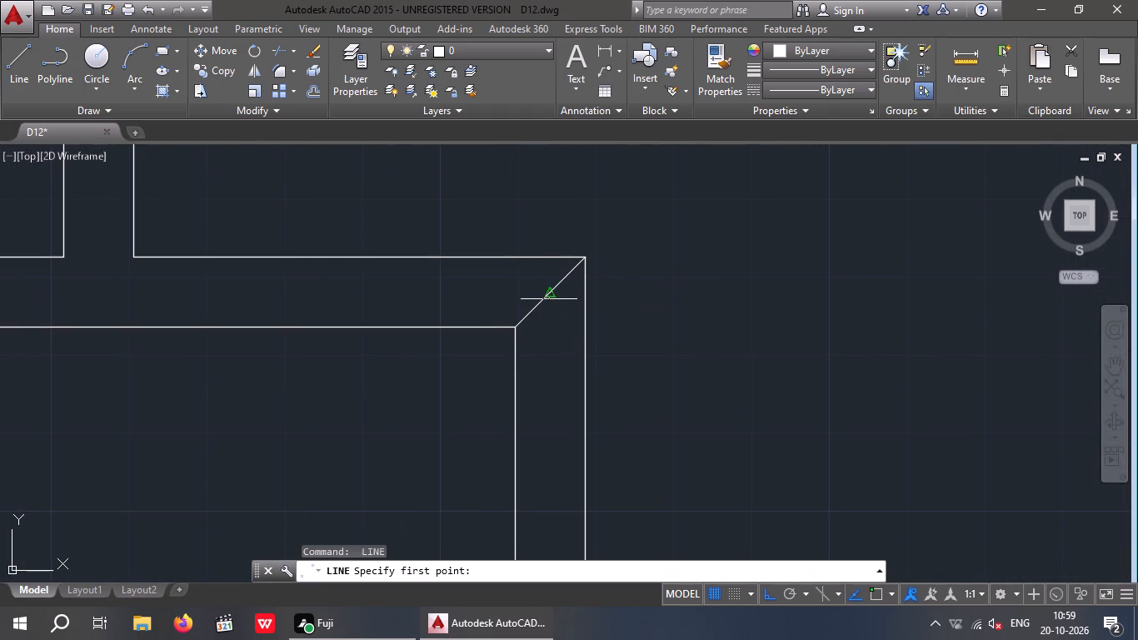
pyautogui.click(548, 293)
pyautogui.scroll(-5, 550, 306)
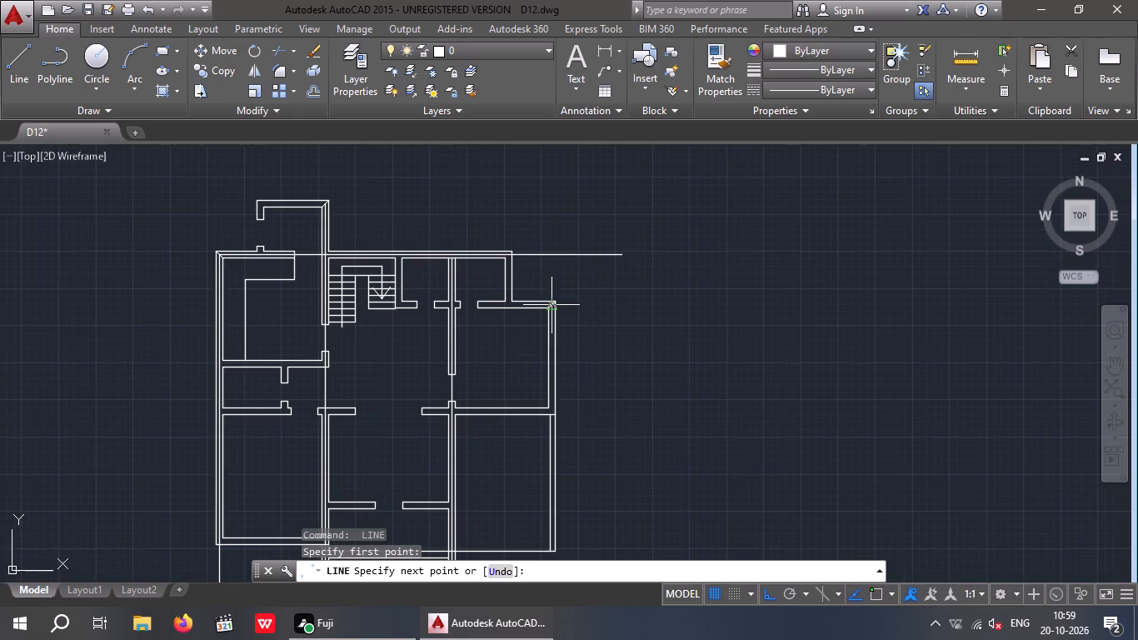
pyautogui.moveTo(566, 452); pyautogui.dragTo(566, 301, button='middle')
pyautogui.scroll(3, 571, 428)
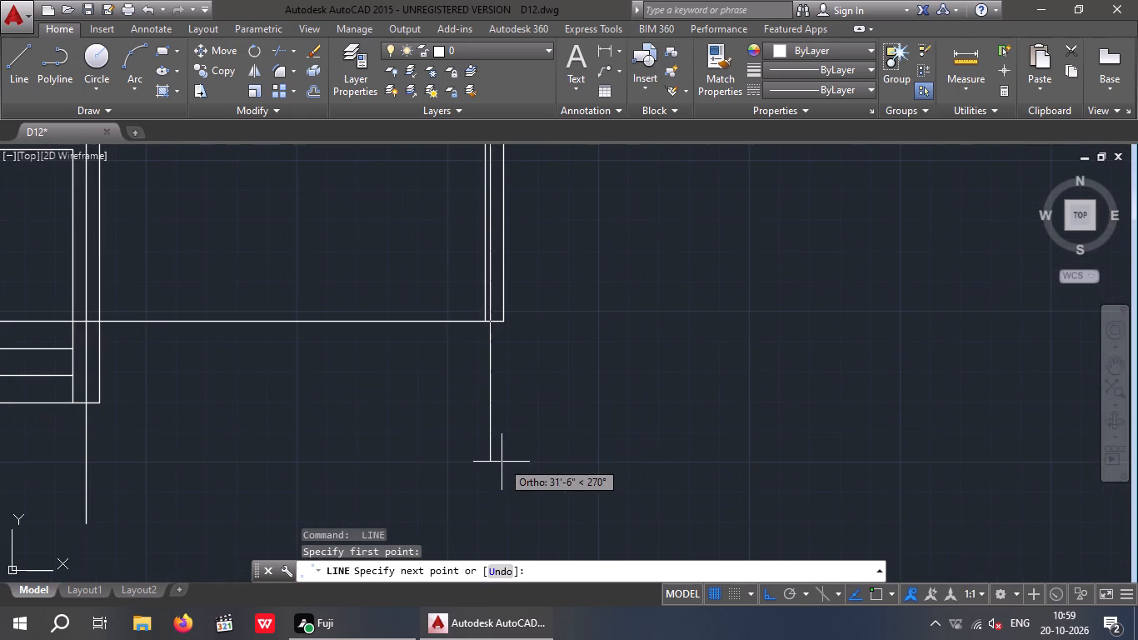
pyautogui.scroll(-2, 514, 452)
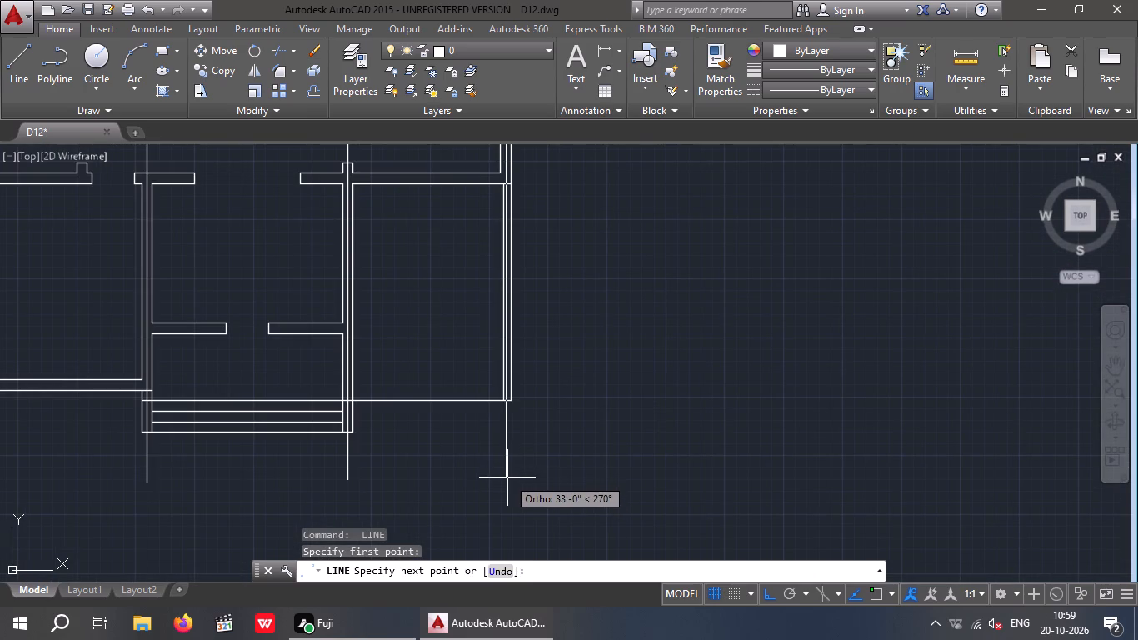
pyautogui.click(507, 477)
pyautogui.press('space')
# Examine how the vertical centrelines sit within the right-hand interior wall and the lower part of the right exterior wall.
pyautogui.moveTo(591, 372); pyautogui.dragTo(607, 456, button='middle')
pyautogui.scroll(-1, 586, 359)
pyautogui.moveTo(594, 390); pyautogui.dragTo(602, 447, button='middle')
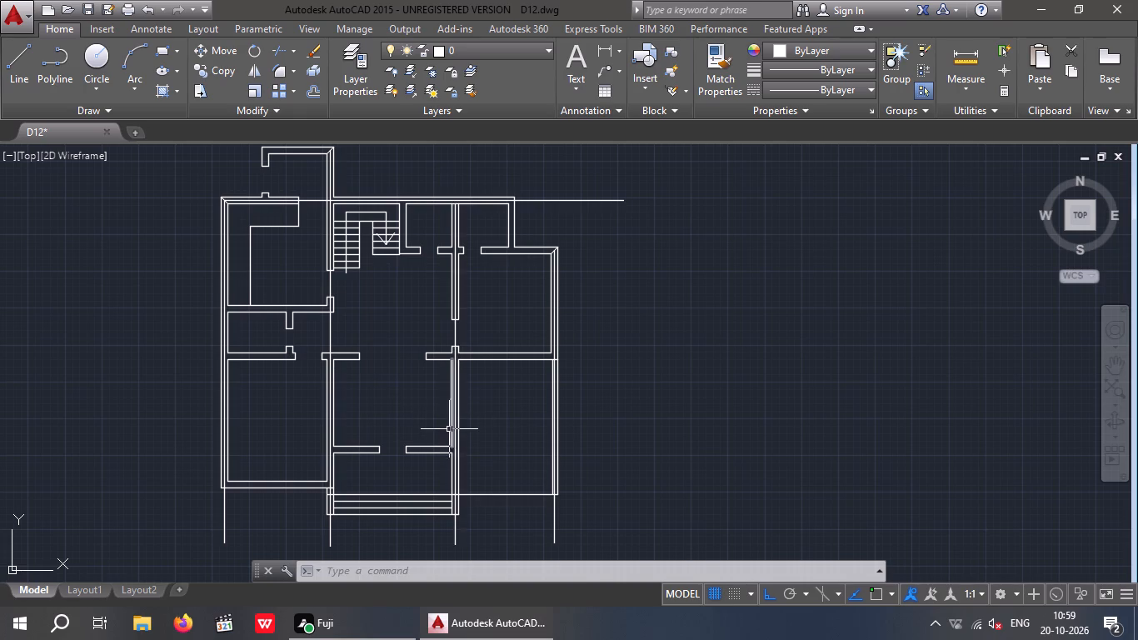
pyautogui.scroll(2, 449, 431)
pyautogui.scroll(-2, 452, 427)
pyautogui.scroll(2, 458, 434)
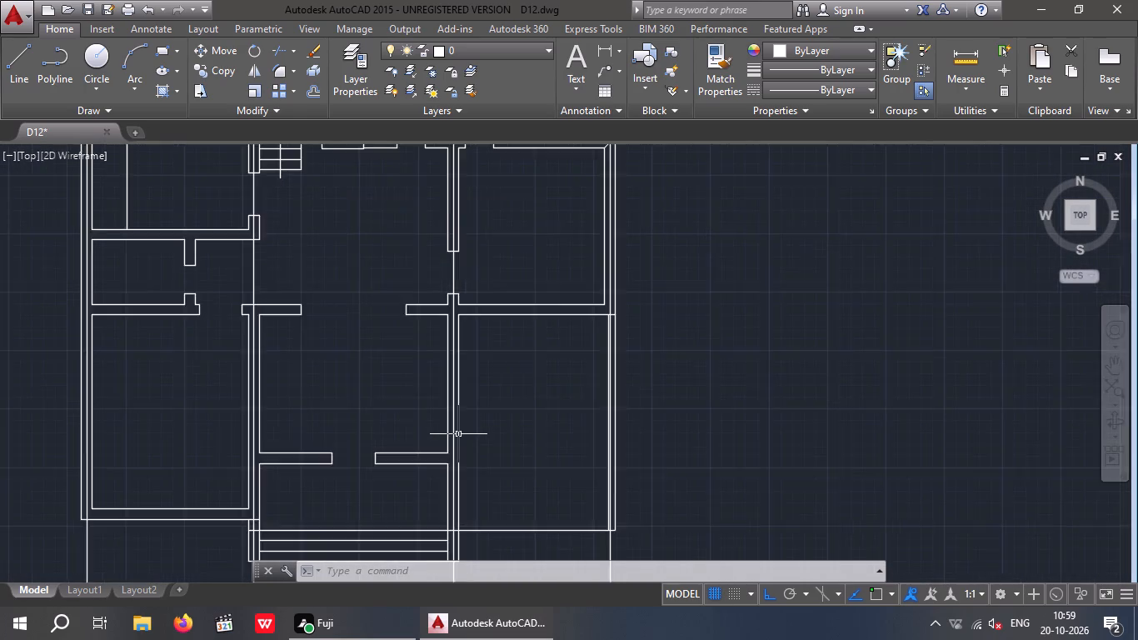
pyautogui.scroll(1, 453, 432)
pyautogui.scroll(-2, 453, 432)
pyautogui.moveTo(489, 442); pyautogui.dragTo(492, 337, button='middle')
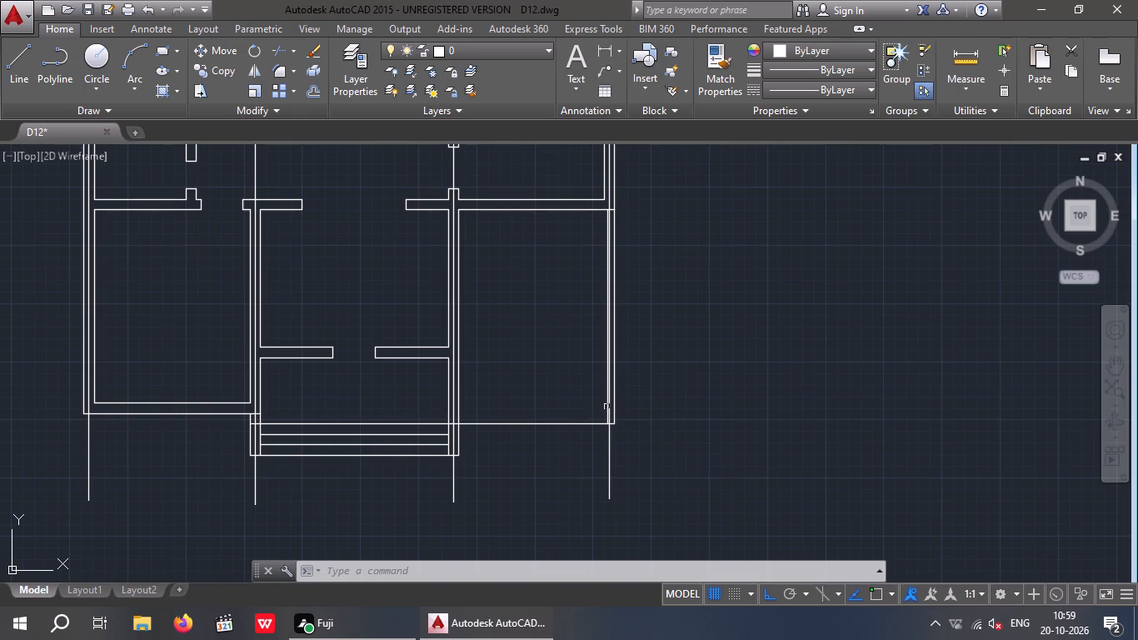
pyautogui.scroll(3, 616, 404)
pyautogui.scroll(-2, 608, 407)
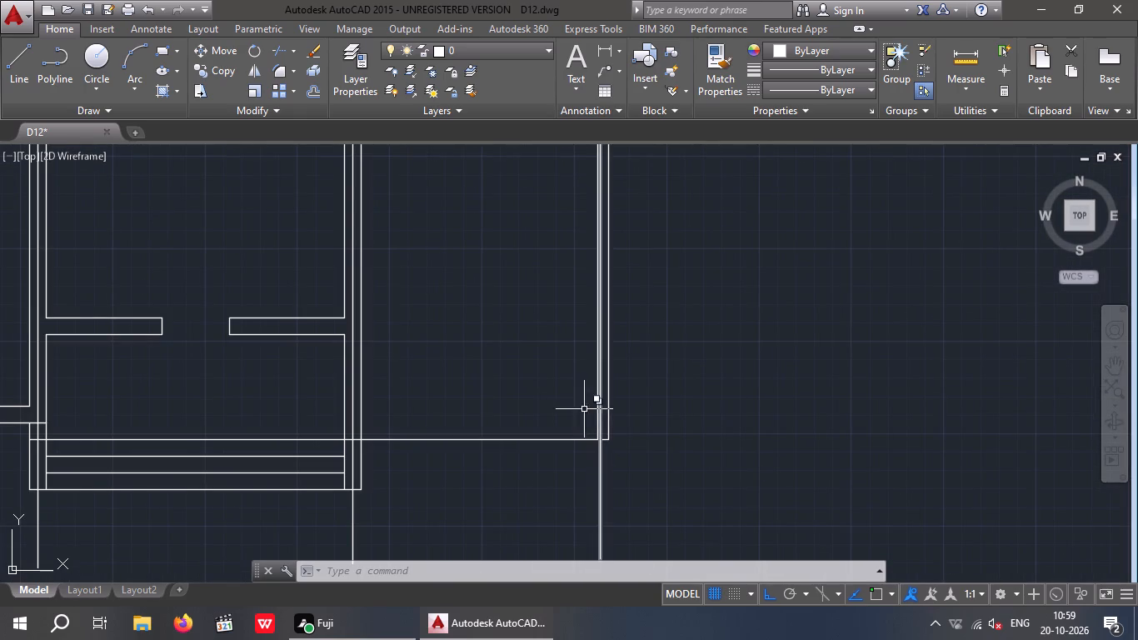
# Draw a horizontal centreline from the midpoint of the right-hand room's upper-right corner diagonal across the plan, extending past the left exterior wall.
pyautogui.scroll(1, 387, 407)
pyautogui.scroll(-2, 389, 407)
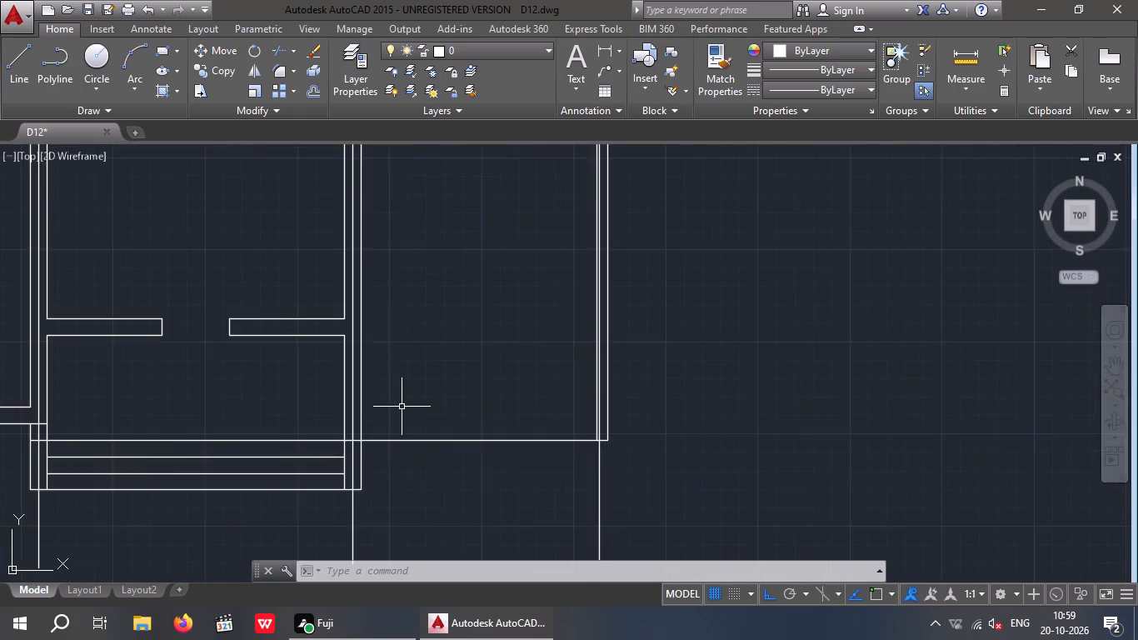
pyautogui.scroll(-2, 402, 407)
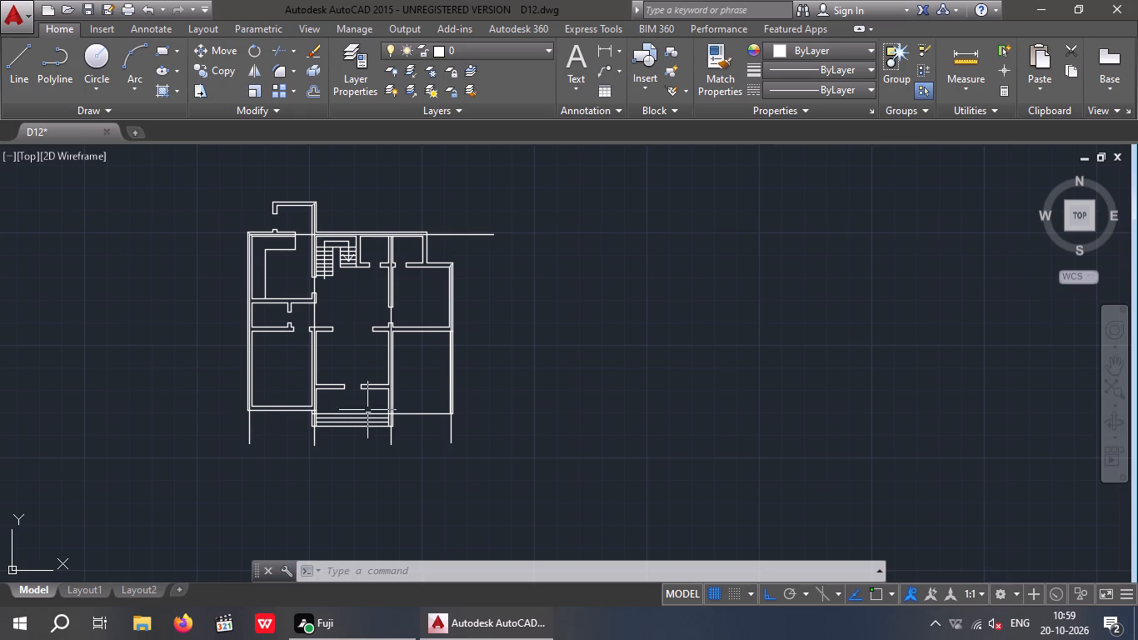
pyautogui.scroll(3, 314, 372)
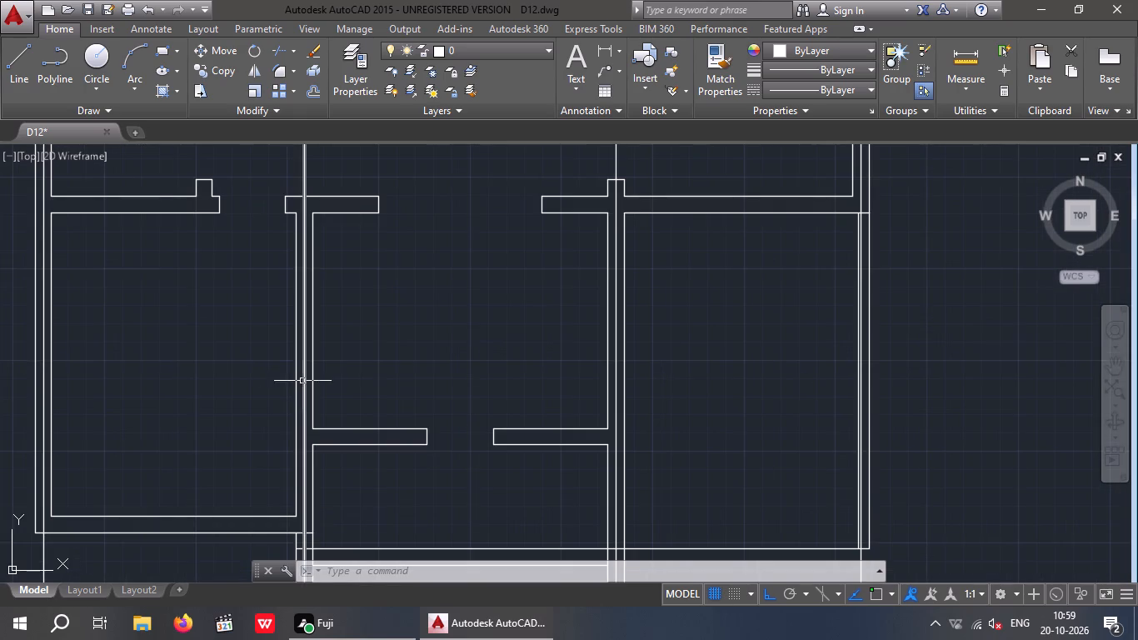
pyautogui.scroll(-3, 302, 380)
pyautogui.moveTo(364, 382); pyautogui.dragTo(364, 433, button='middle')
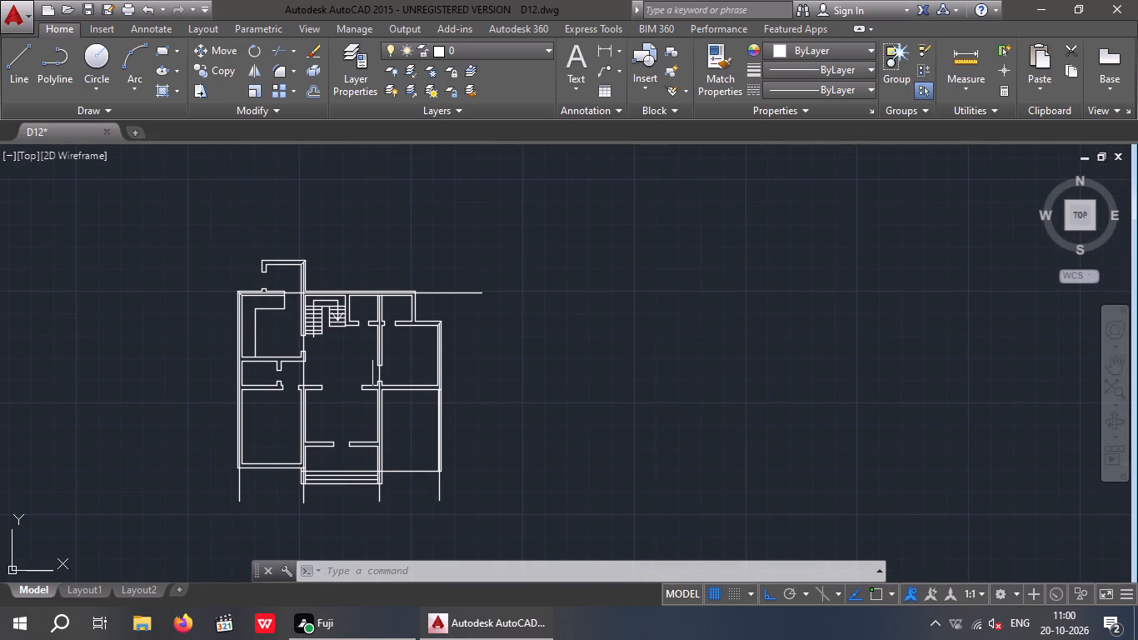
pyautogui.press('space')
pyautogui.scroll(3, 404, 314)
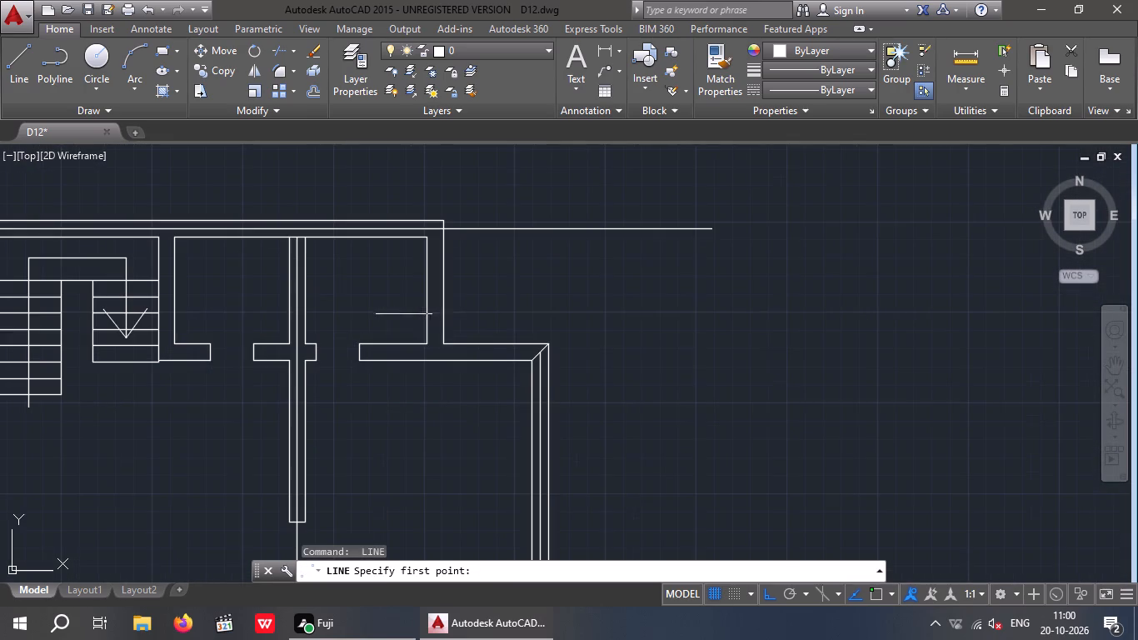
pyautogui.scroll(4, 535, 354)
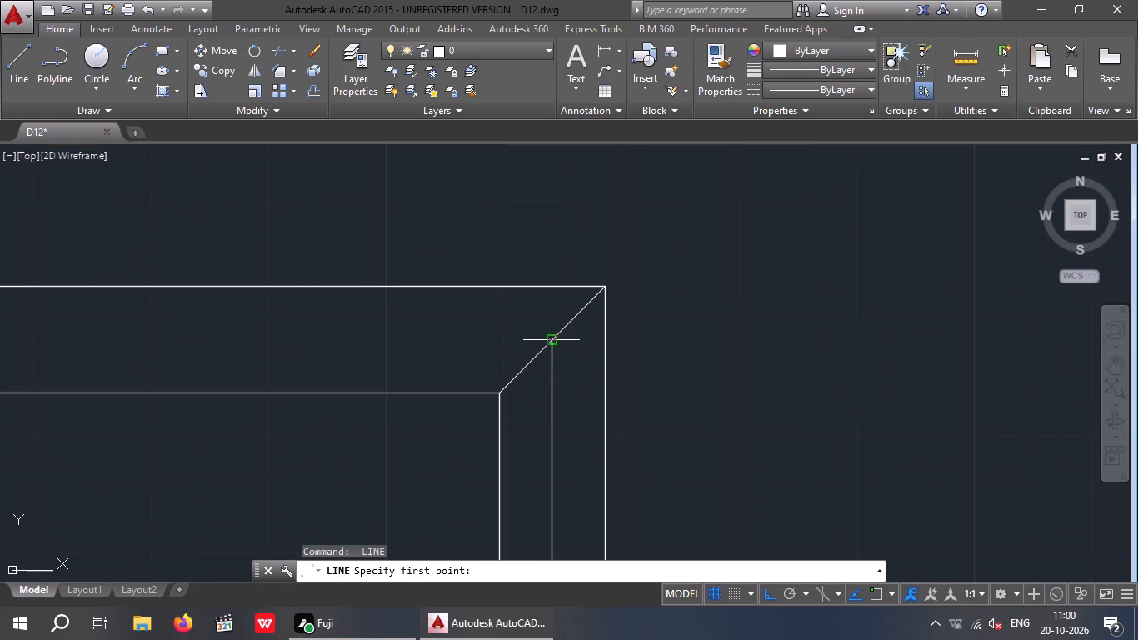
pyautogui.click(550, 340)
pyautogui.scroll(-3, 535, 342)
pyautogui.moveTo(239, 355); pyautogui.dragTo(679, 357, button='middle')
pyautogui.scroll(-2, 609, 356)
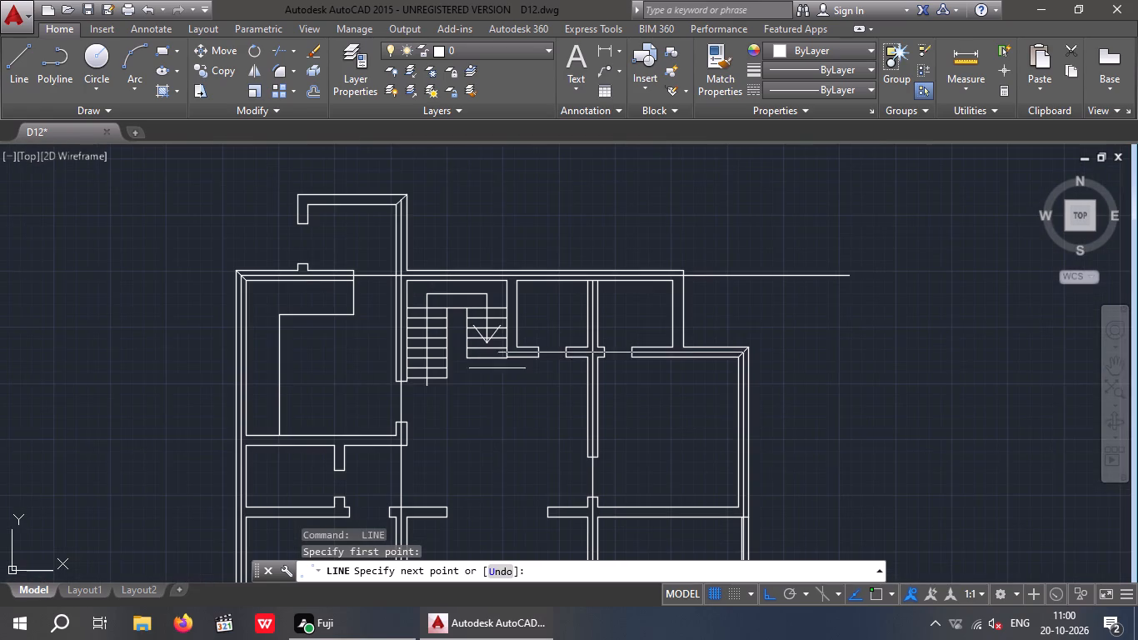
pyautogui.click(186, 363)
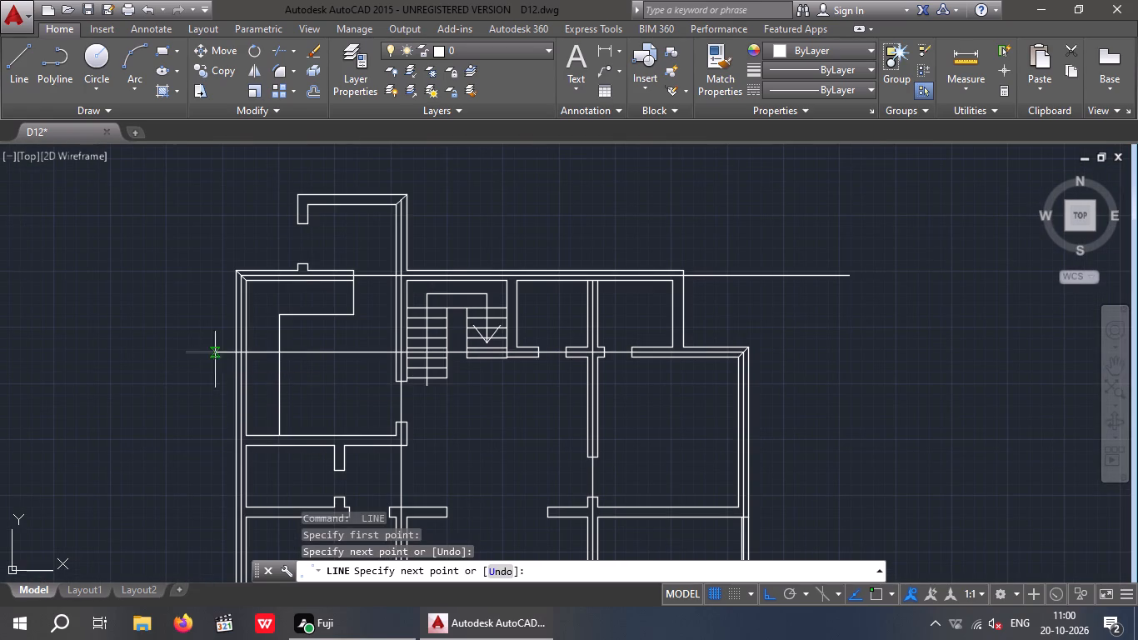
pyautogui.press('space')
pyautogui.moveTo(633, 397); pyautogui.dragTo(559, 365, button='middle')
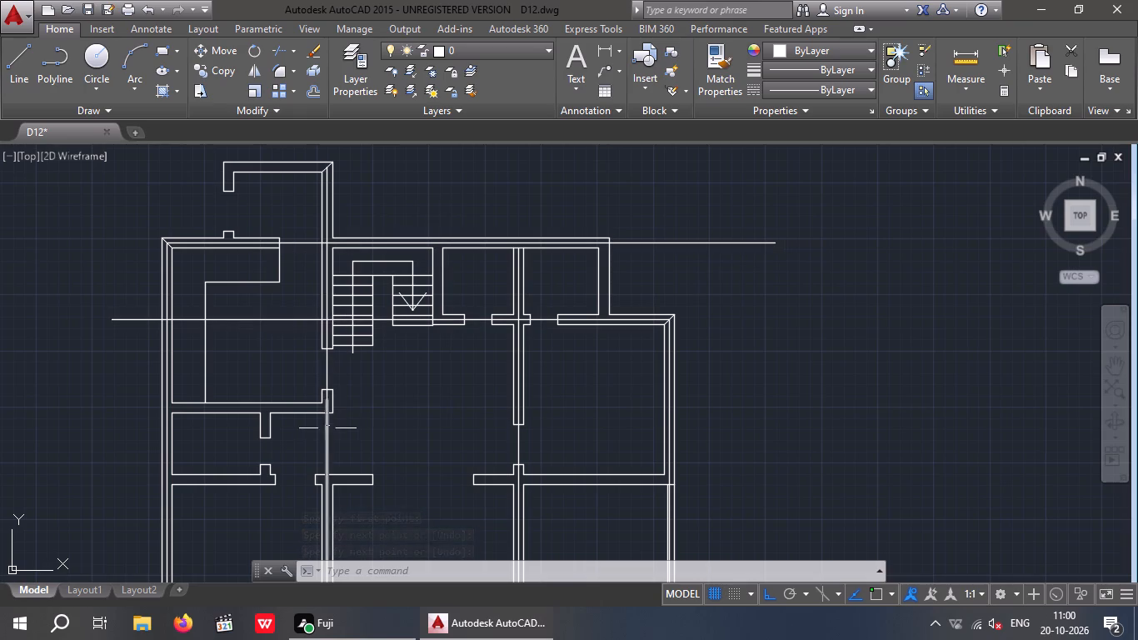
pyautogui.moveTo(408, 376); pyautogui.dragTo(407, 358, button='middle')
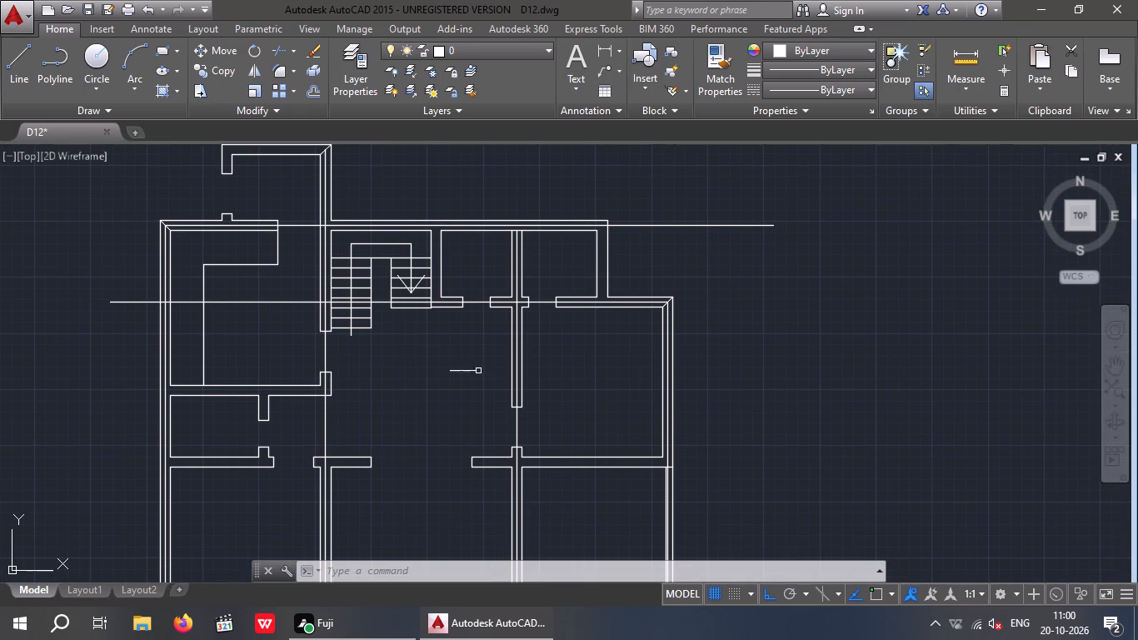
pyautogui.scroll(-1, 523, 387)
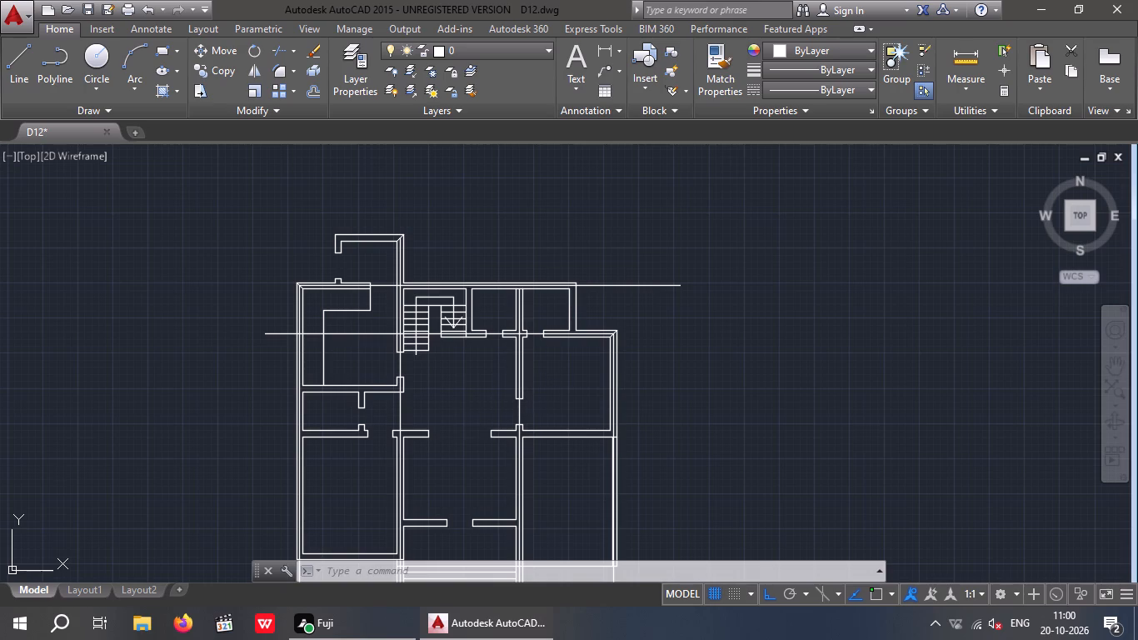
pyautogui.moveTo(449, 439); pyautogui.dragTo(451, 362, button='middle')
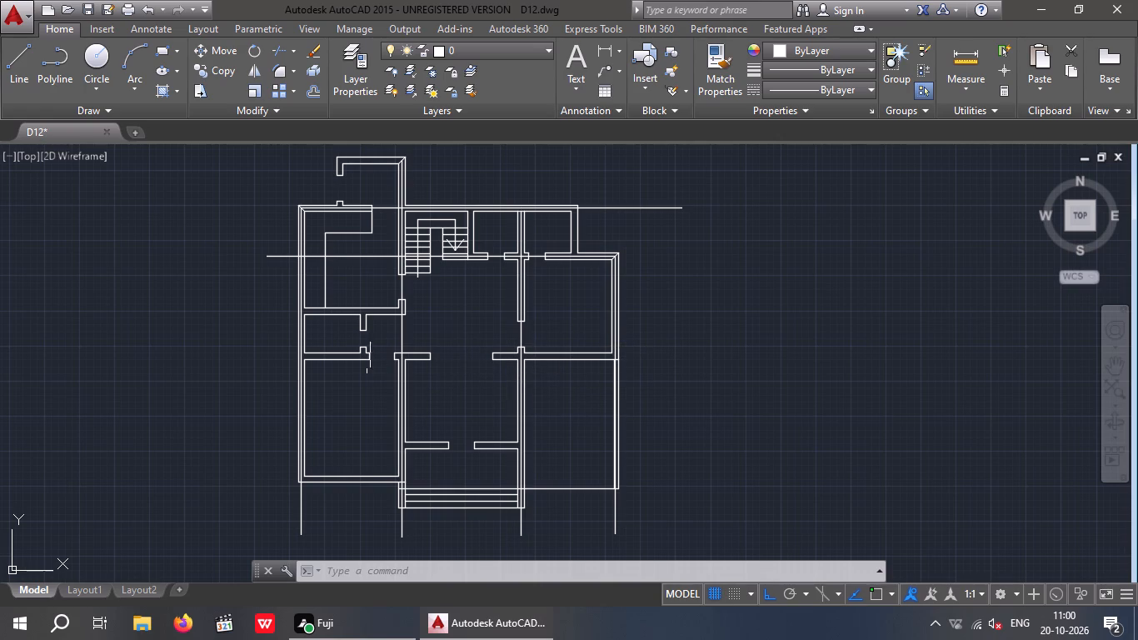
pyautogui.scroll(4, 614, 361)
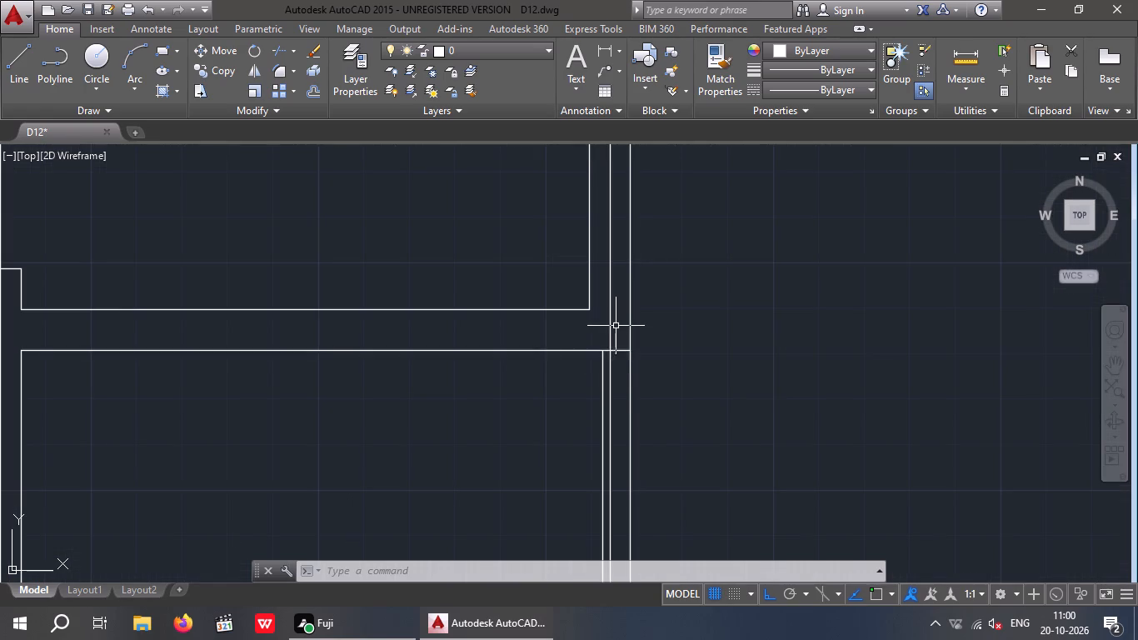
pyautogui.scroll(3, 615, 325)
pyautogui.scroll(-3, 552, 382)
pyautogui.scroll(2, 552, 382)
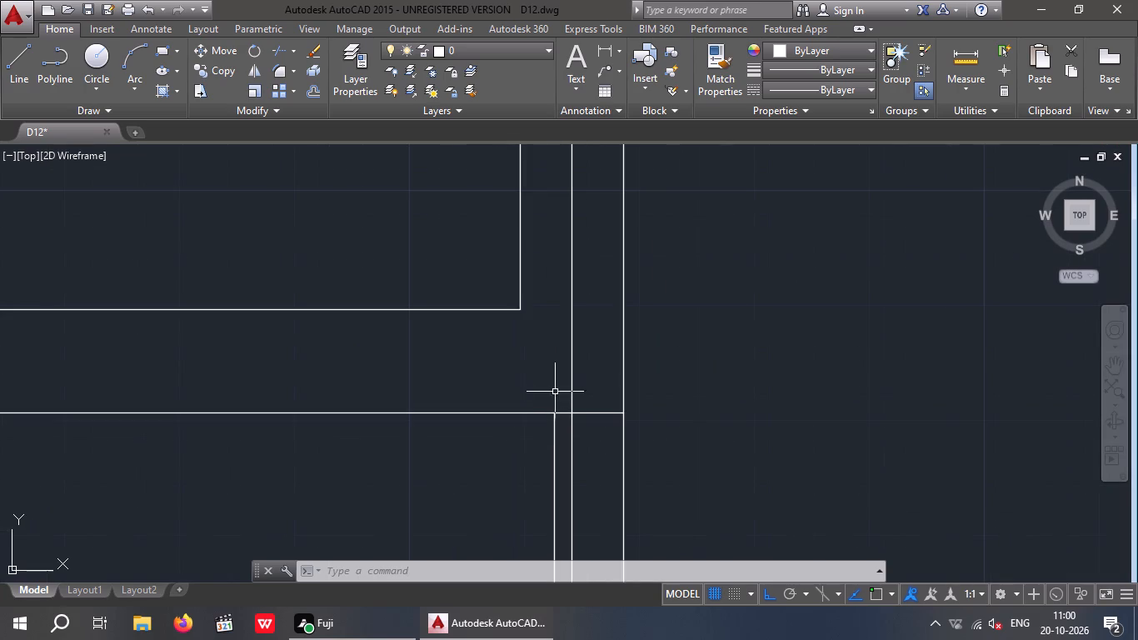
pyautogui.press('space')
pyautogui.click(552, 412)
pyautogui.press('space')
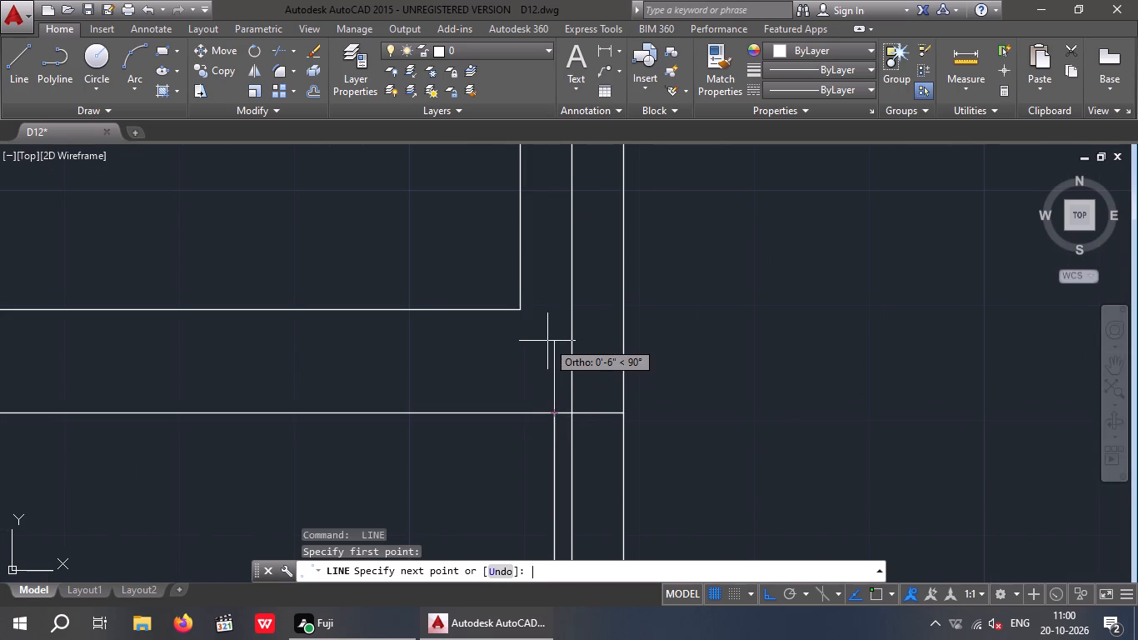
# Draw a short vertical line joining the two faces of the lower-left room's top wall at its left end.
pyautogui.scroll(-3, 546, 355)
pyautogui.moveTo(488, 405); pyautogui.dragTo(592, 381, button='middle')
pyautogui.scroll(-2, 586, 381)
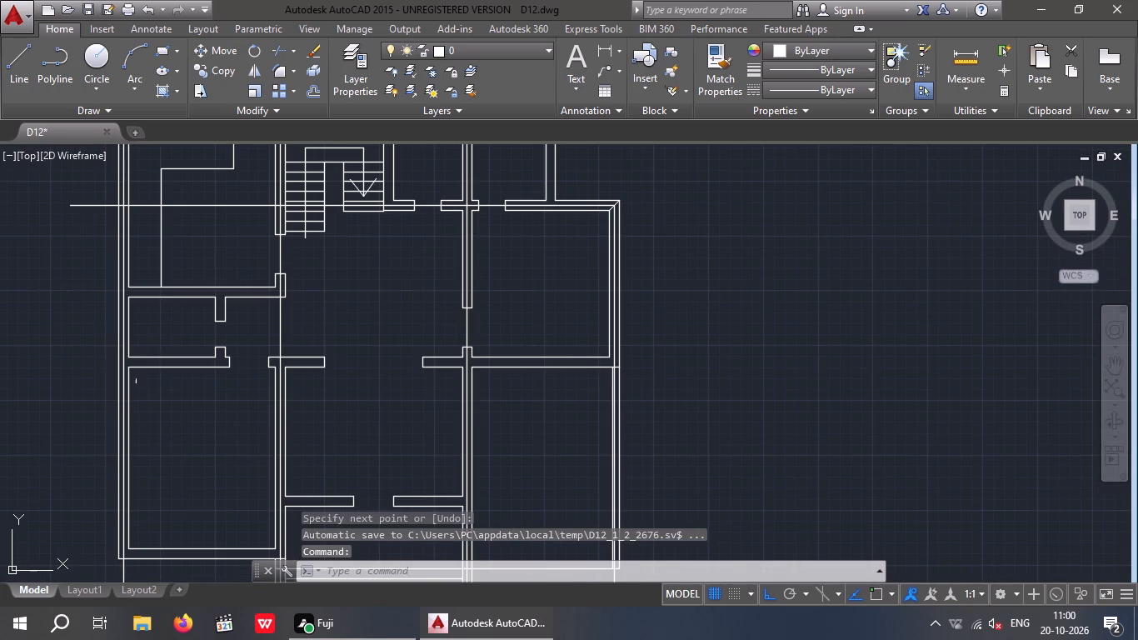
pyautogui.scroll(1, 129, 366)
pyautogui.scroll(-1, 129, 369)
pyautogui.scroll(5, 129, 371)
pyautogui.press('space')
pyautogui.moveTo(135, 370); pyautogui.dragTo(150, 345)
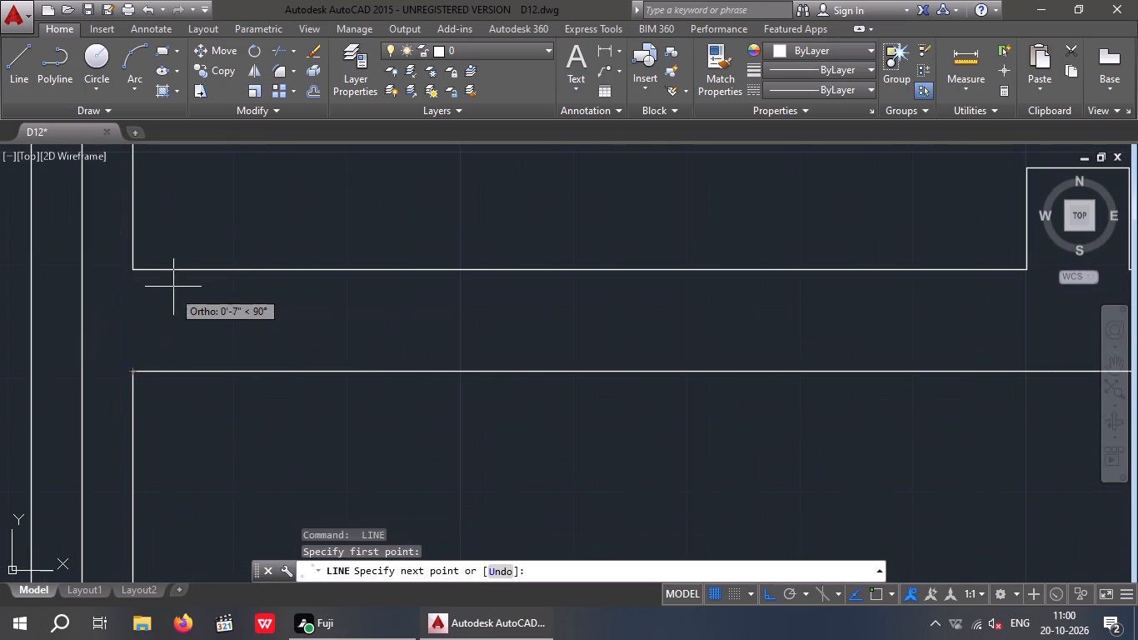
pyautogui.click(136, 267)
pyautogui.press('space')
# Draw a horizontal centreline from the short line's midpoint through the middle walls, past the right exterior wall, ending about level with the top centreline.
pyautogui.press('space')
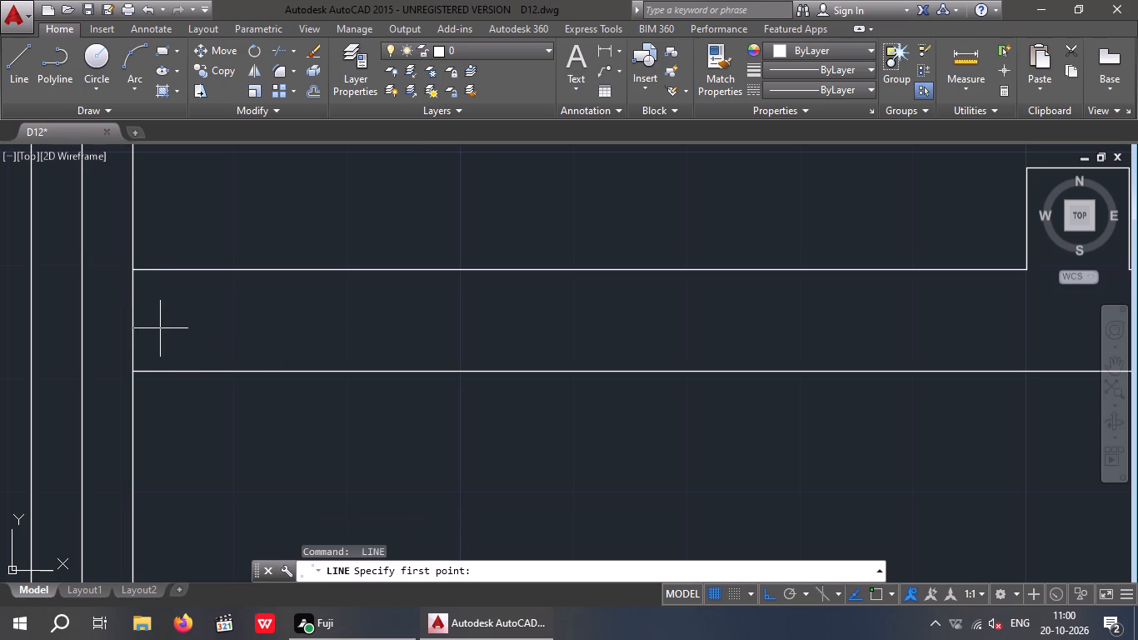
pyautogui.click(128, 322)
pyautogui.scroll(-4, 324, 310)
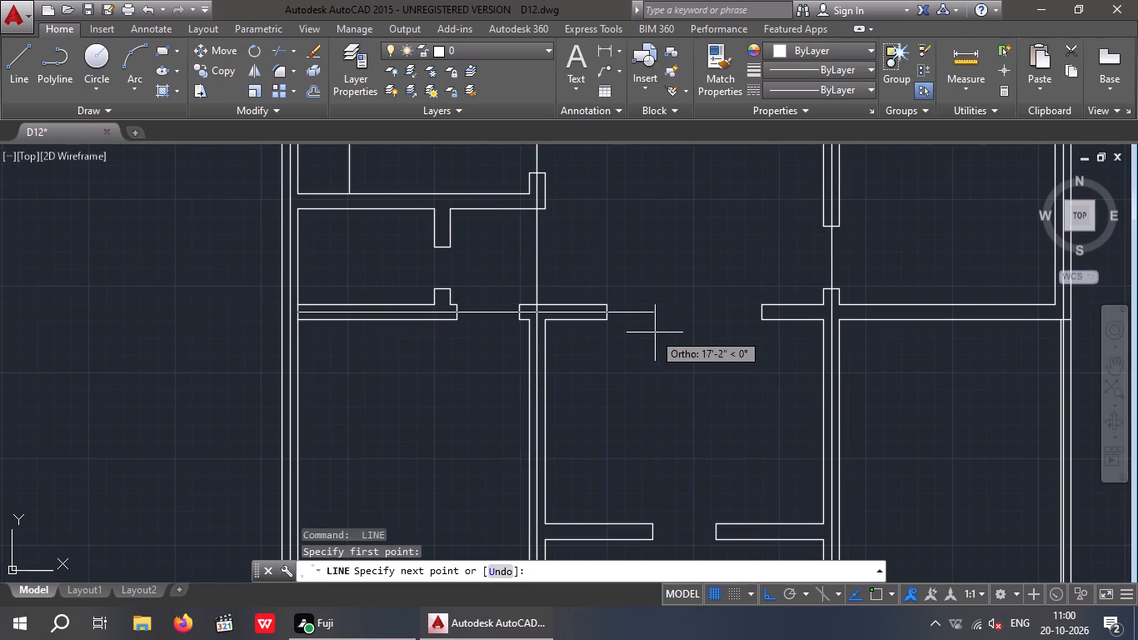
pyautogui.moveTo(656, 332); pyautogui.dragTo(187, 420, button='middle')
pyautogui.scroll(-2, 356, 406)
pyautogui.scroll(1, 479, 424)
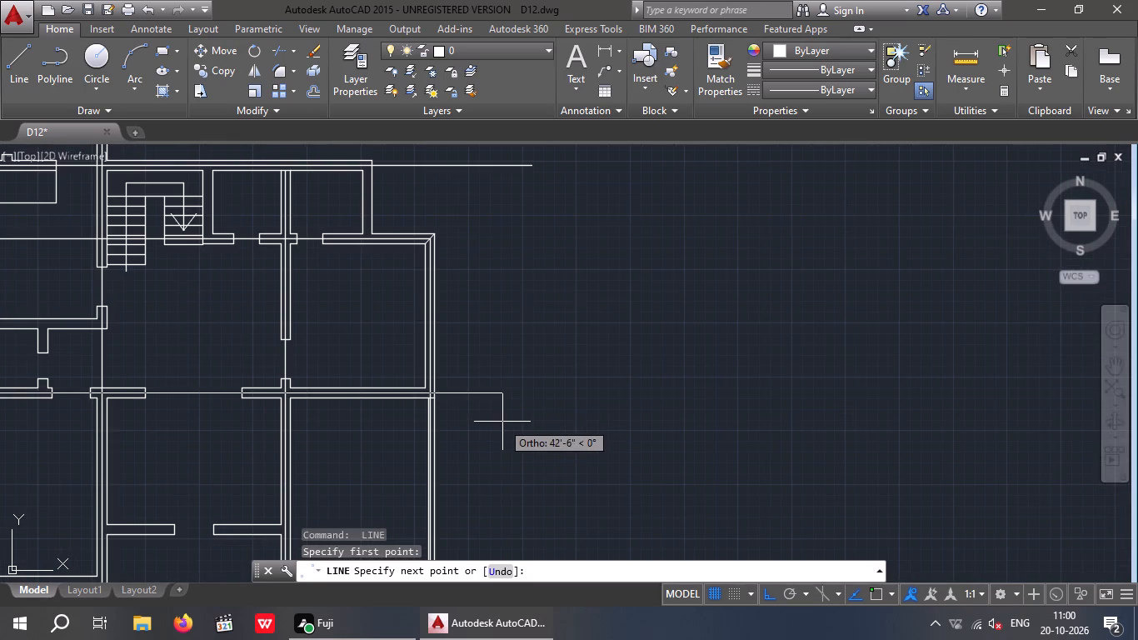
pyautogui.click(530, 397)
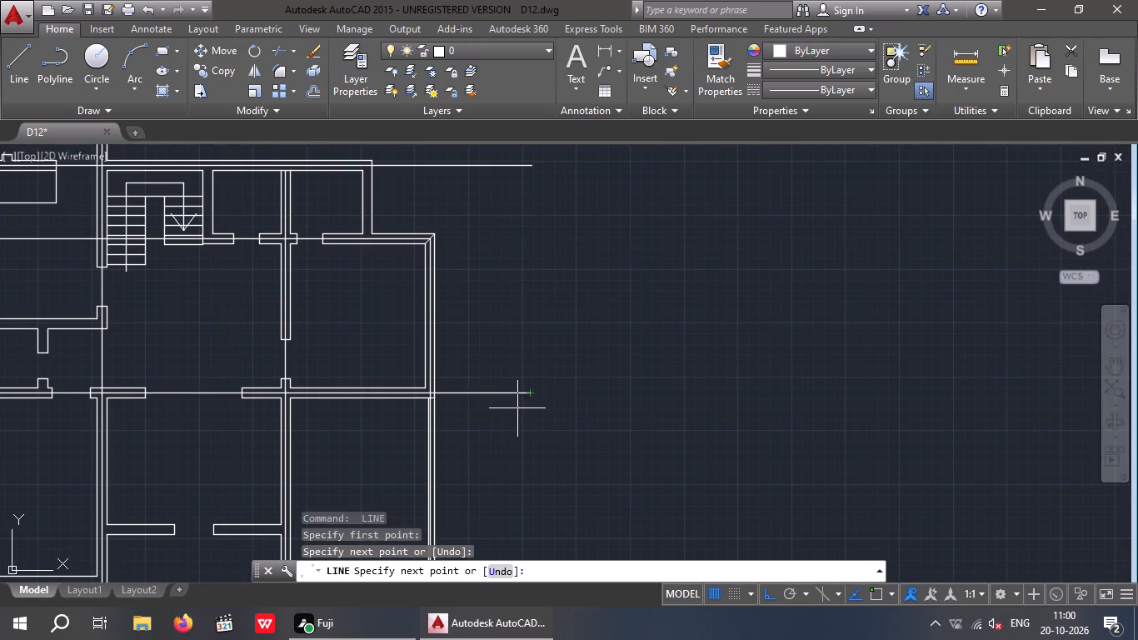
pyautogui.press('space')
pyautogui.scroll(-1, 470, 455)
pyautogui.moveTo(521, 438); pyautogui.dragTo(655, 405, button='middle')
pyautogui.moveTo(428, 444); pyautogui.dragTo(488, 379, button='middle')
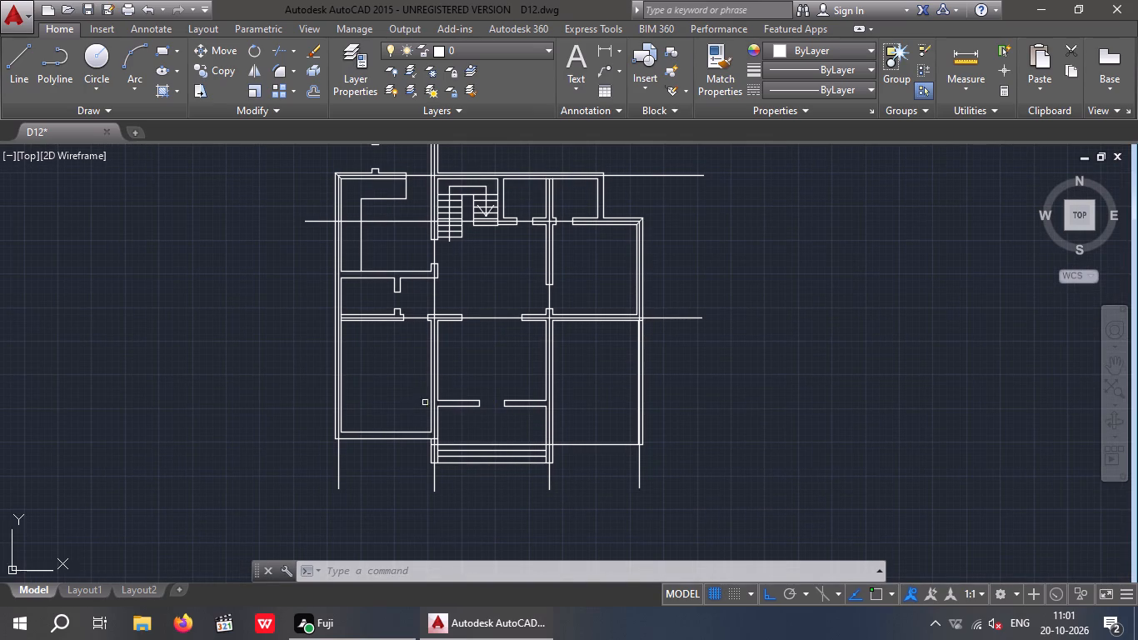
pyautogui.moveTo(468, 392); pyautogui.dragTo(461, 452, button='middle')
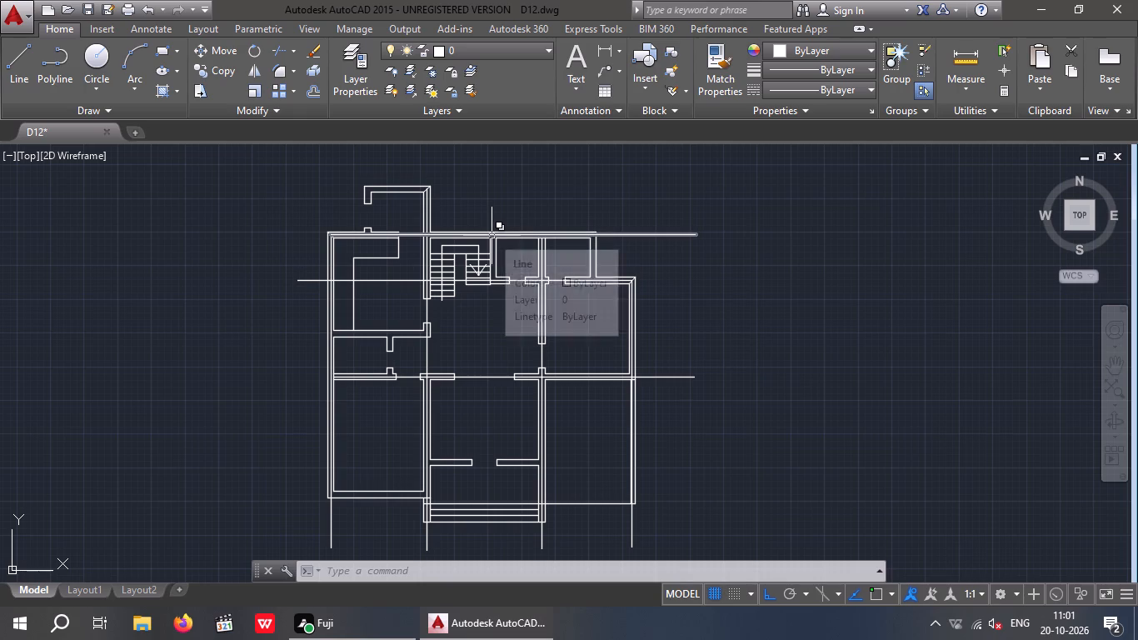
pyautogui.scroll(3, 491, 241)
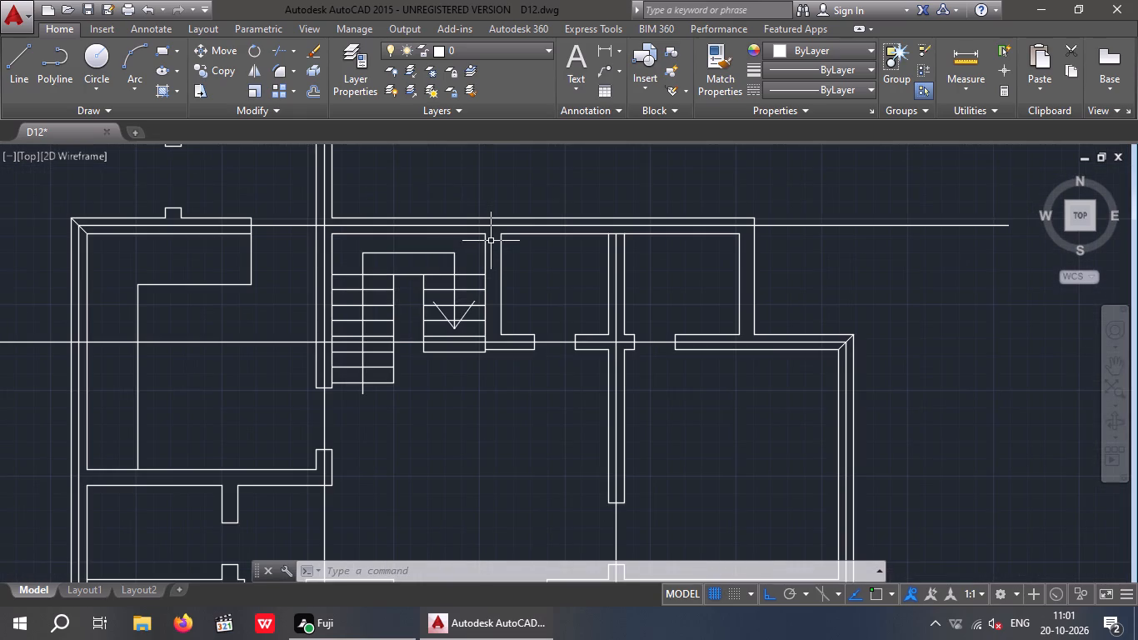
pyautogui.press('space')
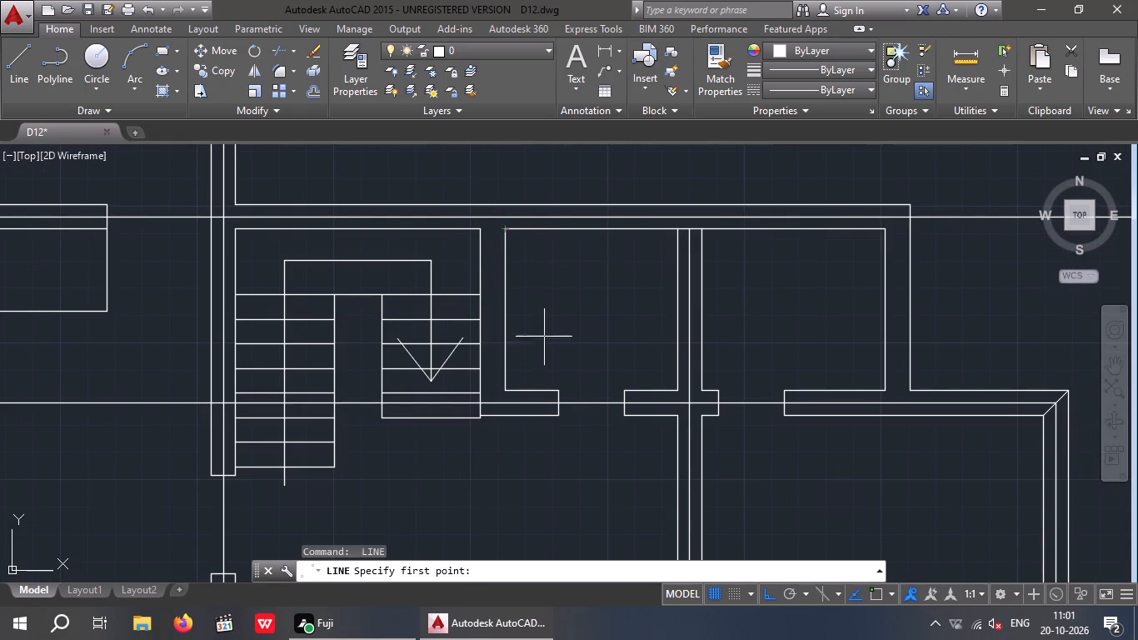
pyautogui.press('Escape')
# Draw a short horizontal line joining the upper ends of the two faces of the wall right of the staircase.
pyautogui.scroll(-4, 558, 315)
pyautogui.moveTo(542, 372); pyautogui.dragTo(555, 358, button='middle')
pyautogui.press('space')
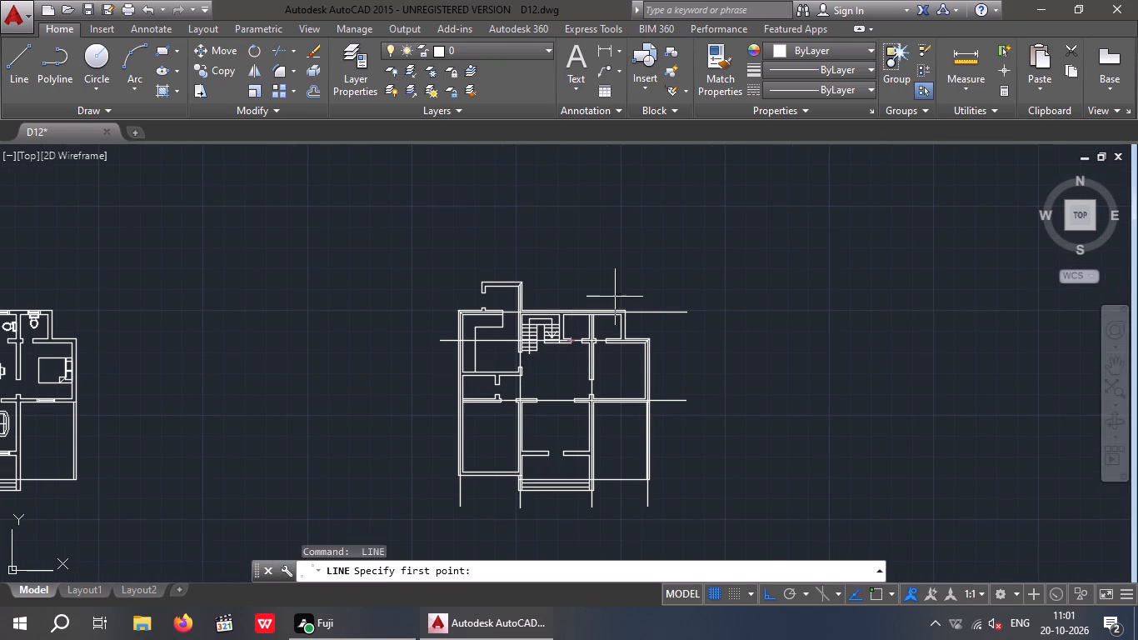
pyautogui.scroll(5, 560, 318)
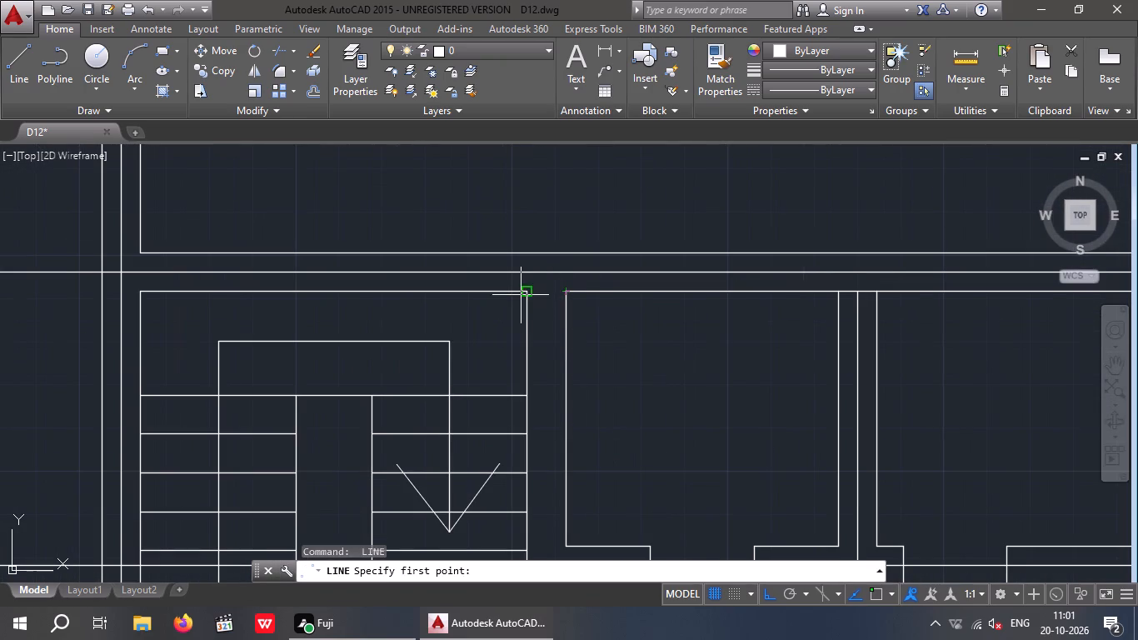
pyautogui.click(531, 294)
pyautogui.click(567, 295)
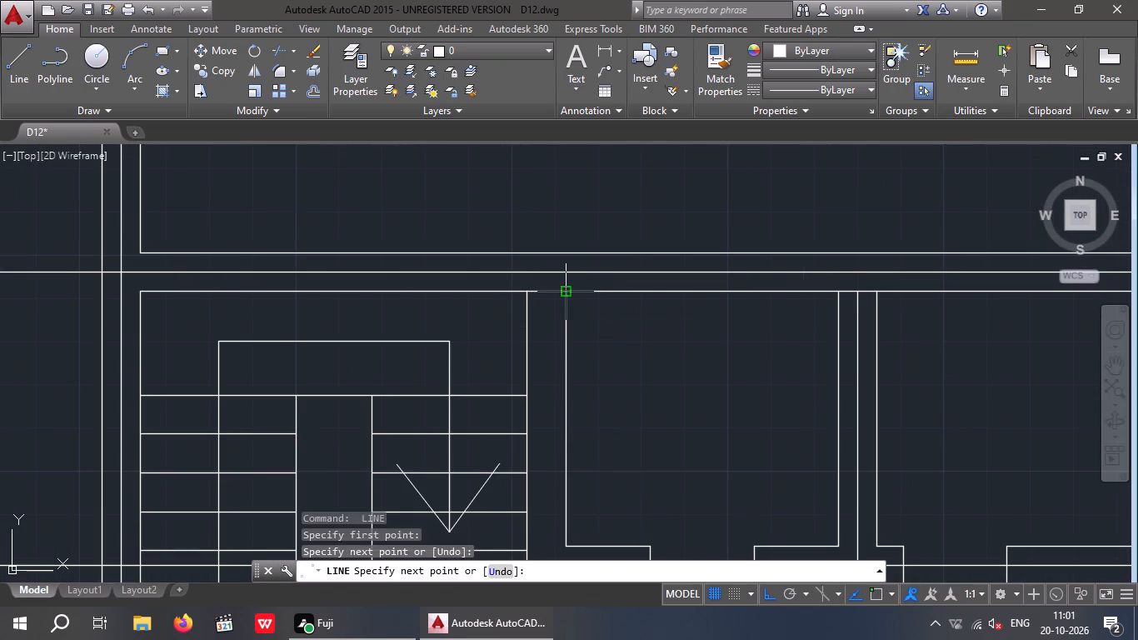
pyautogui.press('space')
# Draw a vertical centreline about 39 ft long from that short line's midpoint down through the plan, extending past the front steps.
pyautogui.press('space')
pyautogui.click(550, 287)
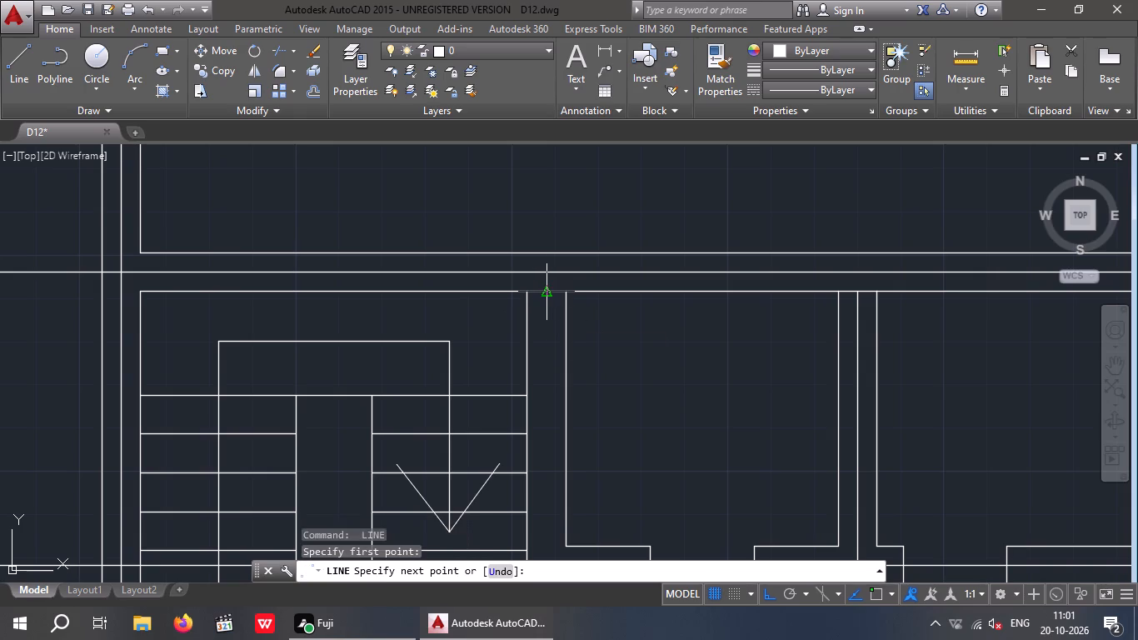
pyautogui.scroll(-4, 557, 323)
pyautogui.moveTo(558, 426); pyautogui.dragTo(552, 334, button='middle')
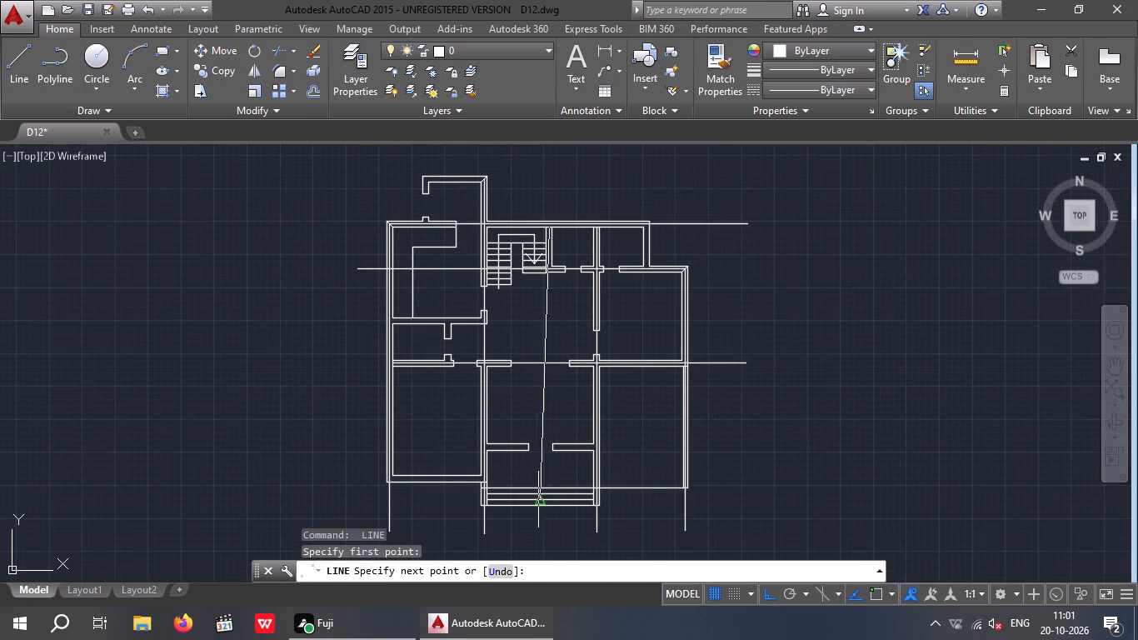
pyautogui.scroll(2, 539, 531)
pyautogui.middleClick(537, 449)
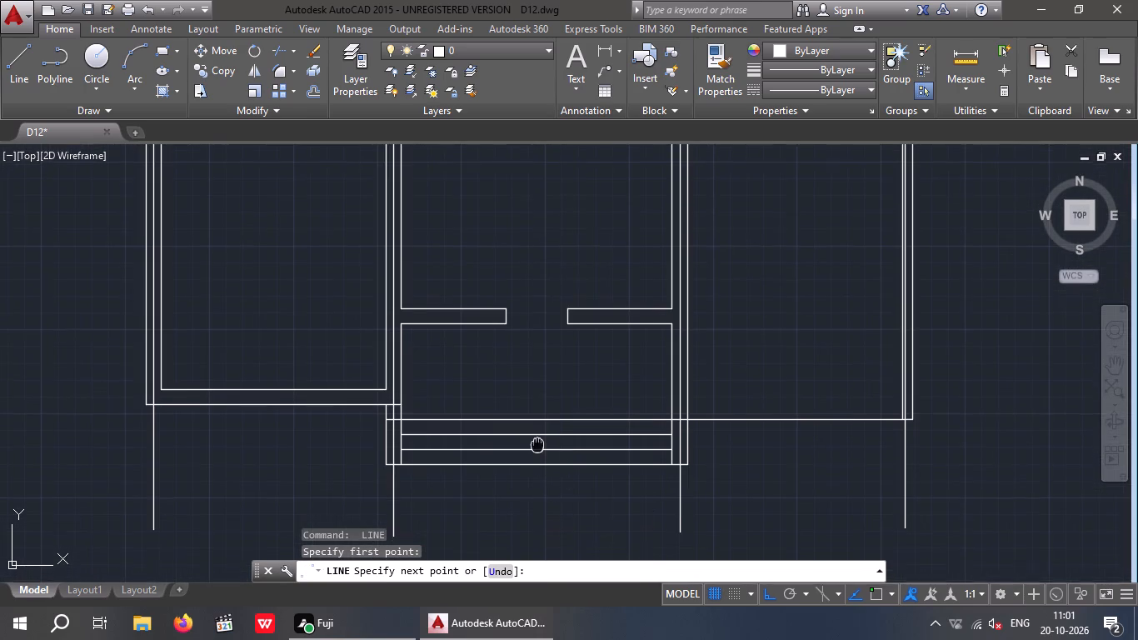
pyautogui.click(553, 537)
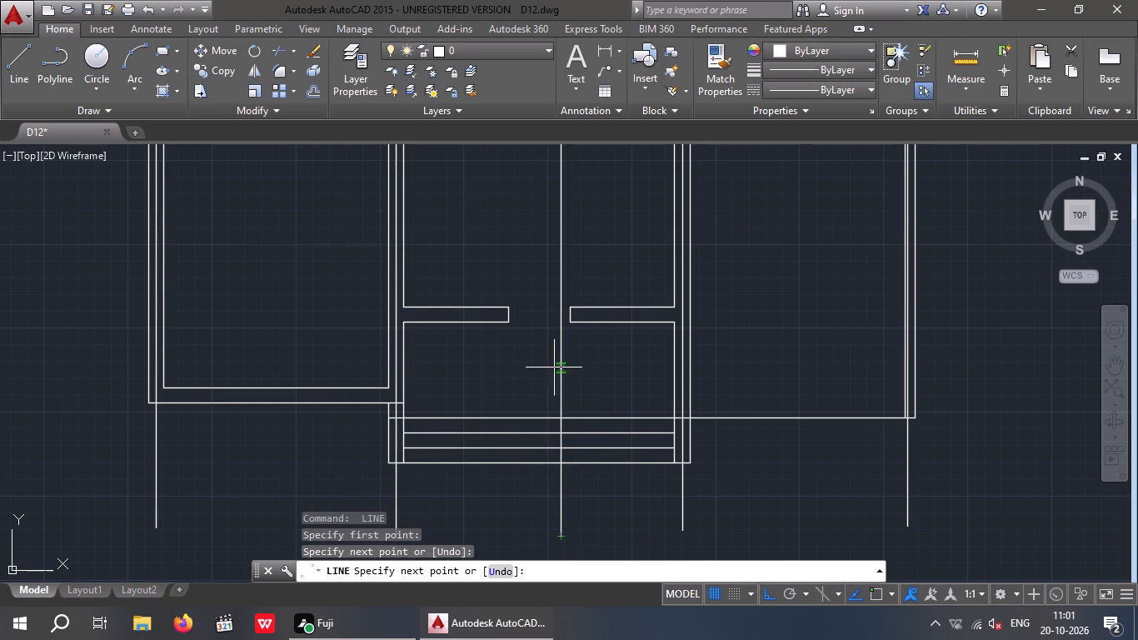
pyautogui.moveTo(553, 387); pyautogui.dragTo(526, 526, button='middle')
pyautogui.scroll(-2, 543, 416)
pyautogui.press('space')
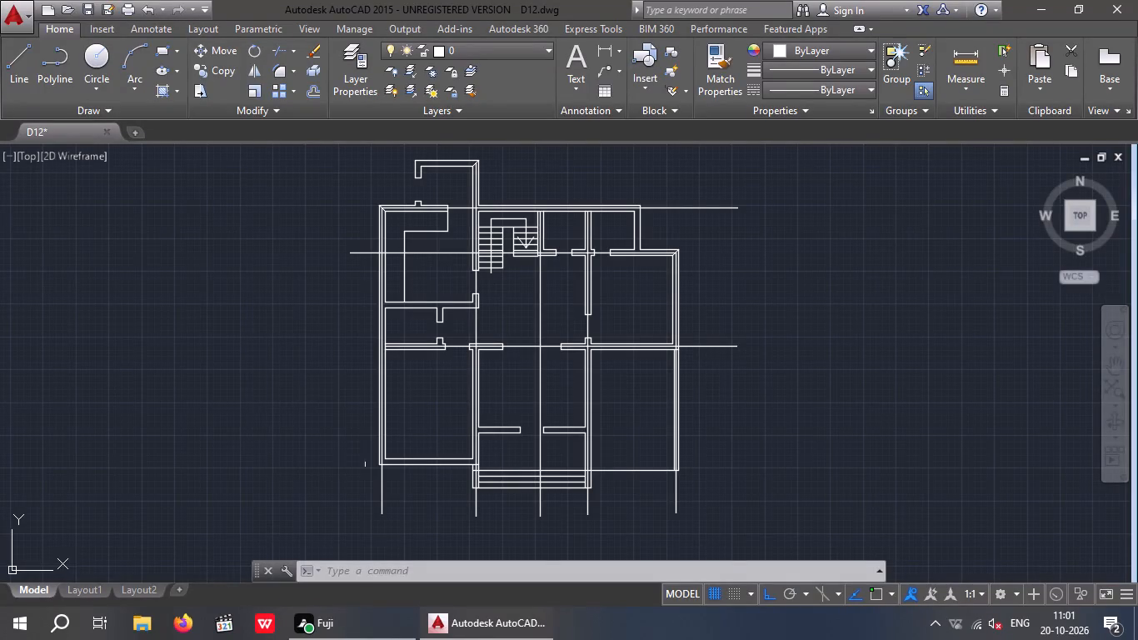
# Draw a short diagonal line joining the outer and inner corners of the lower-left room's bottom-left wall corner.
pyautogui.press('space')
pyautogui.scroll(4, 387, 469)
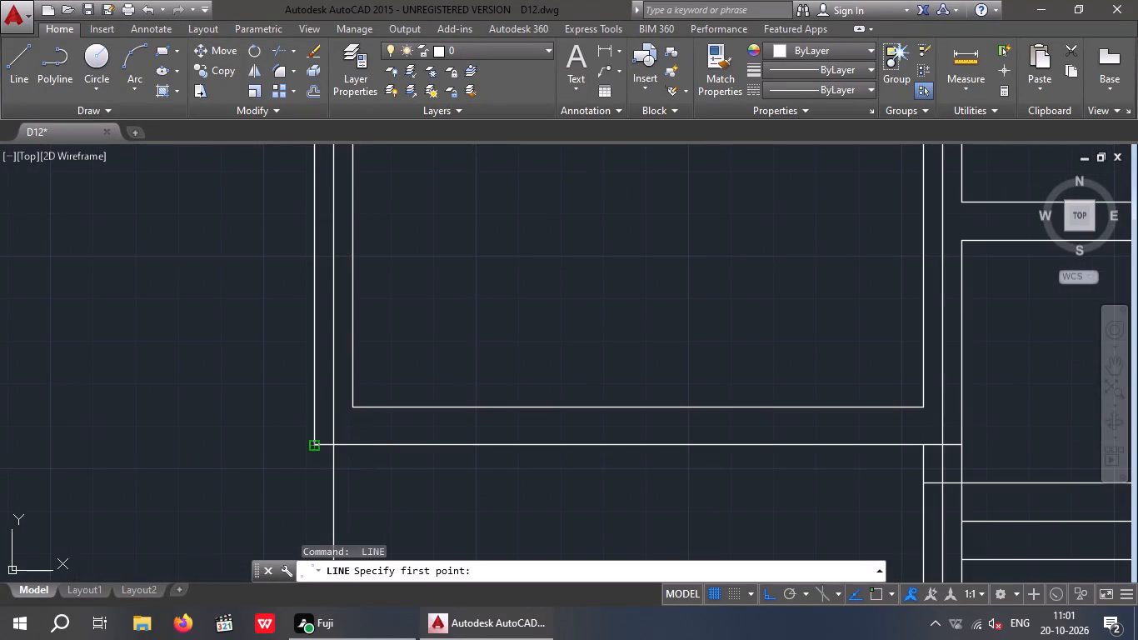
pyautogui.click(312, 444)
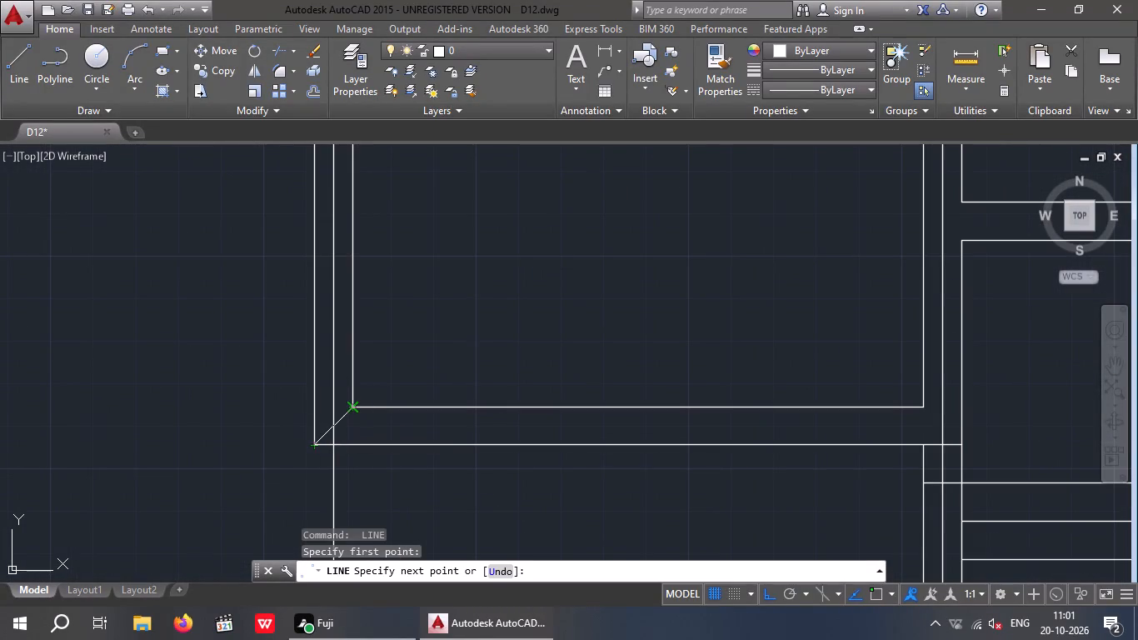
pyautogui.click(347, 410)
pyautogui.press('space')
# Draw a horizontal centreline about 40 ft 9 in long from the diagonal's midpoint along the bottom wall, past the right exterior wall.
pyautogui.press('space')
pyautogui.moveTo(334, 426); pyautogui.dragTo(409, 447)
pyautogui.scroll(-2, 775, 418)
pyautogui.moveTo(988, 411); pyautogui.dragTo(199, 412, button='middle')
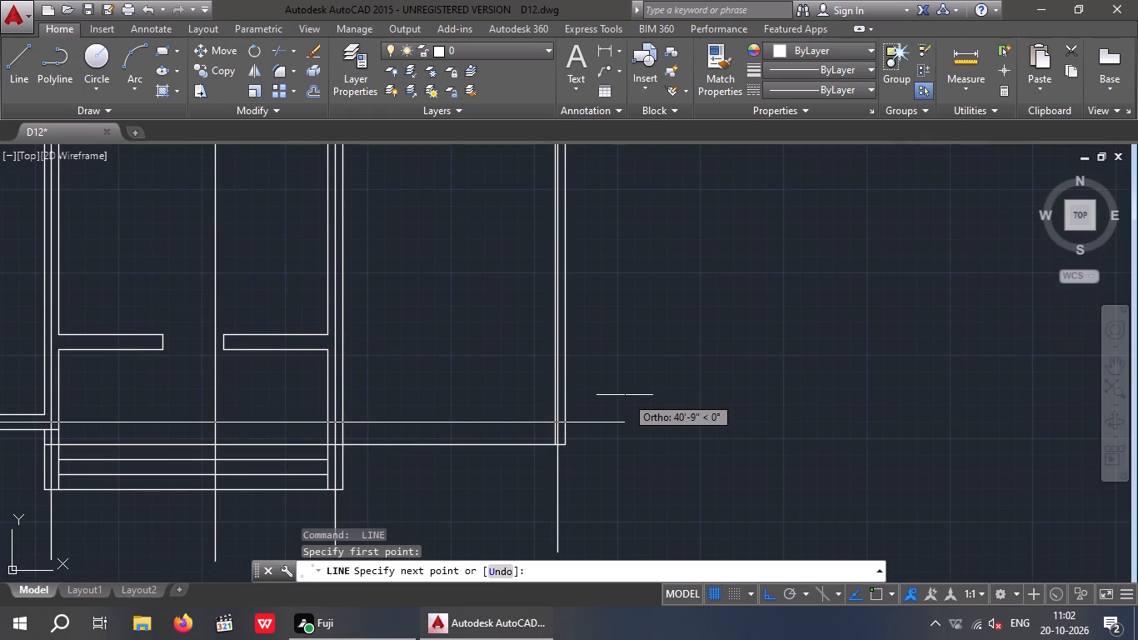
pyautogui.click(624, 394)
pyautogui.press('space')
# Draw a horizontal line from the midpoint of the lower-left room's left wall inner face across the plan, past the right exterior wall.
pyautogui.moveTo(624, 372); pyautogui.dragTo(871, 371, button='middle')
pyautogui.scroll(-2, 866, 375)
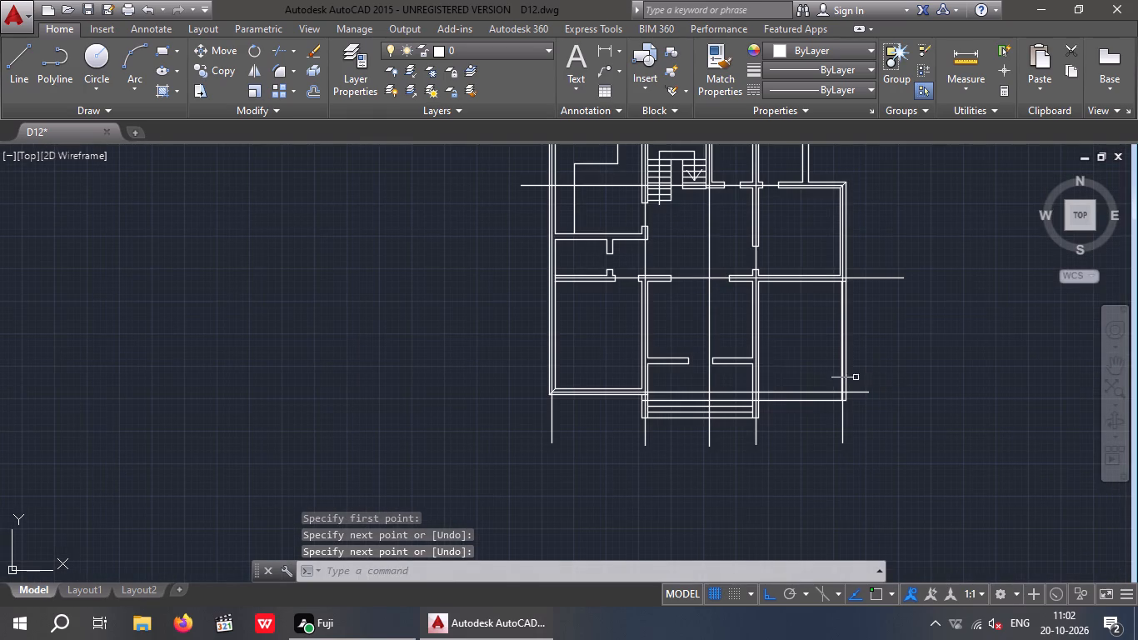
pyautogui.middleClick(701, 344)
pyautogui.scroll(1, 589, 345)
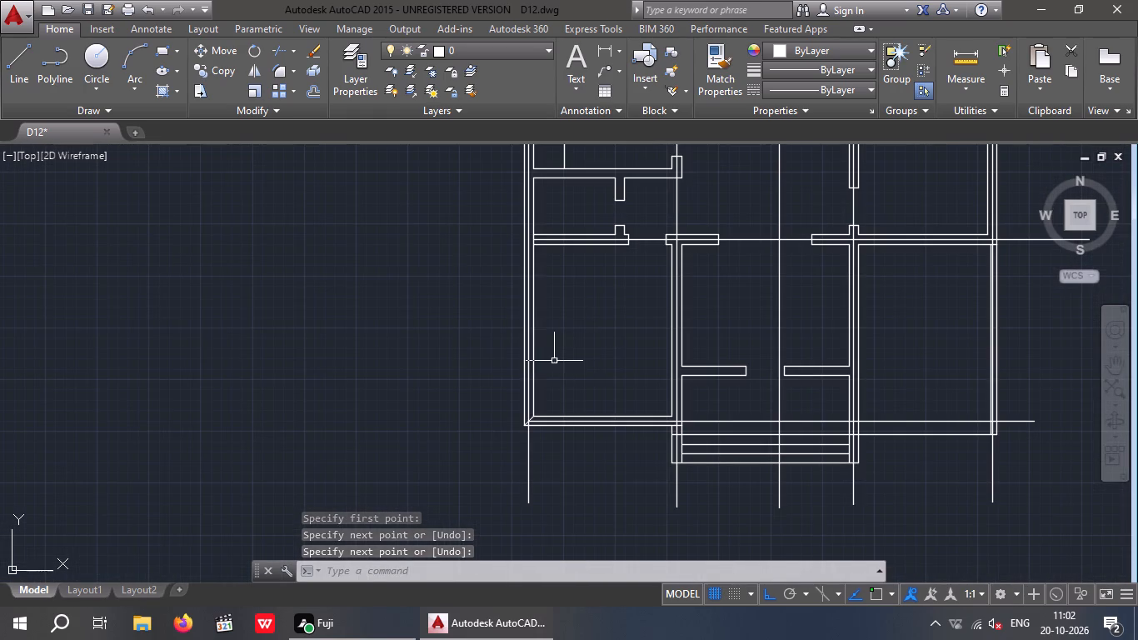
pyautogui.press('space')
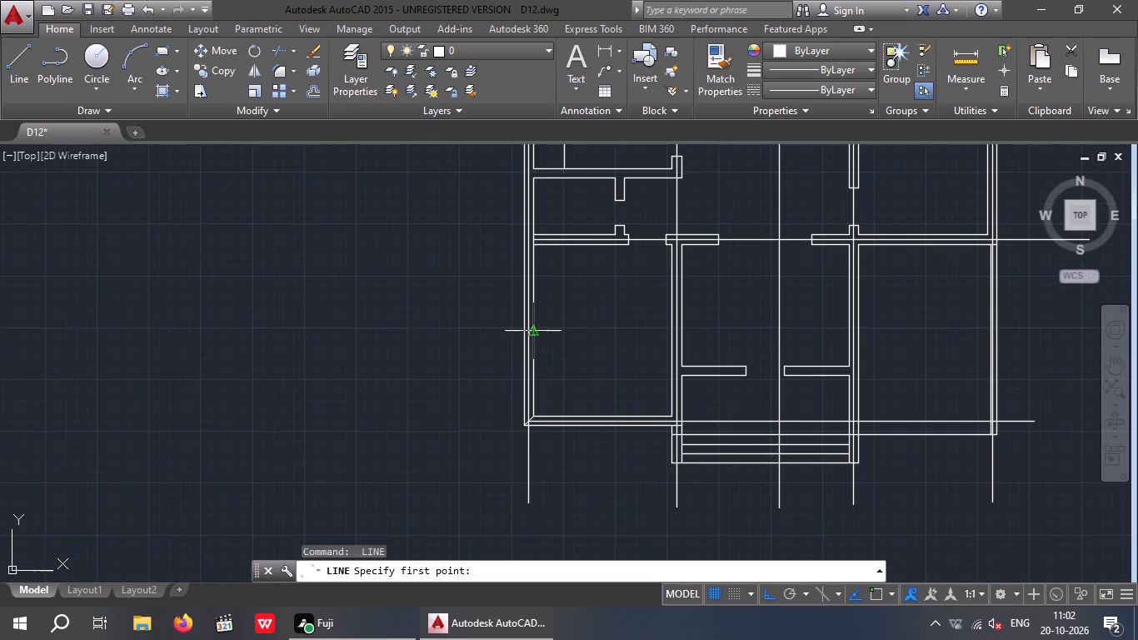
pyautogui.moveTo(532, 332); pyautogui.dragTo(569, 337)
pyautogui.scroll(-1, 903, 340)
pyautogui.moveTo(903, 340); pyautogui.dragTo(610, 388, button='middle')
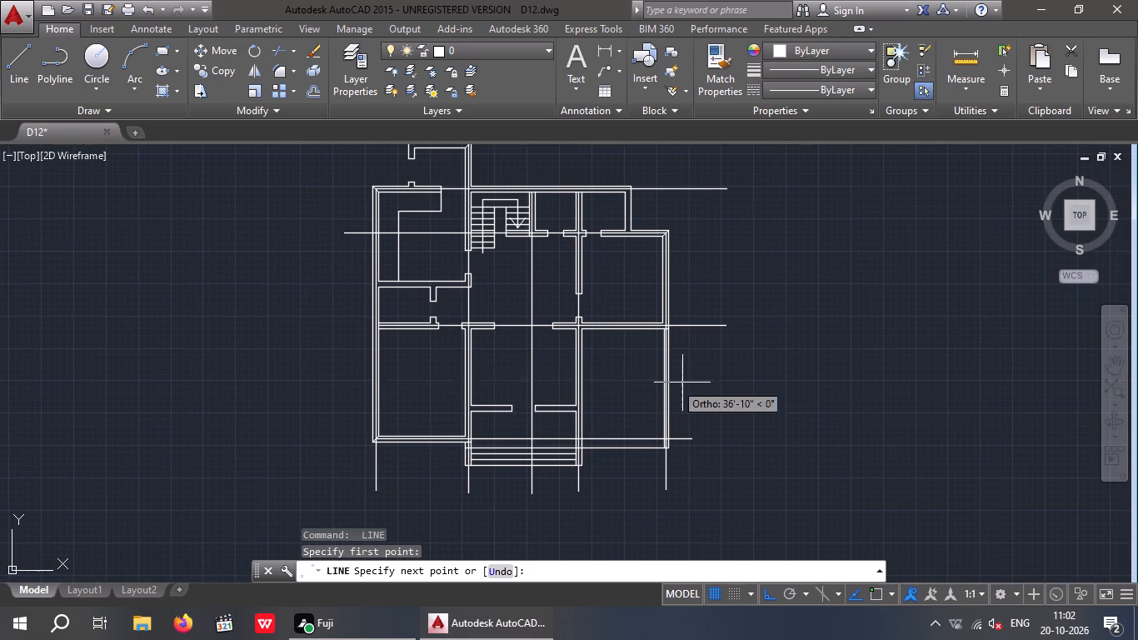
pyautogui.click(717, 383)
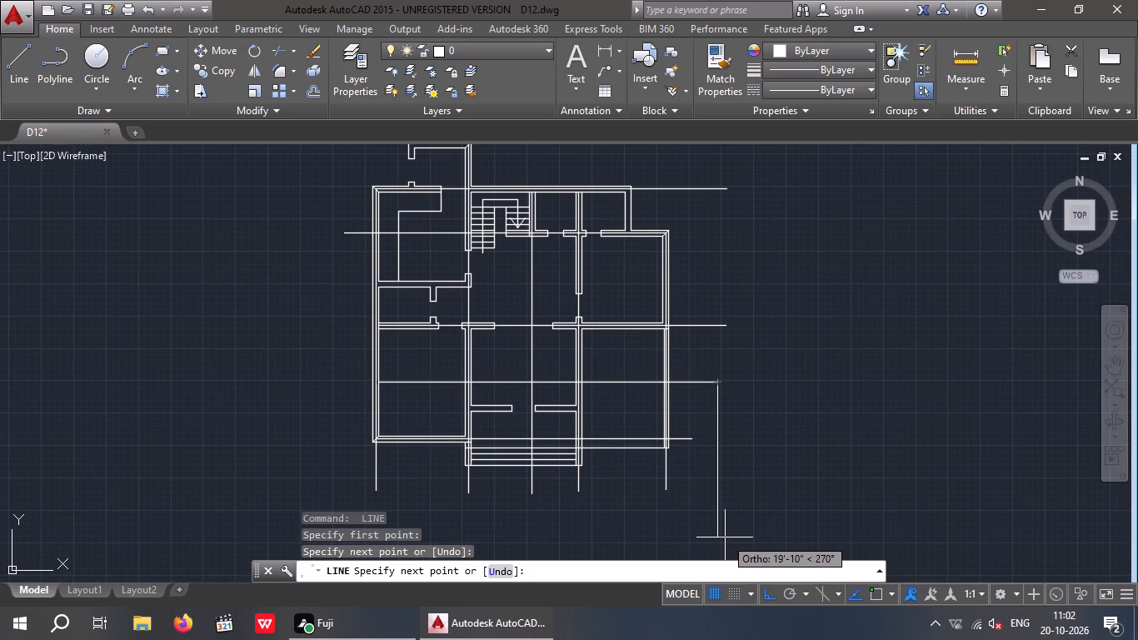
pyautogui.press('space')
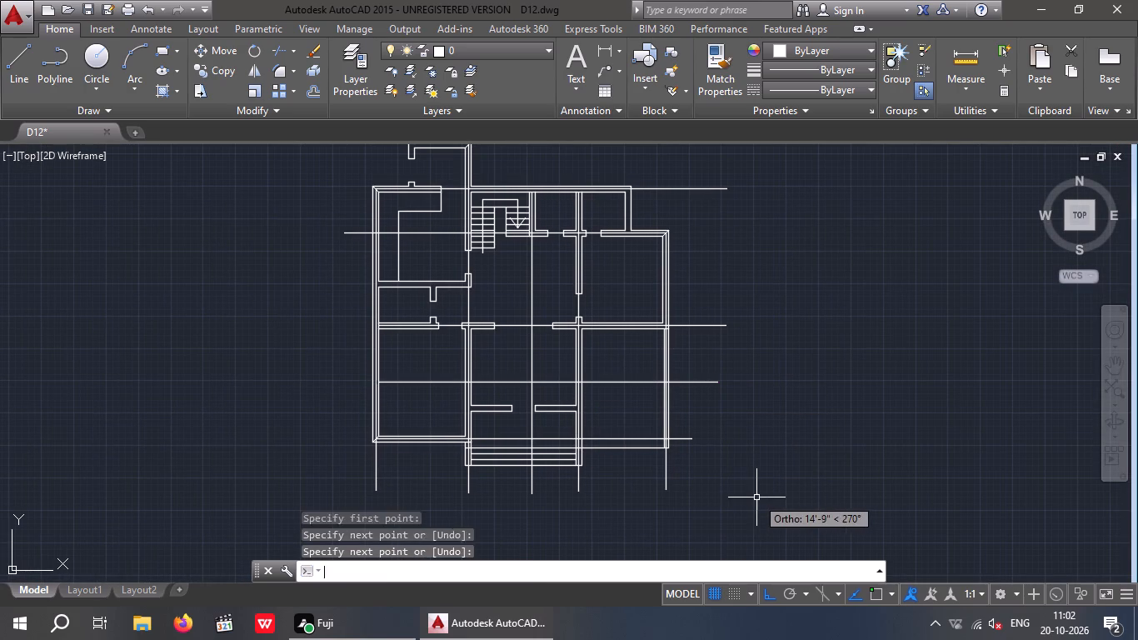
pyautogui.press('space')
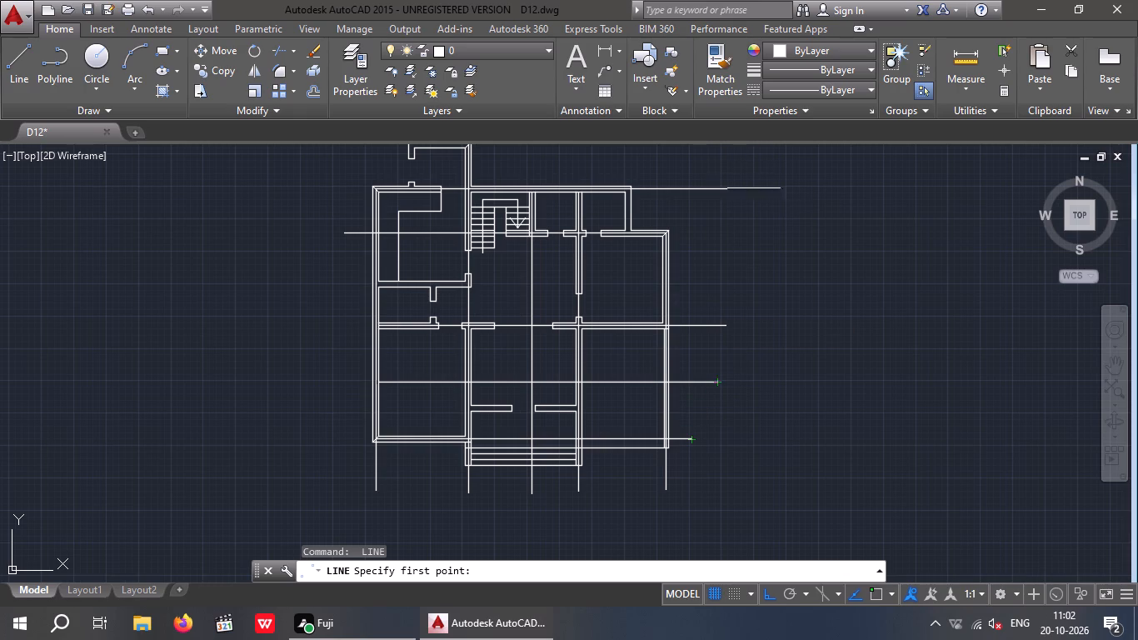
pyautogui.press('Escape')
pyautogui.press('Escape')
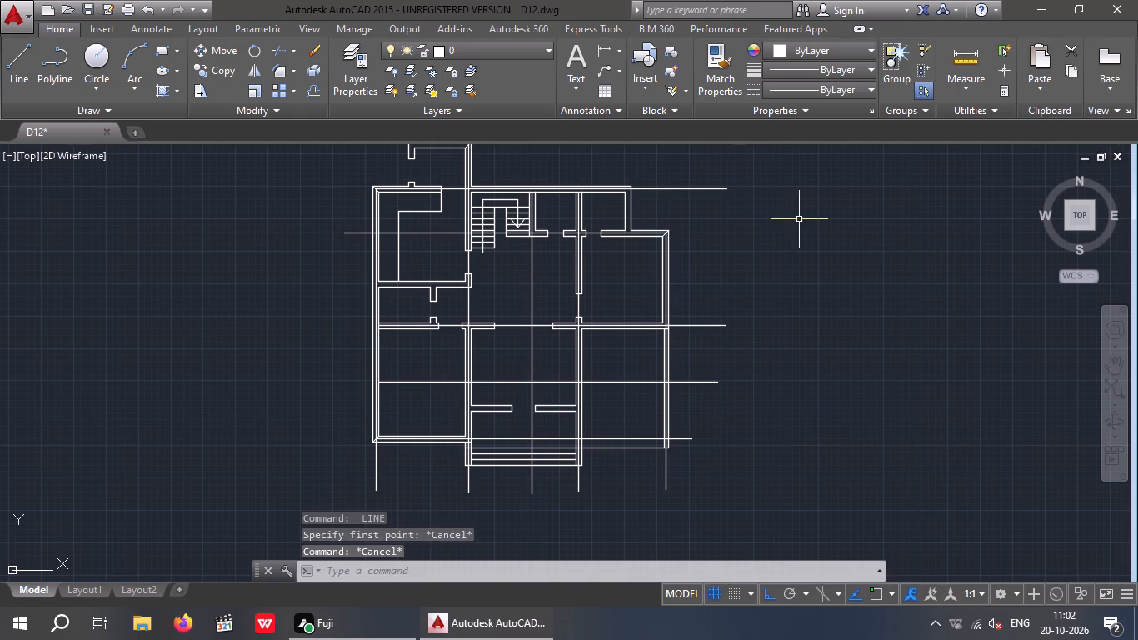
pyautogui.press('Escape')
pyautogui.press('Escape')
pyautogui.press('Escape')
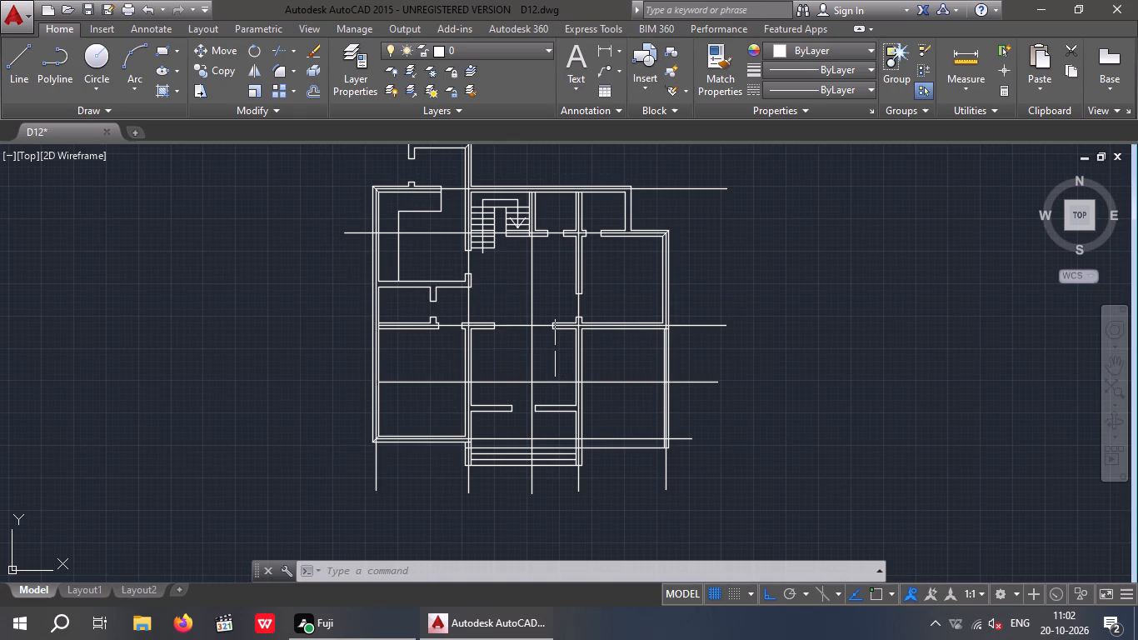
# Draw a short vertical line joining the two faces of the upper-left room's bottom wall at its left end.
pyautogui.press('space')
pyautogui.scroll(-1, 375, 283)
pyautogui.scroll(3, 375, 283)
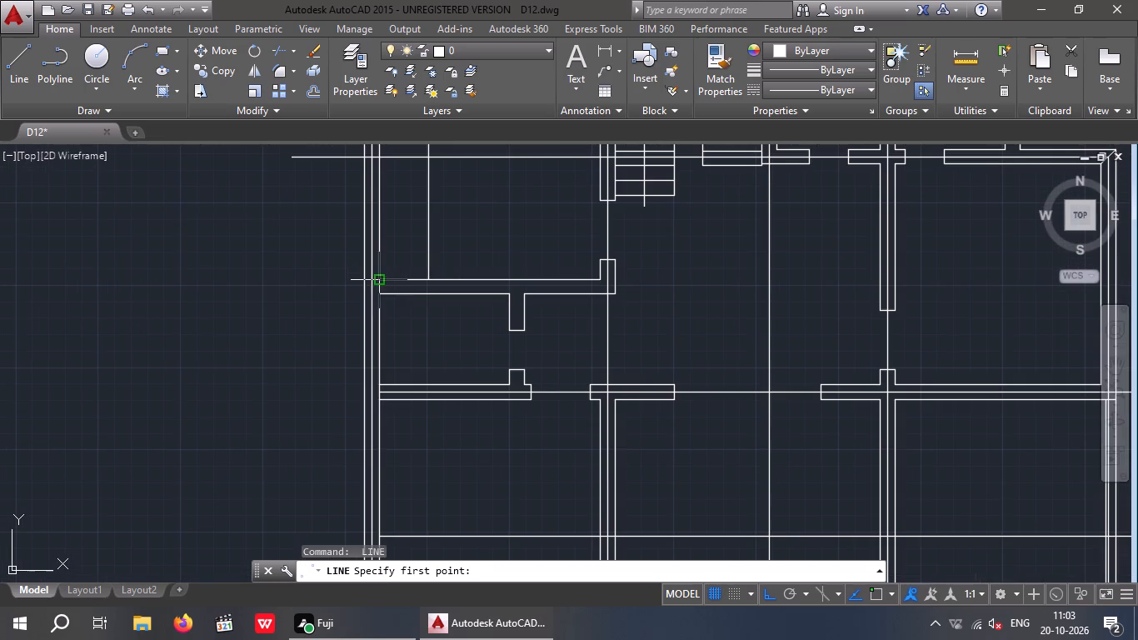
pyautogui.scroll(4, 371, 282)
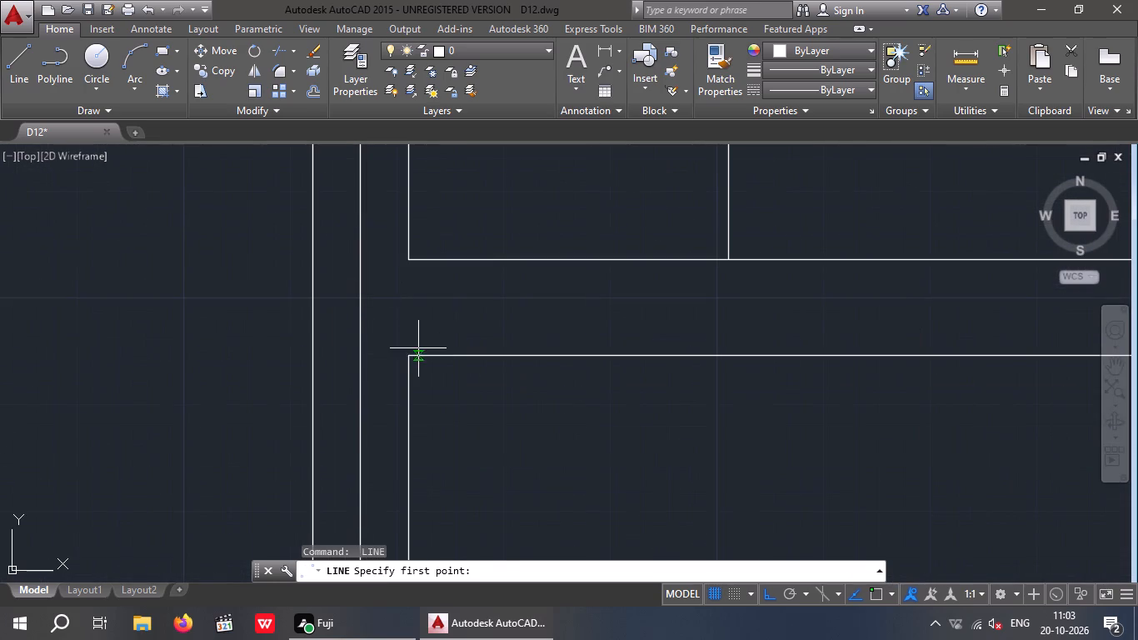
pyautogui.click(409, 355)
pyautogui.click(410, 259)
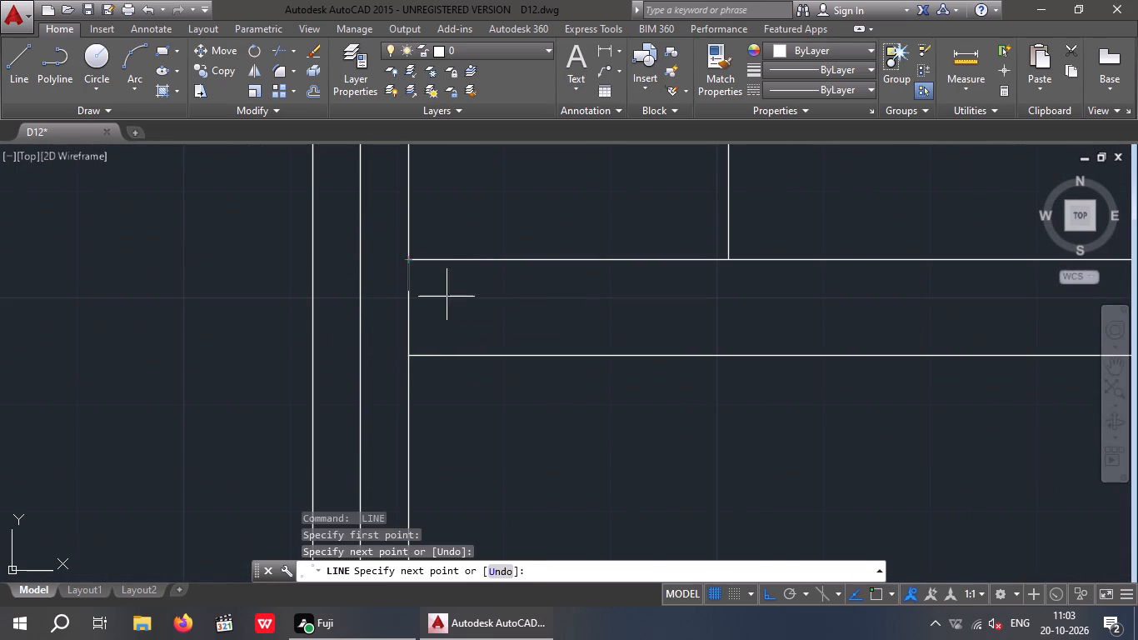
pyautogui.press('space')
# Draw a horizontal centreline from that short line's midpoint across the plan, ending past the right exterior wall near the other centreline ends.
pyautogui.press('space')
pyautogui.moveTo(405, 308); pyautogui.dragTo(427, 312)
pyautogui.scroll(-3, 682, 288)
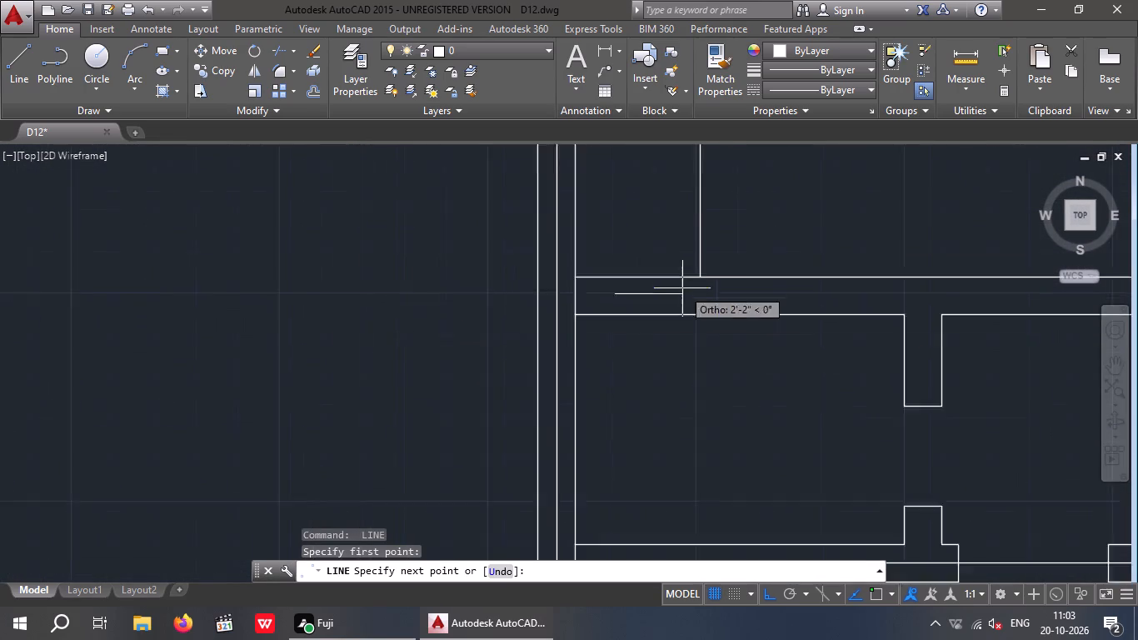
pyautogui.moveTo(826, 334); pyautogui.dragTo(45, 393, button='middle')
pyautogui.scroll(-2, 323, 352)
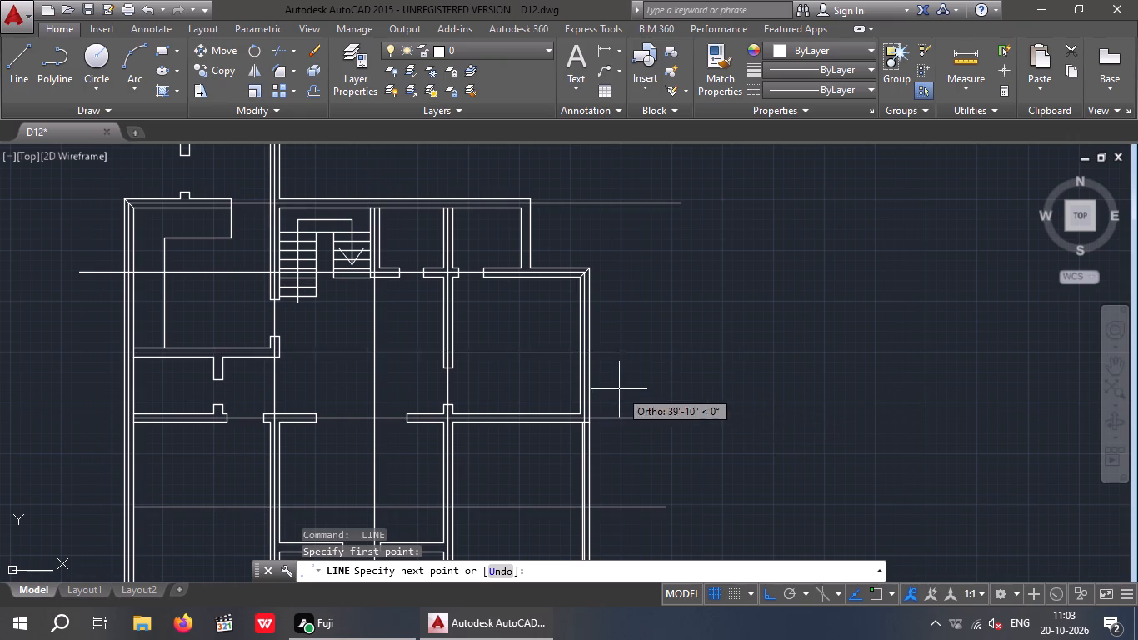
pyautogui.click(685, 357)
pyautogui.press('space')
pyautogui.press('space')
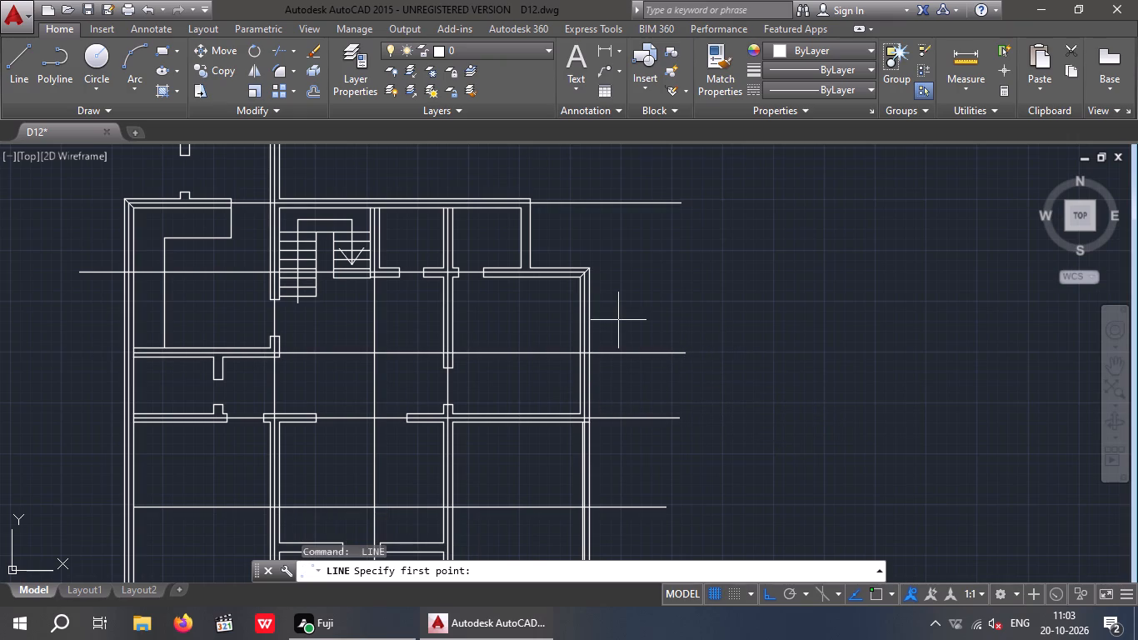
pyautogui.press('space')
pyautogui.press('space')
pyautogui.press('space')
# Draw a vertical boundary line about 45 ft long just right of the plan, from above the top centreline to below the steps.
pyautogui.moveTo(703, 307); pyautogui.dragTo(712, 302, button='middle')
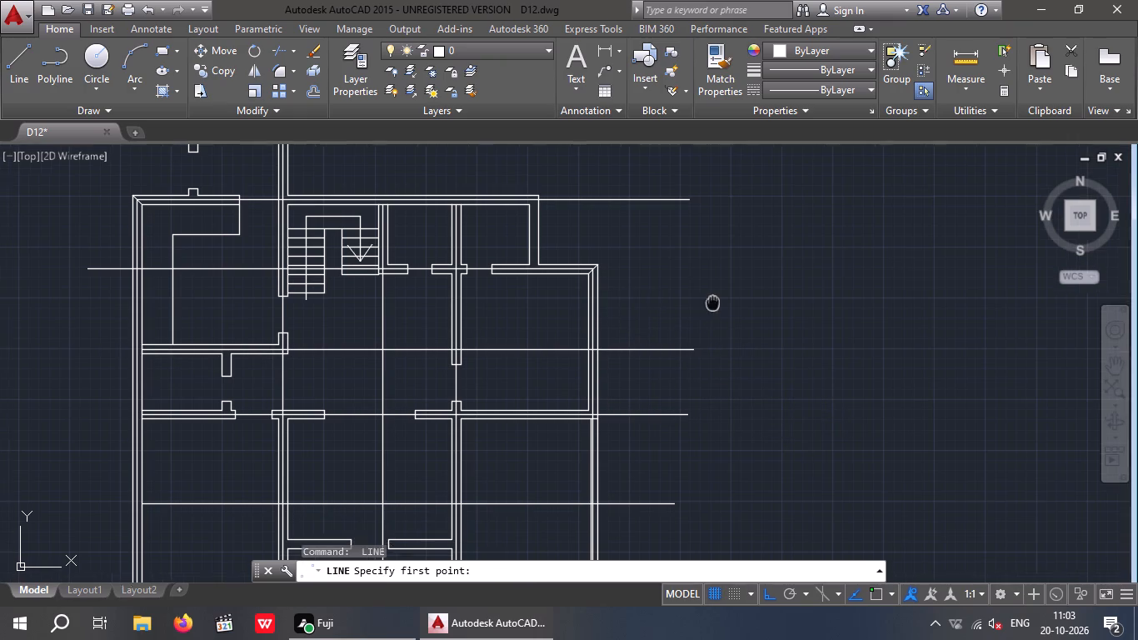
pyautogui.moveTo(712, 302); pyautogui.dragTo(734, 288, button='middle')
pyautogui.scroll(-1, 751, 304)
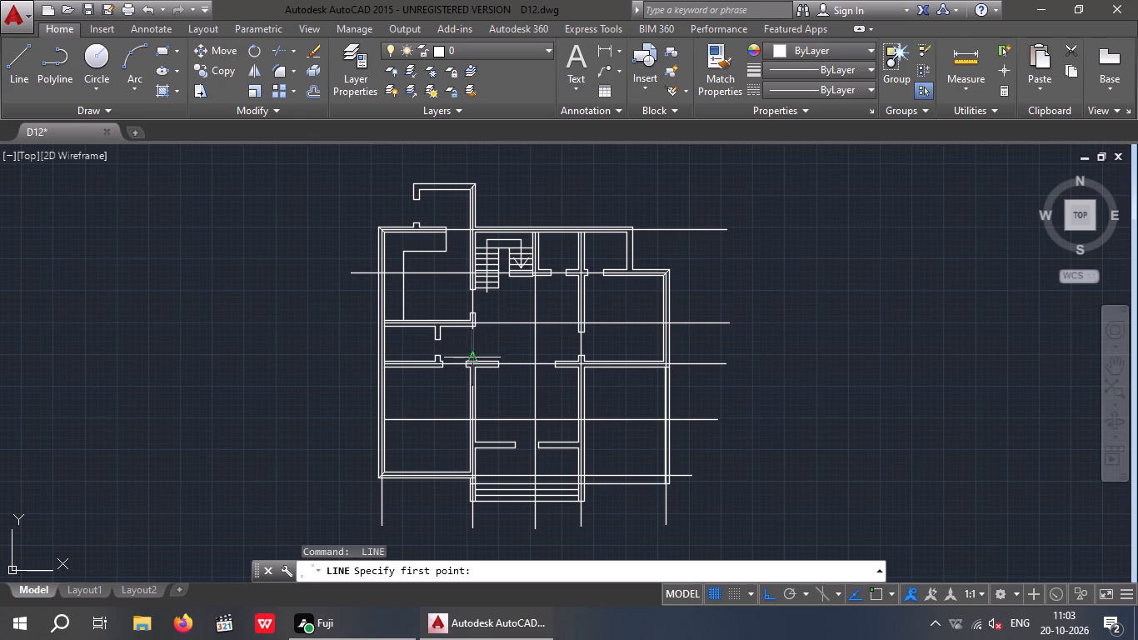
pyautogui.click(16, 57)
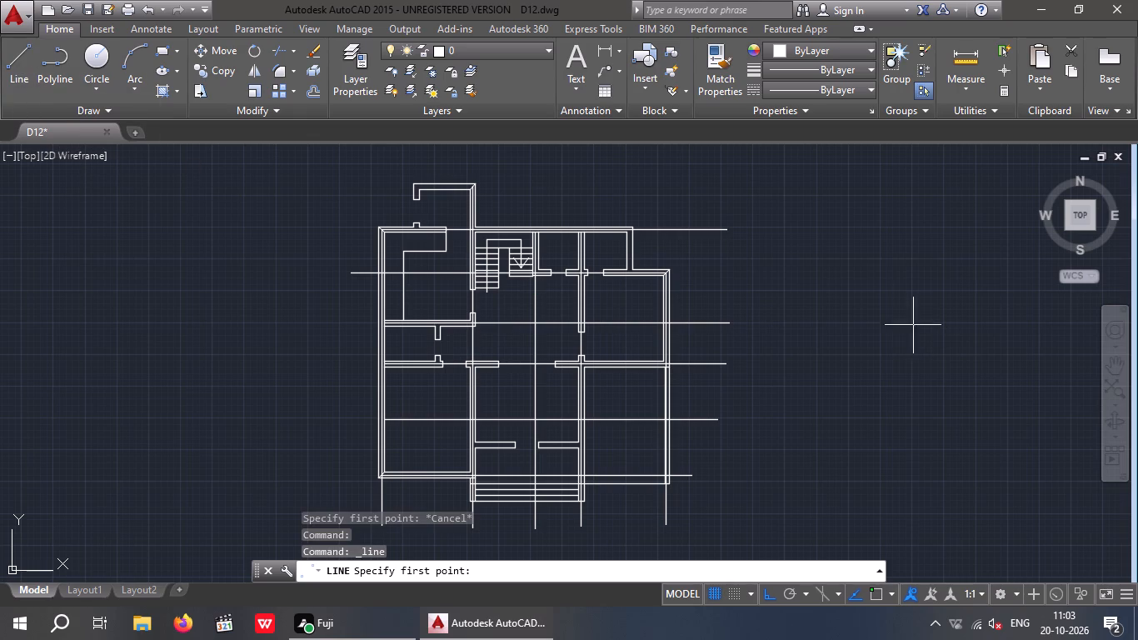
pyautogui.click(704, 195)
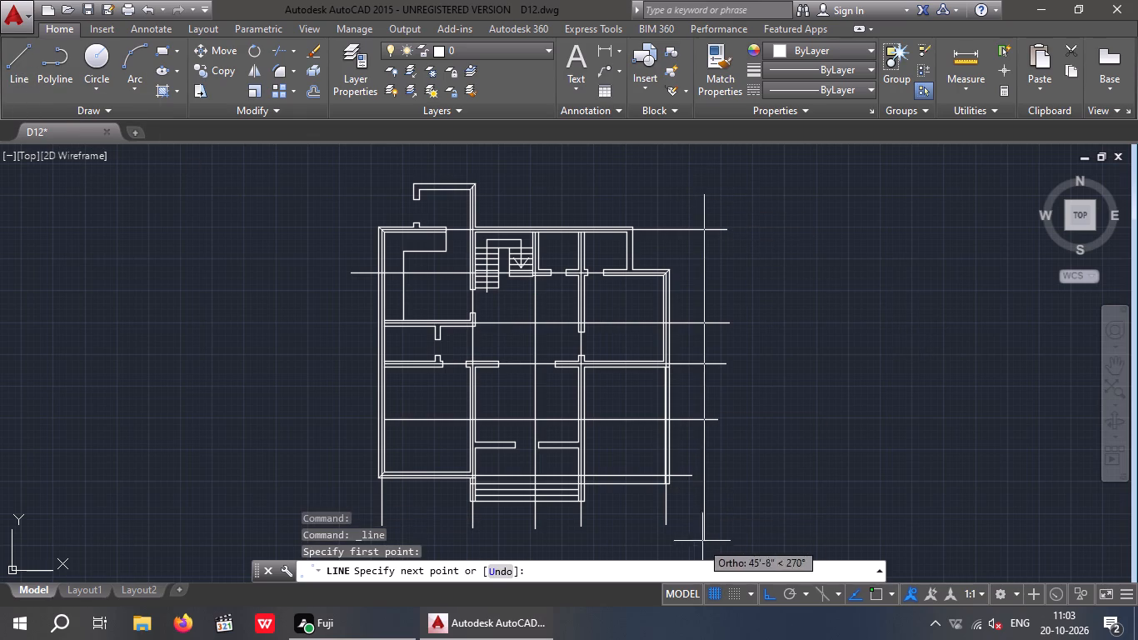
pyautogui.moveTo(707, 534); pyautogui.dragTo(673, 439, button='middle')
pyautogui.scroll(-2, 673, 441)
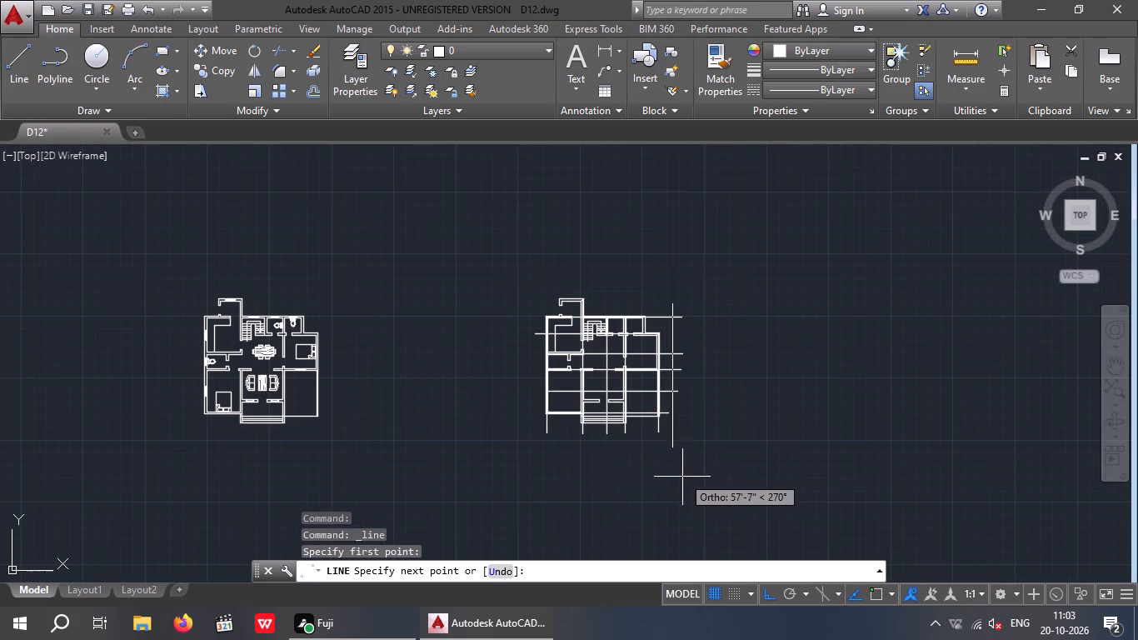
pyautogui.scroll(3, 682, 457)
pyautogui.click(648, 396)
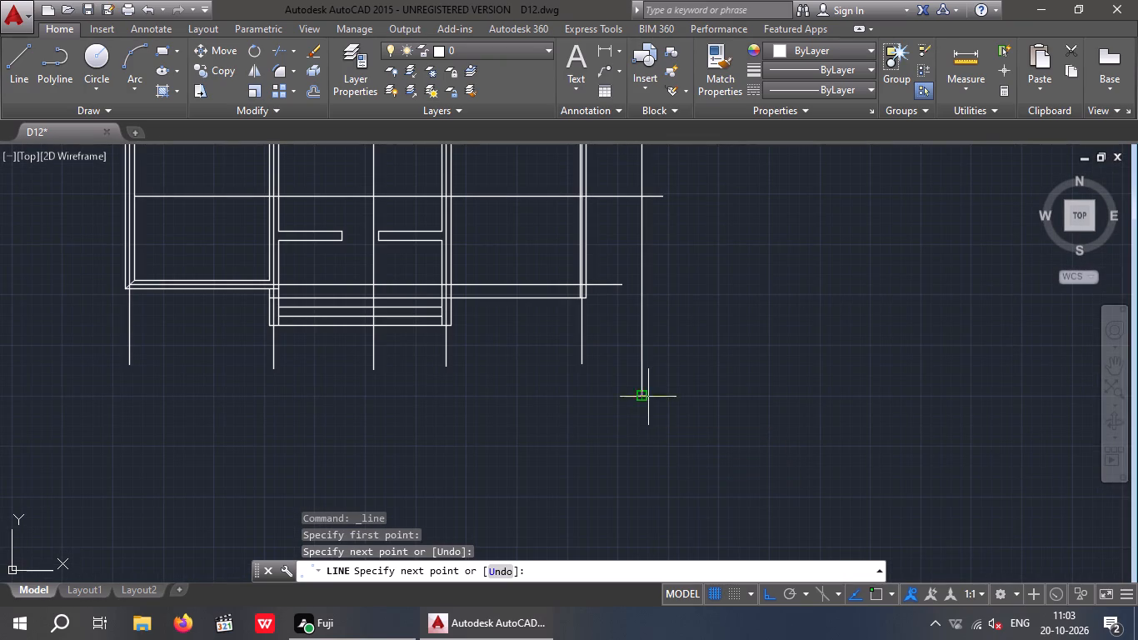
pyautogui.press('Escape')
pyautogui.press('Escape')
pyautogui.press('Escape')
# Extend the bottom wall's horizontal centreline to the vertical boundary line right of the plan.
pyautogui.write('EX')
pyautogui.press('space')
pyautogui.press('space')
pyautogui.moveTo(639, 358); pyautogui.dragTo(638, 507, button='middle')
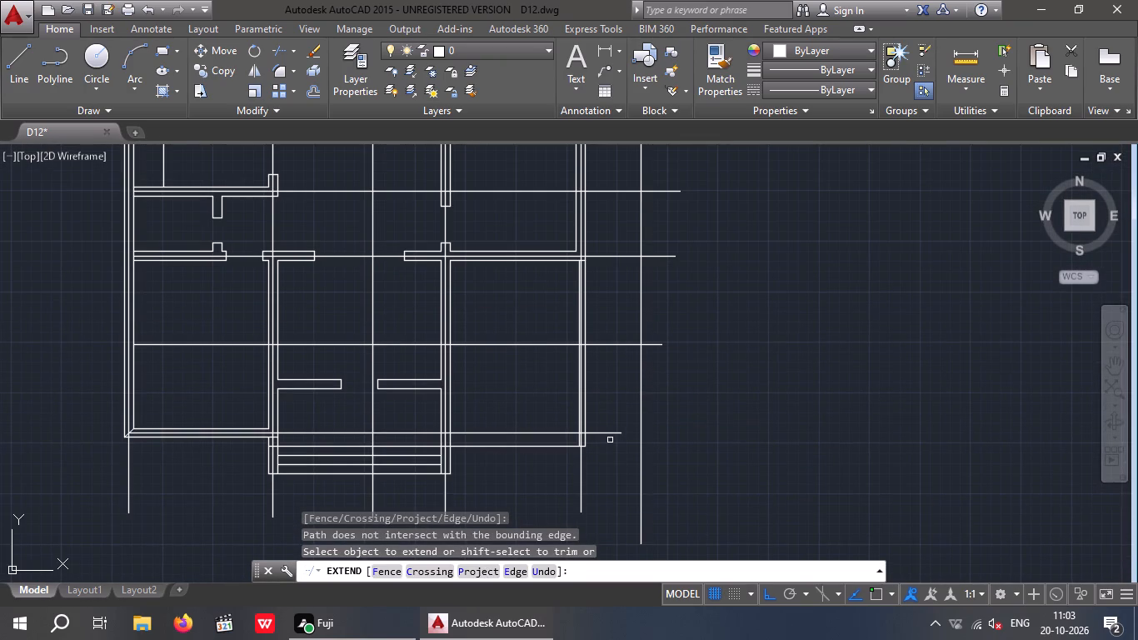
pyautogui.click(614, 435)
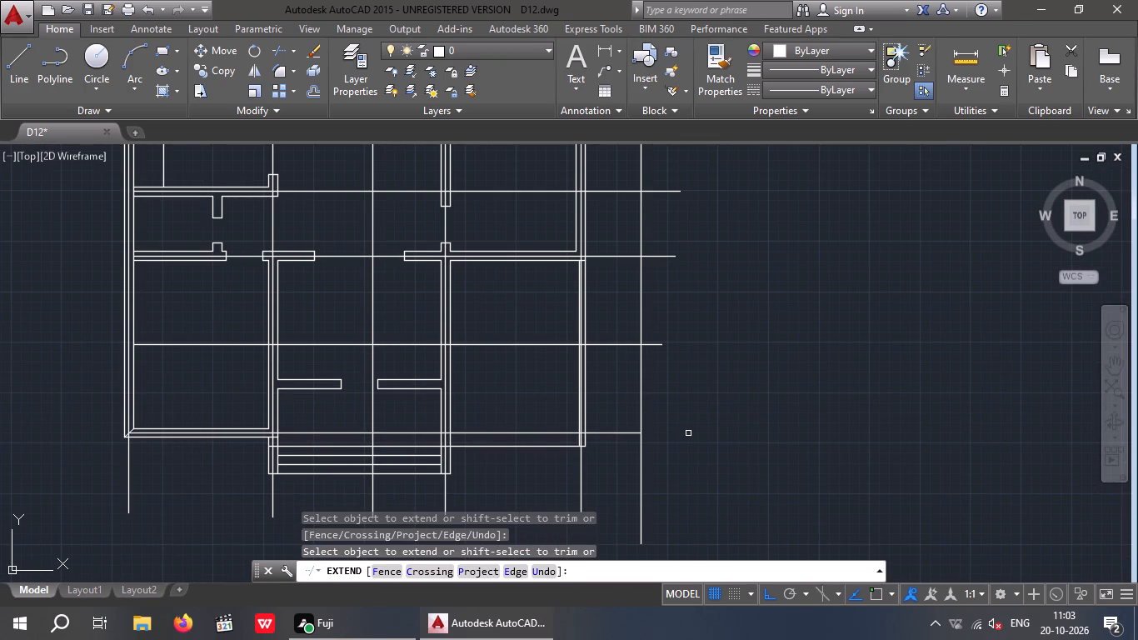
pyautogui.press('Escape')
# Trim the ends of the four longer horizontal centrelines that project beyond the vertical boundary line.
pyautogui.scroll(-1, 717, 425)
pyautogui.scroll(1, 717, 425)
pyautogui.scroll(-1, 717, 425)
pyautogui.press('Escape')
pyautogui.press('Escape')
pyautogui.write('TR')
pyautogui.press('space')
pyautogui.press('space')
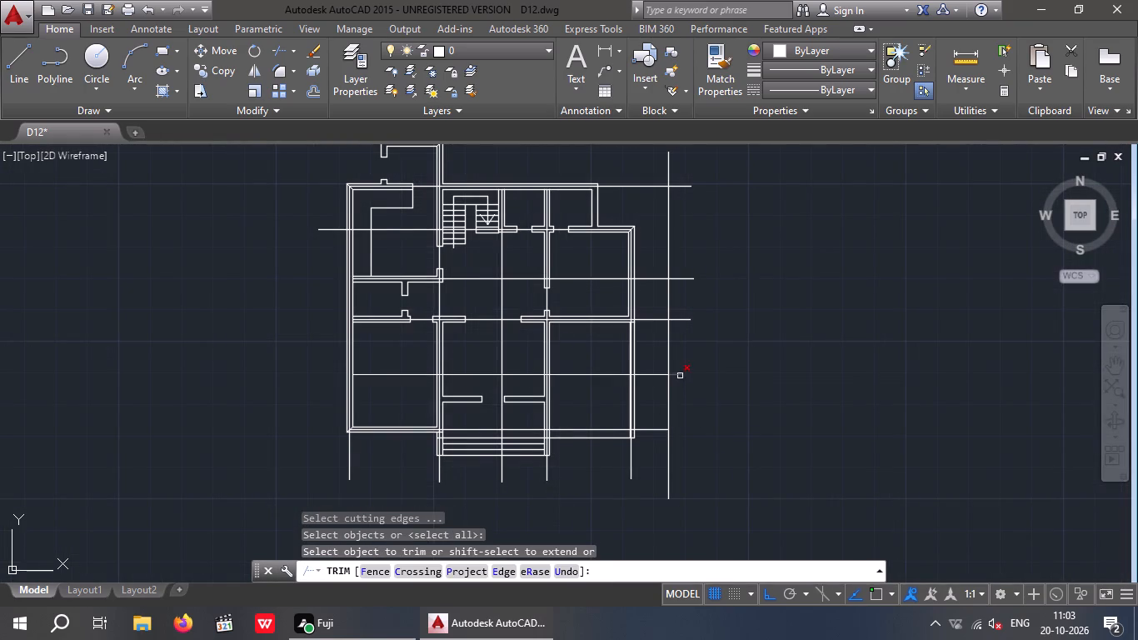
pyautogui.click(680, 376)
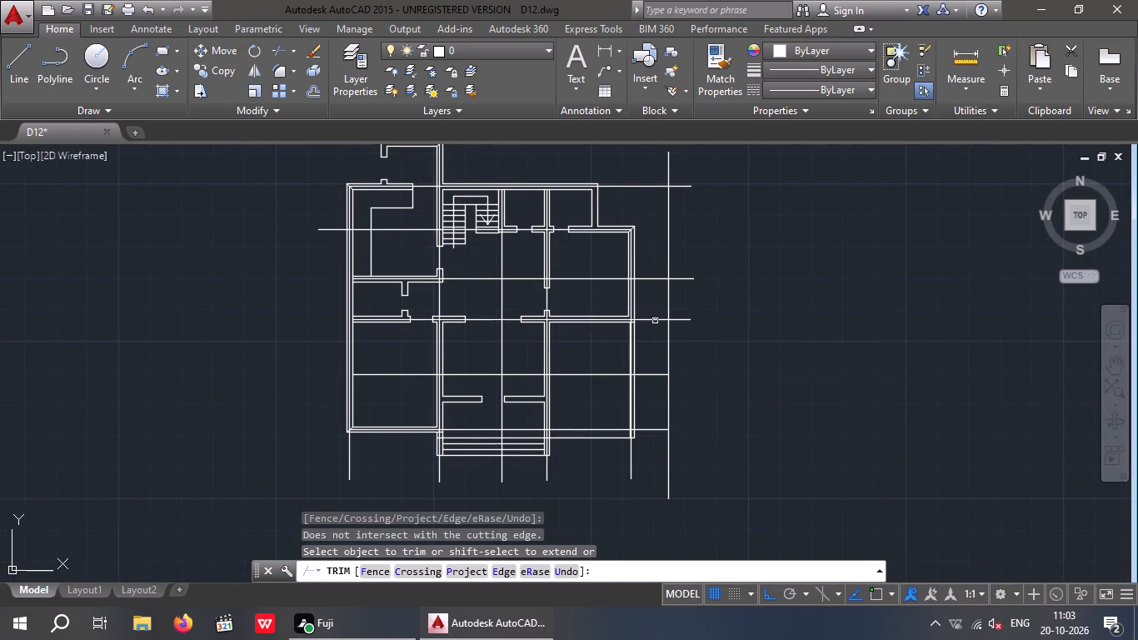
pyautogui.click(677, 319)
pyautogui.click(682, 279)
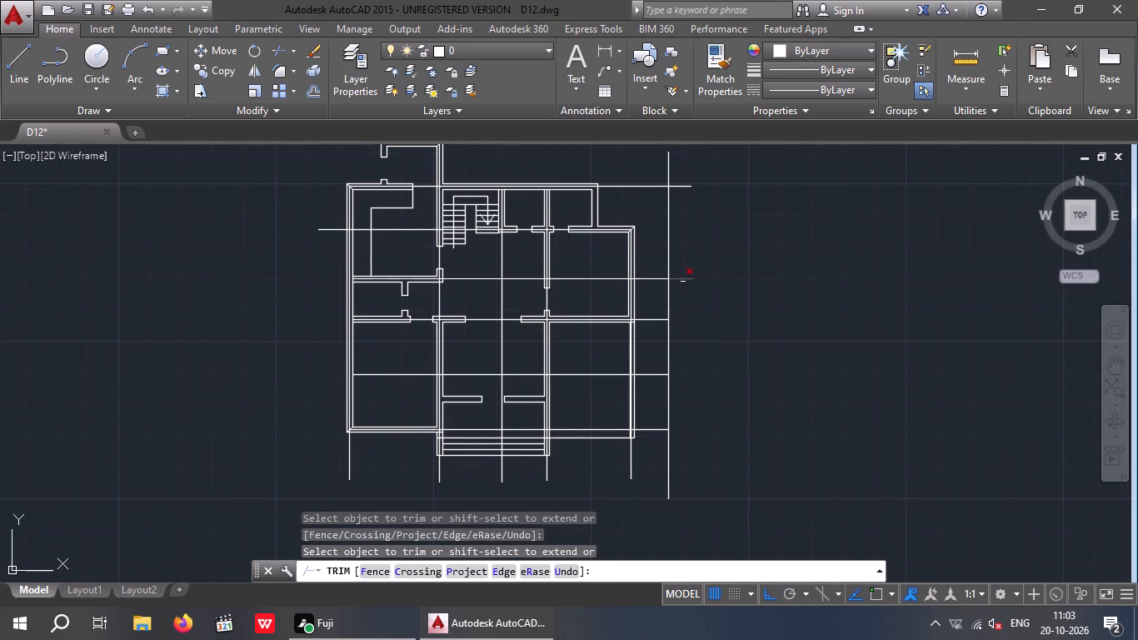
pyautogui.click(681, 186)
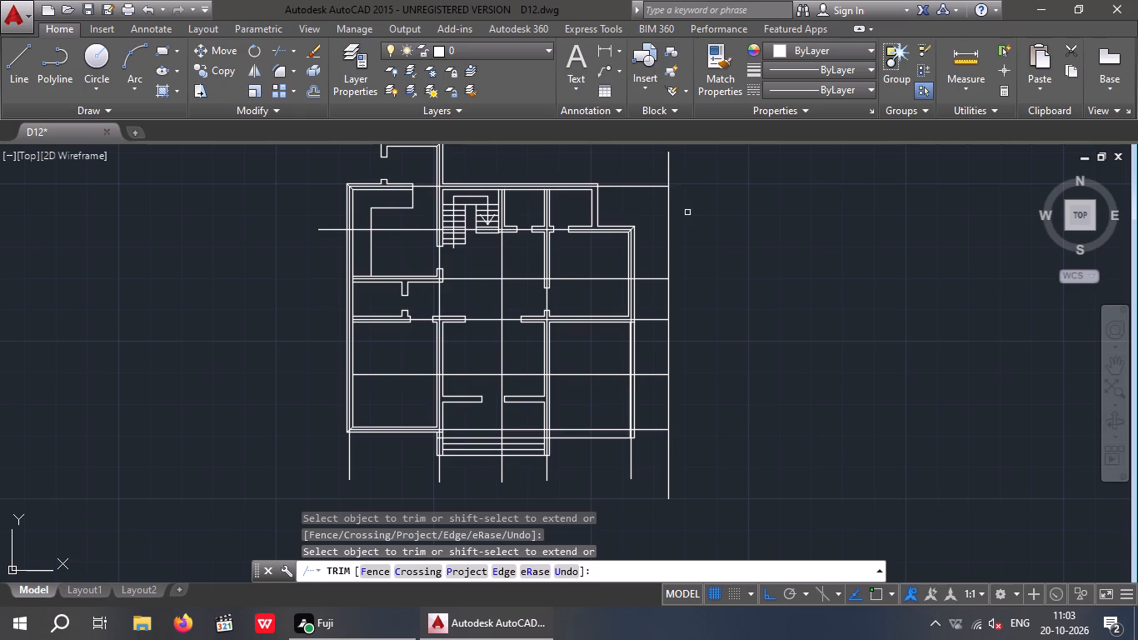
pyautogui.press('Escape')
pyautogui.press('Escape')
# Erase the vertical boundary line right of the plan.
pyautogui.moveTo(705, 212); pyautogui.dragTo(656, 237)
pyautogui.click(649, 243)
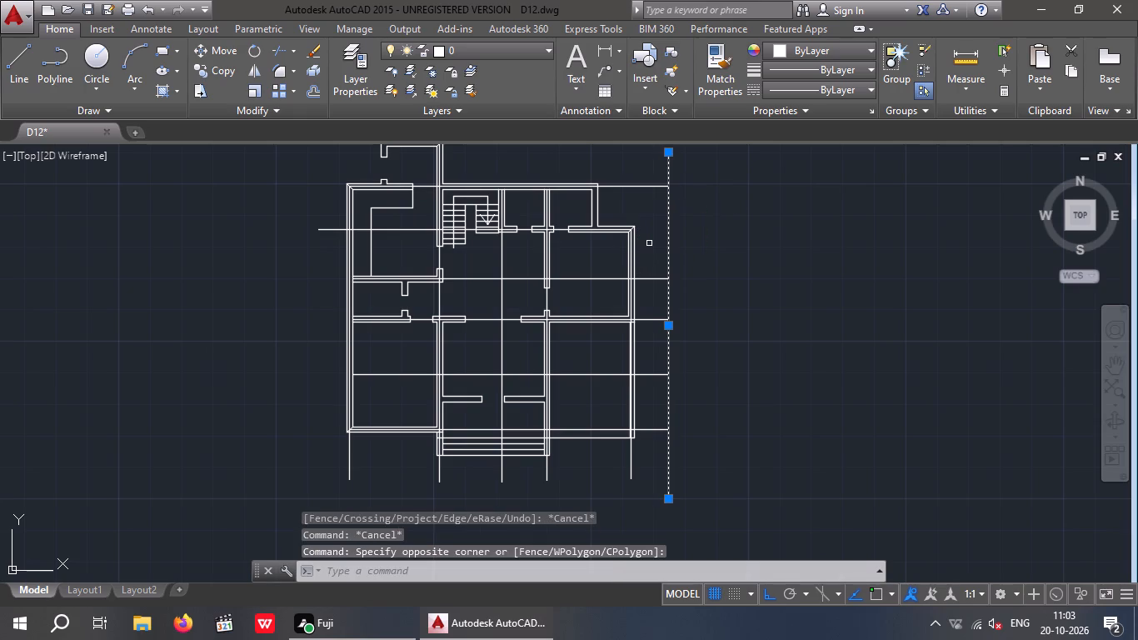
pyautogui.press('Delete')
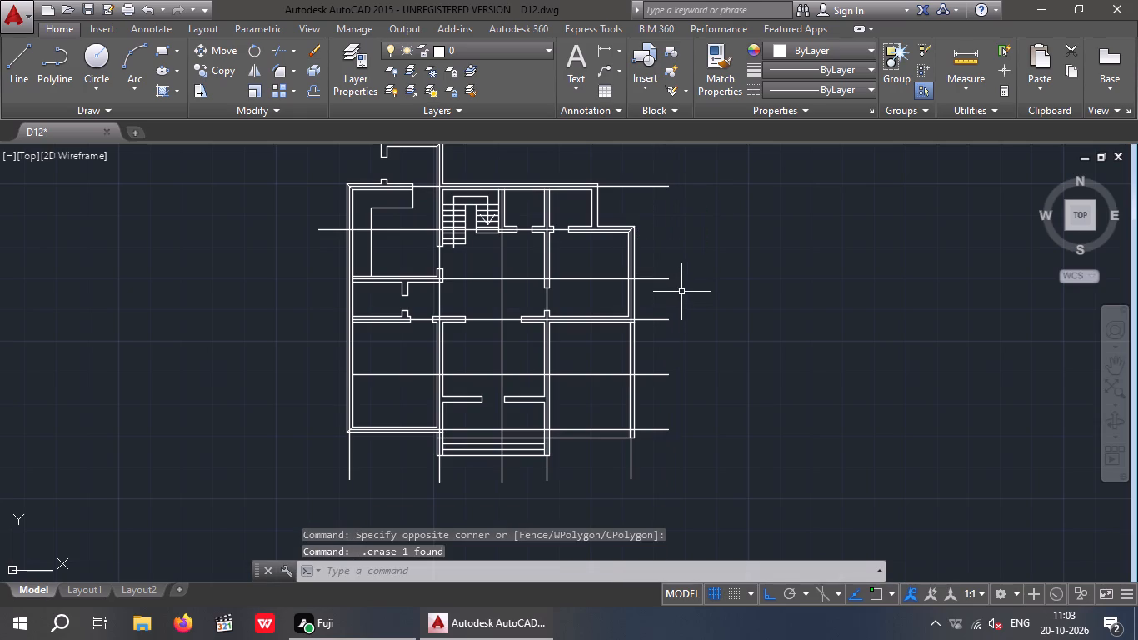
# Draw a horizontal boundary line below the steps, from the leftmost vertical centreline's lower end to beyond the rightmost vertical centreline.
pyautogui.click(22, 57)
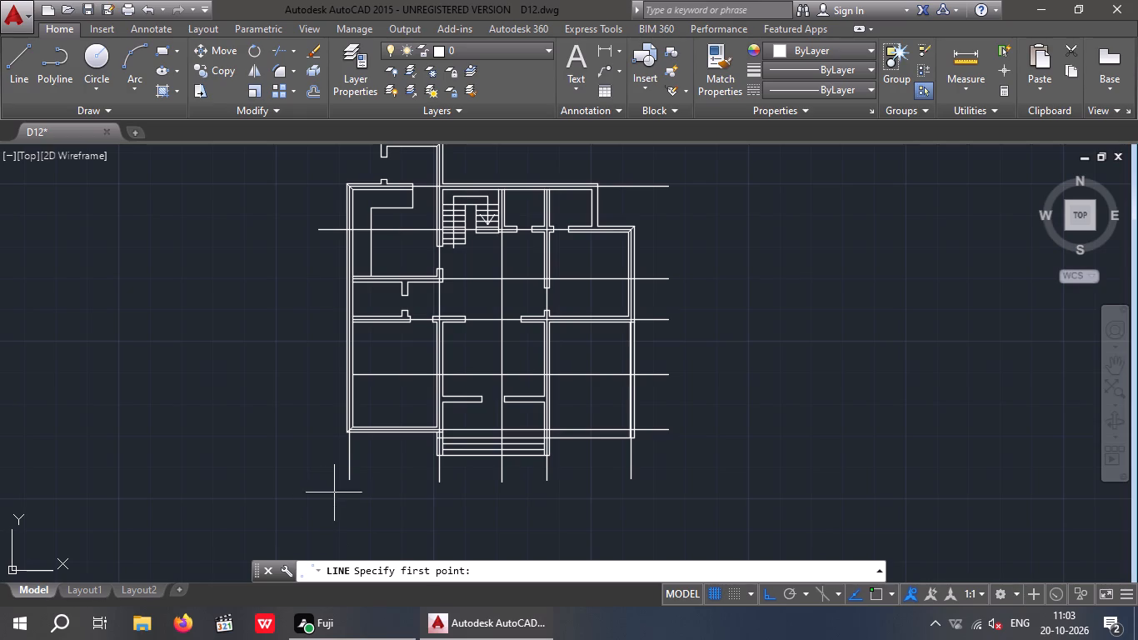
pyautogui.click(352, 481)
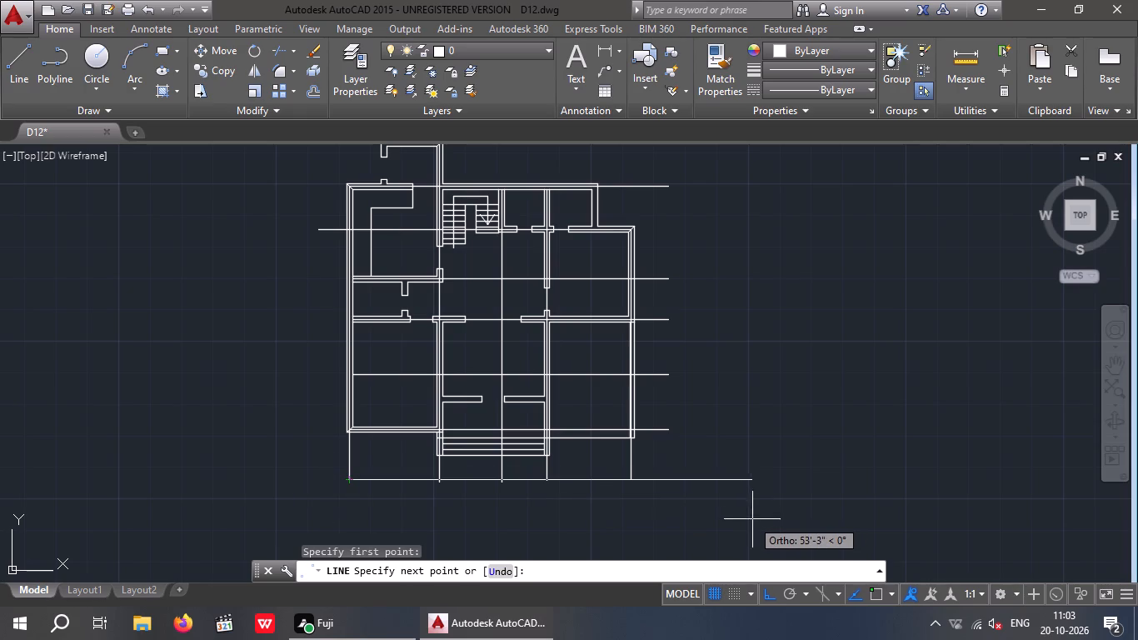
pyautogui.click(705, 492)
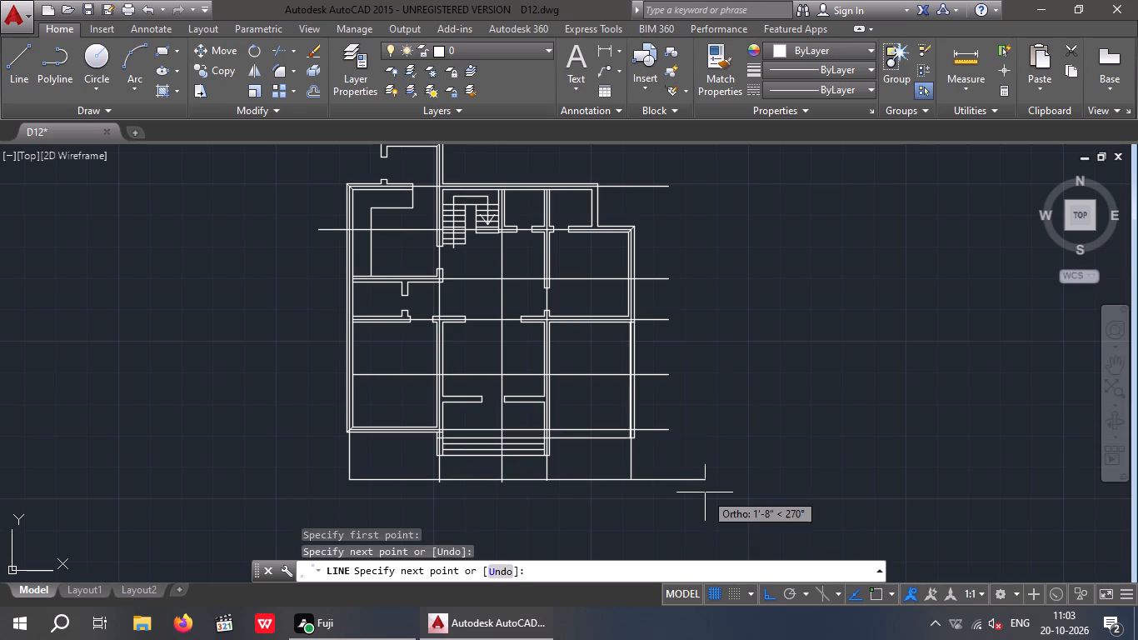
pyautogui.press('Escape')
# Trim the lower ends of the three middle vertical centrelines that project below the horizontal boundary line.
pyautogui.moveTo(715, 437); pyautogui.dragTo(720, 339, button='middle')
pyautogui.scroll(4, 415, 395)
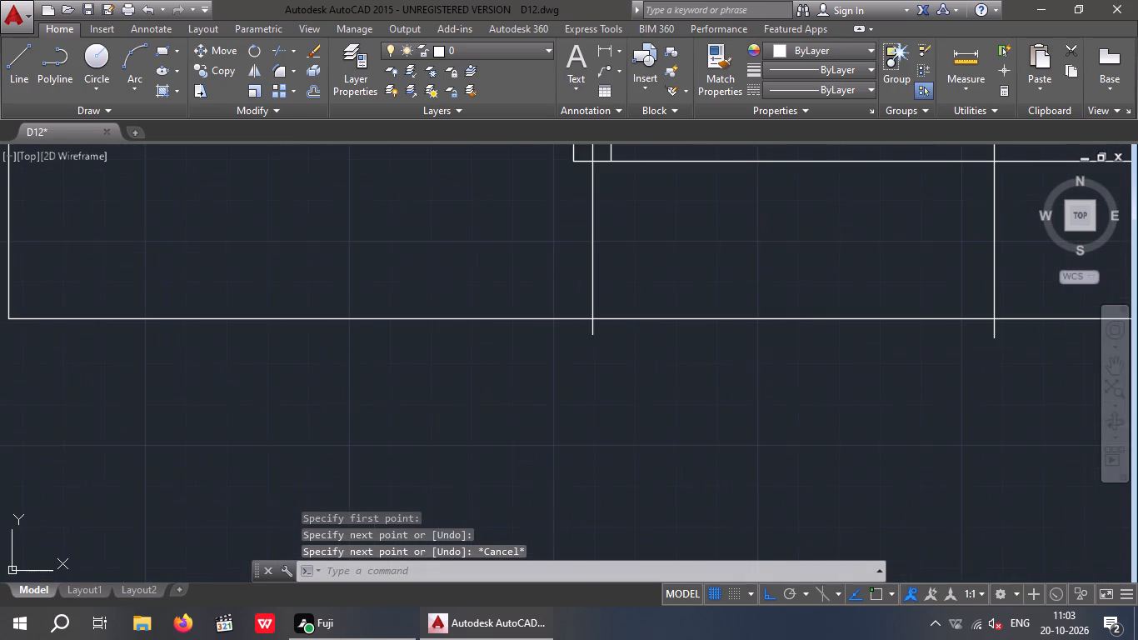
pyautogui.moveTo(583, 399); pyautogui.dragTo(497, 413, button='middle')
pyautogui.scroll(-2, 501, 414)
pyautogui.moveTo(631, 425); pyautogui.dragTo(497, 422, button='middle')
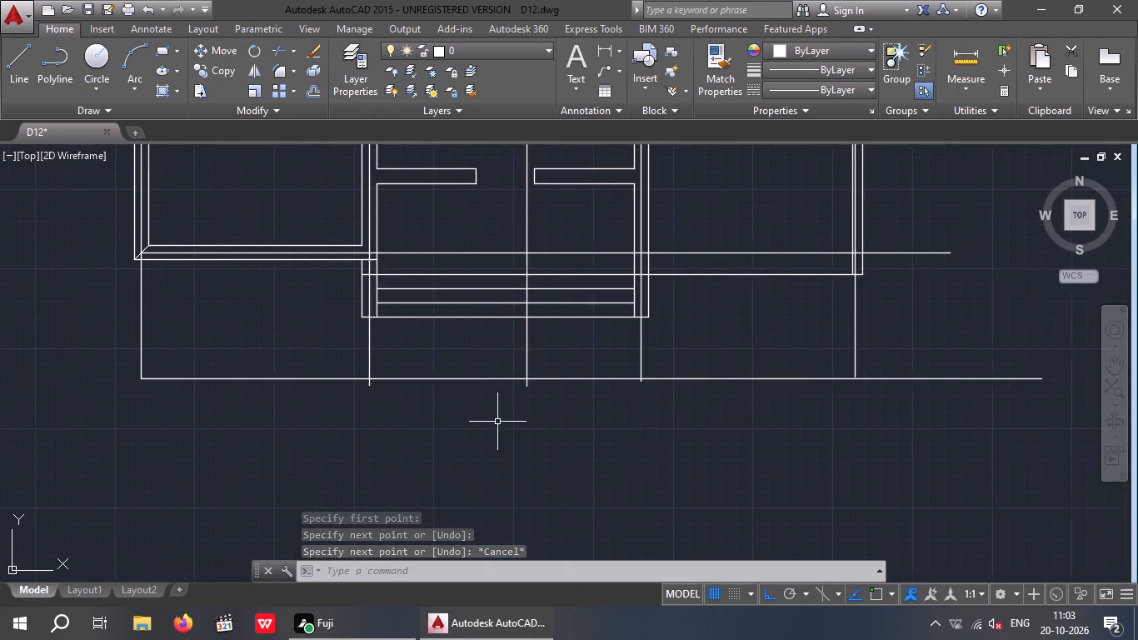
pyautogui.scroll(1, 504, 420)
pyautogui.write('TR')
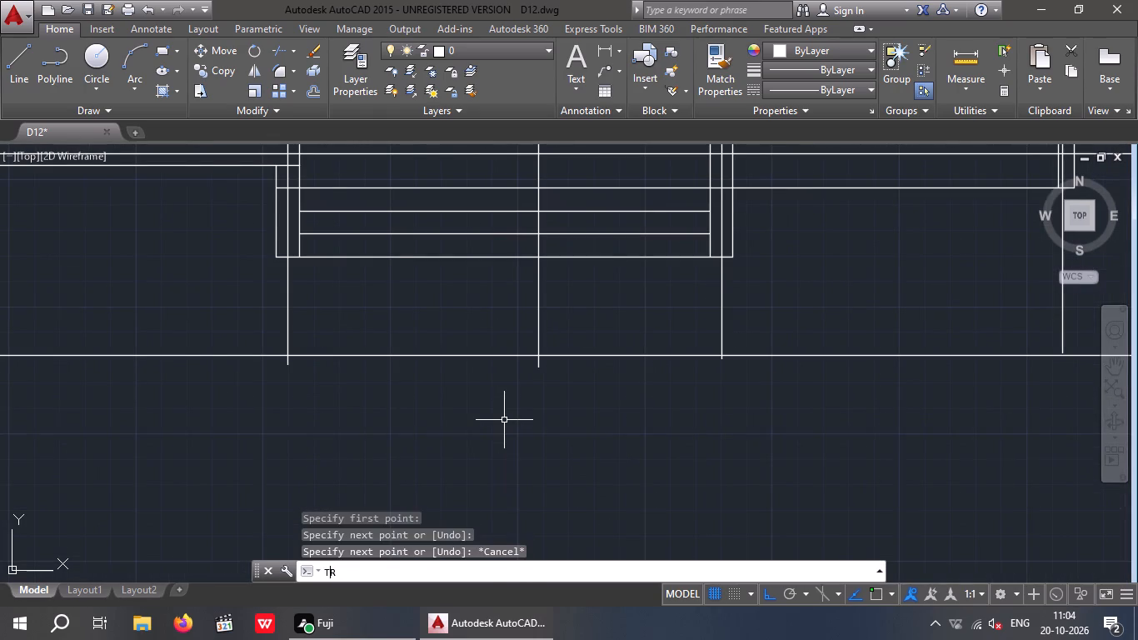
pyautogui.press('space')
pyautogui.press('space')
pyautogui.click(288, 364)
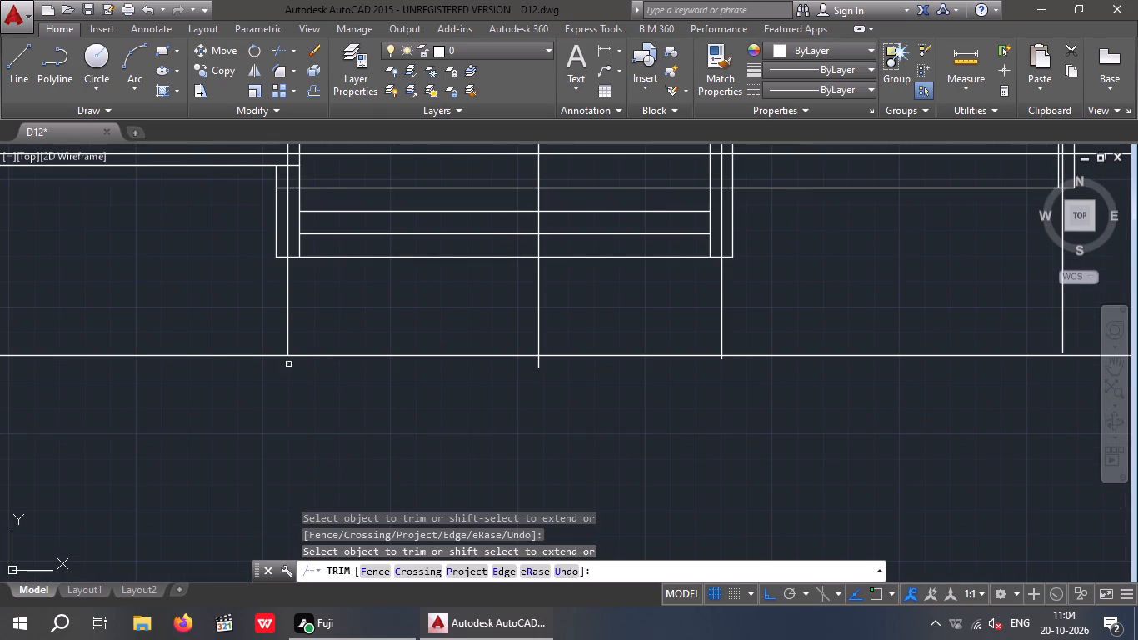
pyautogui.click(541, 365)
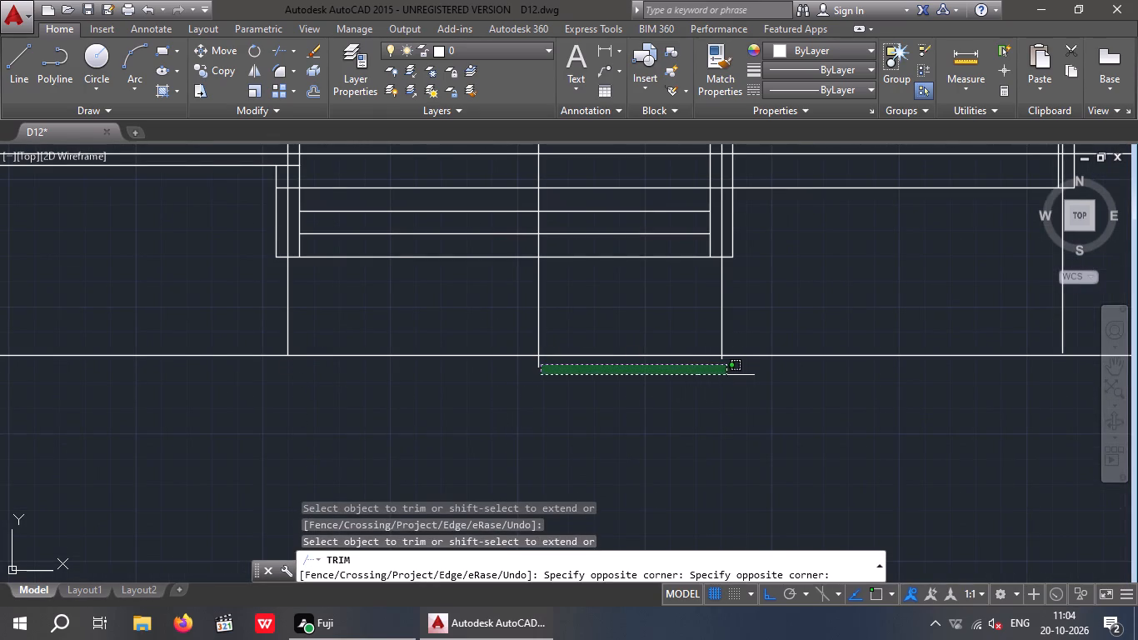
pyautogui.click(727, 374)
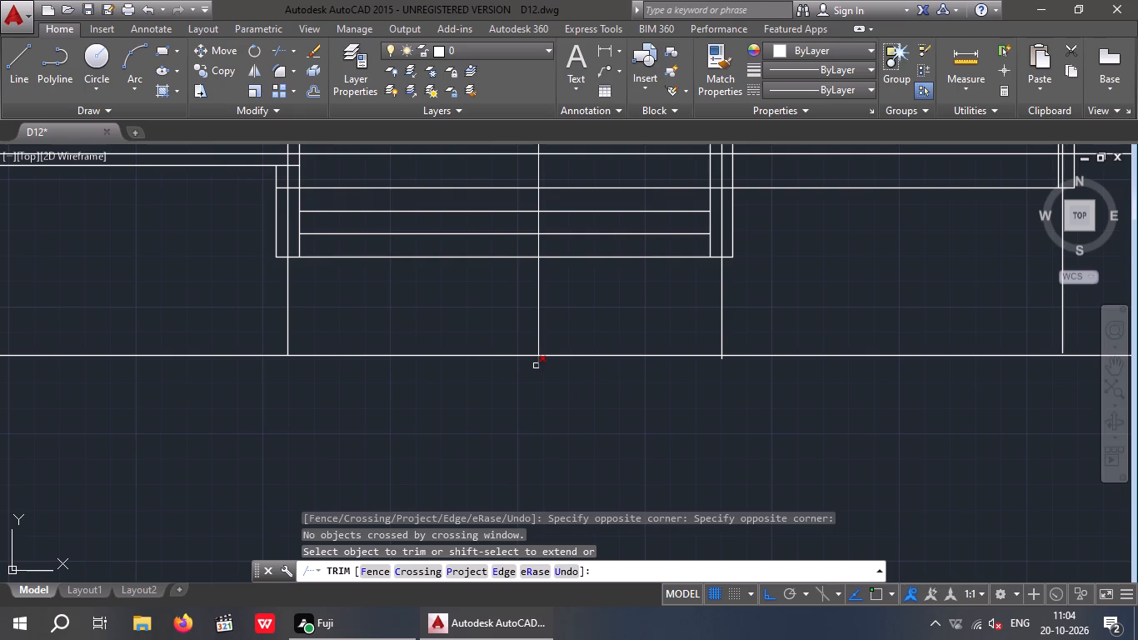
pyautogui.click(536, 366)
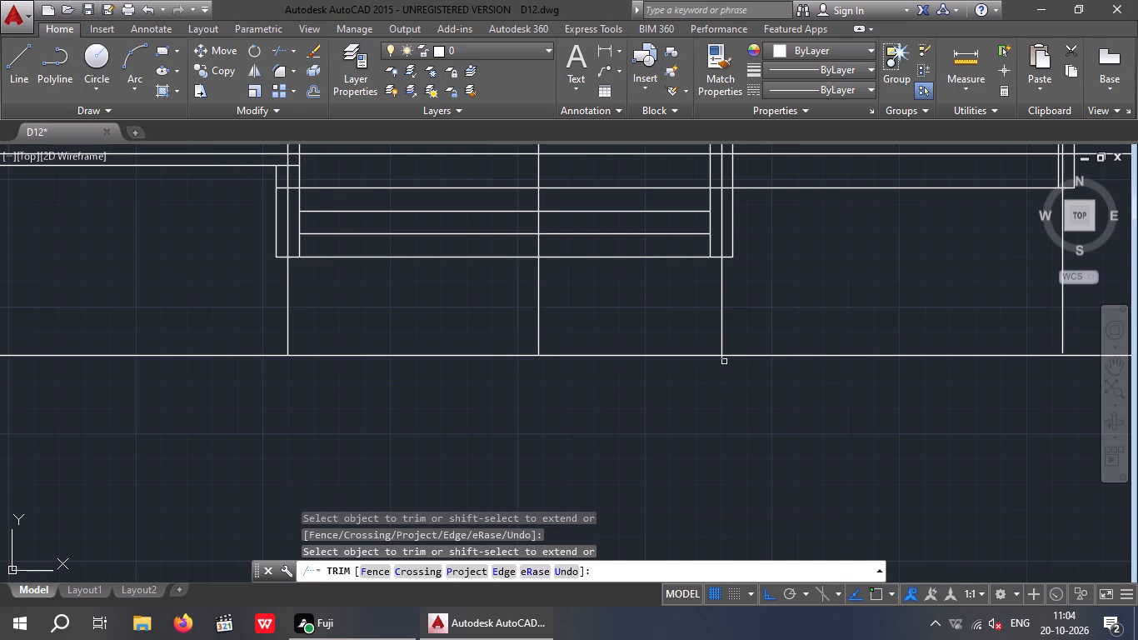
pyautogui.scroll(4, 722, 359)
pyautogui.click(710, 355)
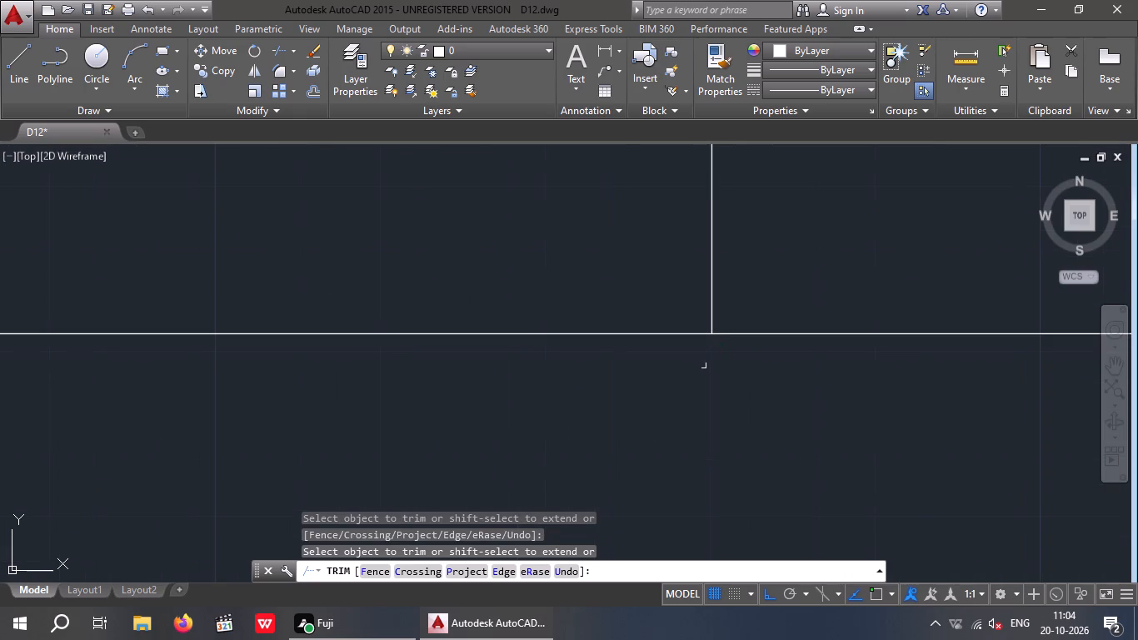
pyautogui.scroll(-4, 701, 367)
pyautogui.press('Escape')
# Erase the horizontal boundary line below the plan.
pyautogui.moveTo(878, 420); pyautogui.dragTo(848, 388)
pyautogui.click(830, 332)
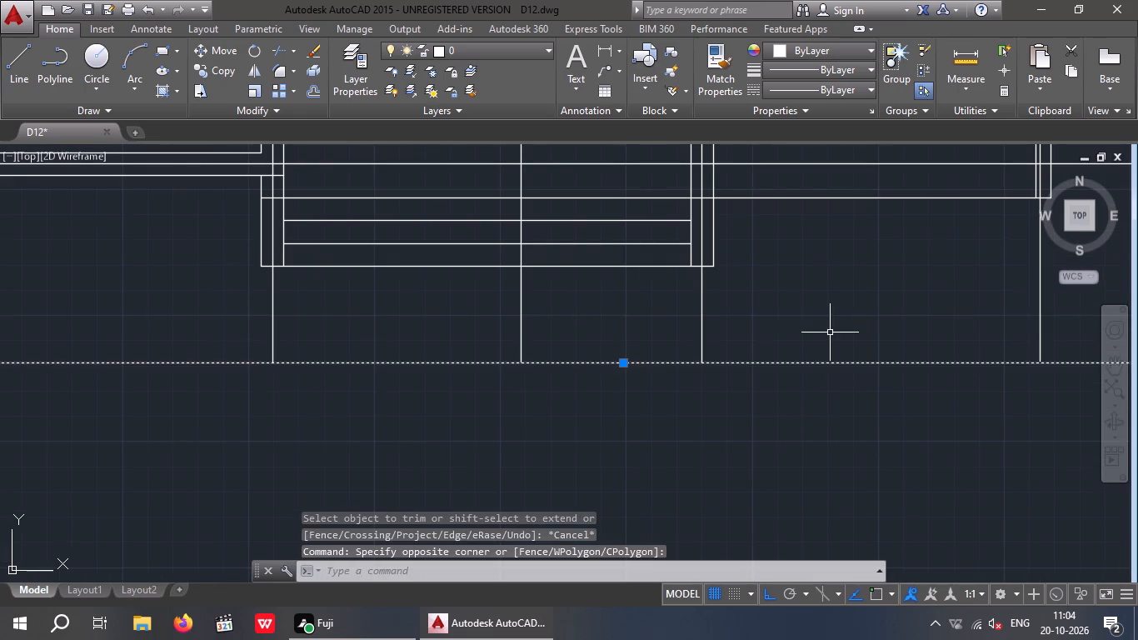
pyautogui.press('Delete')
# Draw a vertical boundary line just left of the plan, from above the top wall's centreline to below the bottom wall's centreline.
pyautogui.scroll(-2, 740, 386)
pyautogui.scroll(1, 740, 386)
pyautogui.scroll(-2, 740, 386)
pyautogui.moveTo(761, 405); pyautogui.dragTo(750, 457, button='middle')
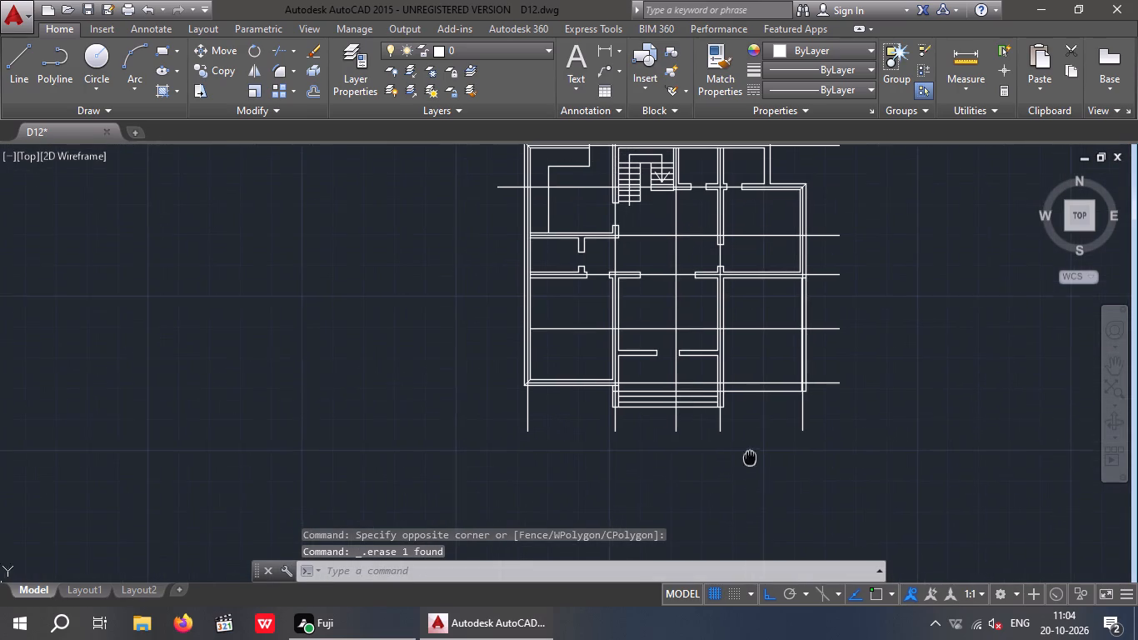
pyautogui.moveTo(596, 403); pyautogui.dragTo(576, 529, button='middle')
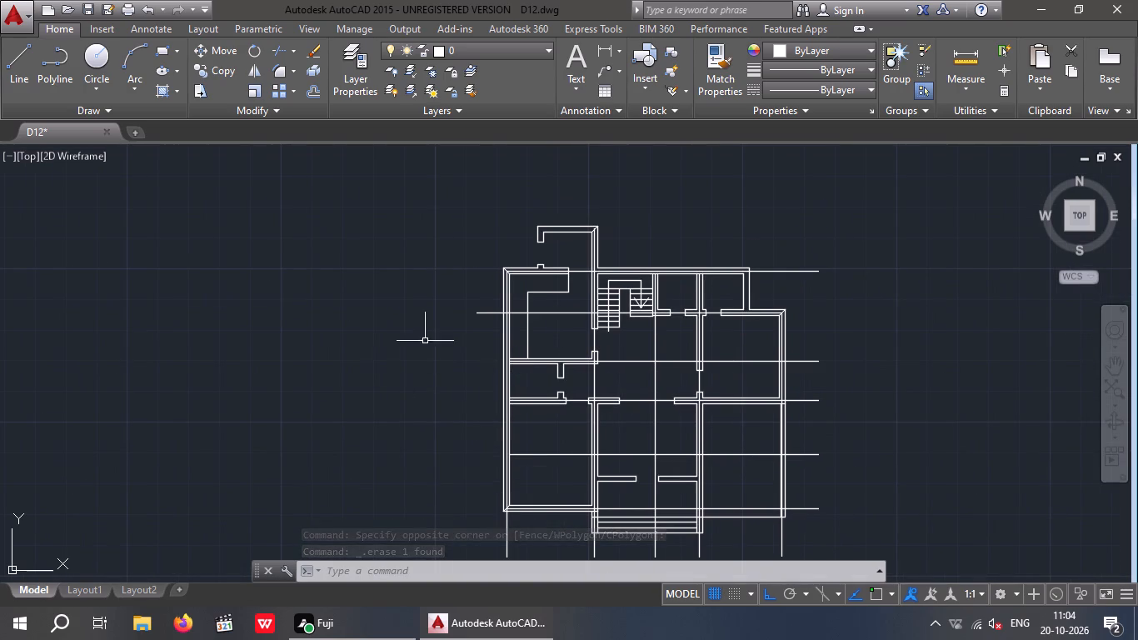
pyautogui.click(5, 60)
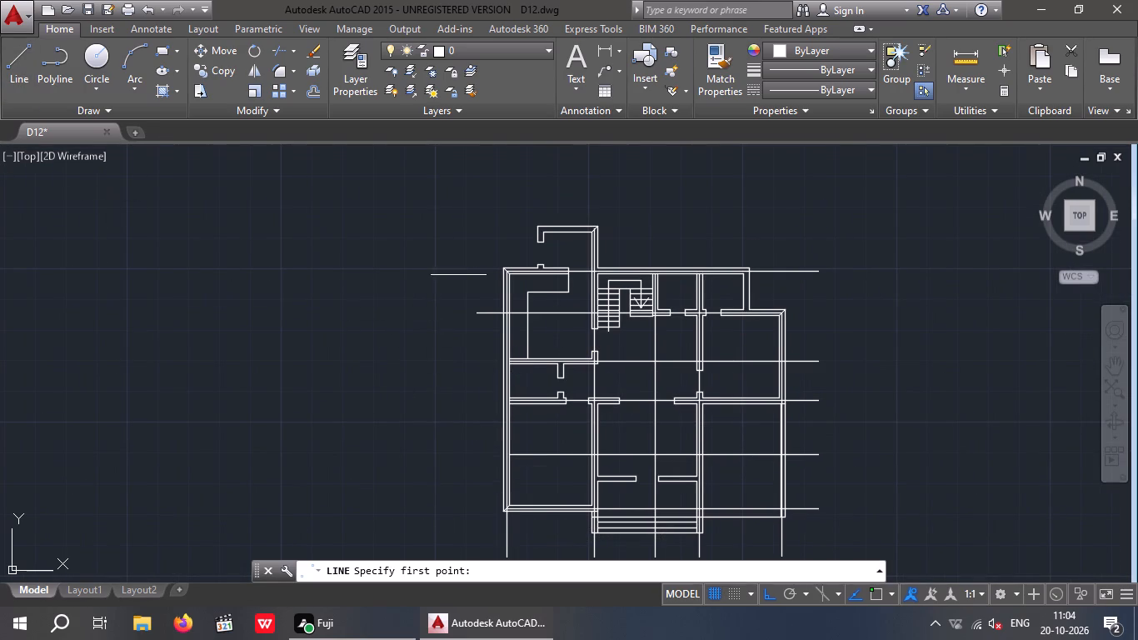
pyautogui.click(465, 267)
pyautogui.scroll(-2, 464, 297)
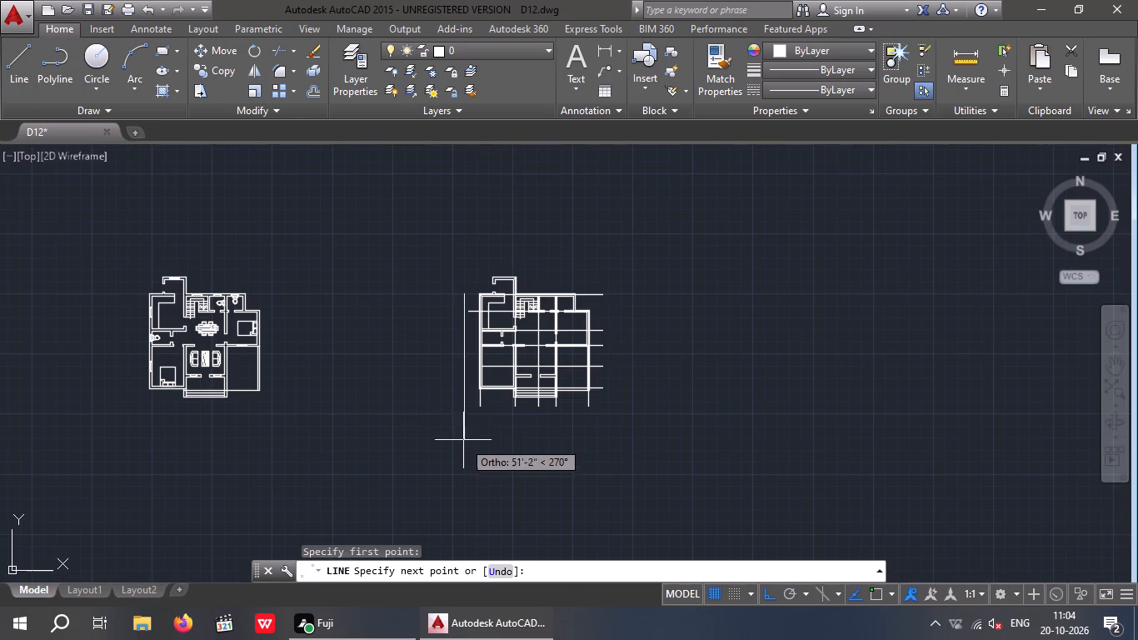
pyautogui.click(464, 400)
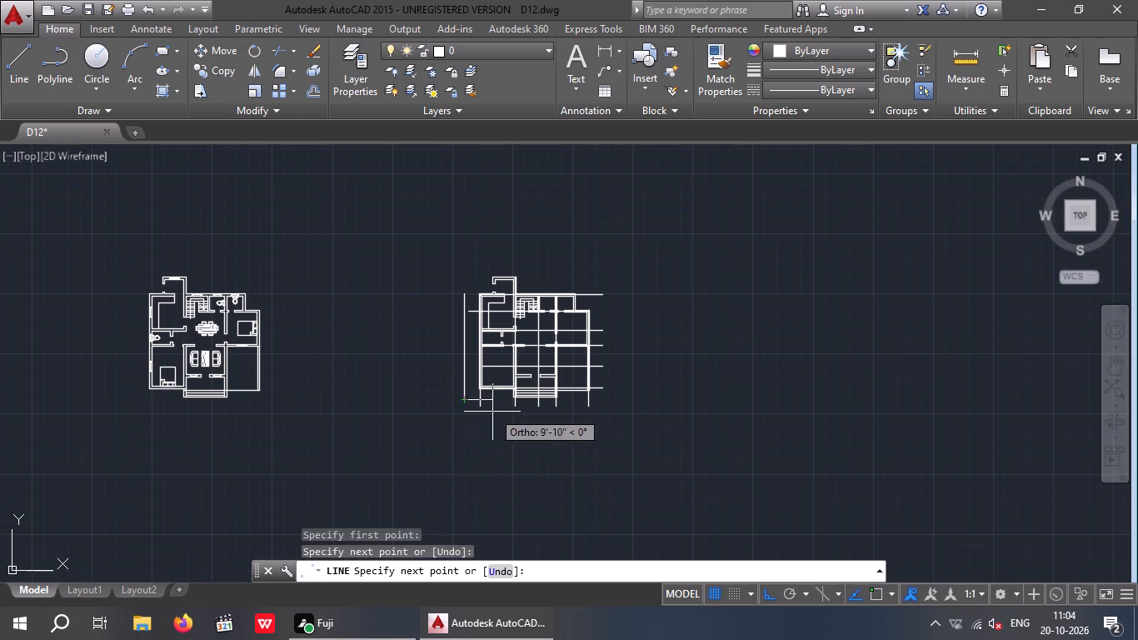
pyautogui.press('Escape')
pyautogui.press('Escape')
# Extend the top two horizontal centrelines to the vertical boundary line left of the plan.
pyautogui.scroll(3, 462, 307)
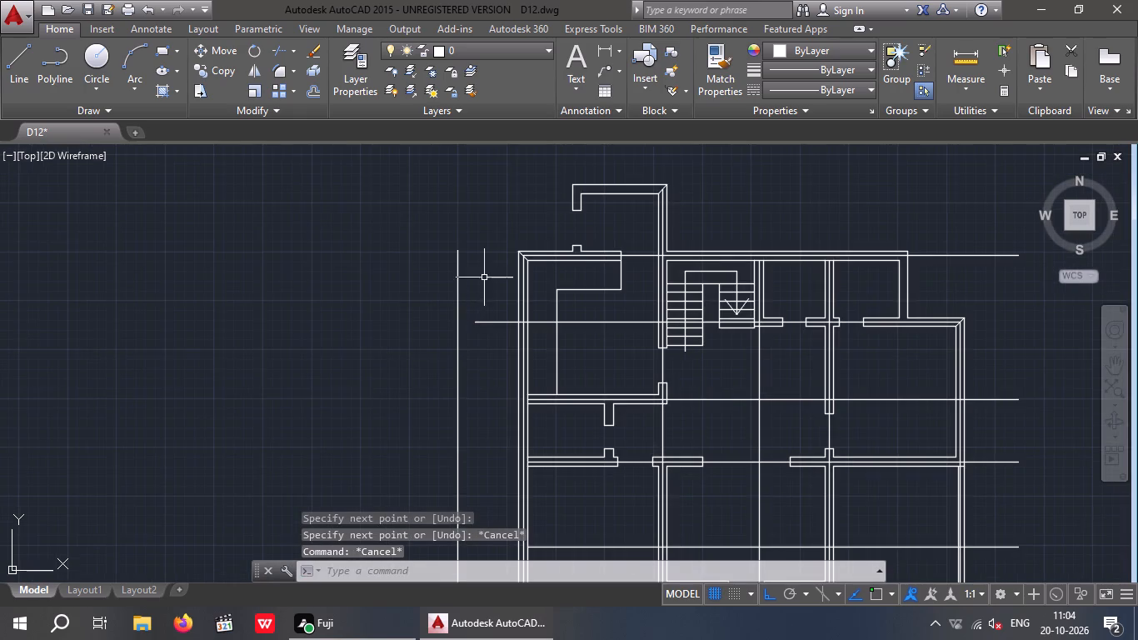
pyautogui.scroll(2, 484, 277)
pyautogui.moveTo(493, 283); pyautogui.dragTo(439, 345, button='middle')
pyautogui.press('e')
pyautogui.write('X')
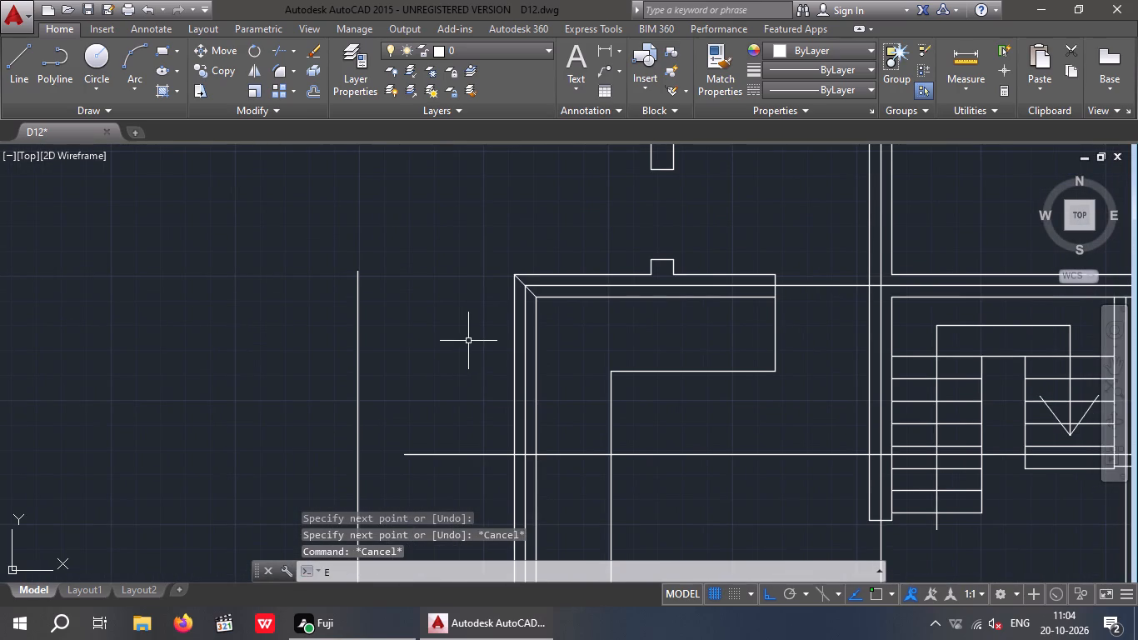
pyautogui.press('space')
pyautogui.press('space')
pyautogui.click(554, 285)
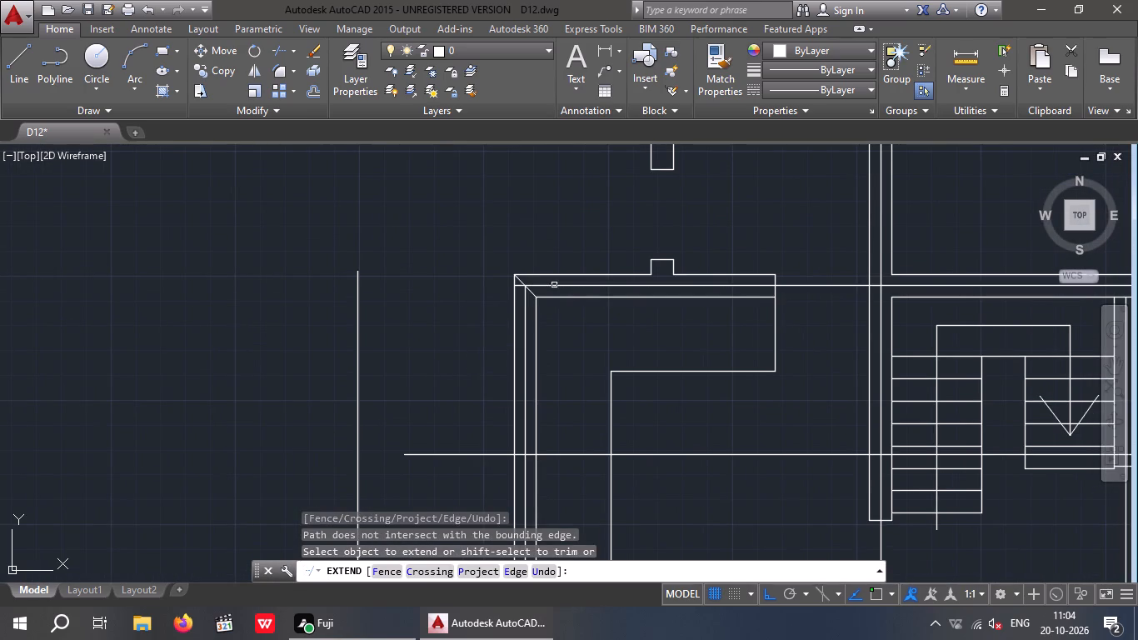
pyautogui.click(550, 286)
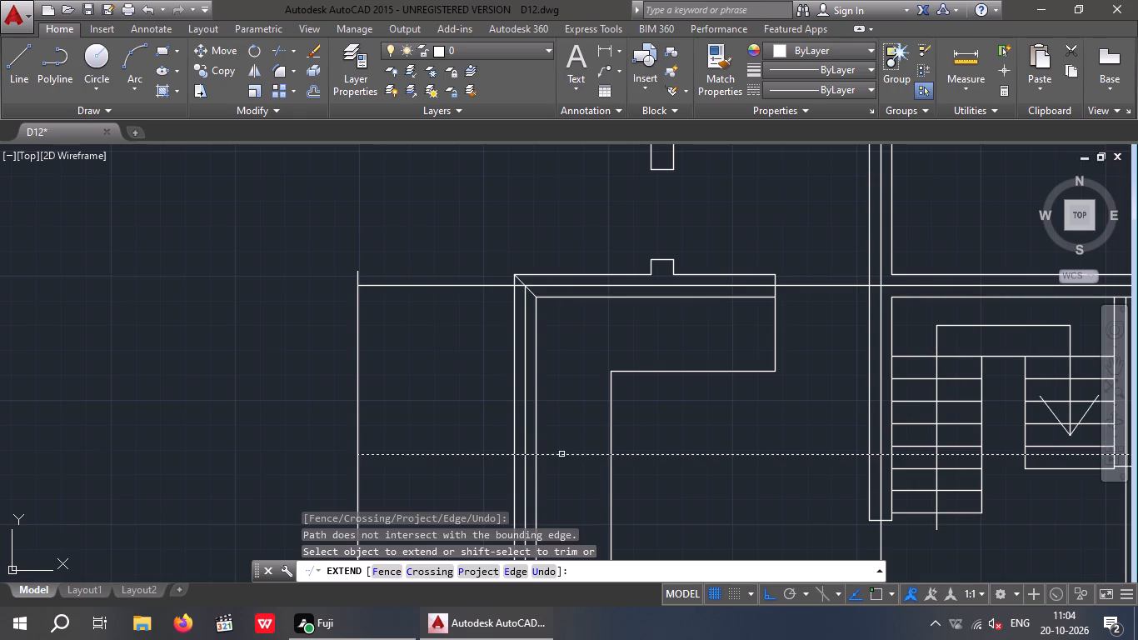
pyautogui.click(562, 453)
# Extend the third and fourth horizontal centrelines from the top to the vertical boundary line left of the plan.
pyautogui.scroll(-2, 568, 400)
pyautogui.moveTo(573, 475); pyautogui.dragTo(572, 475, button='middle')
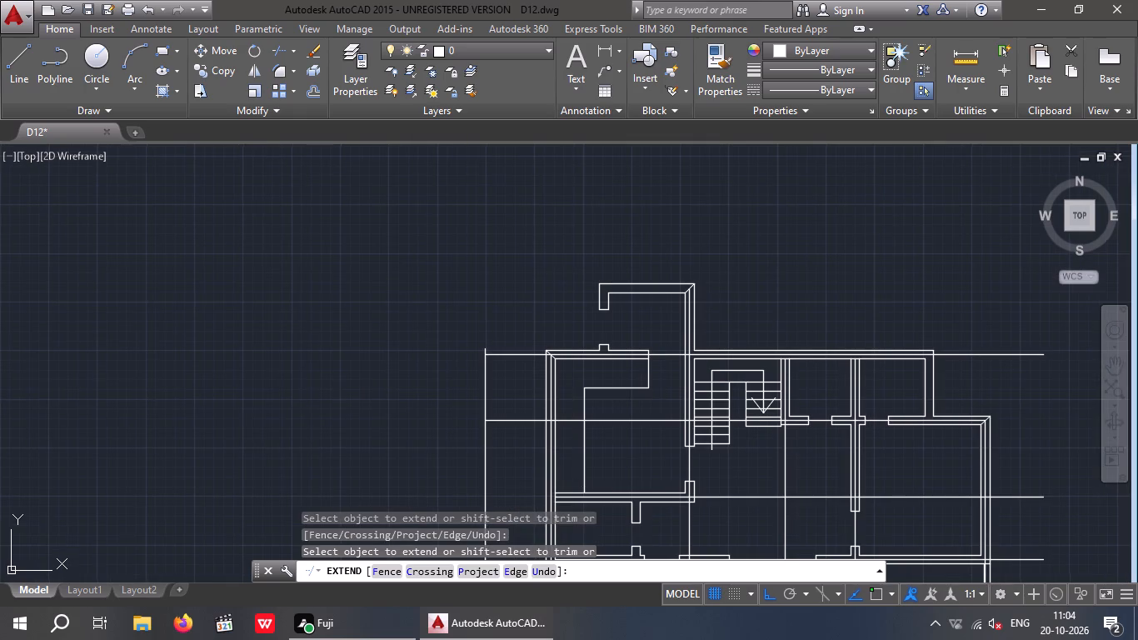
pyautogui.moveTo(572, 475); pyautogui.dragTo(557, 376, button='middle')
pyautogui.scroll(3, 549, 401)
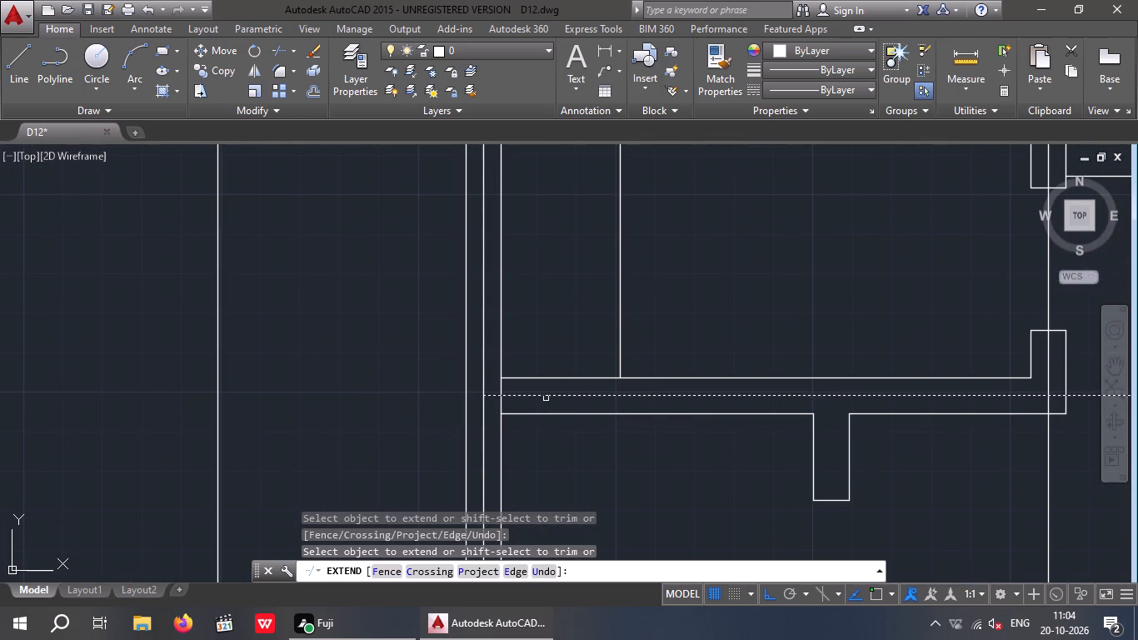
pyautogui.click(546, 398)
pyautogui.click(544, 392)
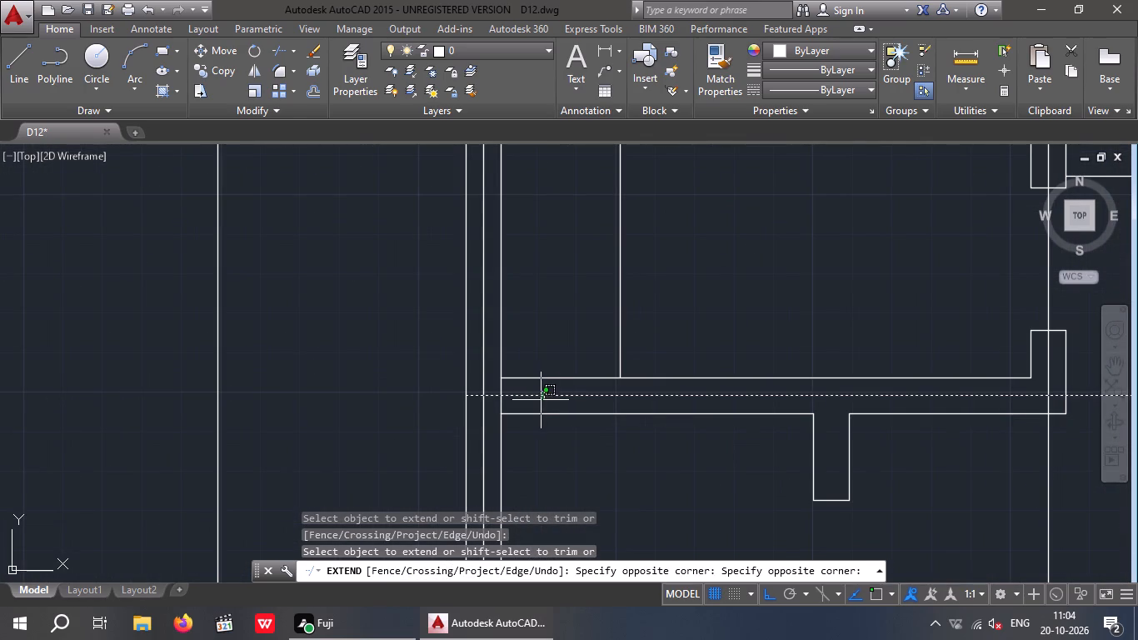
pyautogui.click(541, 400)
pyautogui.click(543, 396)
pyautogui.scroll(-4, 543, 396)
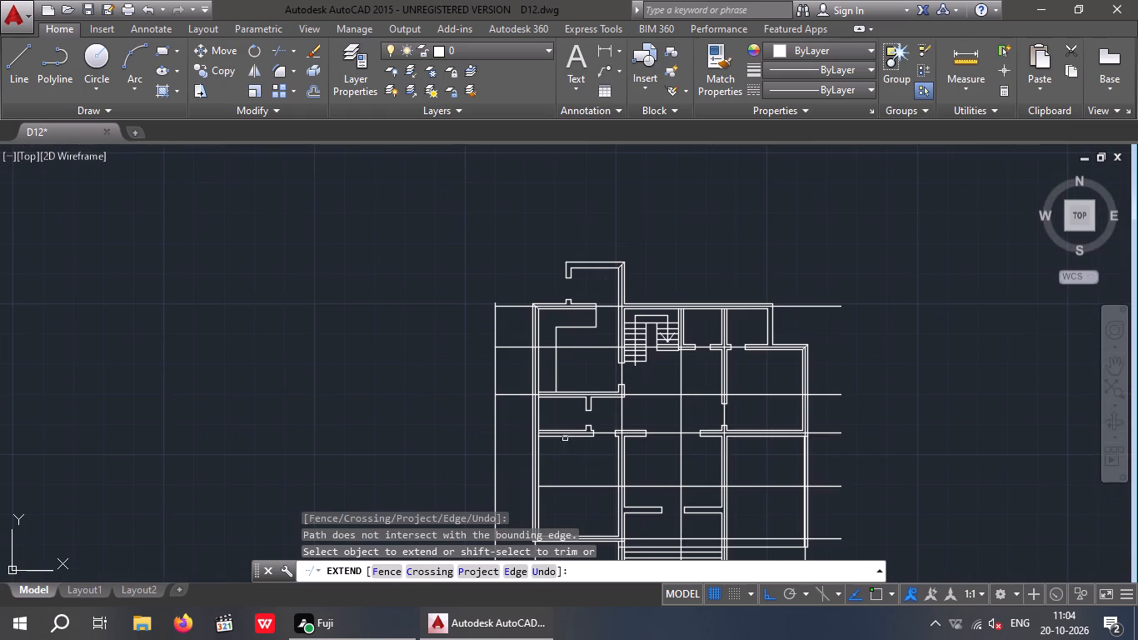
pyautogui.moveTo(562, 479); pyautogui.dragTo(548, 438, button='middle')
pyautogui.scroll(3, 536, 395)
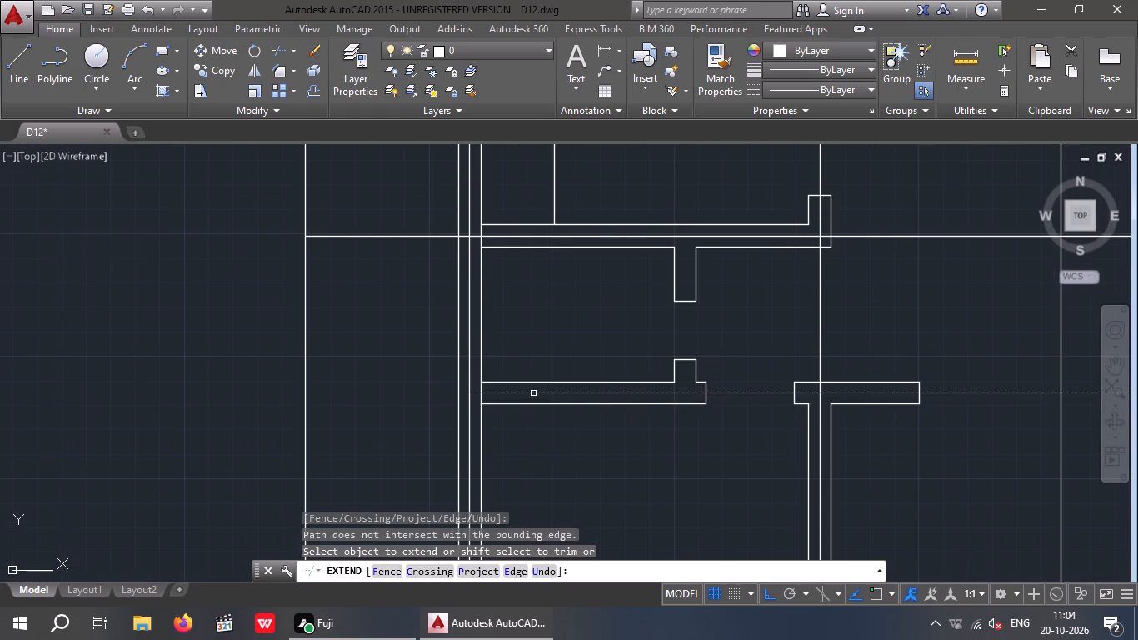
pyautogui.click(532, 393)
pyautogui.click(524, 393)
pyautogui.click(518, 395)
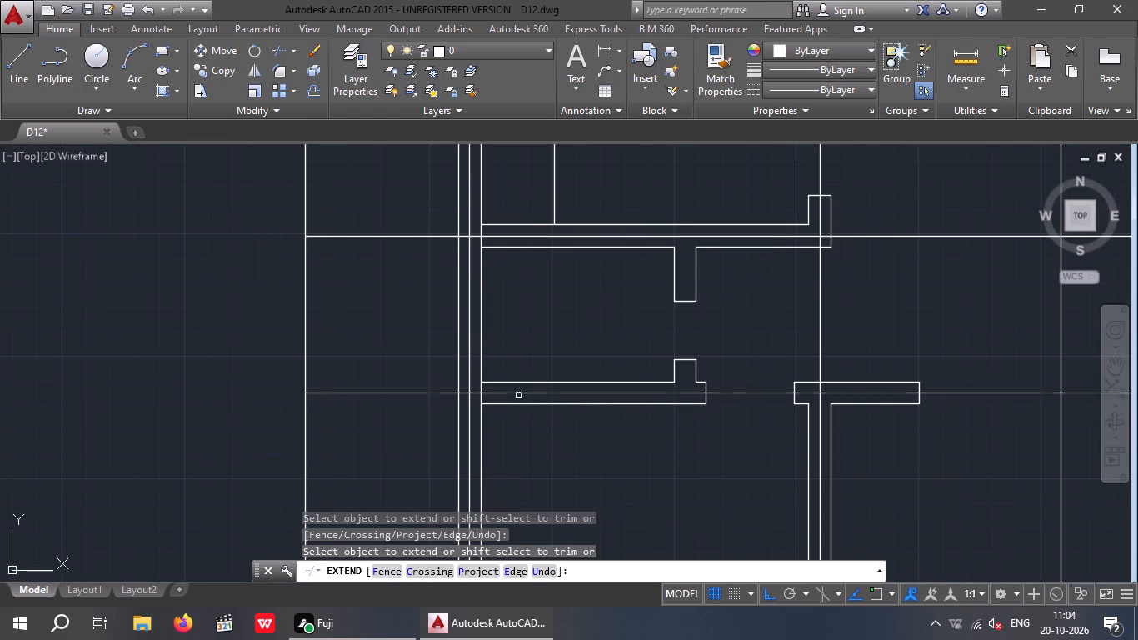
# Extend the fifth horizontal centreline, crossing the lower-left room, to the vertical boundary line left of the plan.
pyautogui.scroll(-2, 520, 394)
pyautogui.moveTo(551, 454); pyautogui.dragTo(545, 379, button='middle')
pyautogui.scroll(2, 533, 412)
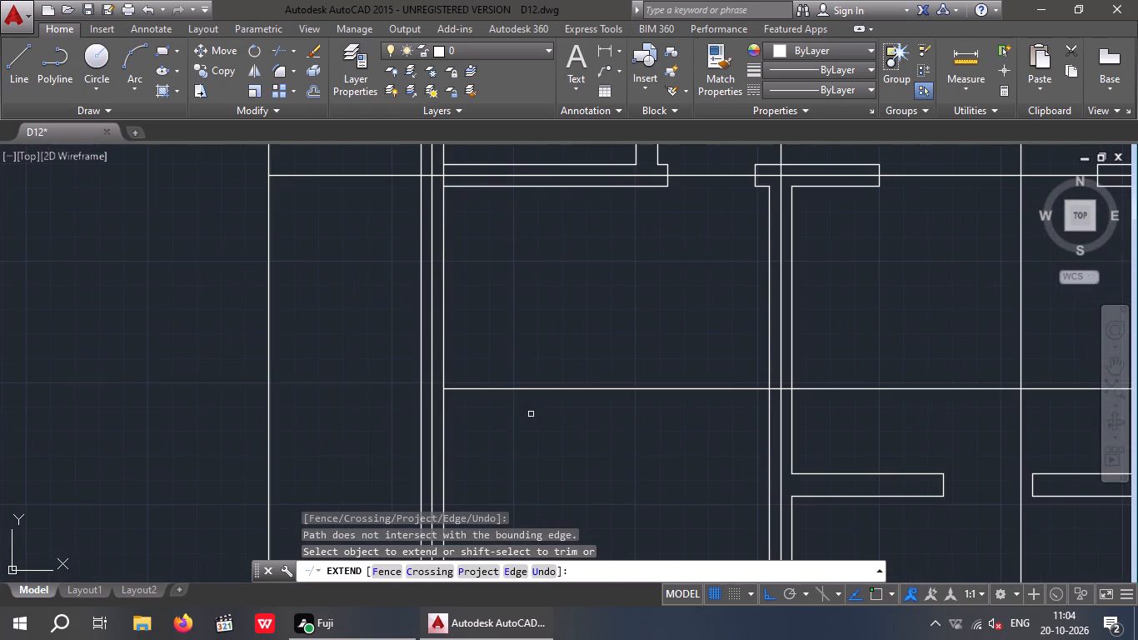
pyautogui.moveTo(537, 421); pyautogui.dragTo(530, 405)
pyautogui.click(524, 350)
pyautogui.moveTo(542, 435); pyautogui.dragTo(528, 416)
pyautogui.click(507, 353)
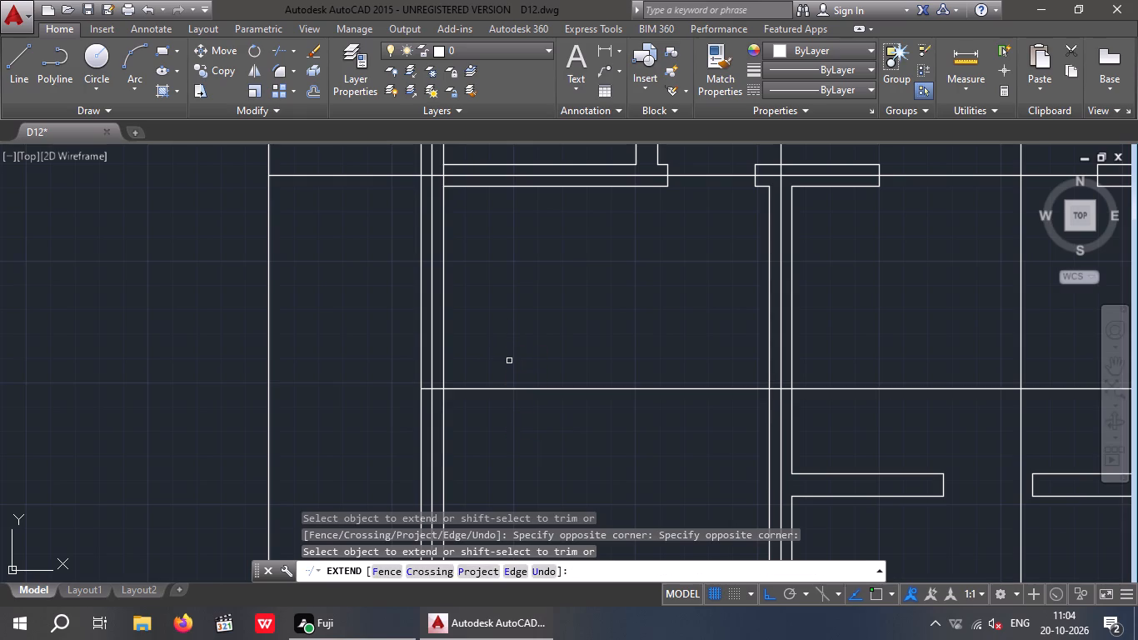
pyautogui.moveTo(536, 432); pyautogui.dragTo(517, 403)
pyautogui.click(497, 336)
# Extend the bottom wall's horizontal centreline to the vertical boundary line left of the plan.
pyautogui.scroll(-3, 539, 399)
pyautogui.moveTo(541, 408); pyautogui.dragTo(528, 362, button='middle')
pyautogui.scroll(5, 520, 413)
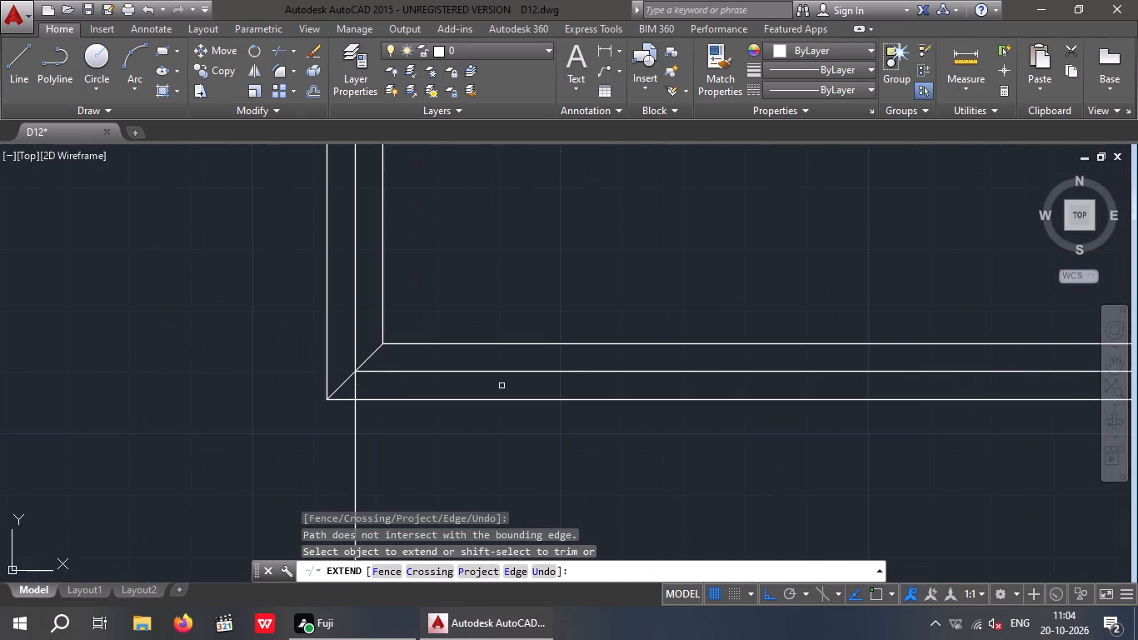
pyautogui.click(502, 386)
pyautogui.click(497, 363)
pyautogui.moveTo(509, 392); pyautogui.dragTo(504, 380)
pyautogui.click(497, 357)
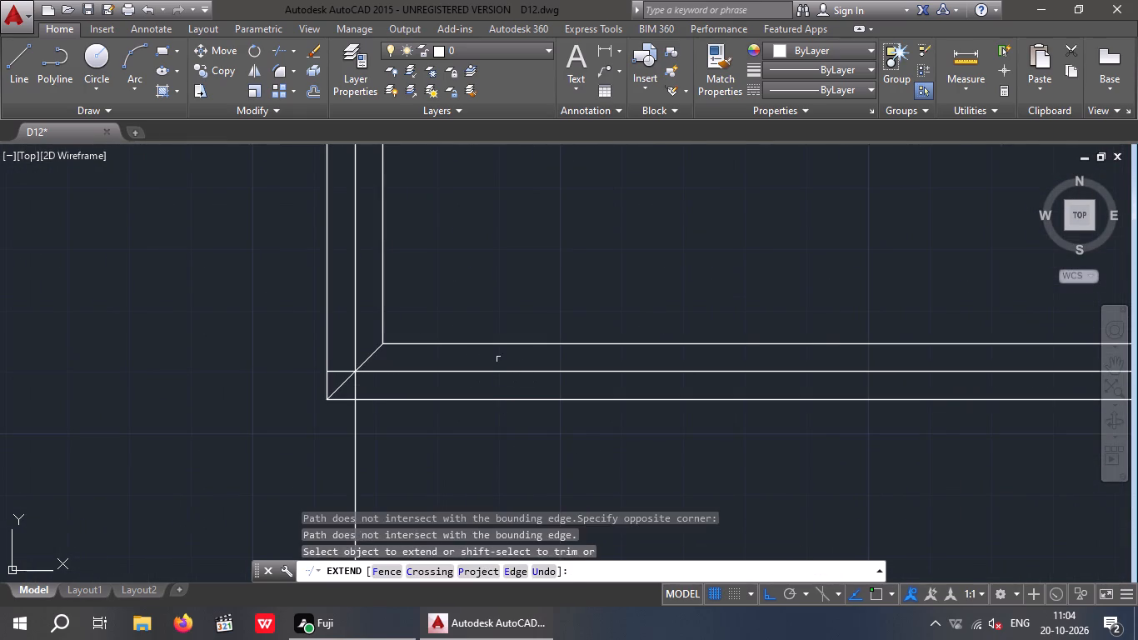
pyautogui.scroll(-1, 506, 380)
pyautogui.click(508, 384)
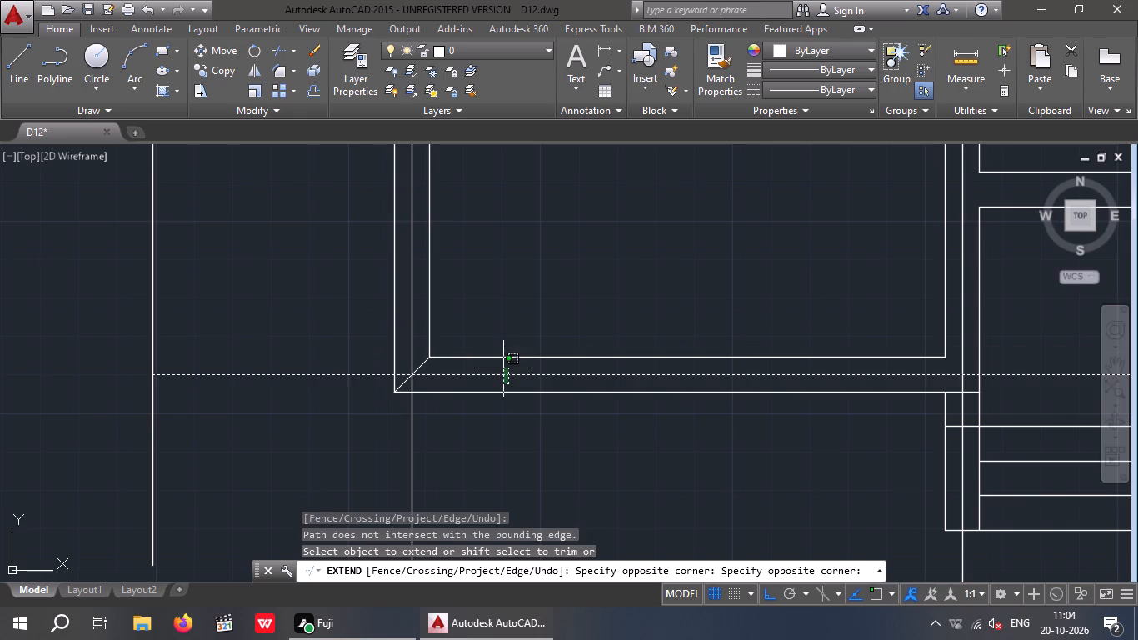
pyautogui.click(503, 368)
pyautogui.scroll(-3, 566, 422)
pyautogui.moveTo(607, 445); pyautogui.dragTo(502, 430, button='middle')
pyautogui.moveTo(520, 430); pyautogui.dragTo(502, 467, button='middle')
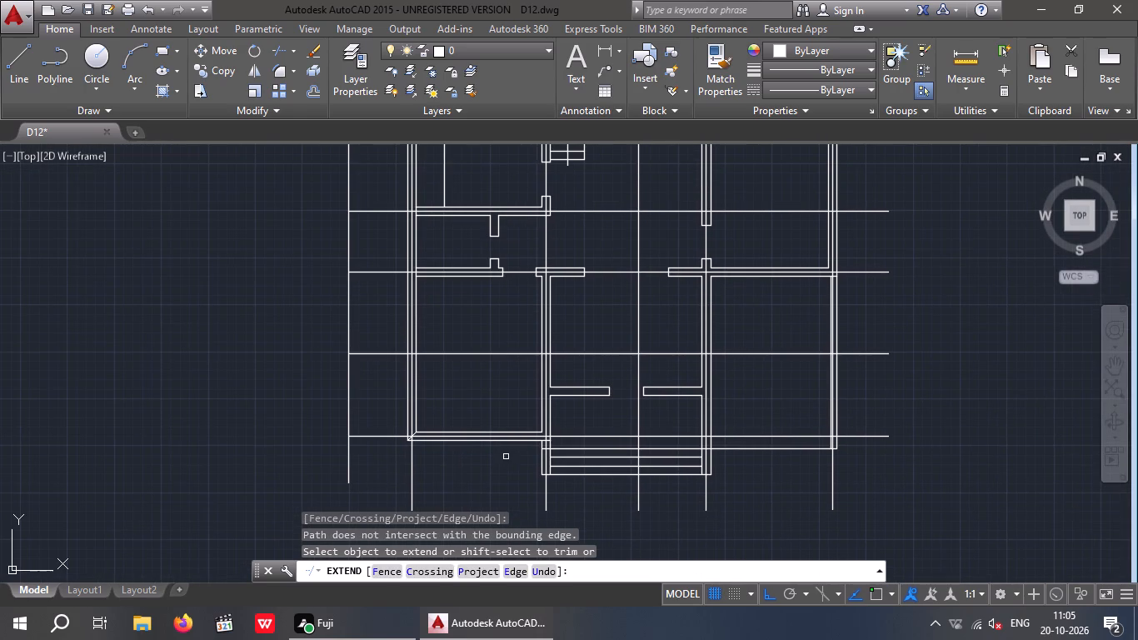
pyautogui.press('Escape')
pyautogui.scroll(-1, 368, 392)
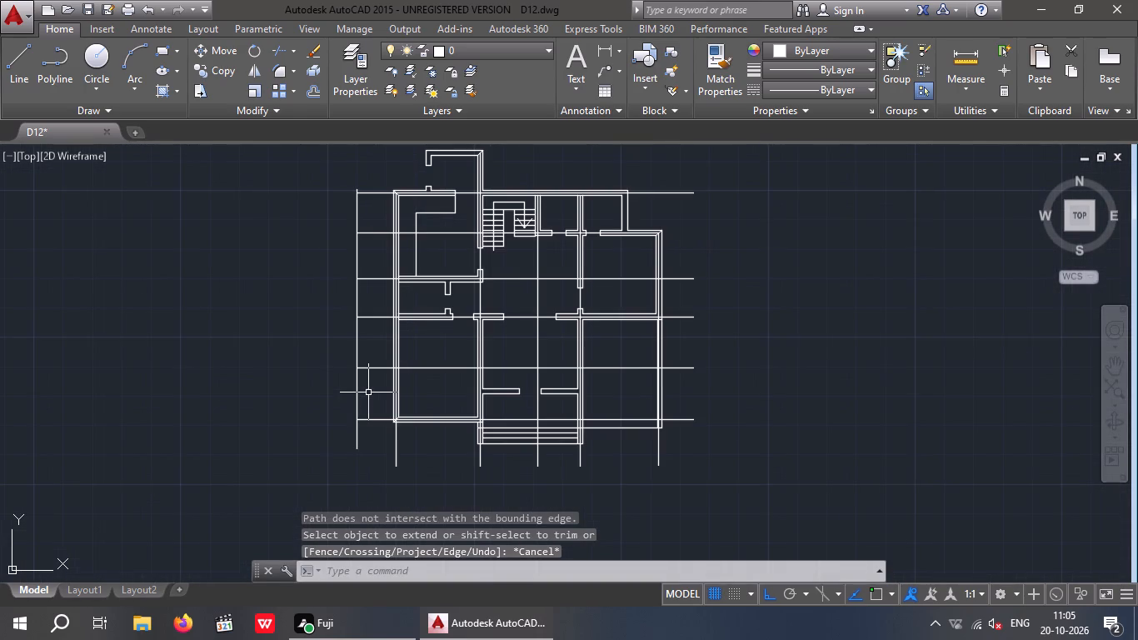
pyautogui.moveTo(371, 381); pyautogui.dragTo(373, 387, button='middle')
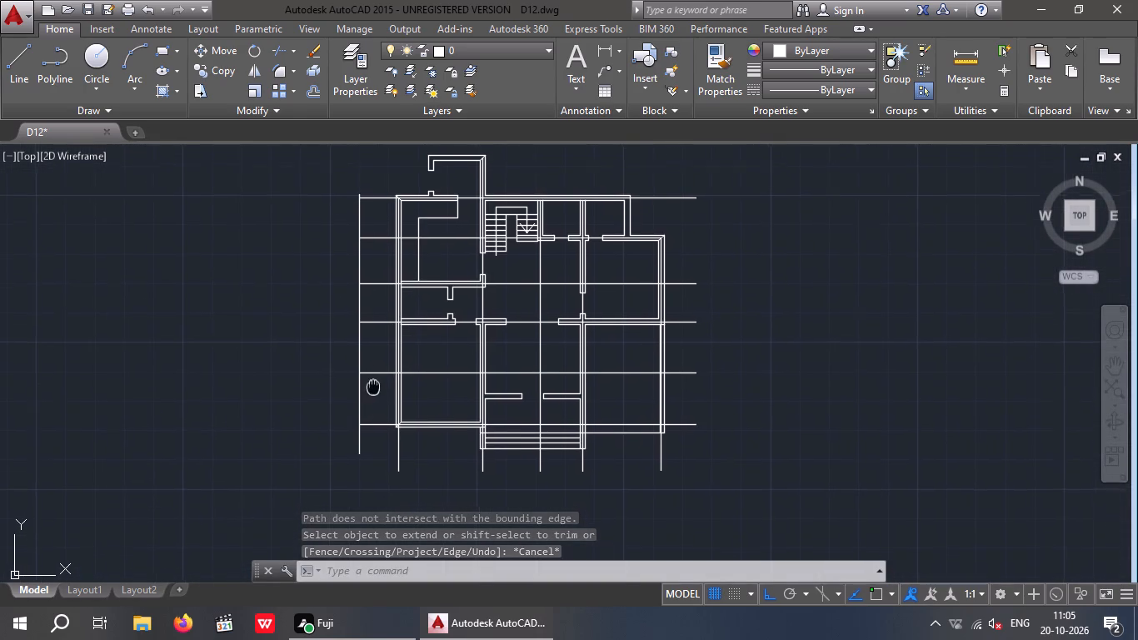
# Delete the vertical boundary line left of the plan.
pyautogui.moveTo(373, 387); pyautogui.dragTo(376, 402, button='middle')
pyautogui.scroll(1, 376, 402)
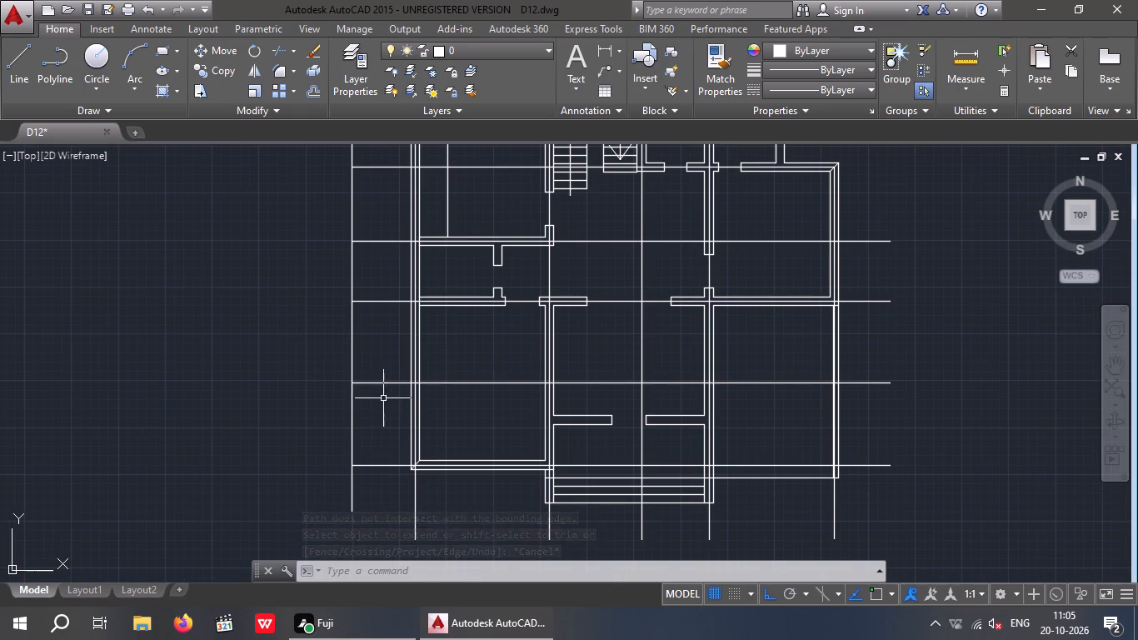
pyautogui.moveTo(380, 410); pyautogui.dragTo(342, 430)
pyautogui.click(308, 437)
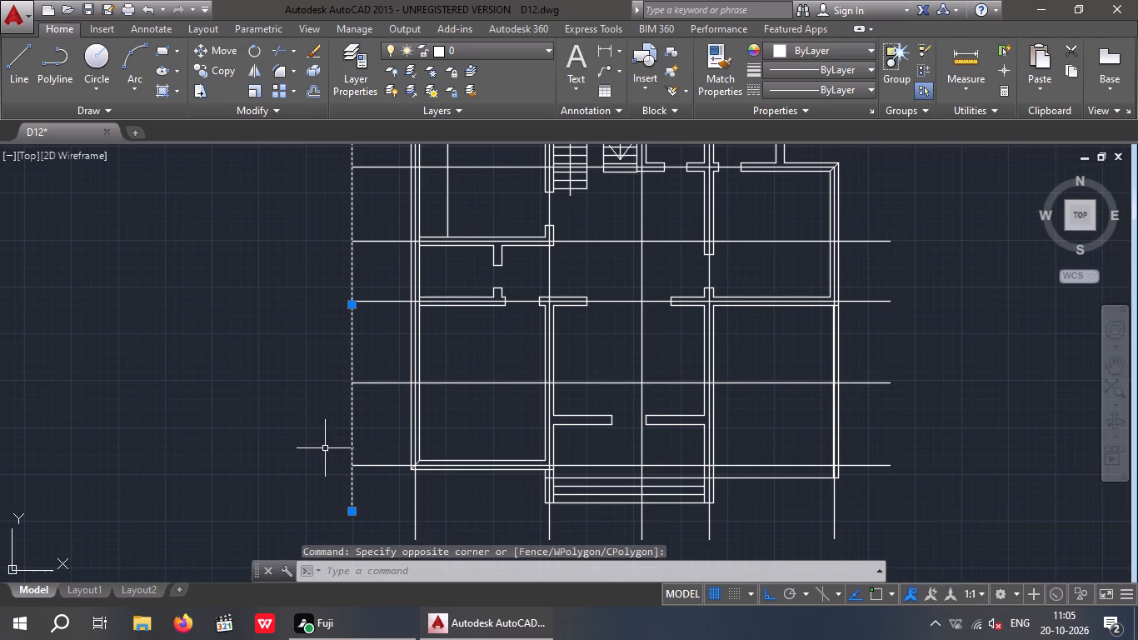
pyautogui.press('Delete')
# Draw the horizontal centreline of the topmost projecting wall from its mitred corner leftward, level with the other centrelines' left ends.
pyautogui.scroll(-2, 370, 432)
pyautogui.moveTo(614, 477); pyautogui.dragTo(614, 480, button='middle')
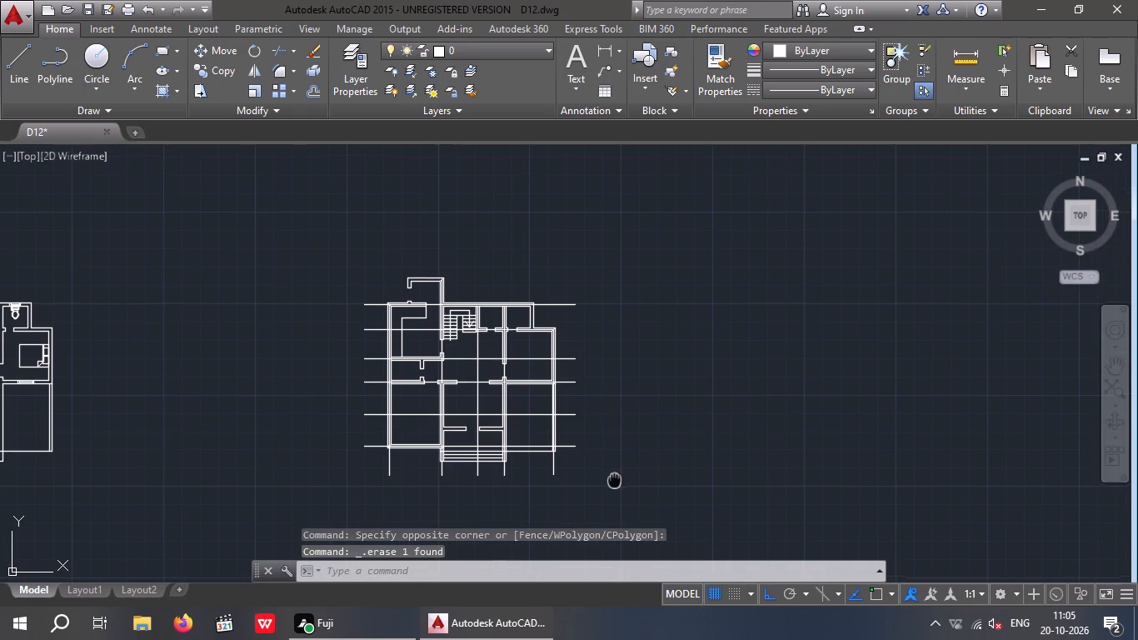
pyautogui.moveTo(614, 480); pyautogui.dragTo(615, 534, button='middle')
pyautogui.scroll(2, 397, 323)
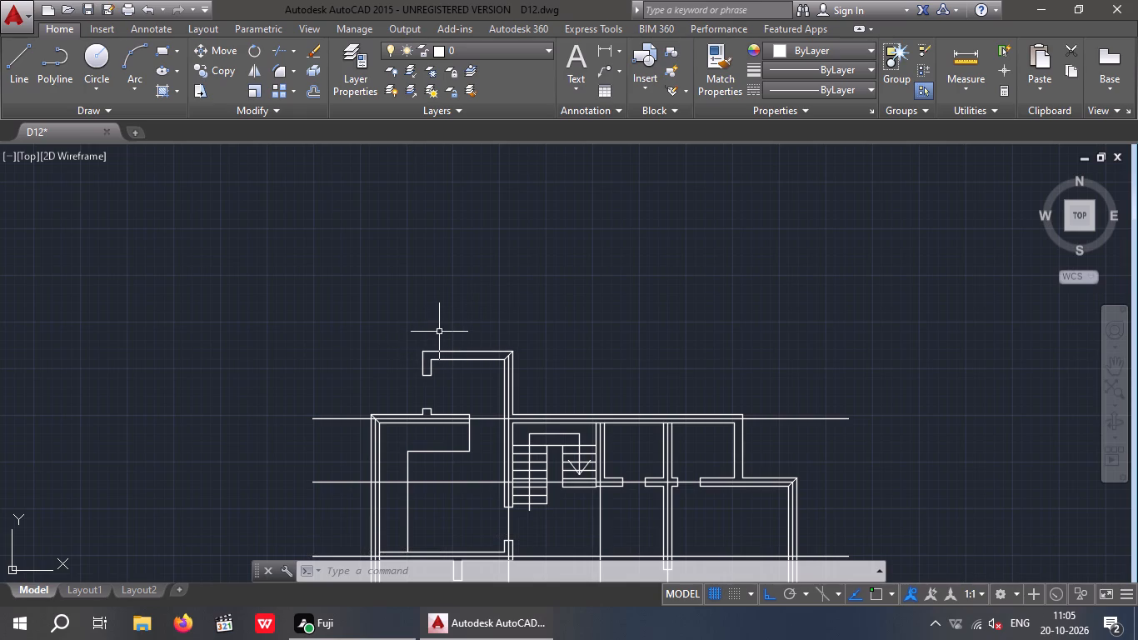
pyautogui.press('l')
pyautogui.press('space')
pyautogui.scroll(3, 507, 355)
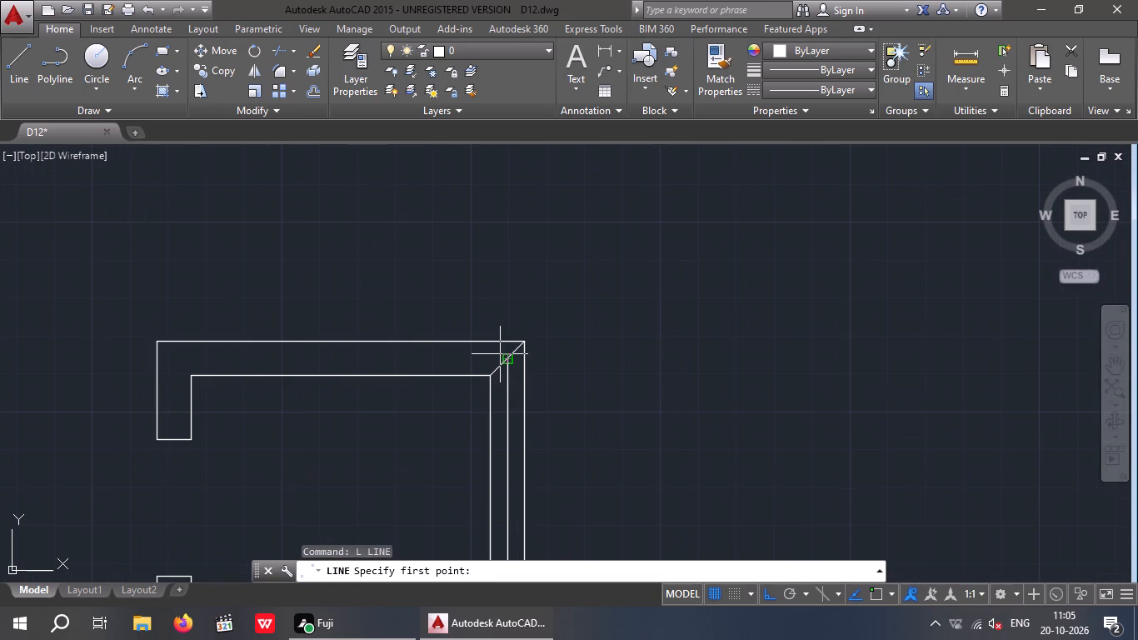
pyautogui.click(502, 359)
pyautogui.scroll(-2, 238, 357)
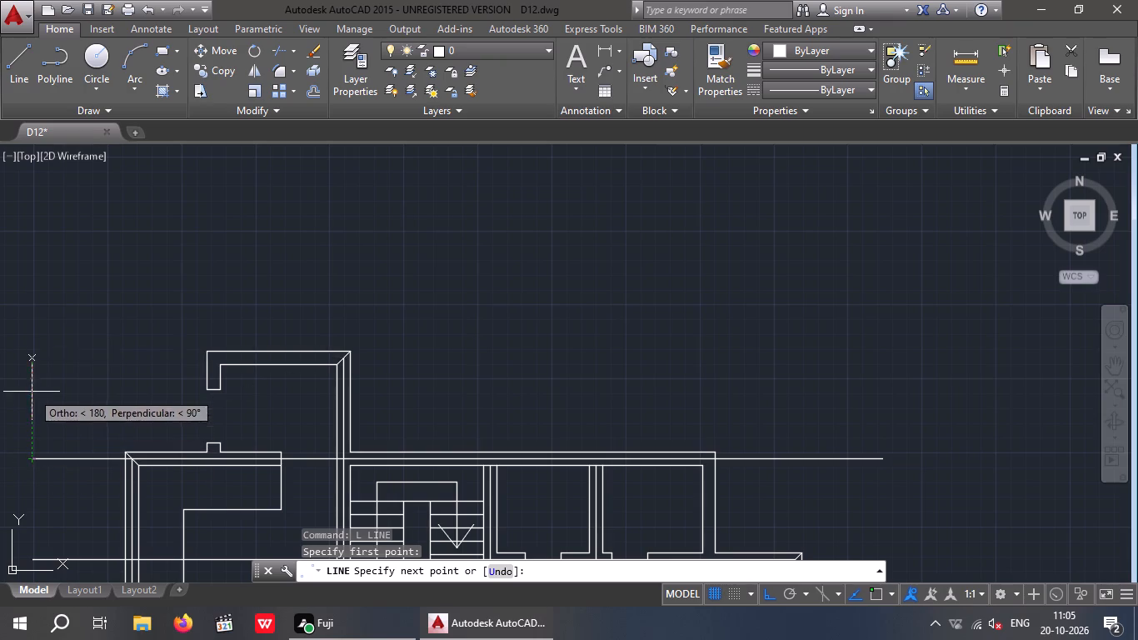
pyautogui.click(30, 357)
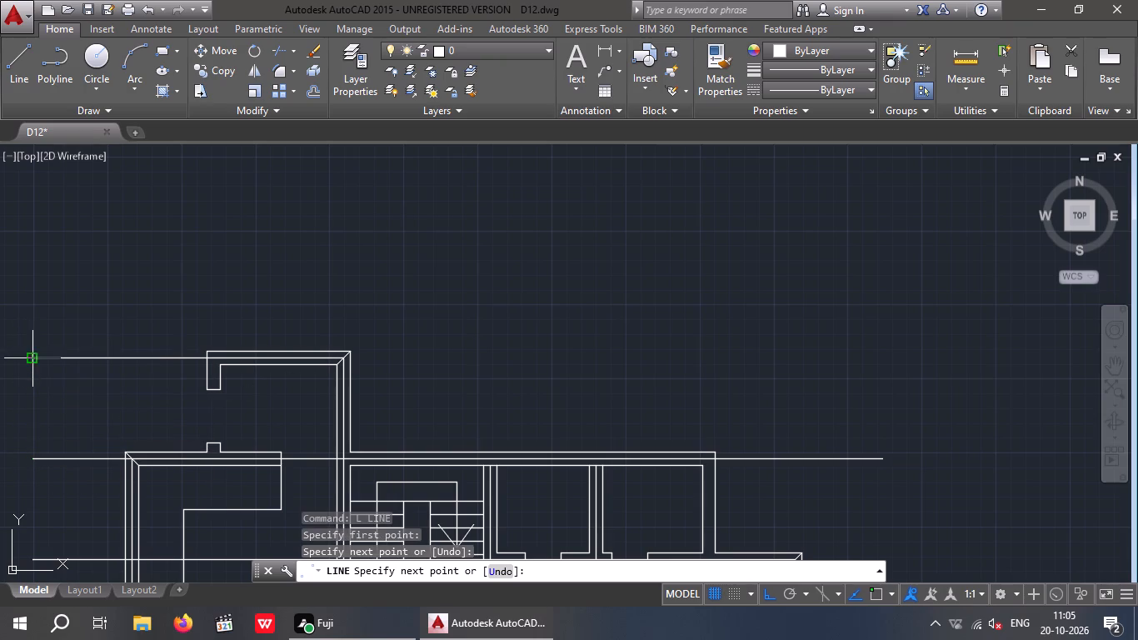
pyautogui.press('Escape')
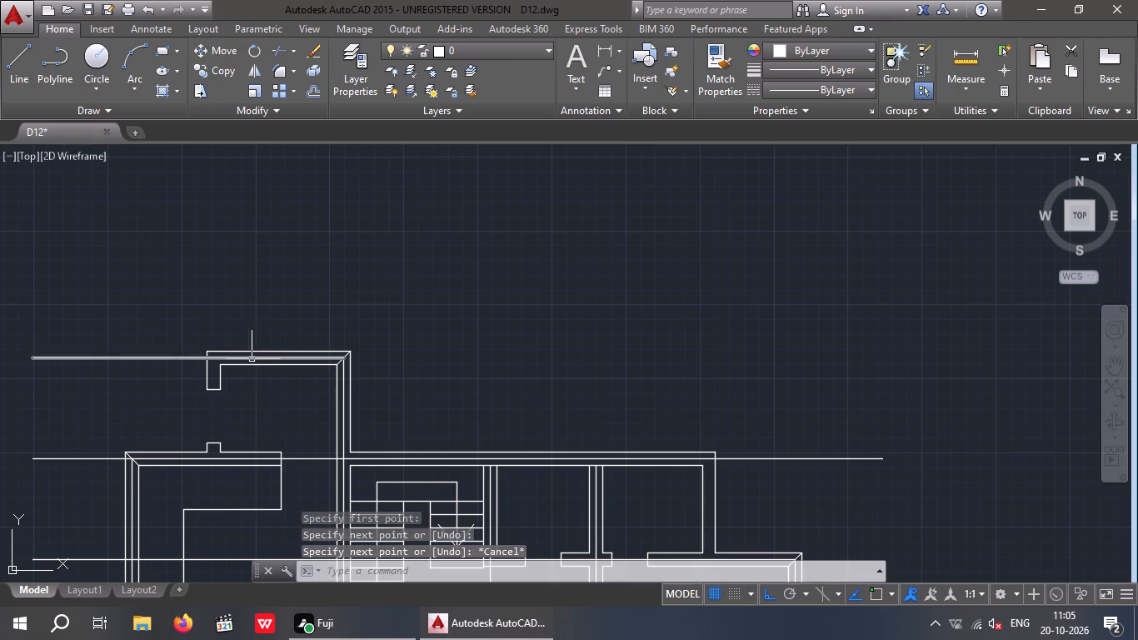
# Draw a vertical centreline from the end midpoint of the topmost wall's short return up to a point above the plan.
pyautogui.scroll(-2, 245, 340)
pyautogui.scroll(5, 232, 345)
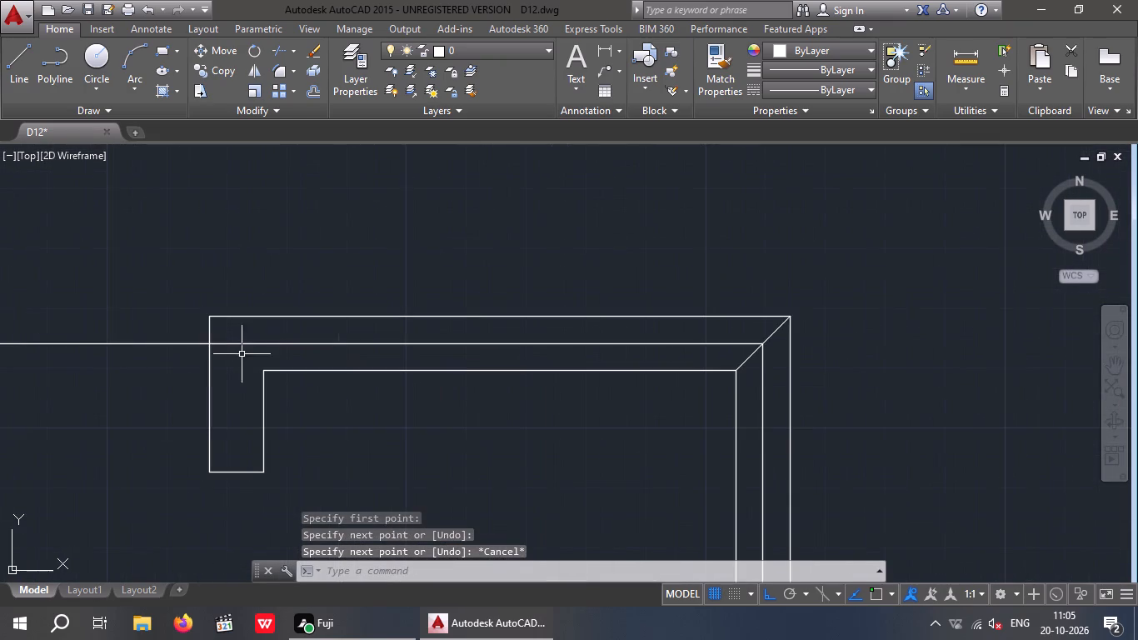
pyautogui.scroll(-3, 244, 338)
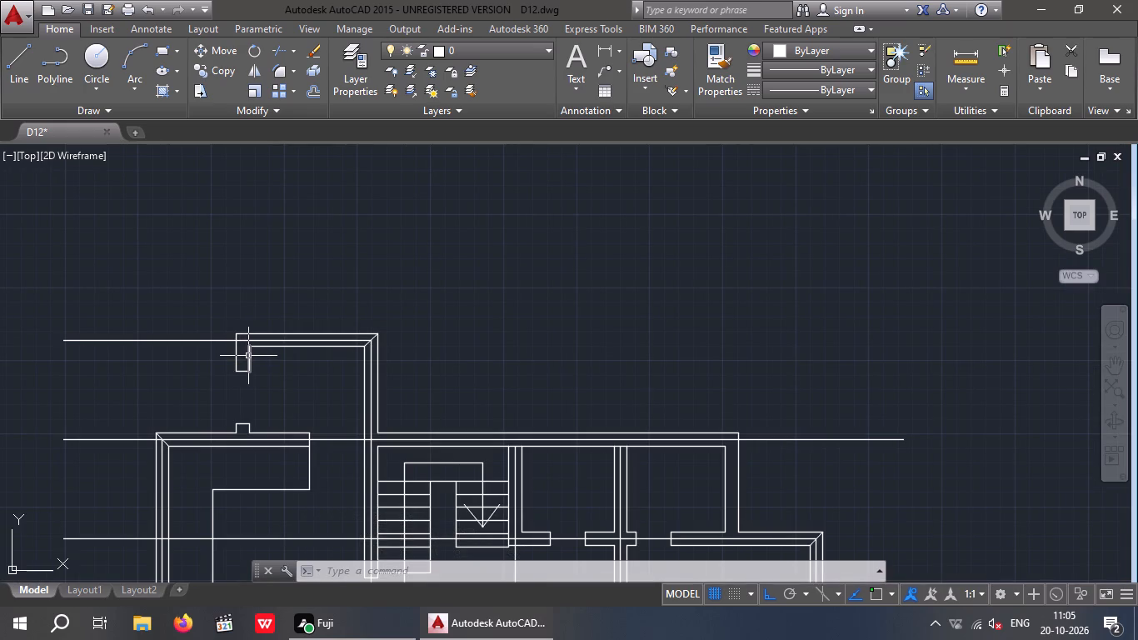
pyautogui.press('space')
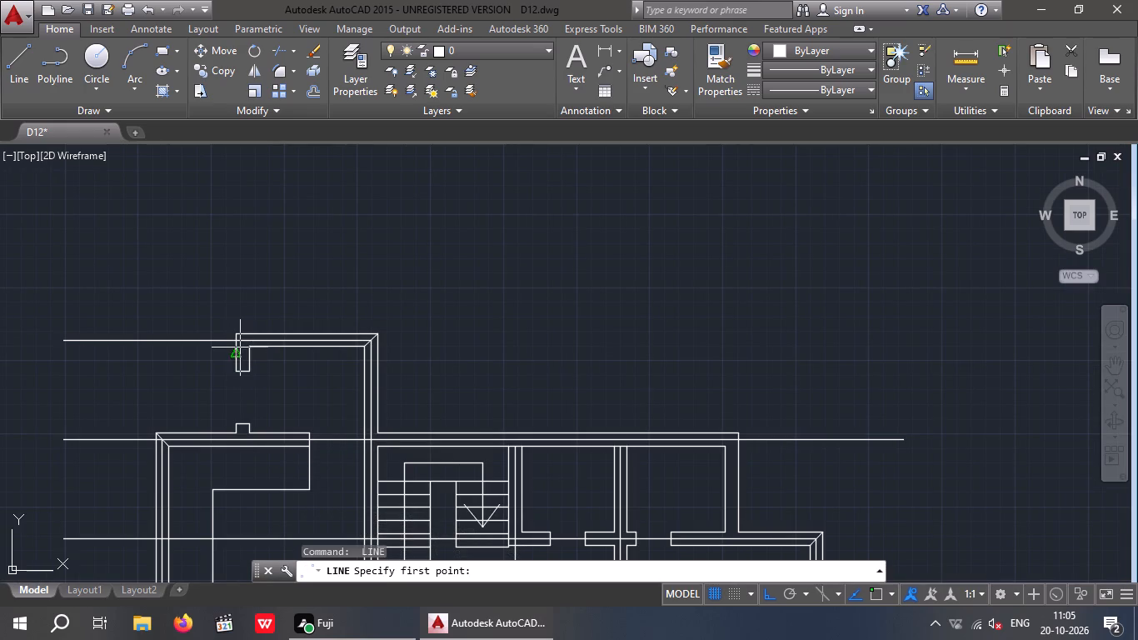
pyautogui.scroll(2, 240, 347)
pyautogui.scroll(-1, 240, 347)
pyautogui.scroll(3, 240, 329)
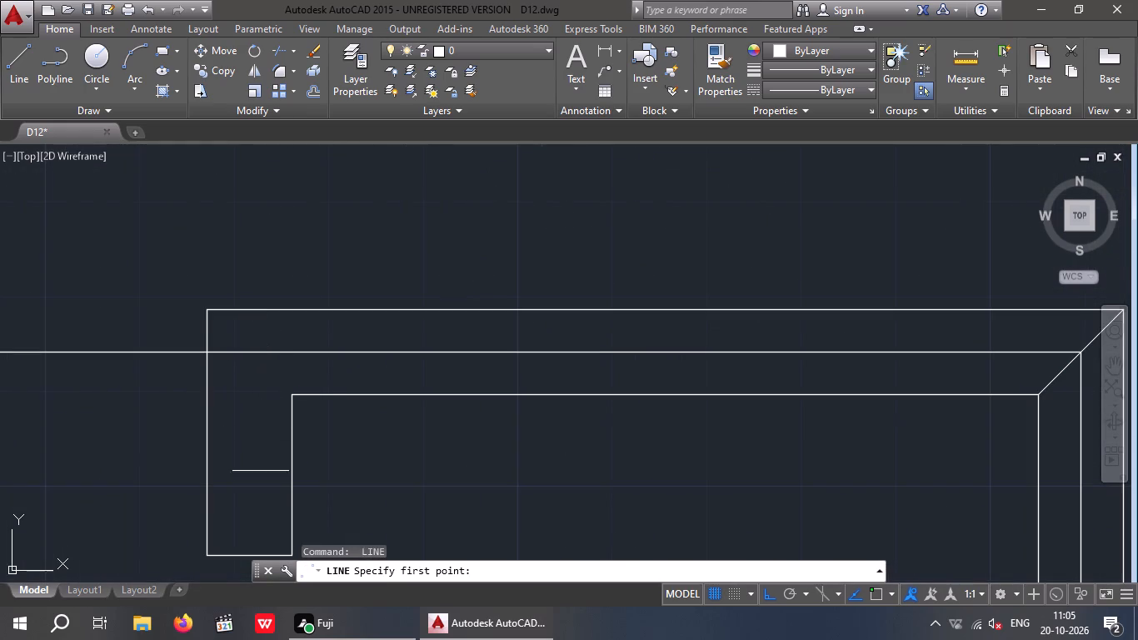
pyautogui.moveTo(249, 557); pyautogui.dragTo(257, 512)
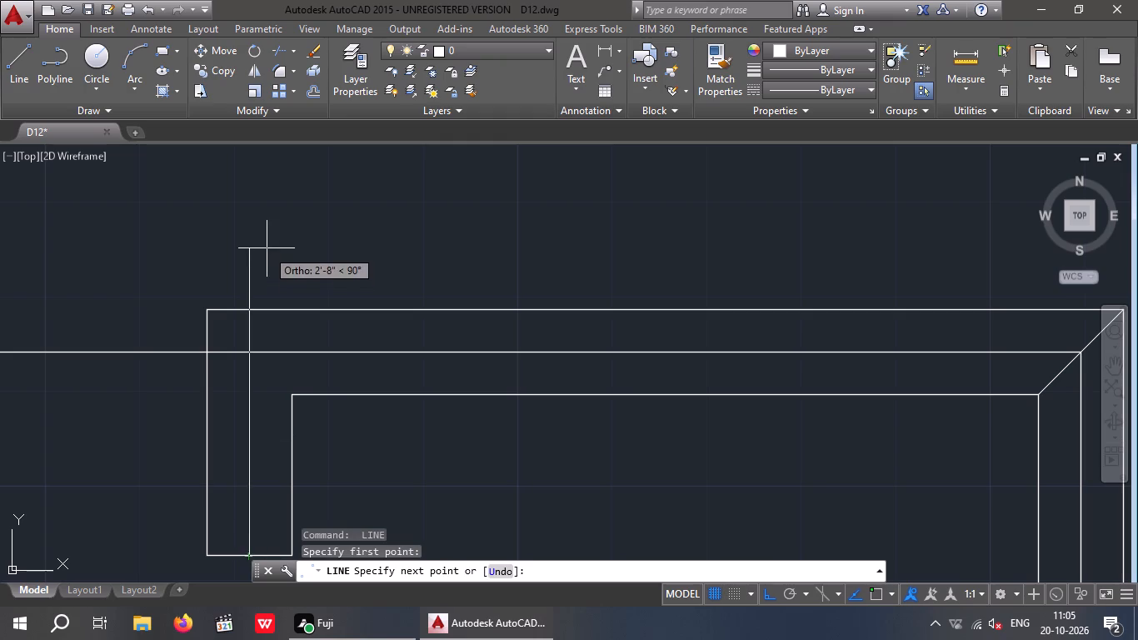
pyautogui.moveTo(278, 197); pyautogui.dragTo(294, 338, button='middle')
pyautogui.scroll(-2, 303, 278)
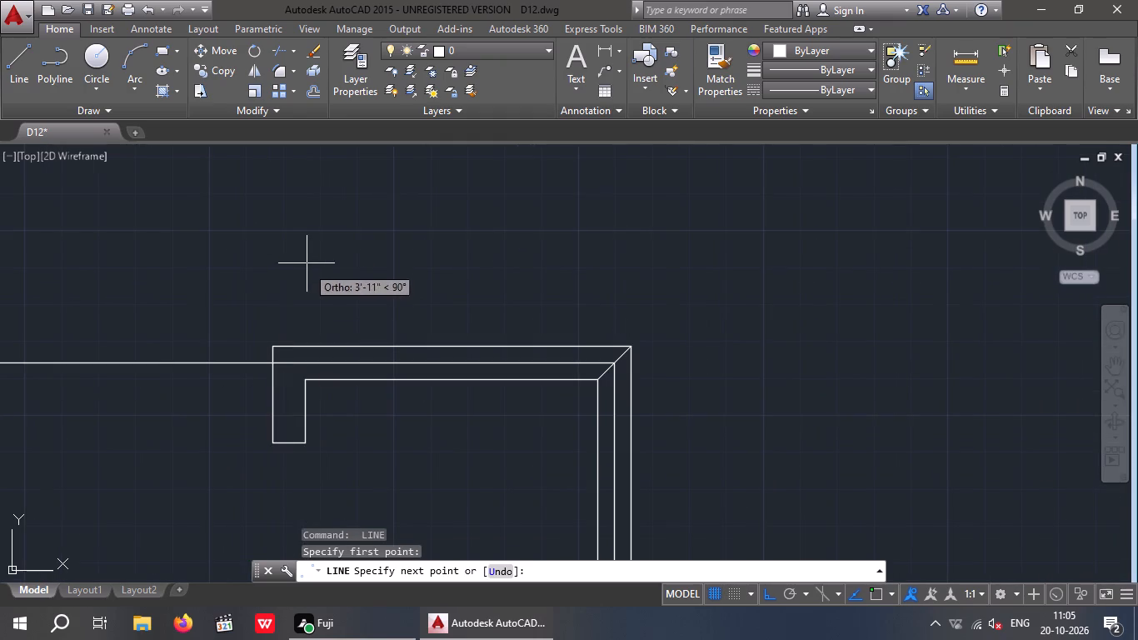
pyautogui.click(314, 231)
pyautogui.press('Escape')
# Extend the short return's vertical centreline down across the opening and the upper-left room's top wall to the counter line.
pyautogui.scroll(-3, 362, 304)
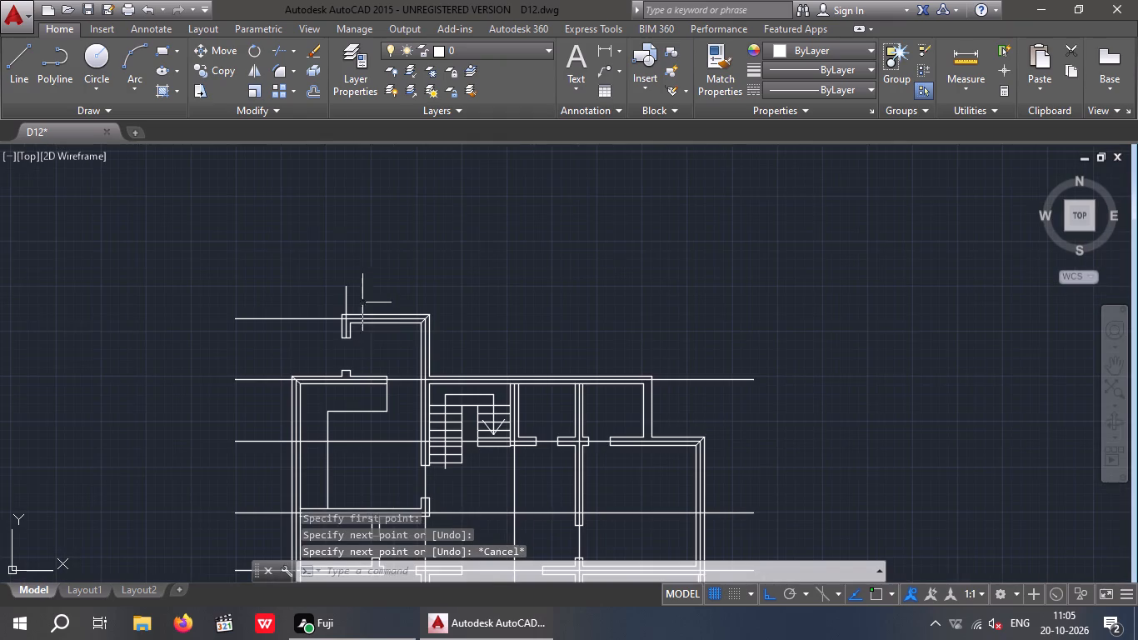
pyautogui.moveTo(373, 333); pyautogui.dragTo(378, 304, button='middle')
pyautogui.scroll(-2, 369, 292)
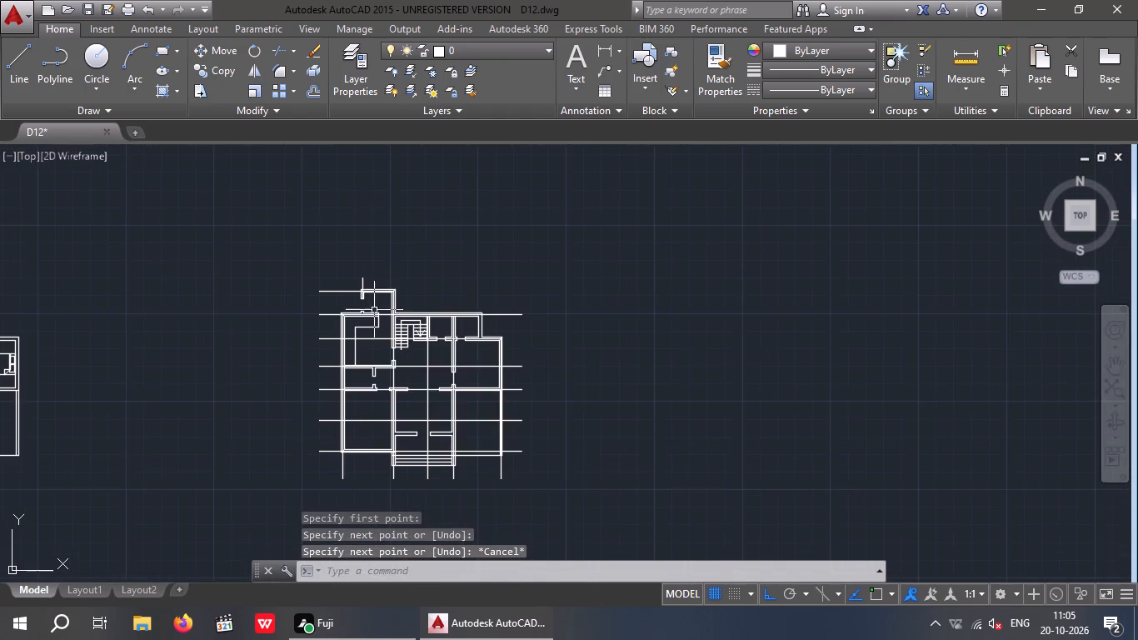
pyautogui.scroll(3, 347, 311)
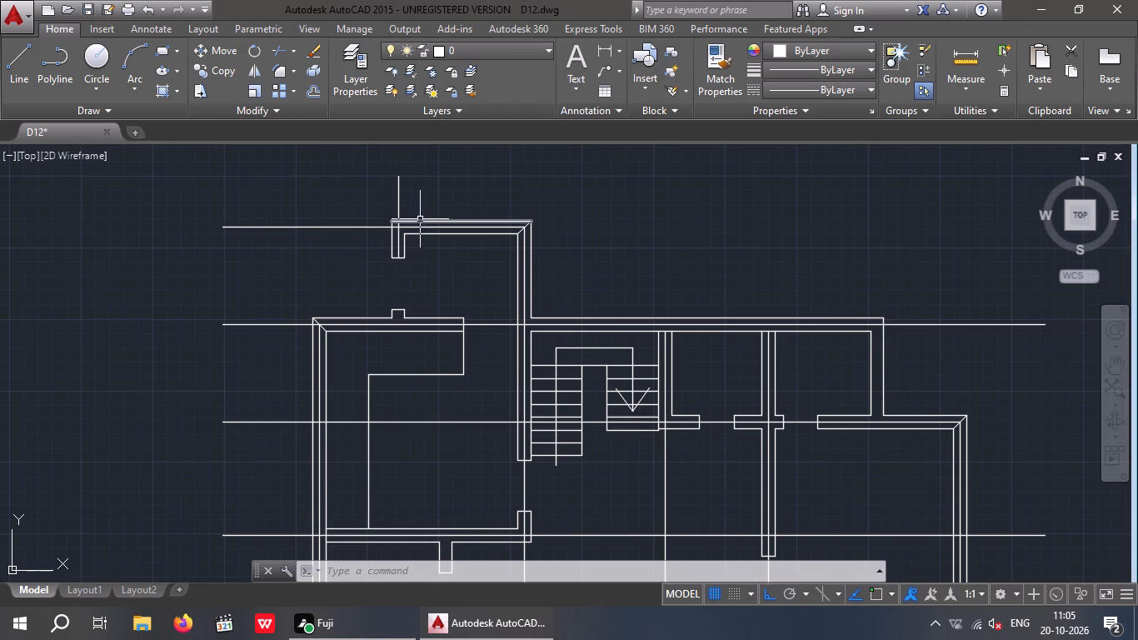
pyautogui.press('e')
pyautogui.write('X')
pyautogui.press('space')
pyautogui.press('space')
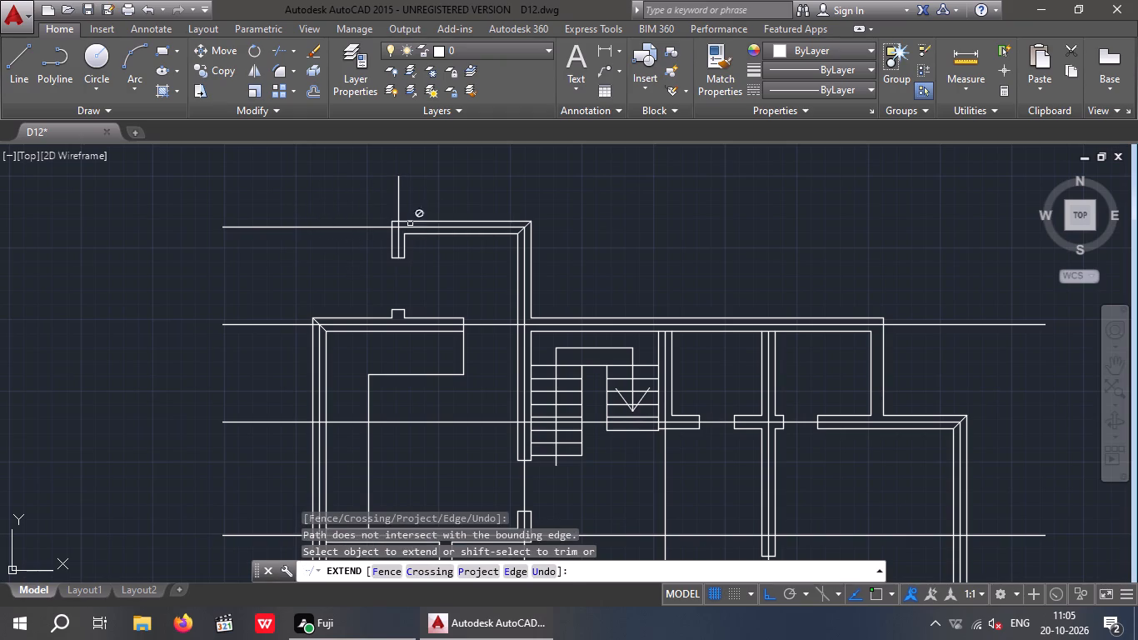
pyautogui.scroll(2, 394, 237)
pyautogui.click(398, 242)
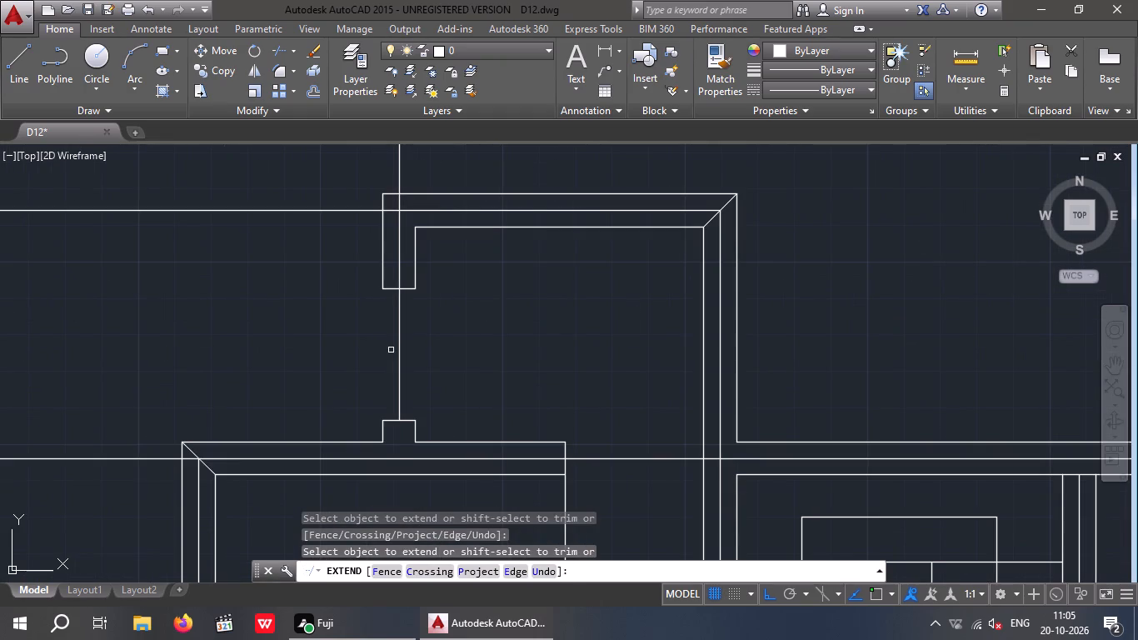
pyautogui.click(401, 341)
pyautogui.scroll(-1, 402, 332)
pyautogui.click(401, 349)
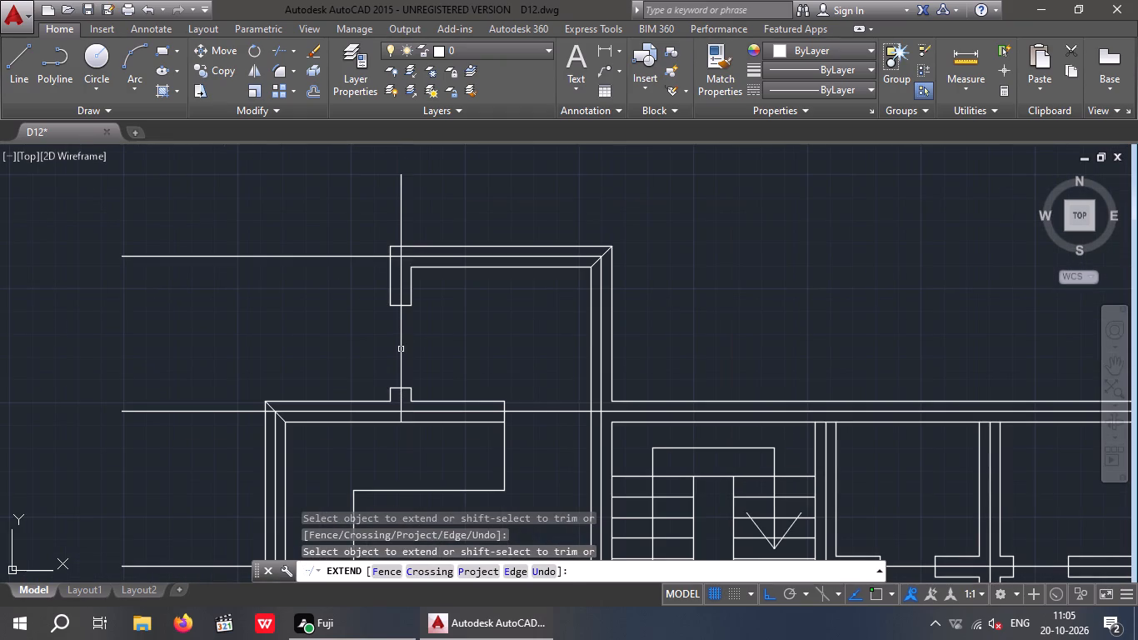
pyautogui.click(398, 347)
# Extend the same vertical centreline down through the upper-left room and its bottom wall to the lower-left room's top wall.
pyautogui.scroll(-1, 423, 354)
pyautogui.moveTo(421, 355); pyautogui.dragTo(417, 305, button='middle')
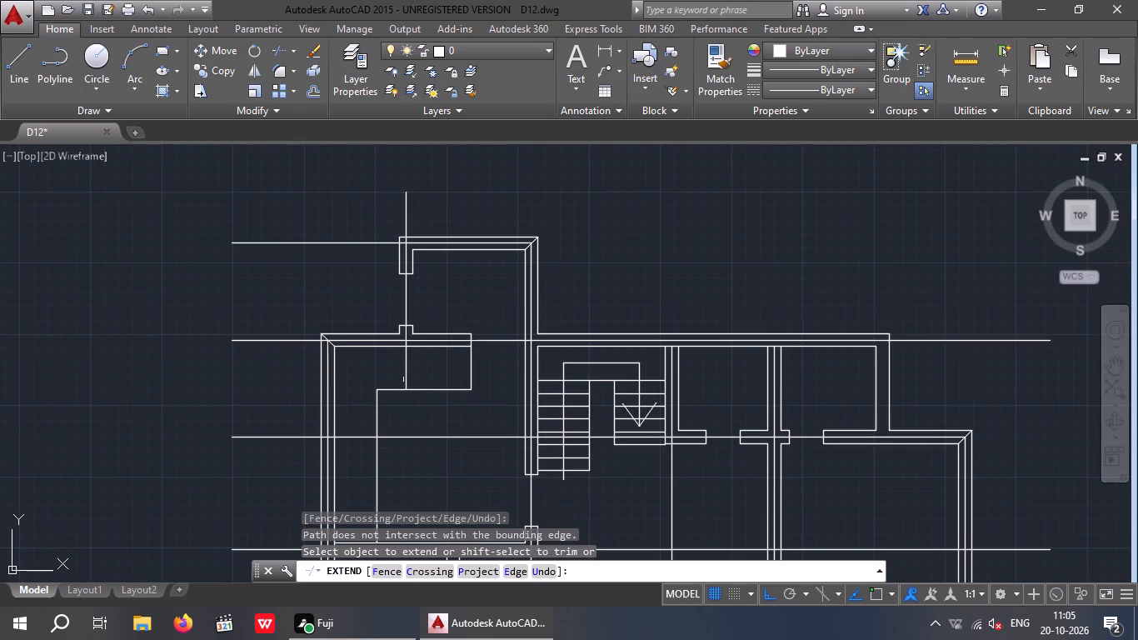
pyautogui.click(404, 372)
pyautogui.click(406, 365)
pyautogui.scroll(-3, 415, 359)
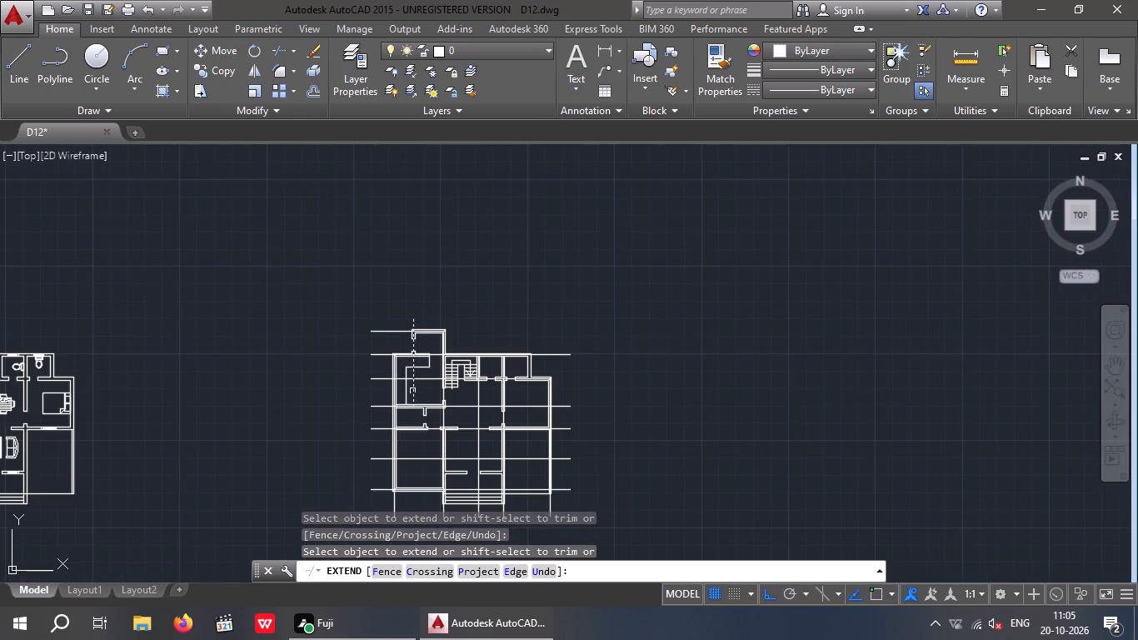
pyautogui.scroll(3, 407, 401)
pyautogui.tripleClick(420, 370)
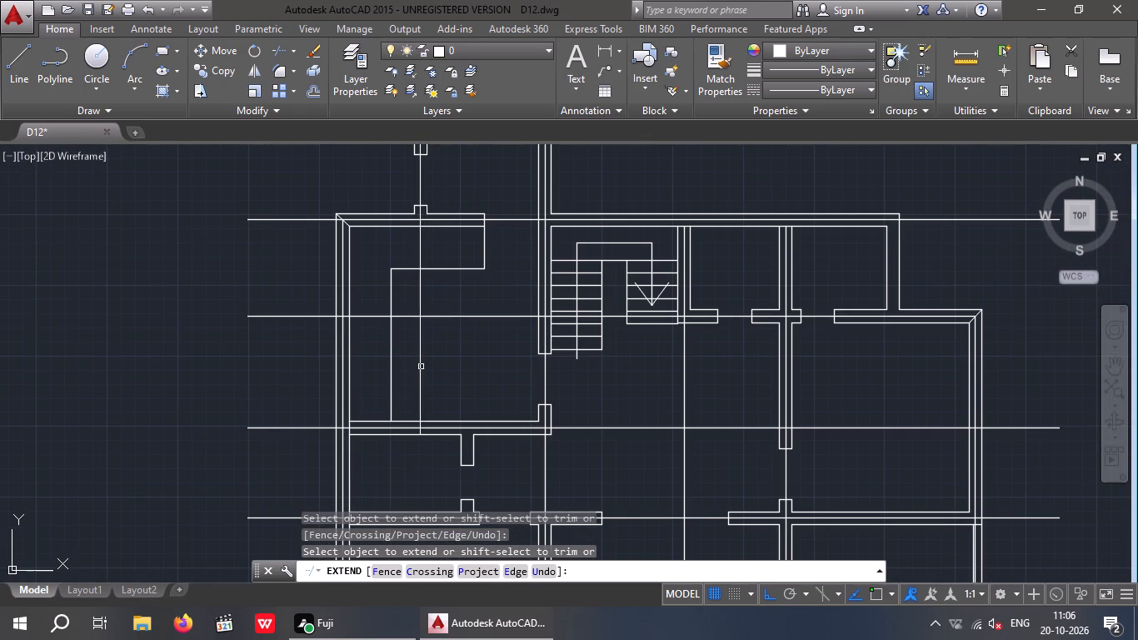
pyautogui.click(422, 367)
# Extend the same vertical centreline down through the lower-left room to the outer face of its bottom wall.
pyautogui.scroll(-2, 429, 356)
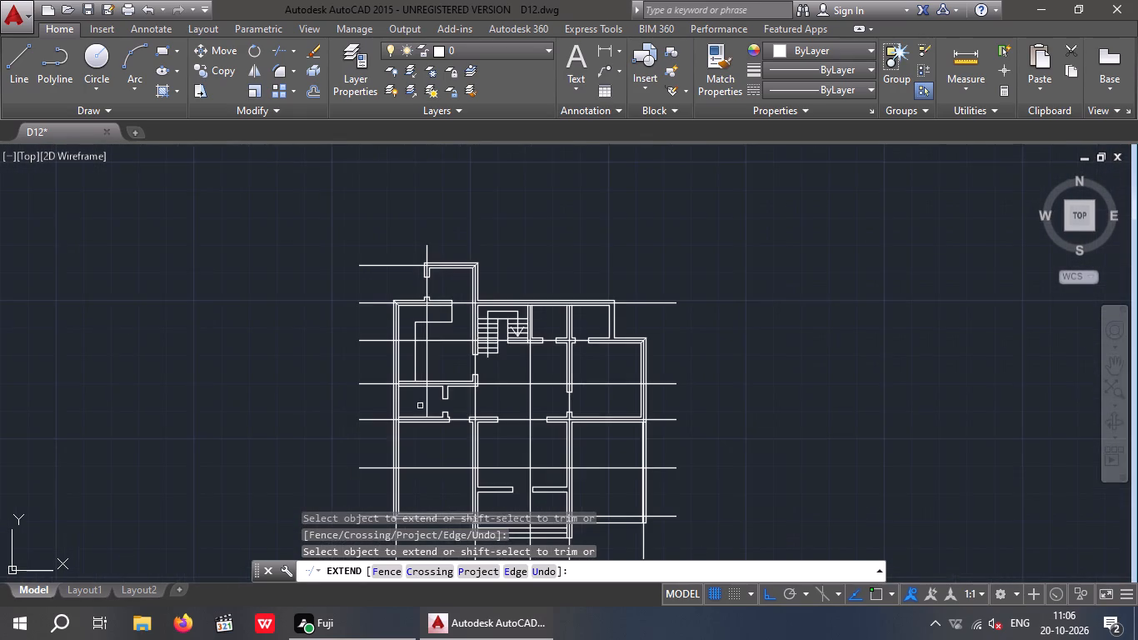
pyautogui.scroll(2, 421, 406)
pyautogui.tripleClick(430, 393)
pyautogui.click(430, 390)
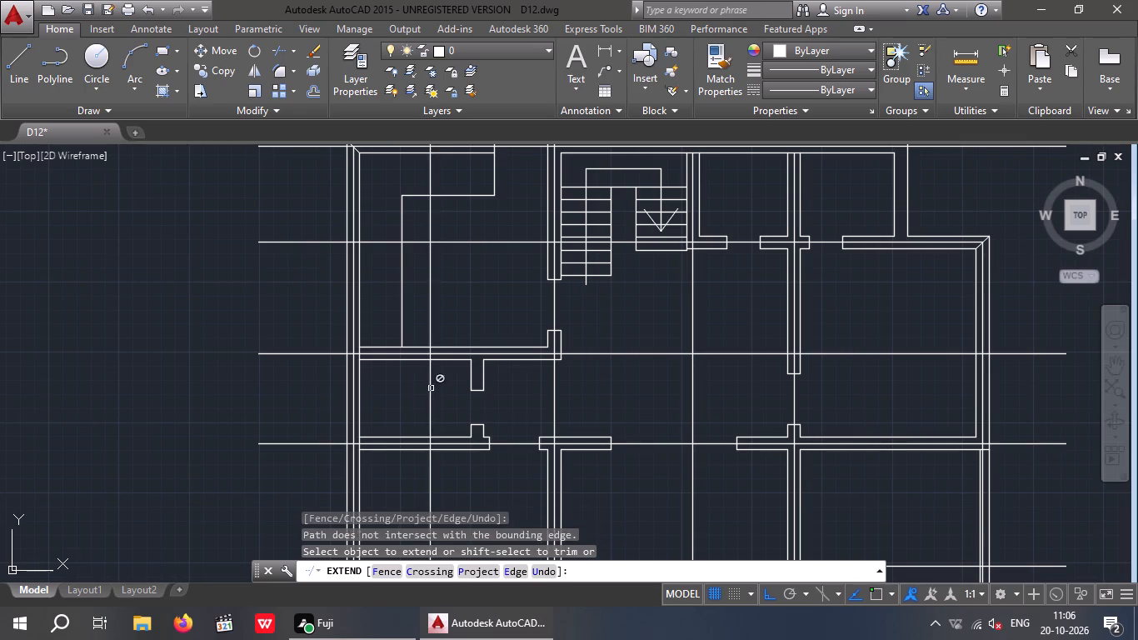
pyautogui.scroll(-2, 434, 384)
pyautogui.scroll(2, 431, 443)
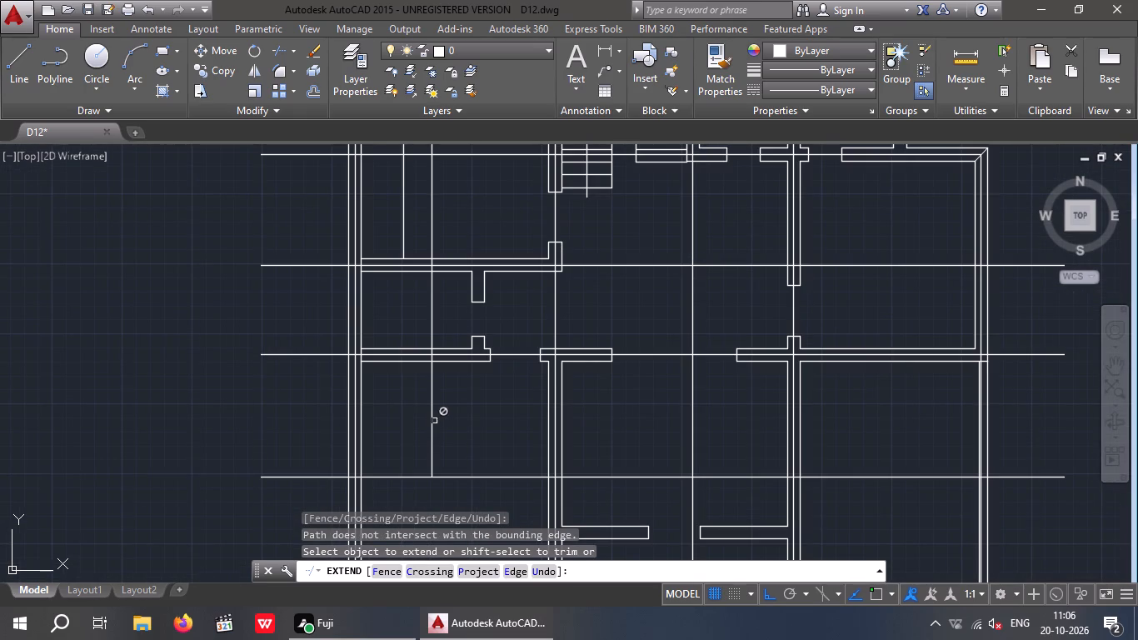
pyautogui.click(433, 411)
pyautogui.scroll(-1, 456, 415)
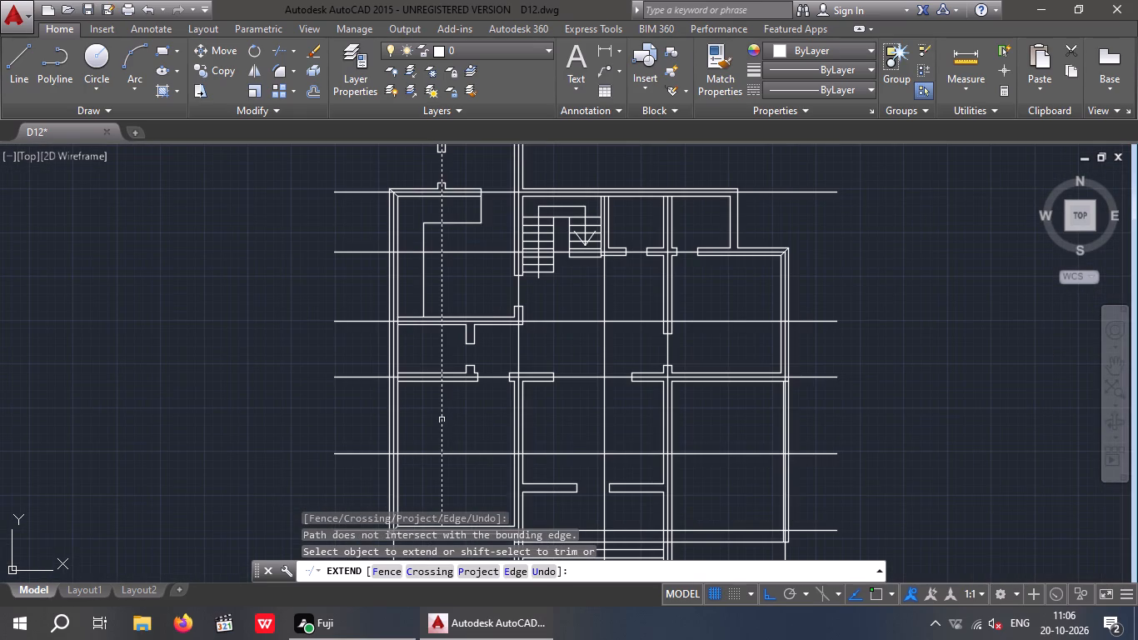
pyautogui.click(442, 418)
pyautogui.moveTo(443, 384); pyautogui.dragTo(449, 343, button='middle')
pyautogui.scroll(-1, 450, 372)
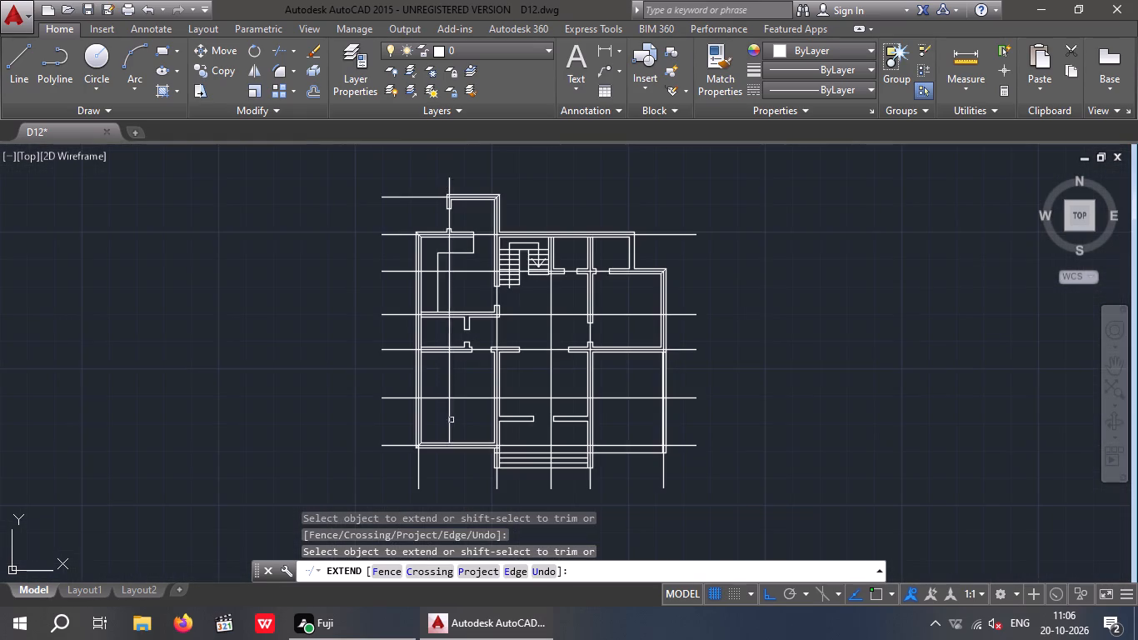
pyautogui.scroll(2, 447, 426)
pyautogui.scroll(-1, 447, 424)
pyautogui.tripleClick(448, 419)
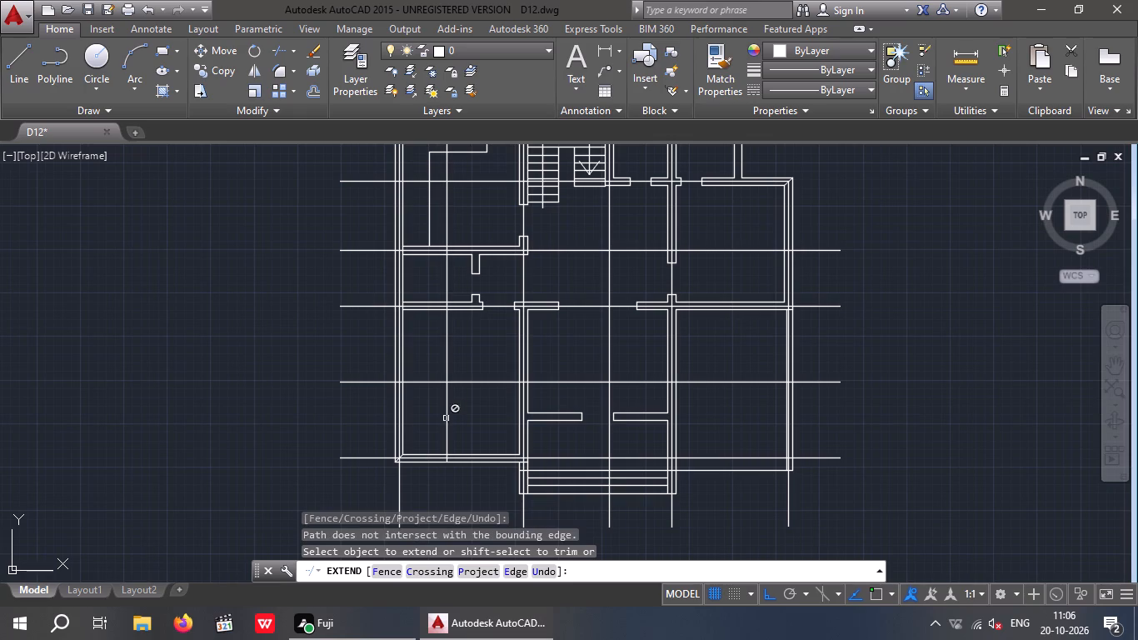
pyautogui.click(446, 418)
pyautogui.press('Escape')
pyautogui.press('Escape')
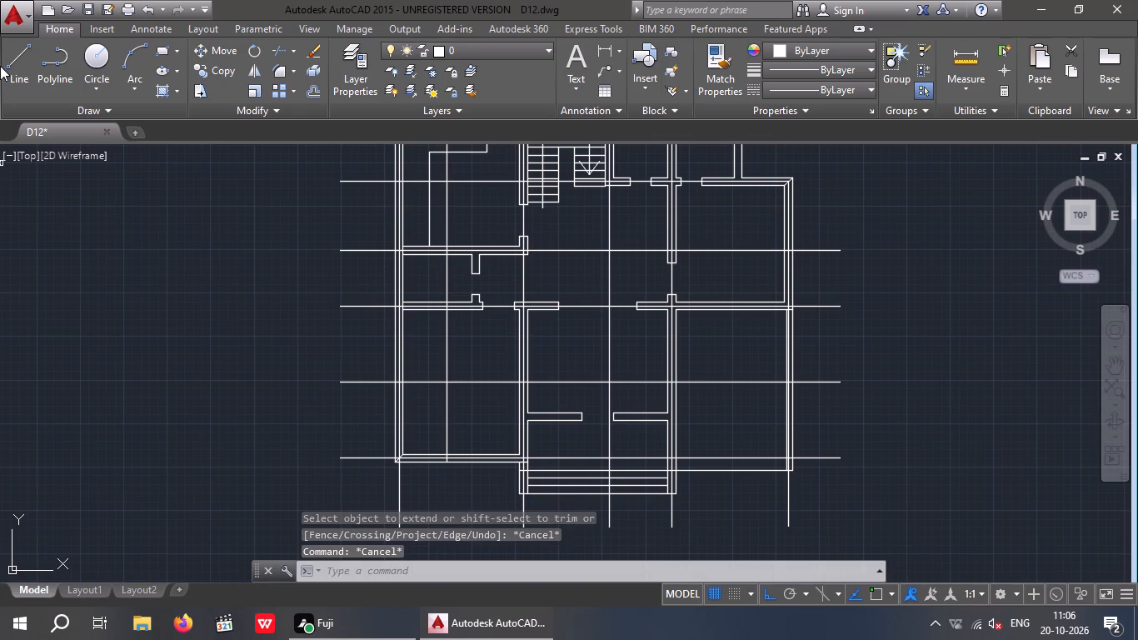
# Draw a horizontal boundary line below the plan joining the bottom ends of the leftmost wall's and lower-left room's right wall's vertical centrelines.
pyautogui.click(15, 62)
pyautogui.moveTo(206, 365); pyautogui.dragTo(201, 247, button='middle')
pyautogui.scroll(2, 472, 464)
pyautogui.scroll(-2, 433, 412)
pyautogui.moveTo(372, 381); pyautogui.dragTo(400, 386)
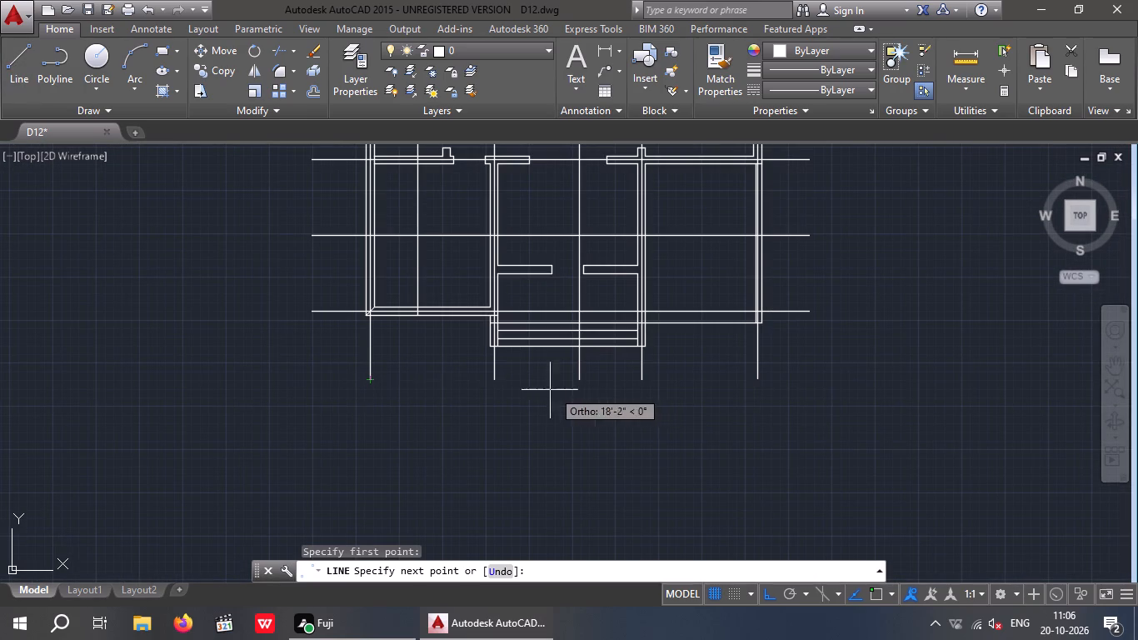
pyautogui.click(497, 379)
pyautogui.press('space')
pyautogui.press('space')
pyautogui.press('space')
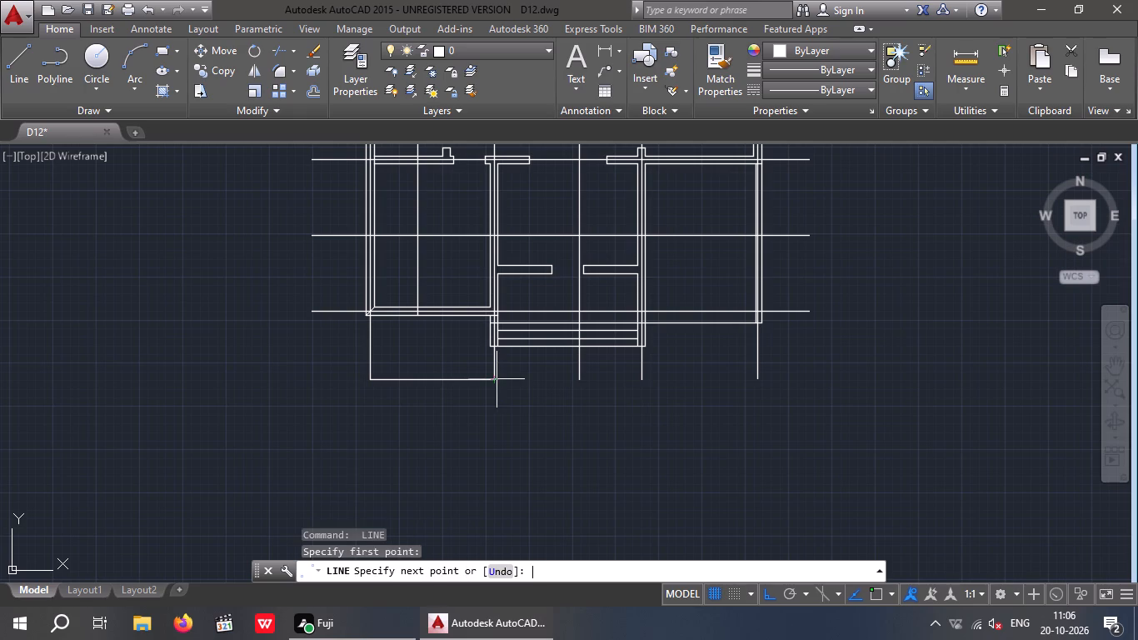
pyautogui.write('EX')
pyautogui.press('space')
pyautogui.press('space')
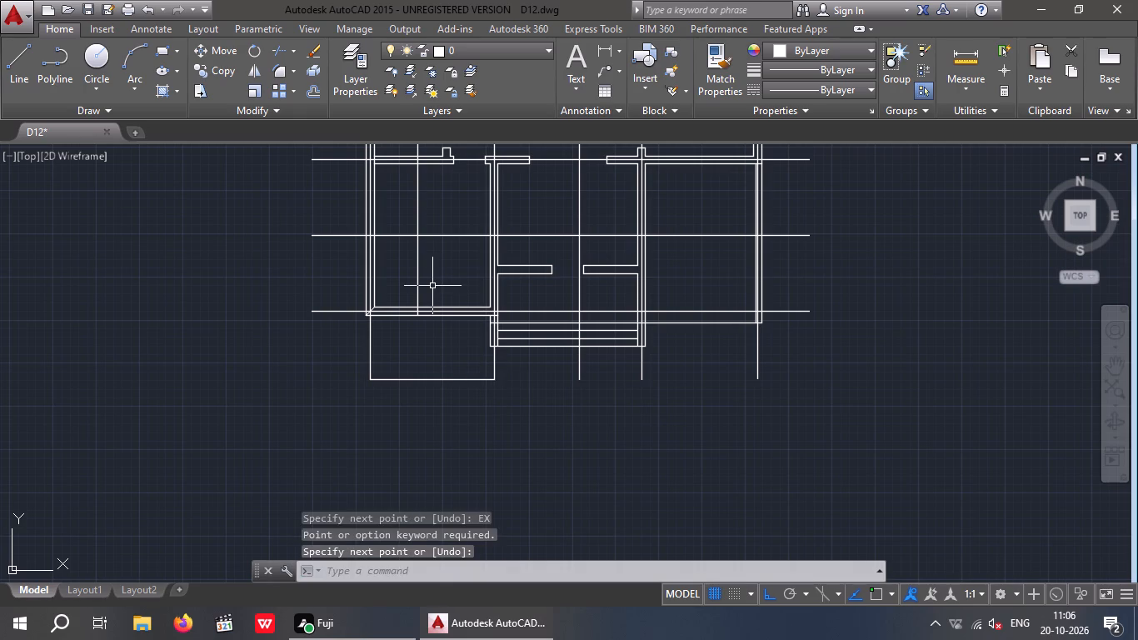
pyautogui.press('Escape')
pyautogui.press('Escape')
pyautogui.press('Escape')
# Extend the lower-left room's middle vertical centreline down to the horizontal boundary line below the plan.
pyautogui.write('EX')
pyautogui.press('space')
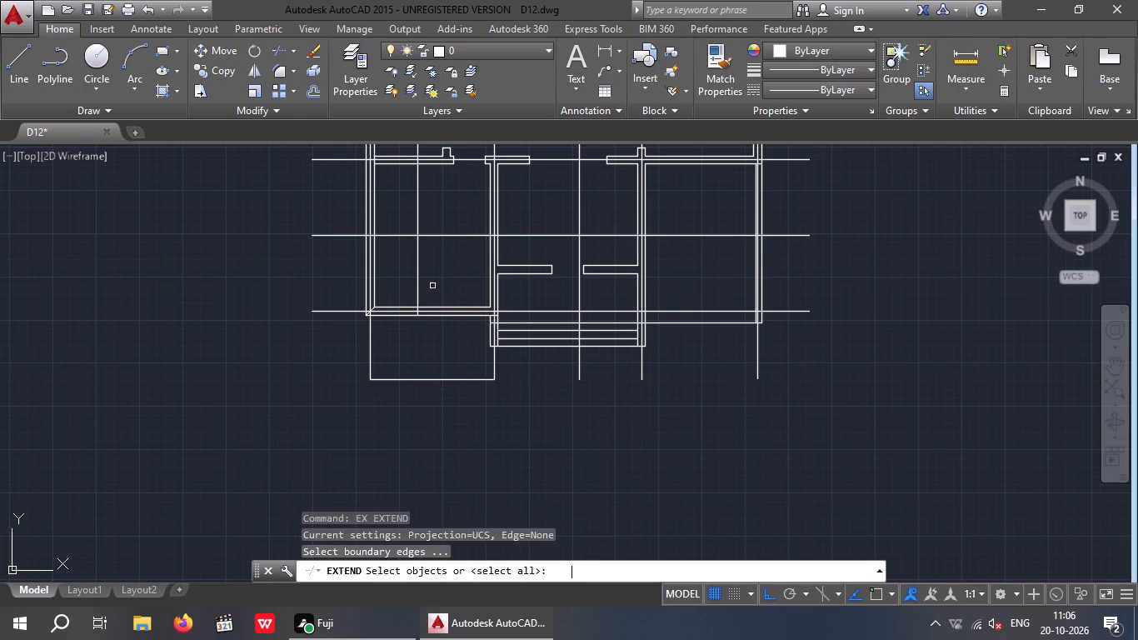
pyautogui.press('space')
pyautogui.click(419, 277)
pyautogui.press('Escape')
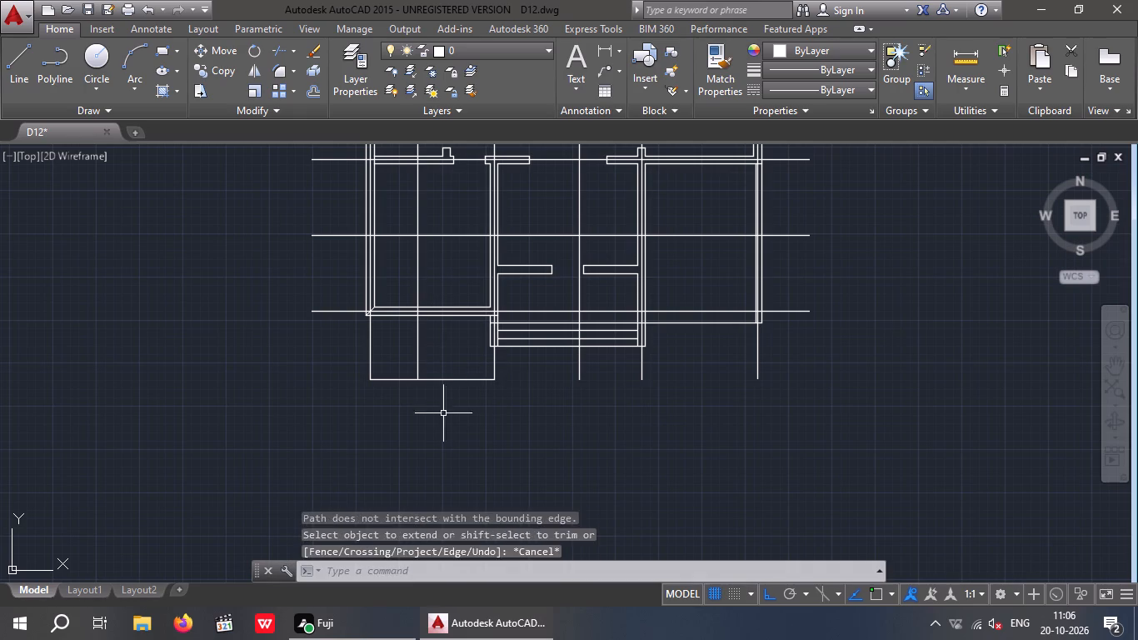
# Erase the horizontal boundary line below the plan.
pyautogui.press('Escape')
pyautogui.moveTo(459, 411); pyautogui.dragTo(445, 382)
pyautogui.click(447, 357)
pyautogui.press('Delete')
pyautogui.scroll(2, 441, 366)
pyautogui.scroll(-2, 441, 366)
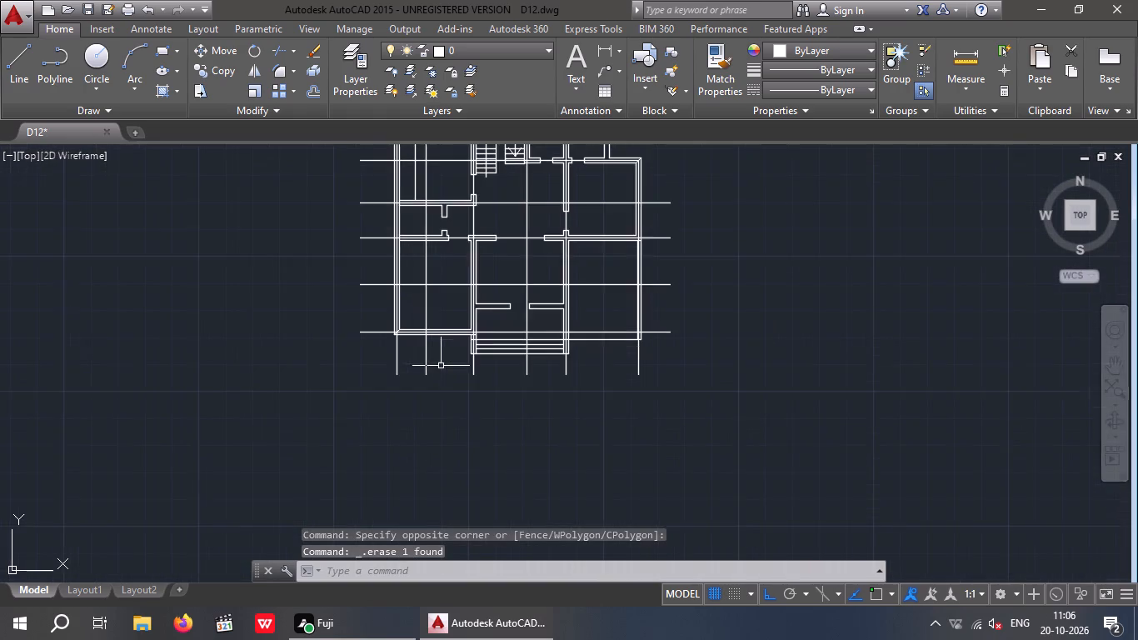
# Draw a horizontal boundary line above the plan from the top end of the upper-left vertical centreline to beyond the plan's right side.
pyautogui.moveTo(448, 406); pyautogui.dragTo(443, 454, button='middle')
pyautogui.scroll(-1, 443, 455)
pyautogui.scroll(3, 417, 241)
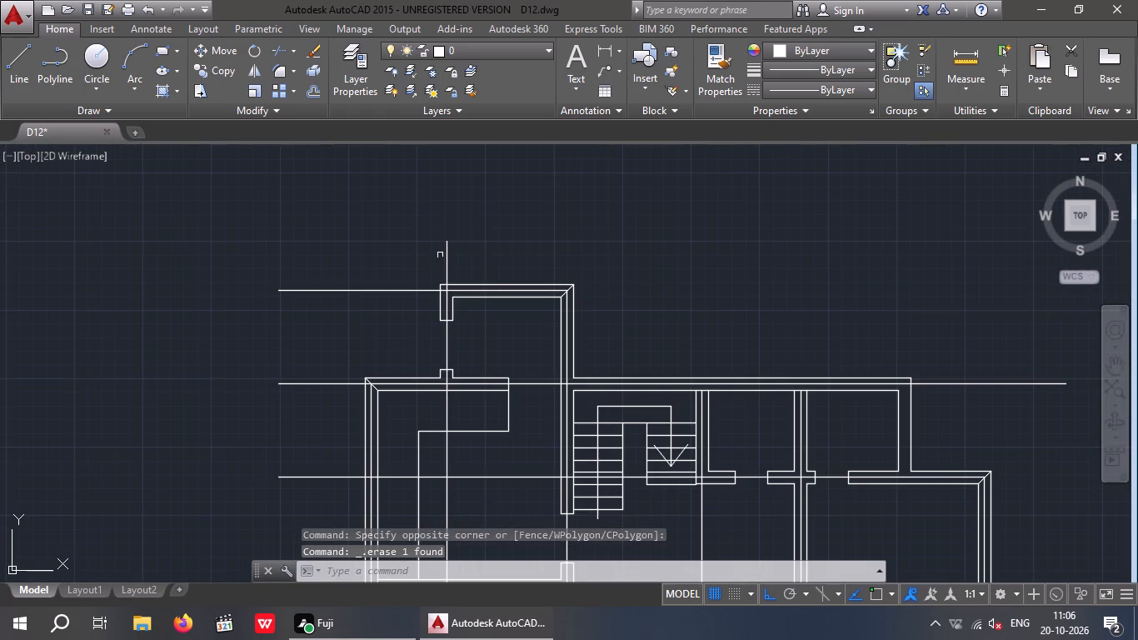
pyautogui.scroll(-2, 562, 263)
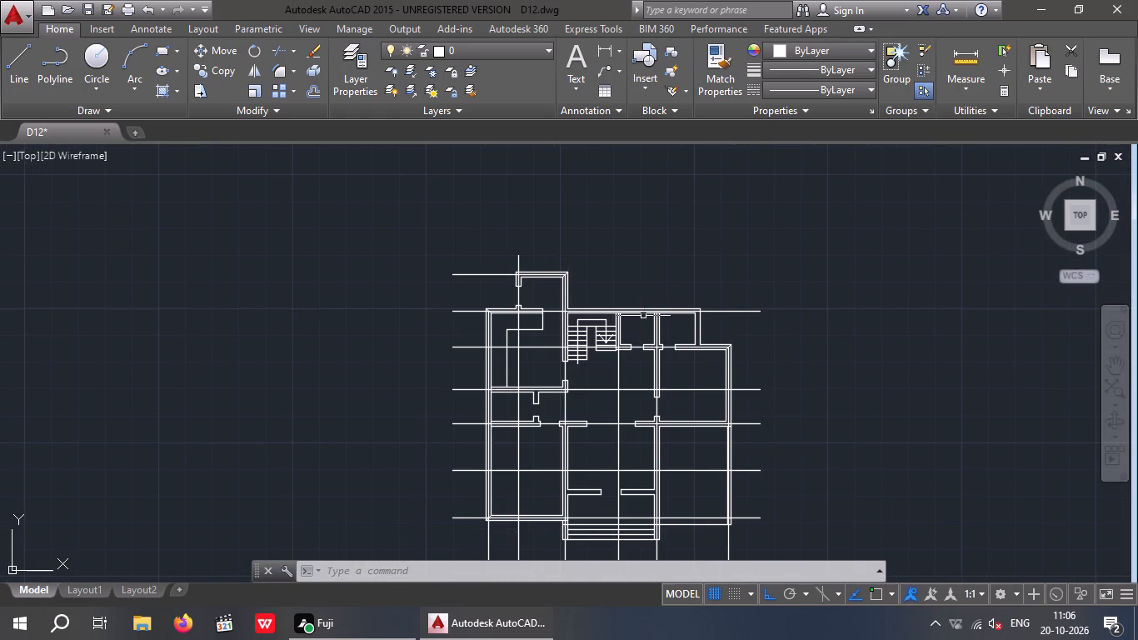
pyautogui.press('Escape')
pyautogui.press('Escape')
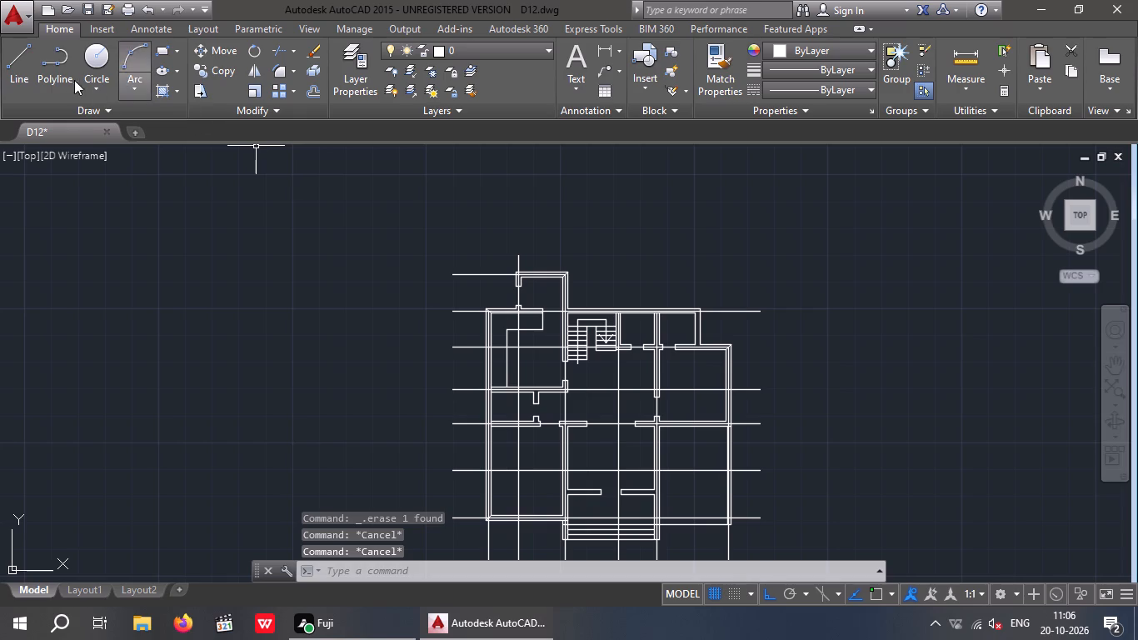
pyautogui.click(12, 59)
pyautogui.scroll(3, 510, 252)
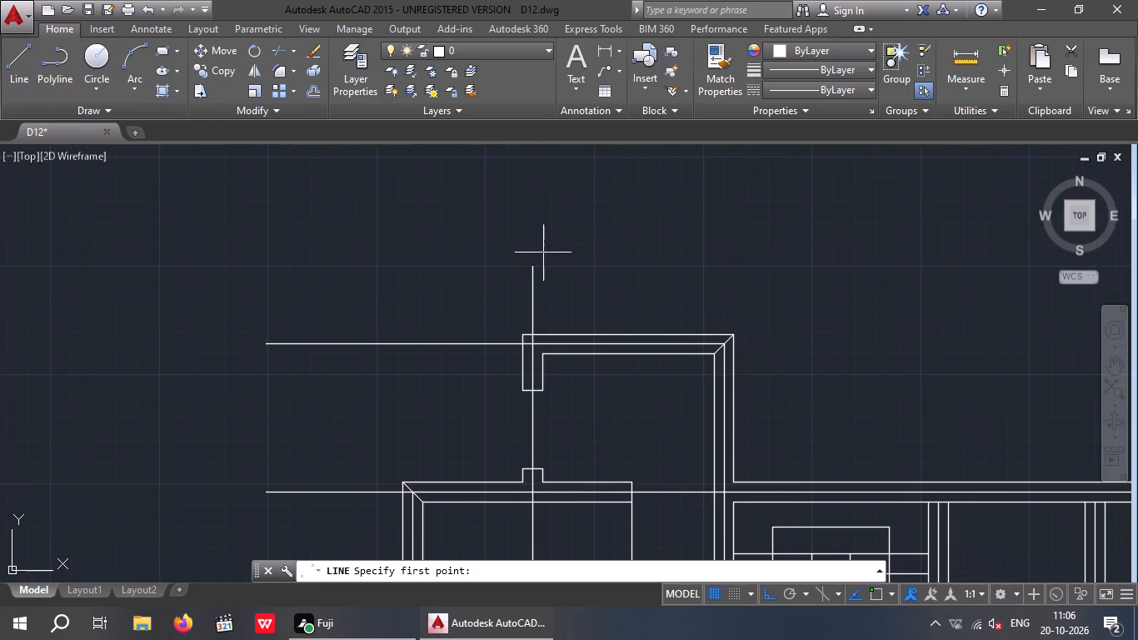
pyautogui.click(536, 266)
pyautogui.scroll(-3, 710, 266)
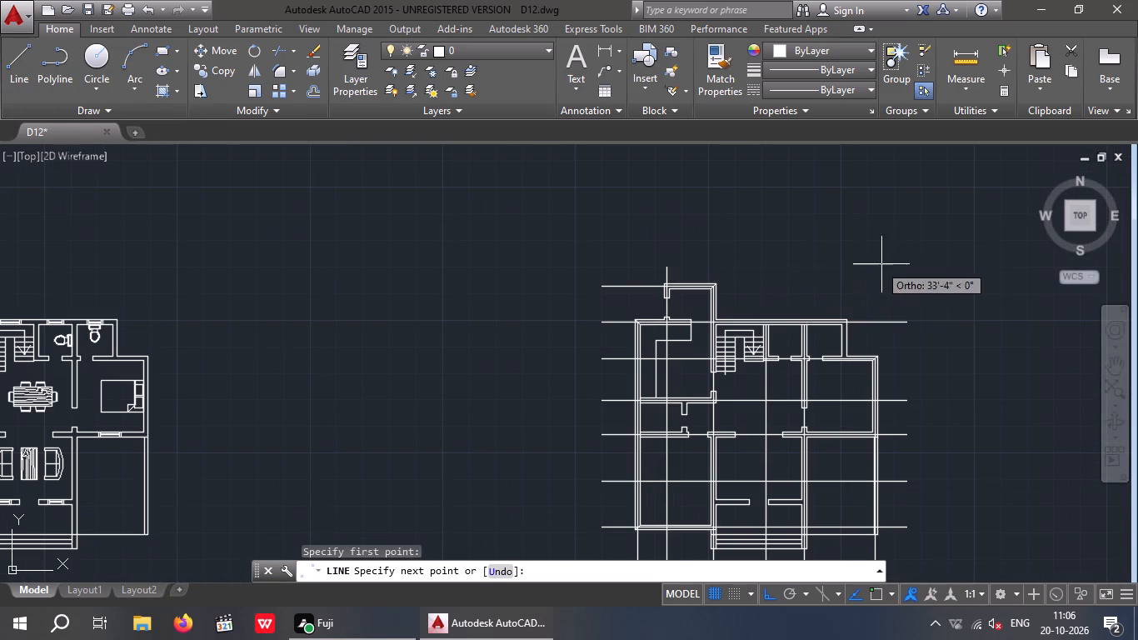
pyautogui.click(911, 262)
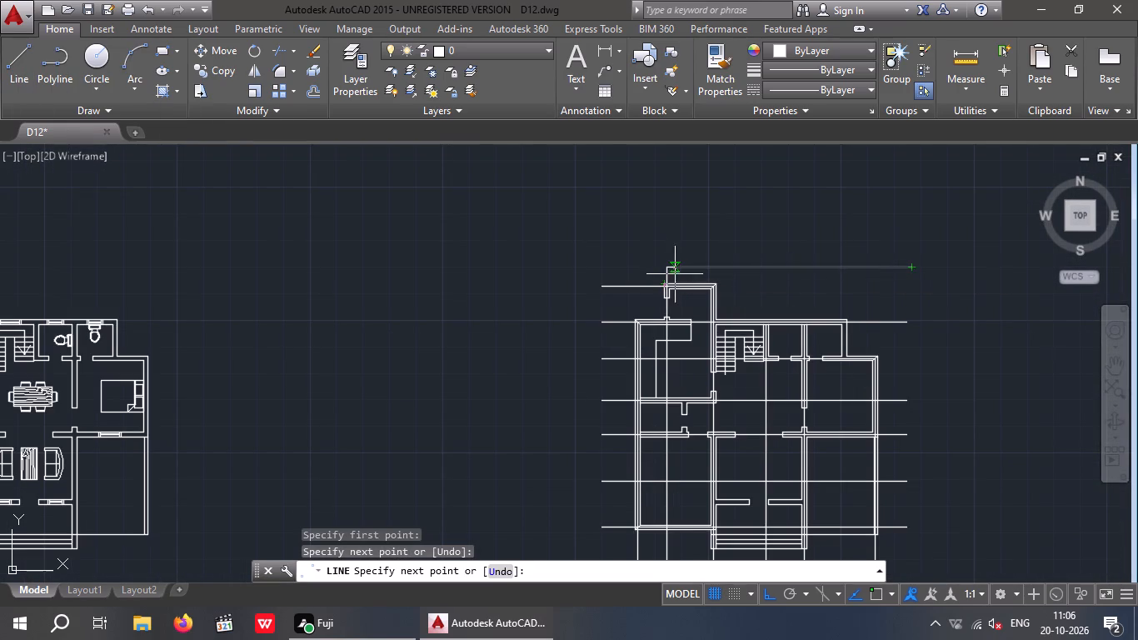
pyautogui.press('space')
# Draw a second horizontal boundary line from the same centreline's top end leftward past the leftmost wall.
pyautogui.press('space')
pyautogui.press('space')
pyautogui.scroll(3, 674, 266)
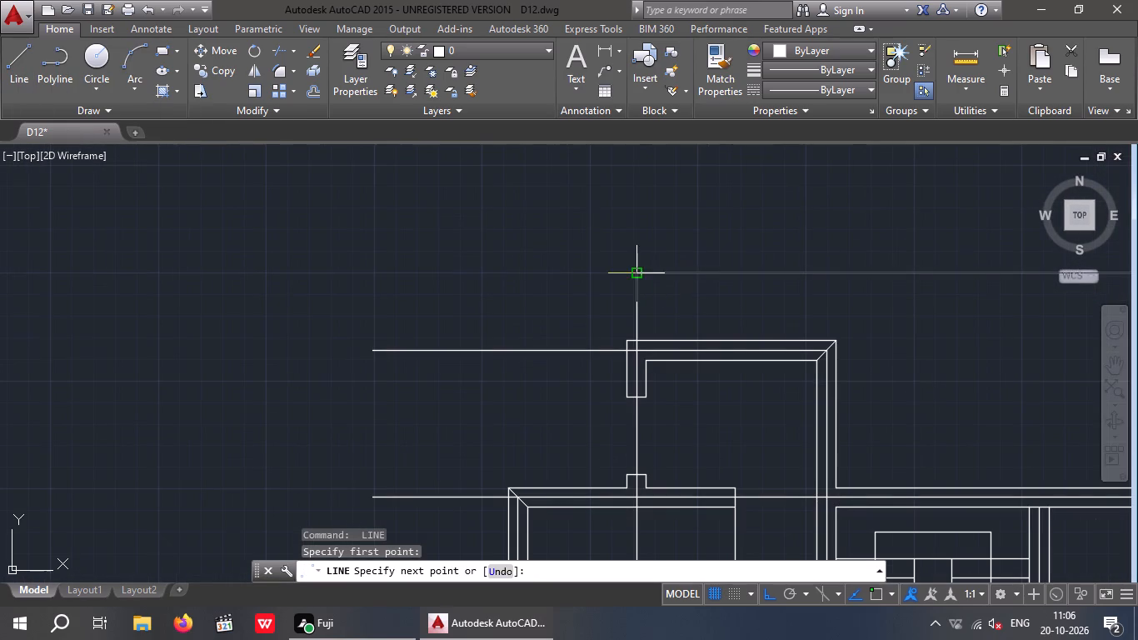
pyautogui.click(635, 276)
pyautogui.scroll(-1, 427, 277)
pyautogui.click(342, 272)
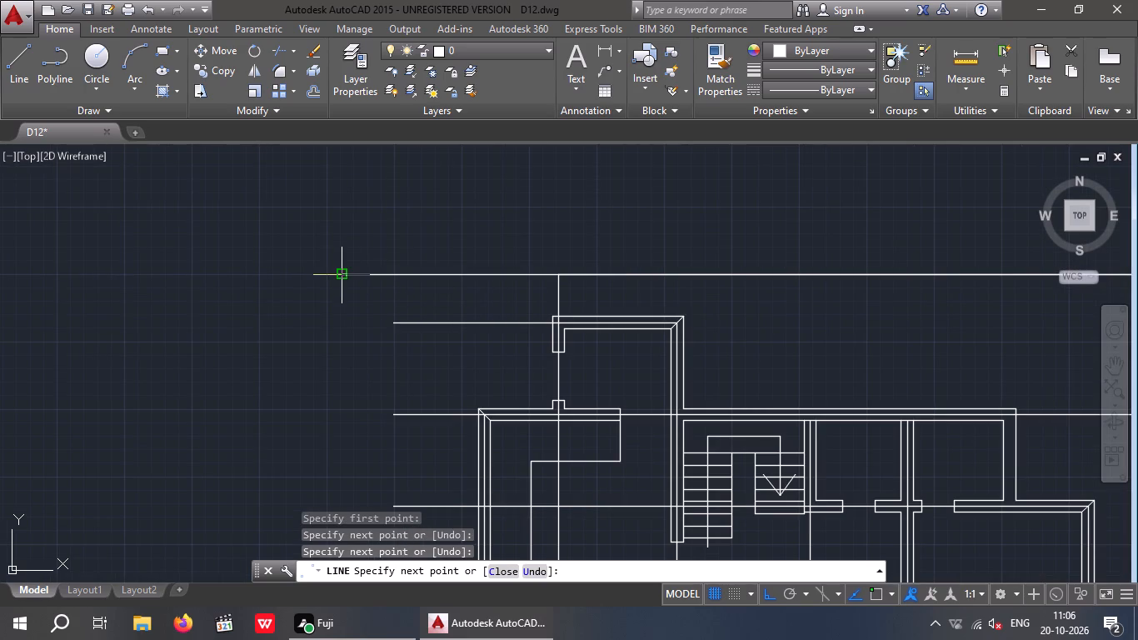
pyautogui.press('Escape')
pyautogui.press('Escape')
# Extend the leftmost wall's vertical centreline up to the horizontal boundary line above the plan.
pyautogui.press('e')
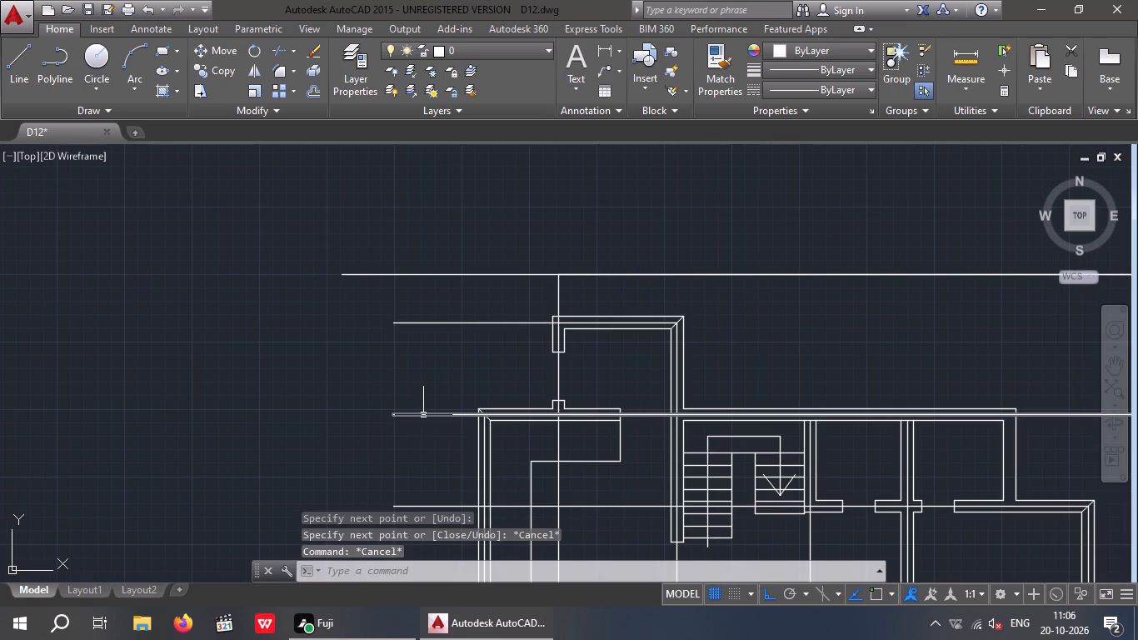
pyautogui.write('X')
pyautogui.press('space')
pyautogui.press('space')
pyautogui.scroll(3, 513, 447)
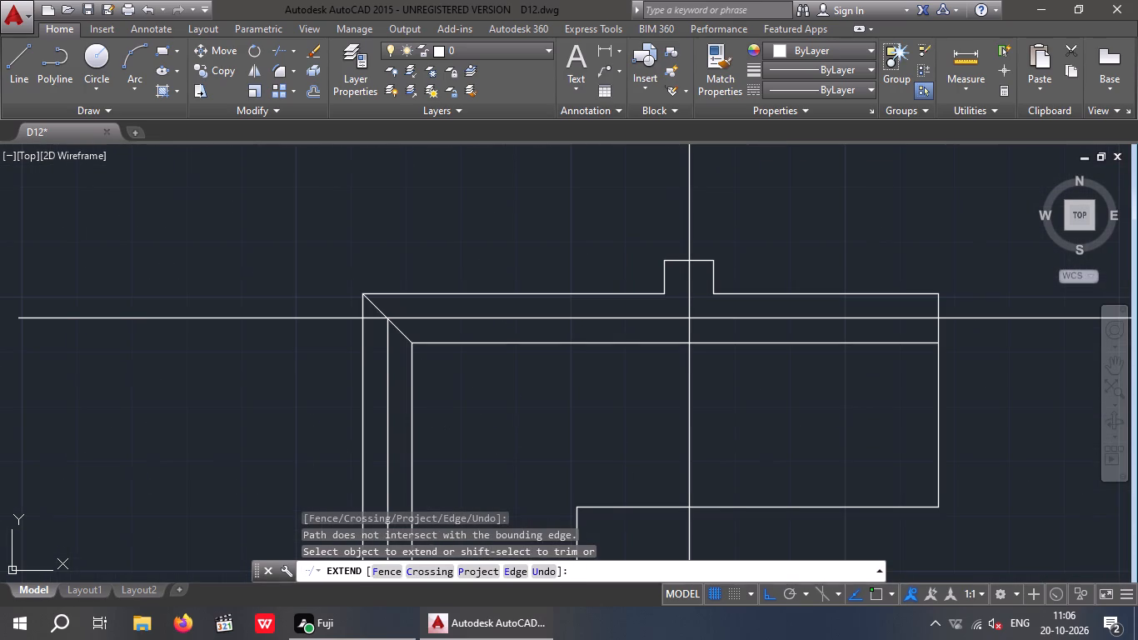
pyautogui.click(386, 395)
pyautogui.scroll(-2, 390, 384)
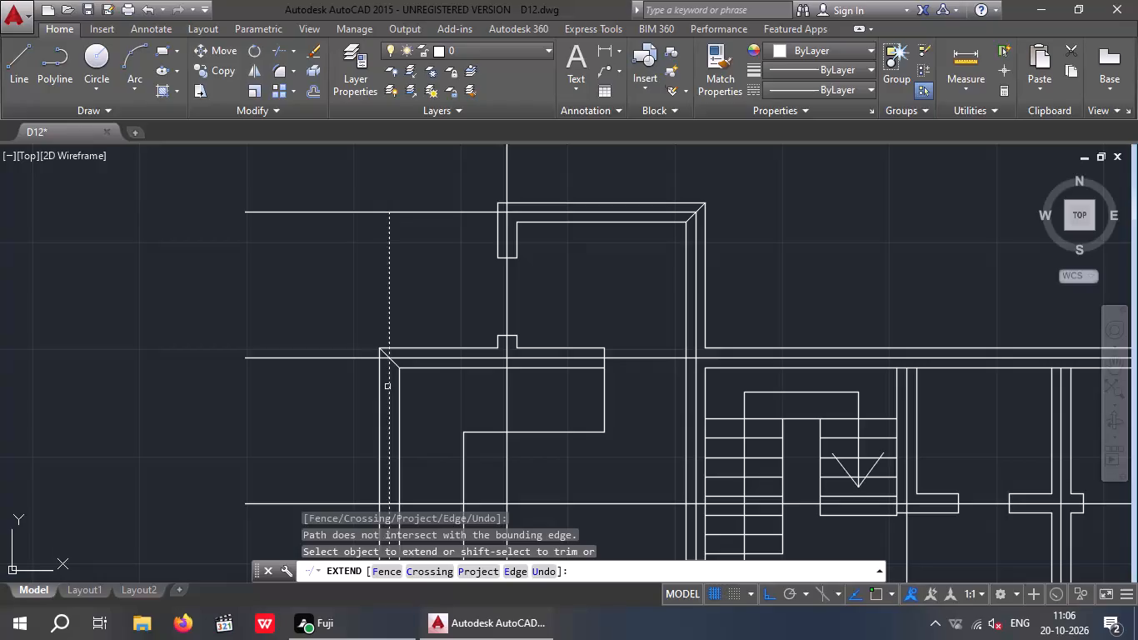
pyautogui.click(387, 387)
pyautogui.scroll(-1, 405, 306)
pyautogui.moveTo(405, 334); pyautogui.dragTo(405, 348, button='middle')
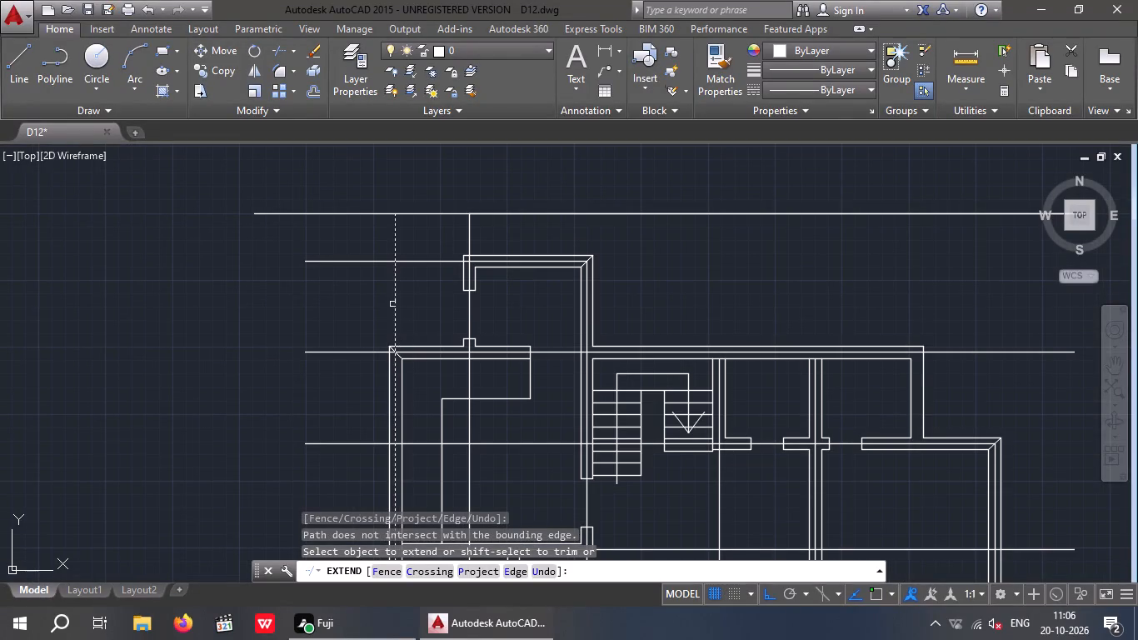
pyautogui.click(394, 293)
pyautogui.press('Escape')
pyautogui.press('Escape')
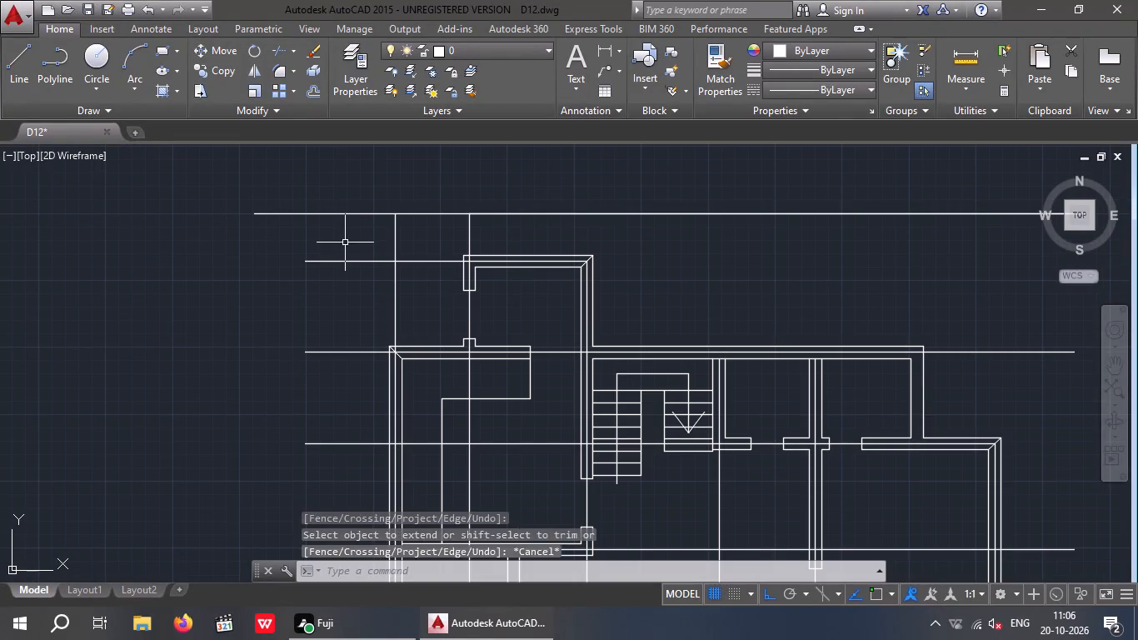
# Erase the left-hand segment of the boundary line above the plan.
pyautogui.moveTo(345, 242); pyautogui.dragTo(314, 222)
pyautogui.click(296, 167)
pyautogui.press('Delete')
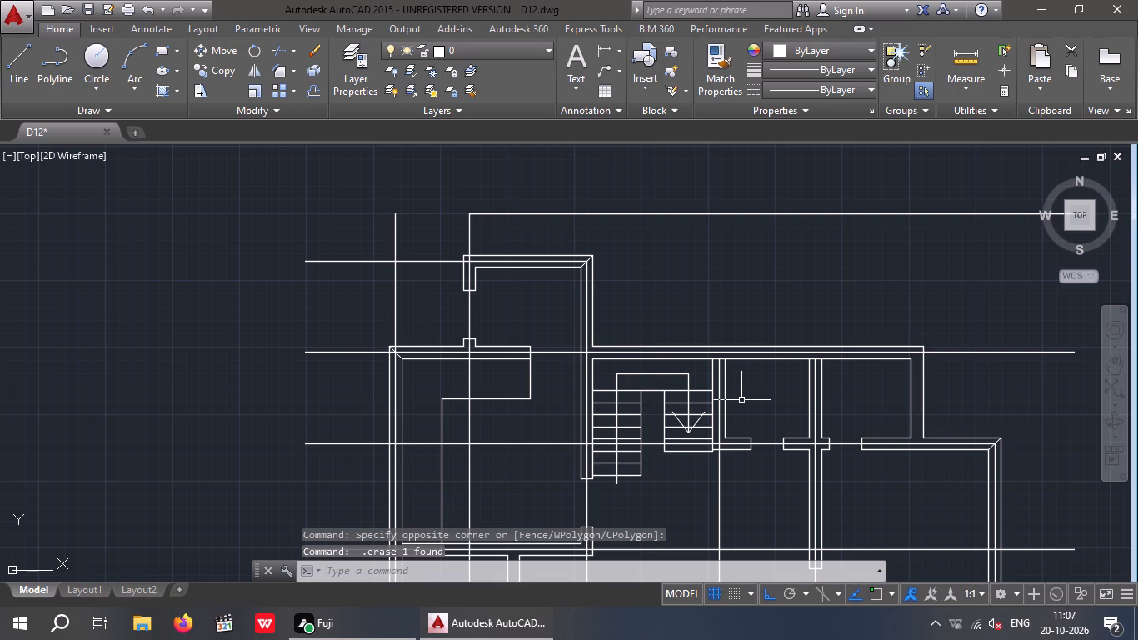
# Extend the vertical centreline of the wall beside the staircase up to the boundary line above the plan.
pyautogui.press('e')
pyautogui.press('x')
pyautogui.press('space')
pyautogui.press('space')
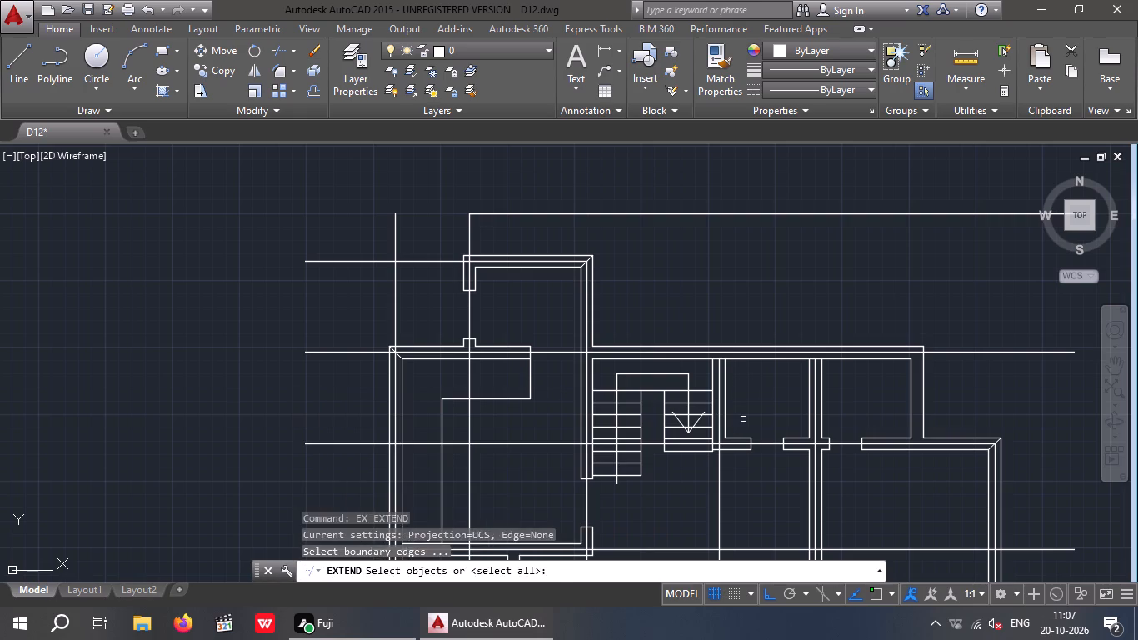
pyautogui.scroll(2, 723, 366)
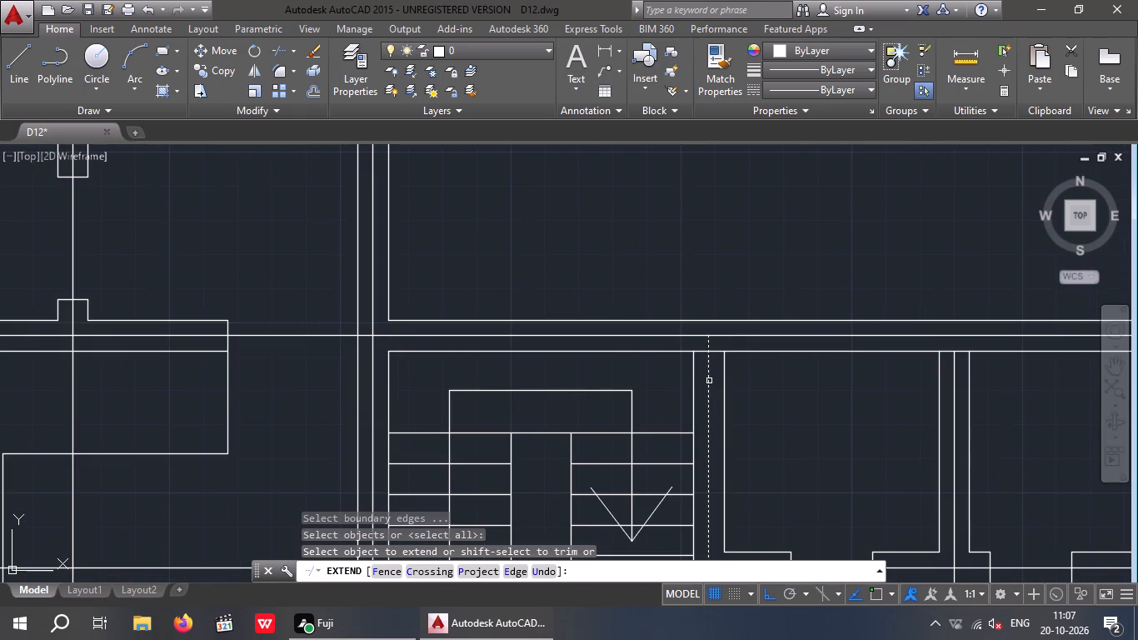
pyautogui.click(709, 381)
pyautogui.click(708, 375)
pyautogui.scroll(-1, 708, 375)
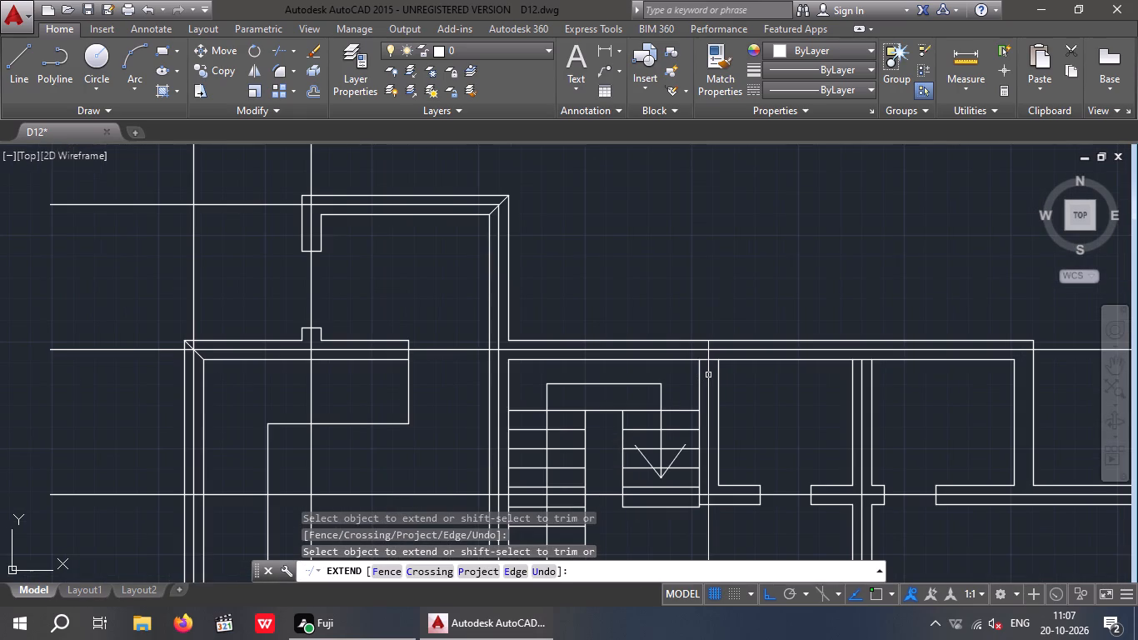
pyautogui.scroll(-1, 708, 375)
pyautogui.click(708, 375)
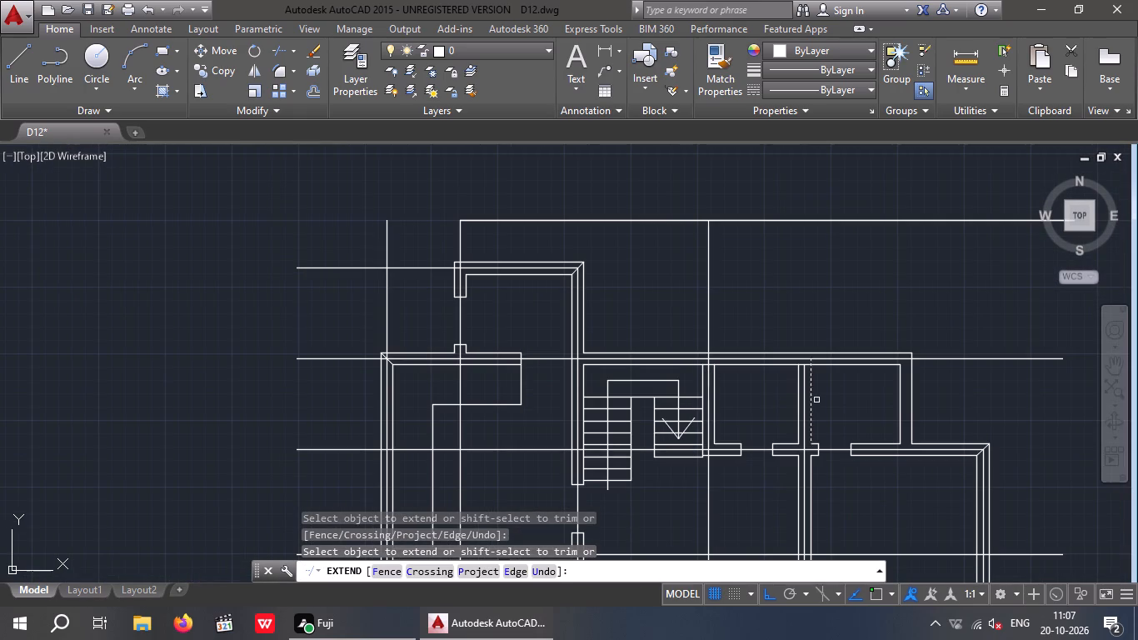
# Extend the vertical centreline of the wall between the two small upper-right rooms up to the boundary line.
pyautogui.click(806, 387)
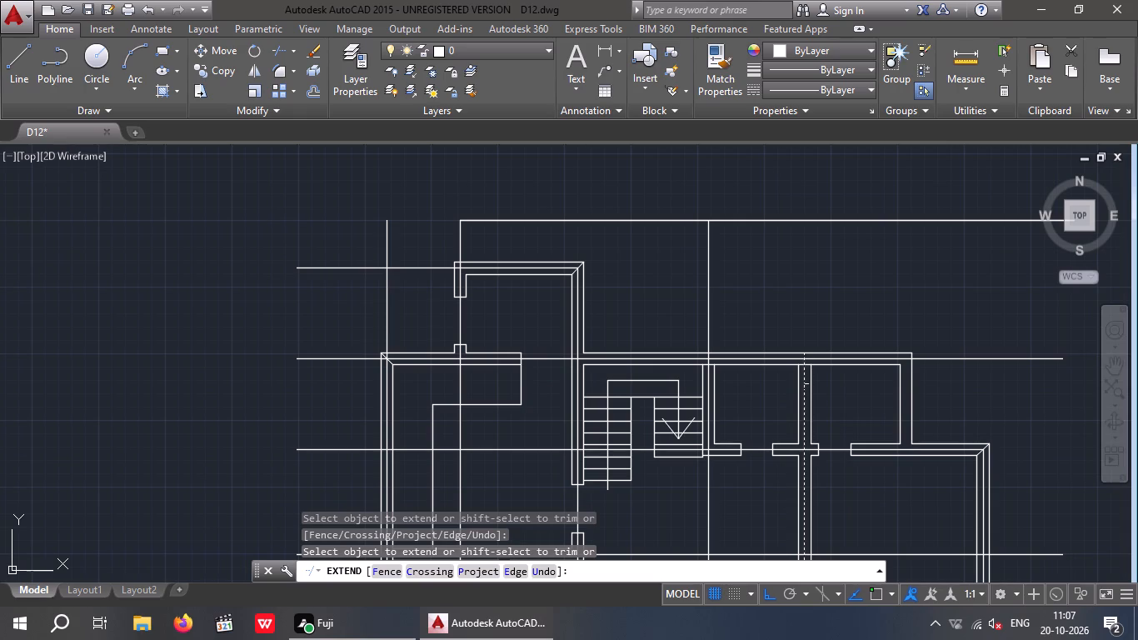
pyautogui.click(806, 387)
pyautogui.click(805, 387)
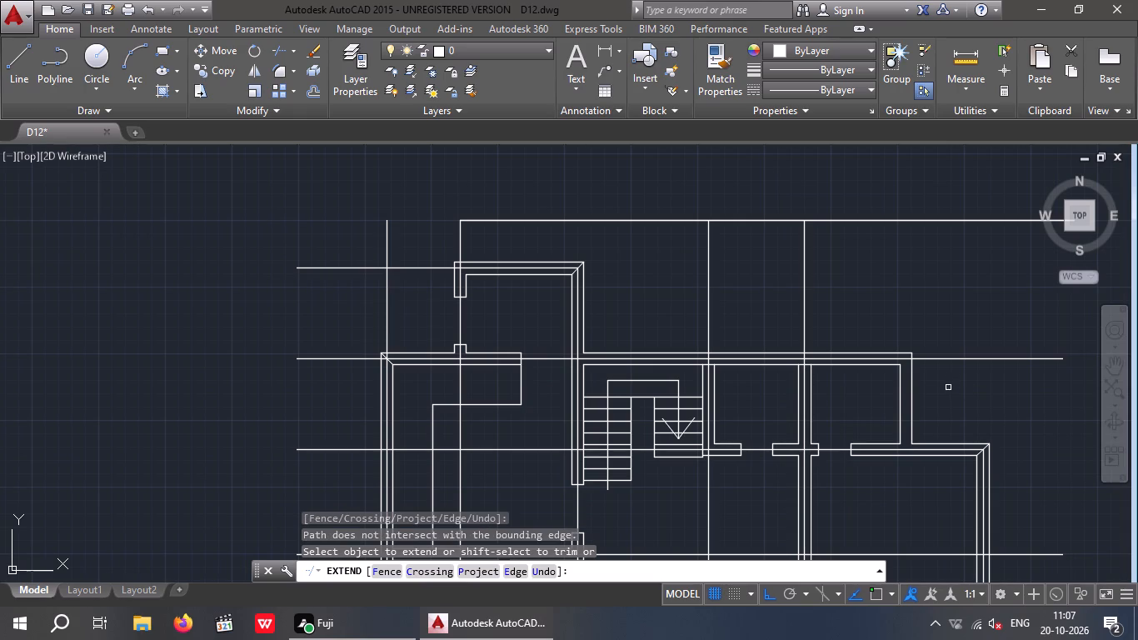
# Extend the rightmost exterior wall's vertical centreline up to the boundary line above the plan.
pyautogui.scroll(-3, 961, 392)
pyautogui.scroll(3, 988, 412)
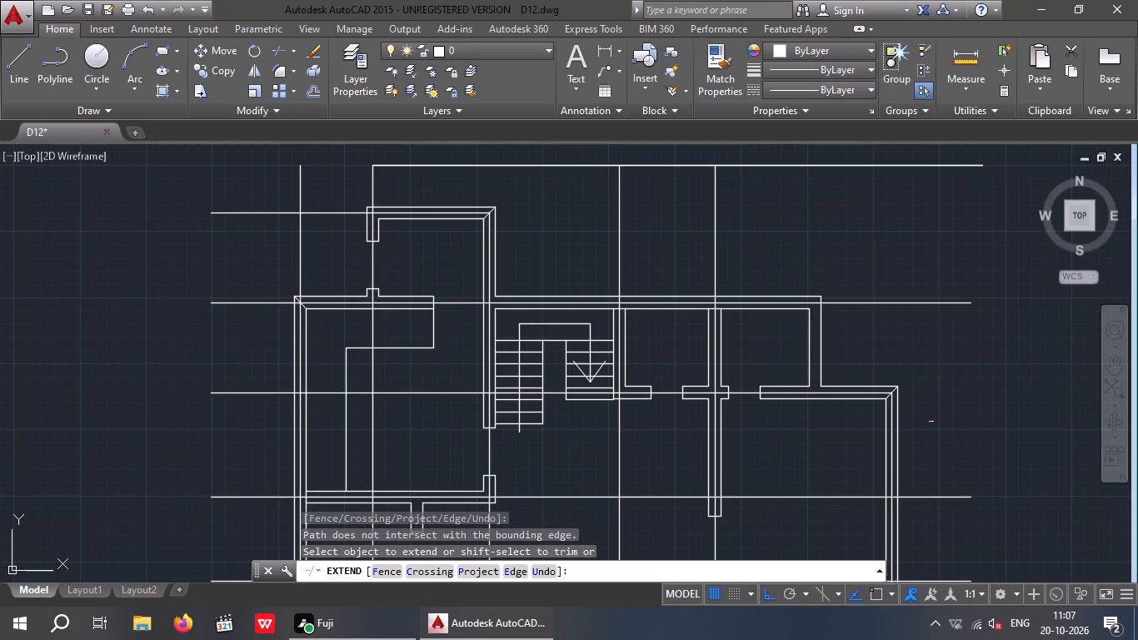
pyautogui.scroll(1, 933, 418)
pyautogui.click(866, 417)
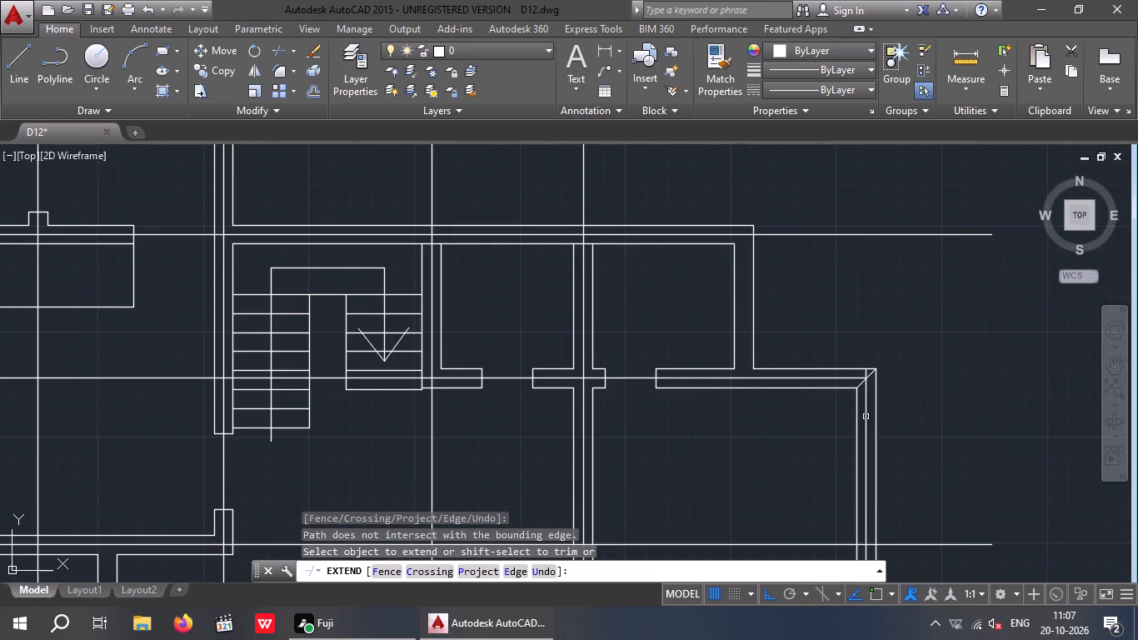
pyautogui.scroll(-1, 869, 408)
pyautogui.scroll(2, 869, 408)
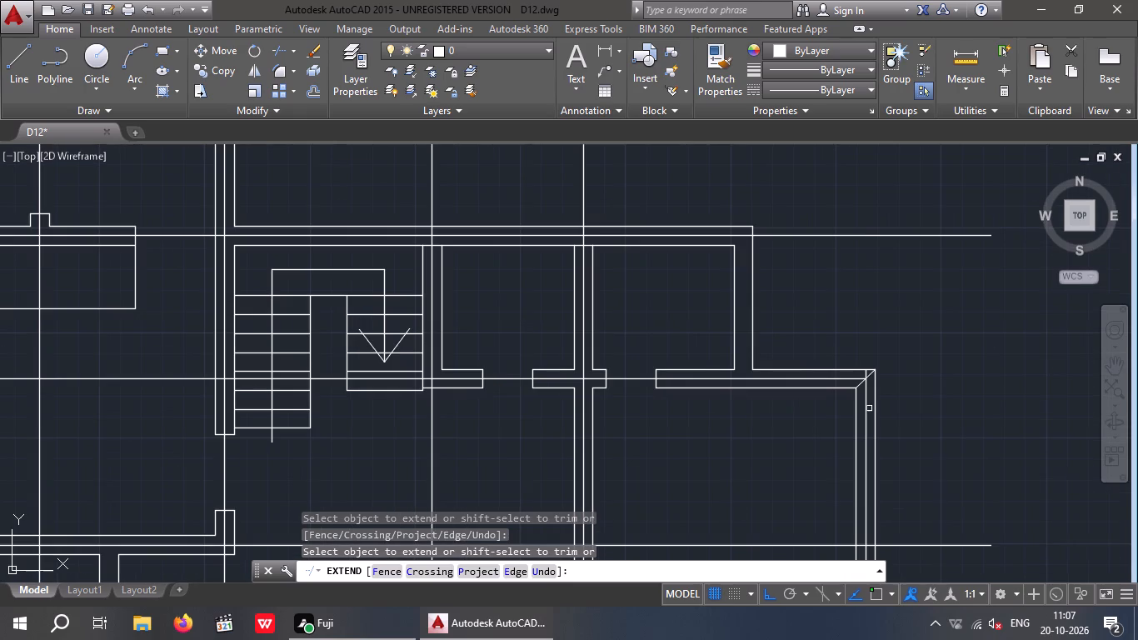
pyautogui.click(867, 409)
pyautogui.scroll(-2, 875, 328)
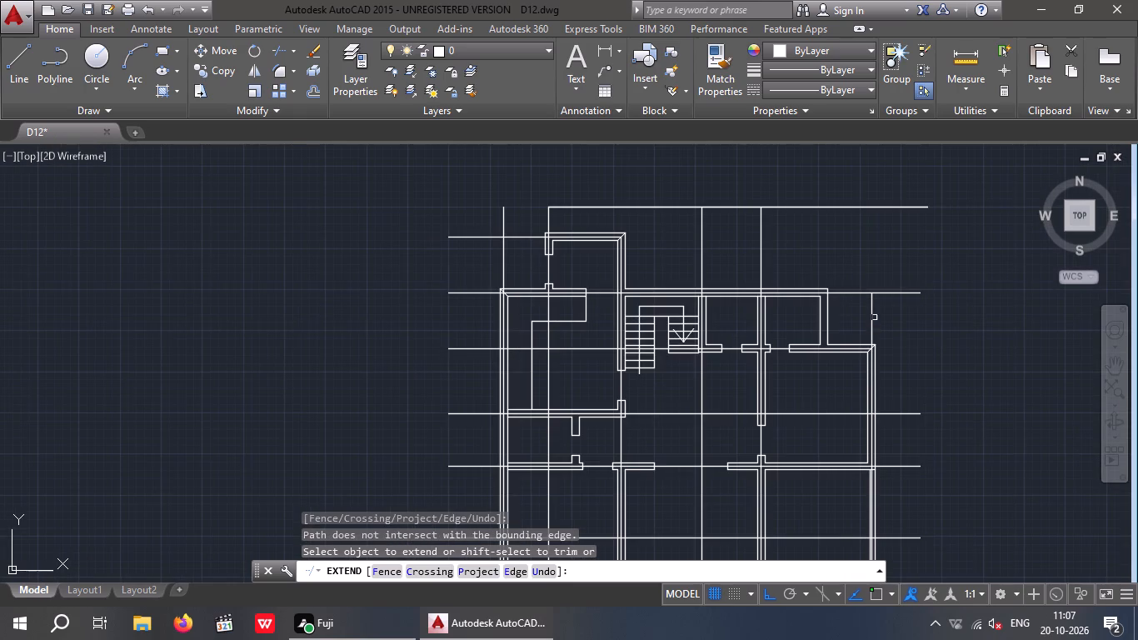
pyautogui.click(872, 317)
pyautogui.scroll(-1, 894, 321)
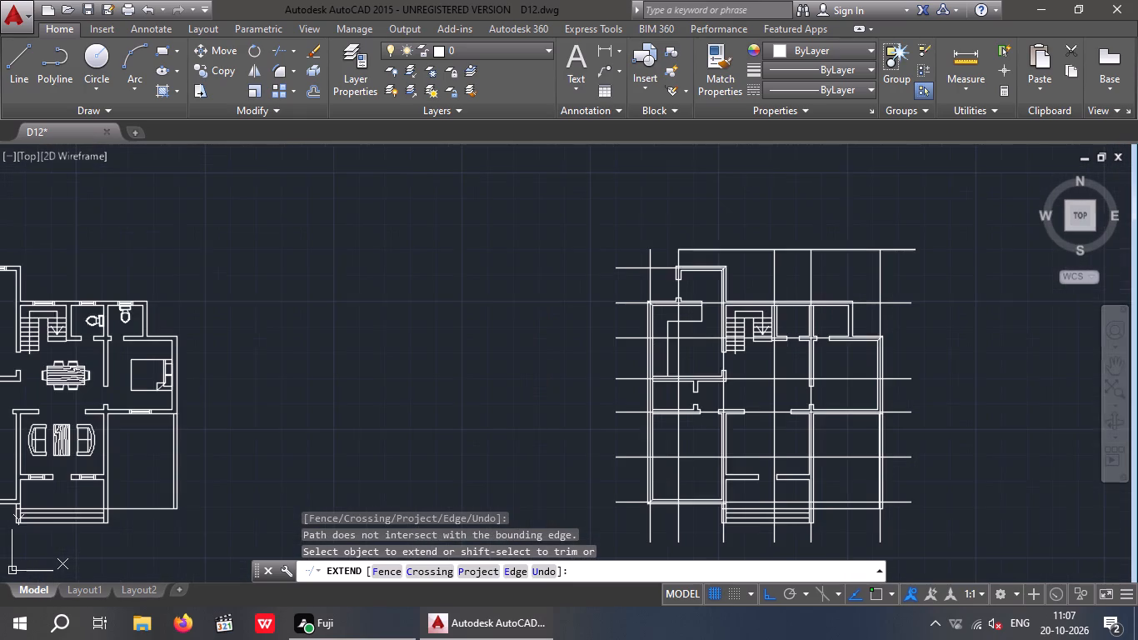
pyautogui.scroll(1, 893, 323)
pyautogui.scroll(-1, 893, 323)
pyautogui.moveTo(953, 333); pyautogui.dragTo(819, 365, button='middle')
pyautogui.press('Escape')
pyautogui.press('Escape')
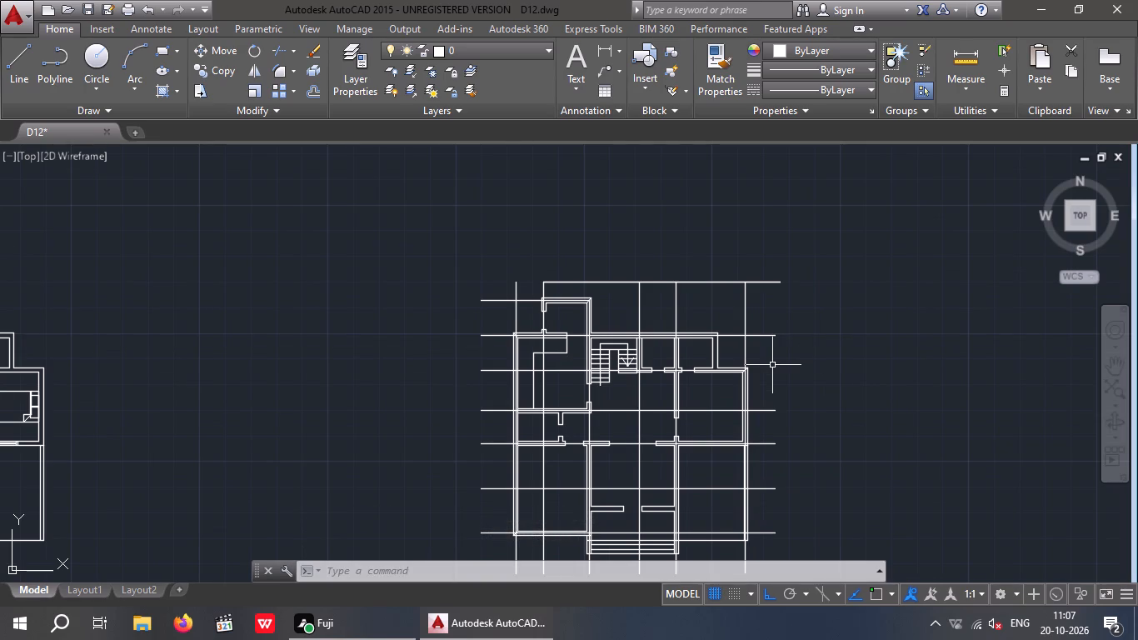
# Draw a short line across the base of the upper-right small room's right wall, joining its two faces.
pyautogui.write('L')
pyautogui.press('space')
pyautogui.scroll(3, 716, 357)
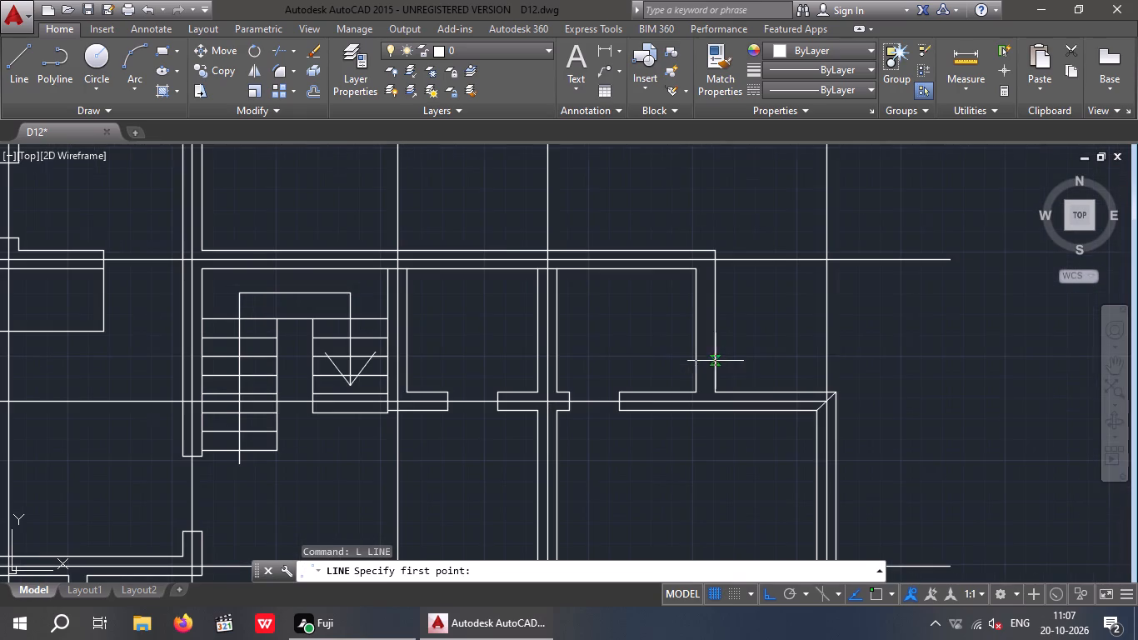
pyautogui.scroll(-3, 713, 289)
pyautogui.scroll(2, 713, 289)
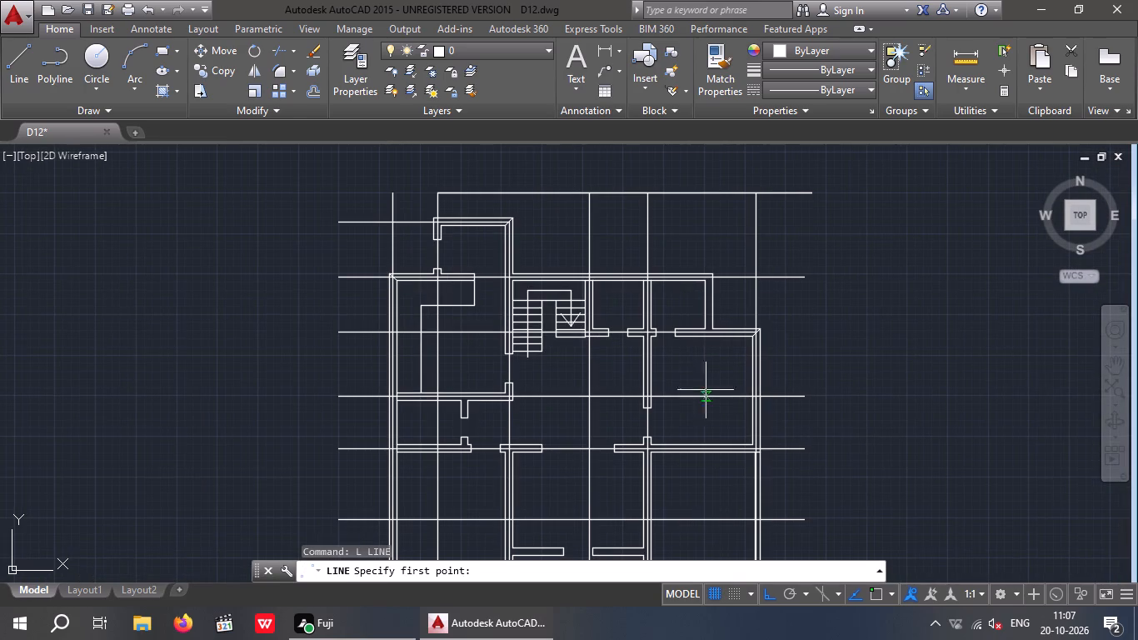
pyautogui.scroll(2, 703, 281)
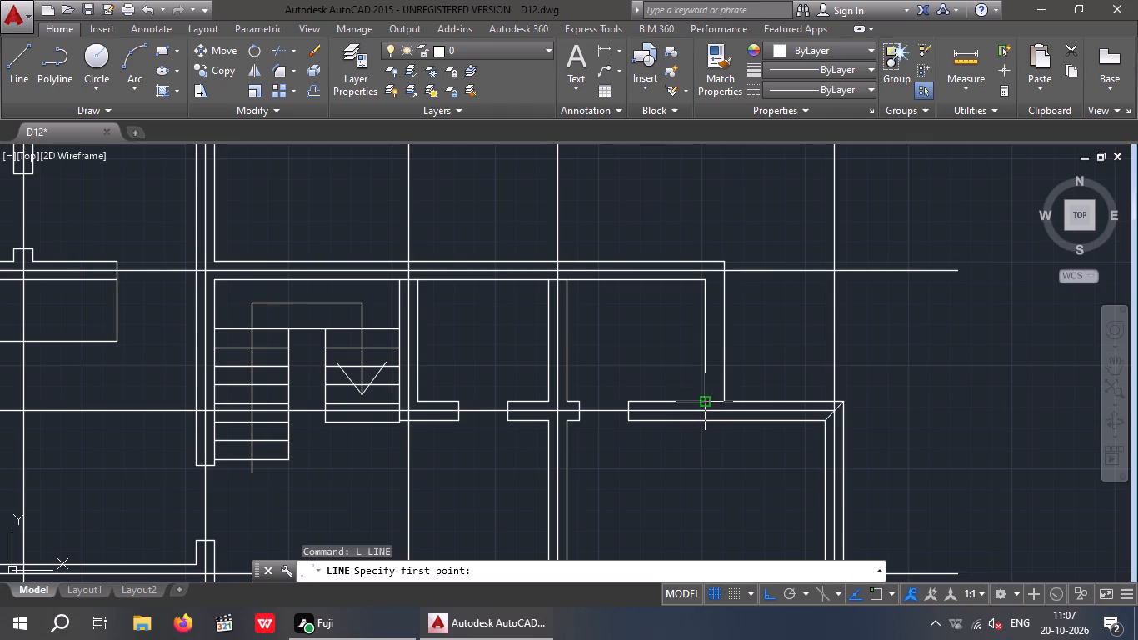
pyautogui.scroll(1, 707, 399)
pyautogui.scroll(-1, 707, 399)
pyautogui.scroll(1, 707, 399)
pyautogui.click(701, 402)
pyautogui.scroll(3, 741, 405)
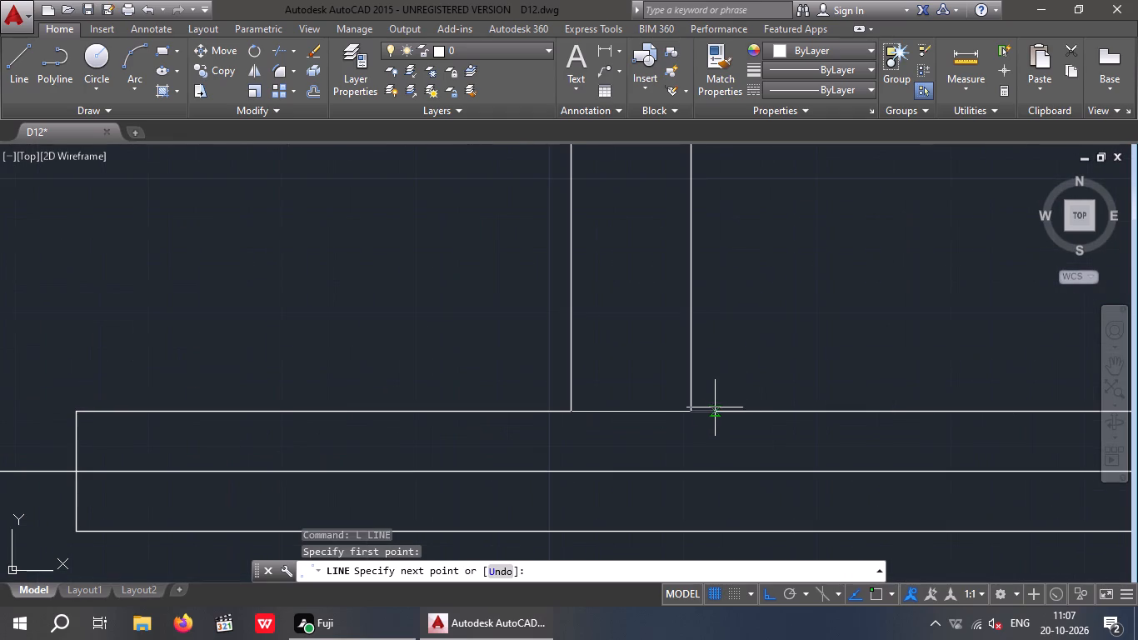
pyautogui.click(693, 407)
pyautogui.press('space')
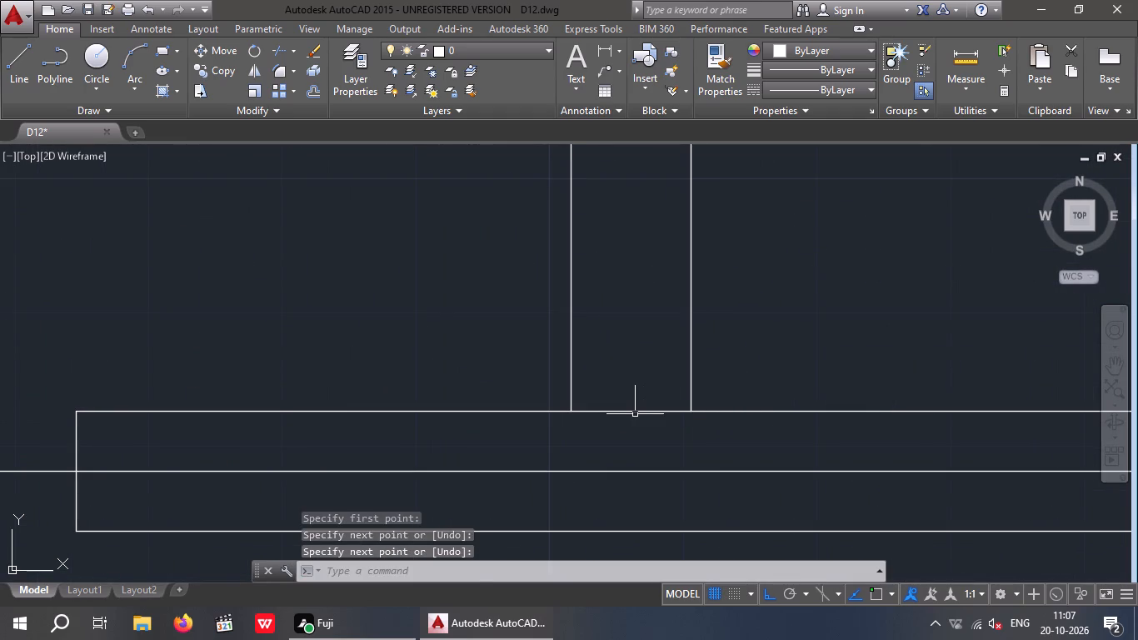
# Draw a vertical centreline from the midpoint of the upper-right small room's right wall base up to the boundary line above the plan.
pyautogui.press('space')
pyautogui.click(633, 406)
pyautogui.scroll(-3, 638, 325)
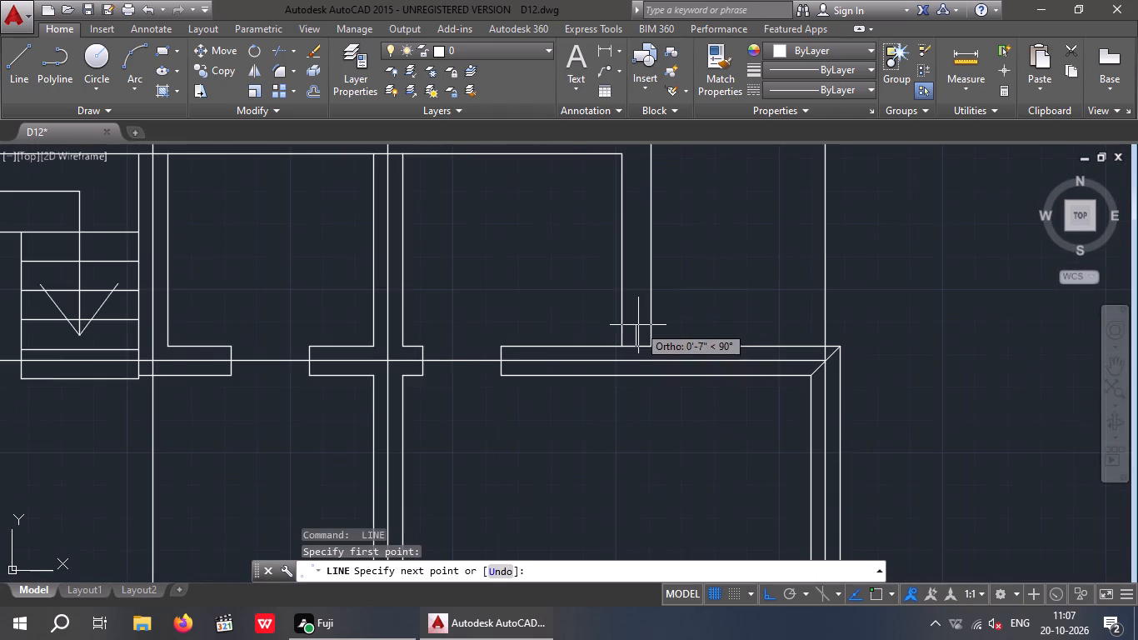
pyautogui.moveTo(638, 272); pyautogui.dragTo(618, 477, button='middle')
pyautogui.moveTo(615, 242); pyautogui.dragTo(608, 490, button='middle')
pyautogui.scroll(-3, 624, 365)
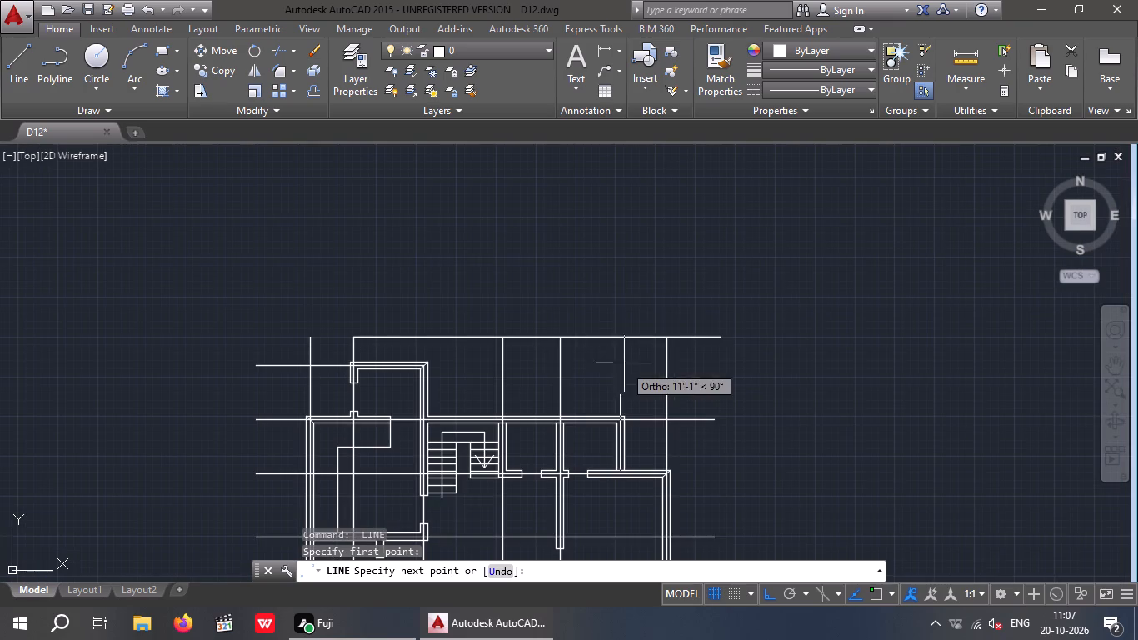
pyautogui.scroll(2, 611, 352)
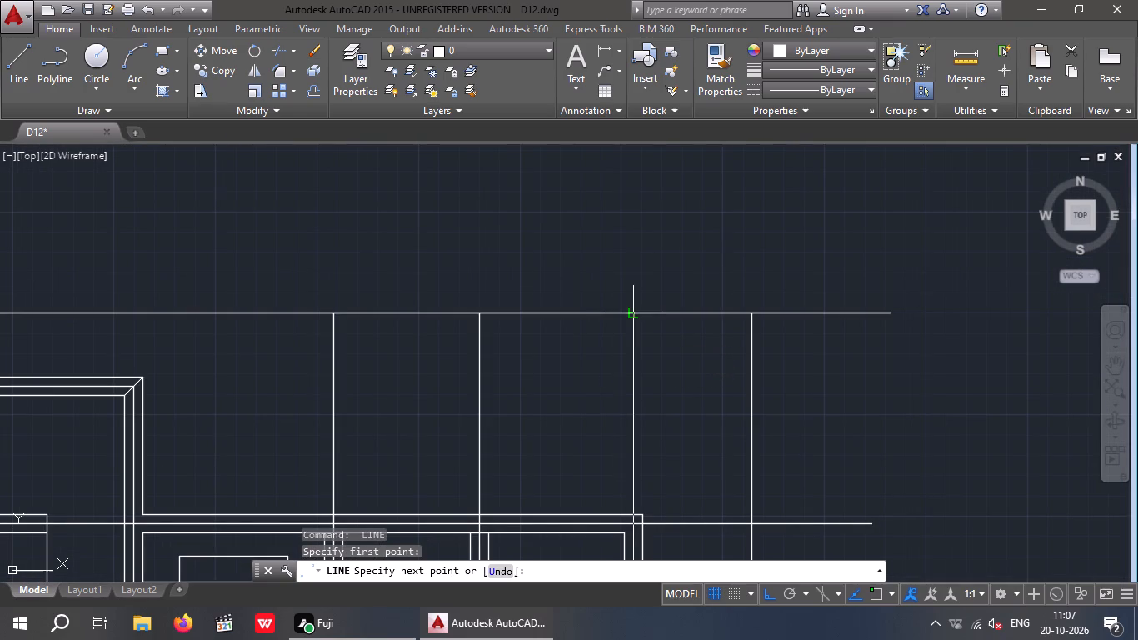
pyautogui.click(633, 313)
pyautogui.press('Escape')
# Delete the horizontal boundary line above the plan.
pyautogui.click(691, 373)
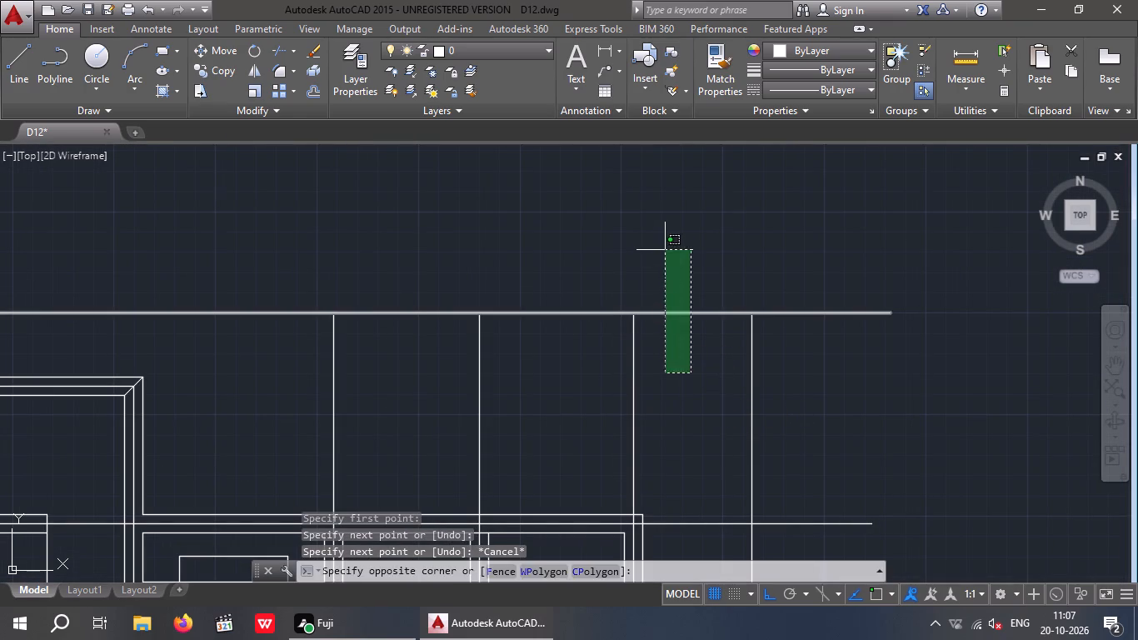
pyautogui.click(664, 247)
pyautogui.press('Delete')
pyautogui.scroll(-3, 664, 247)
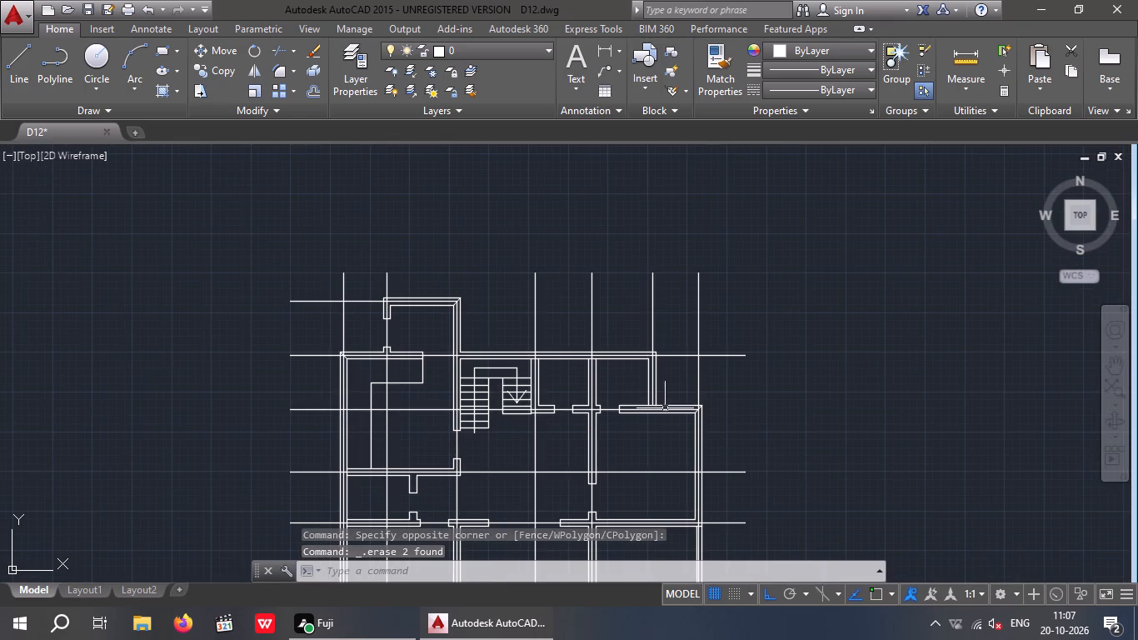
# Delete the short line across the base of the upper-right small room's right wall.
pyautogui.scroll(8, 664, 399)
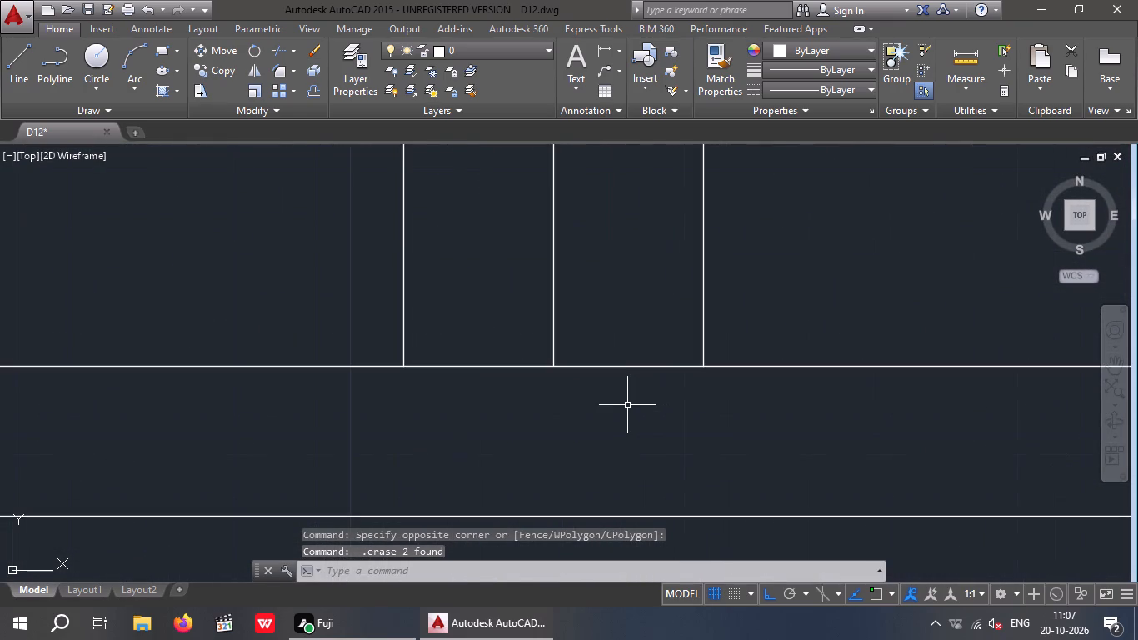
pyautogui.click(627, 405)
pyautogui.click(597, 334)
pyautogui.press('Delete')
pyautogui.scroll(-3, 605, 327)
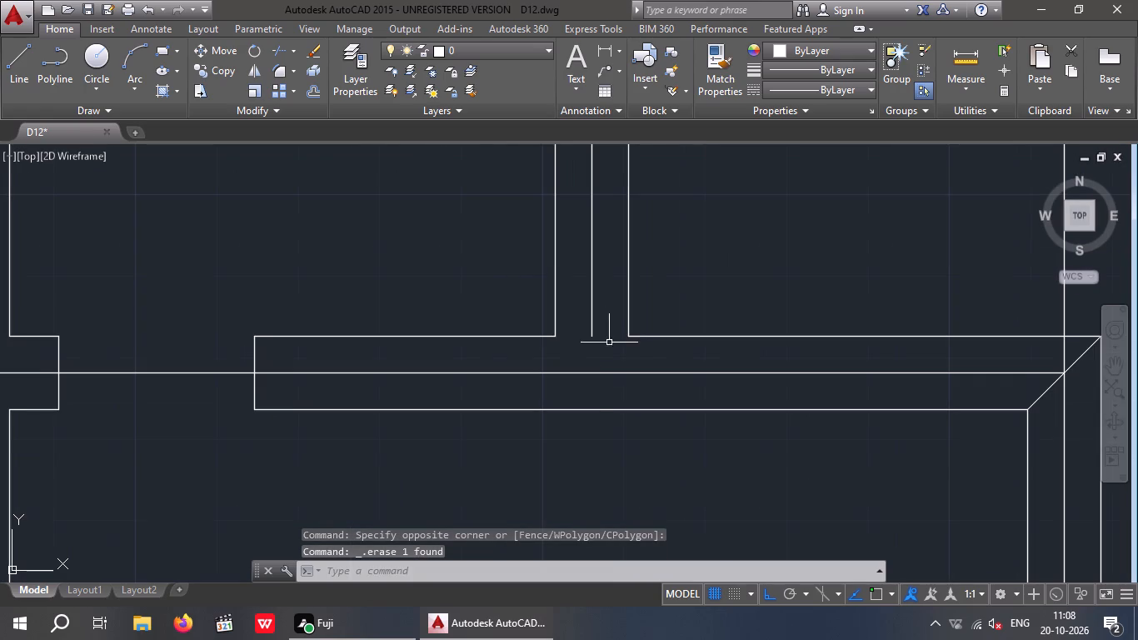
# Extend the centreline of the upper-right small room's right wall down through the plan to the lower-right room's bottom edge.
pyautogui.write('EX')
pyautogui.press('space')
pyautogui.press('space')
pyautogui.scroll(-3, 621, 372)
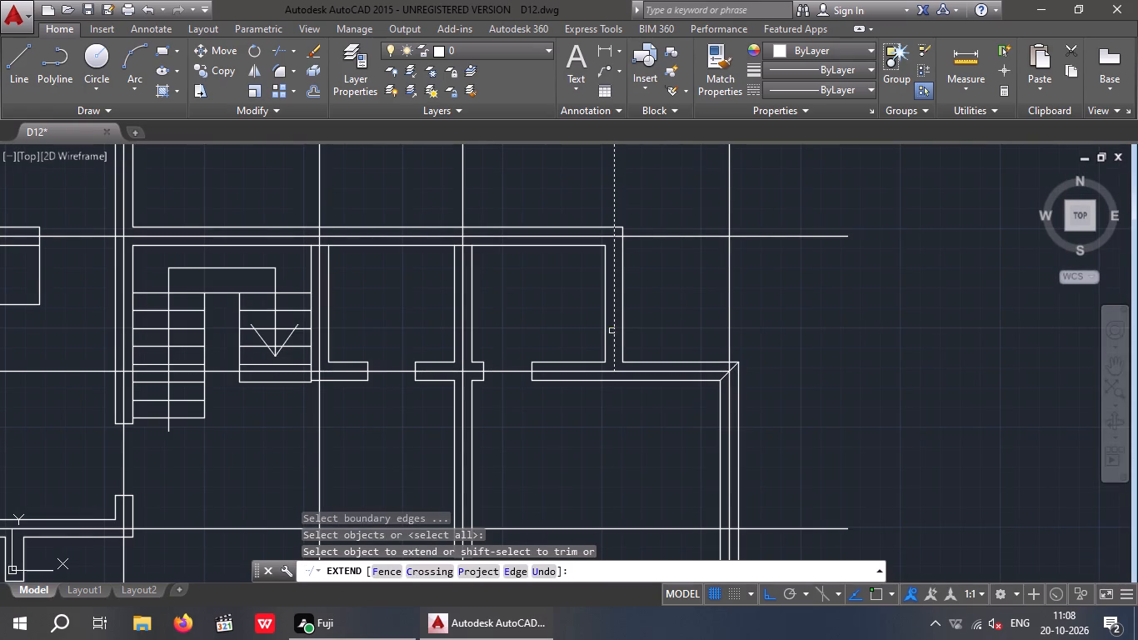
pyautogui.click(611, 331)
pyautogui.doubleClick(614, 324)
pyautogui.scroll(-1, 614, 324)
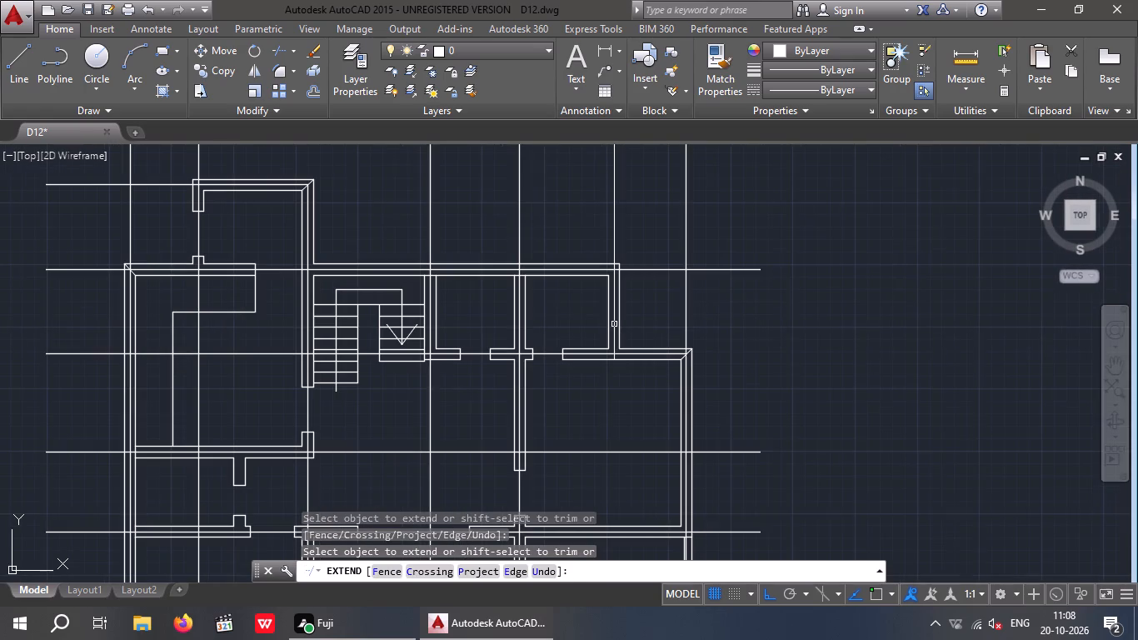
pyautogui.click(614, 328)
pyautogui.click(614, 405)
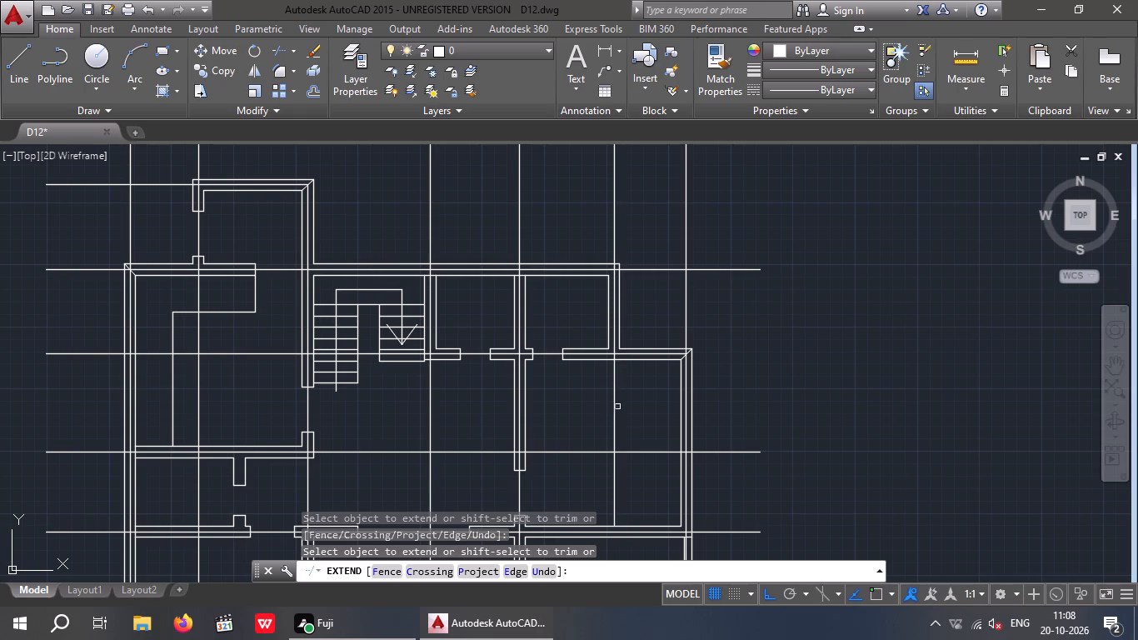
pyautogui.scroll(-1, 634, 430)
pyautogui.moveTo(633, 430); pyautogui.dragTo(621, 278, button='middle')
pyautogui.click(610, 322)
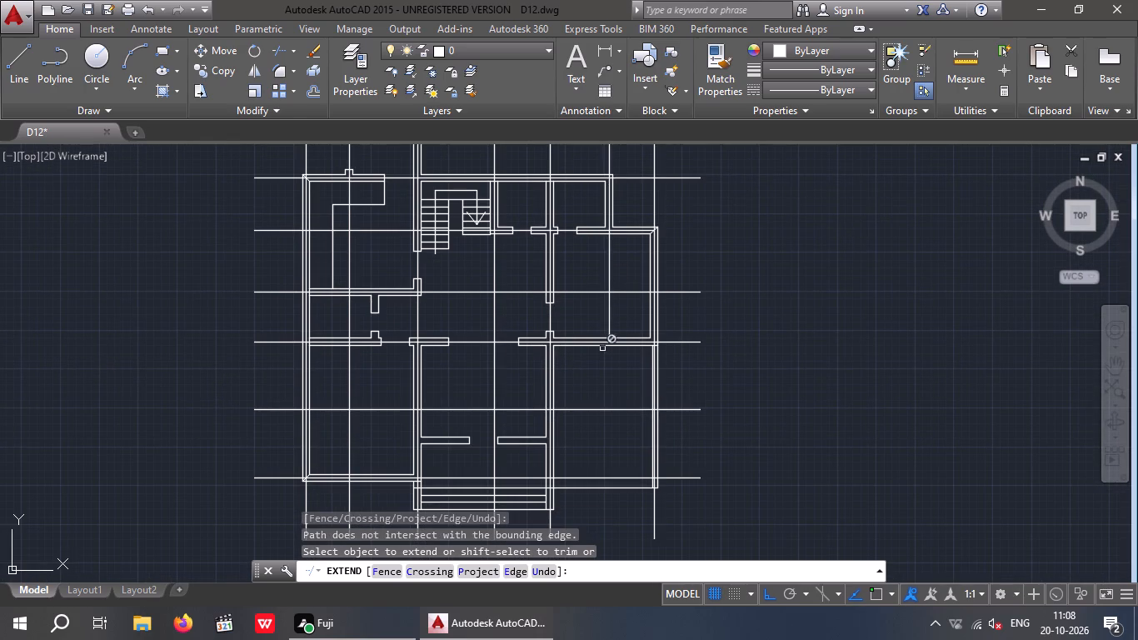
pyautogui.doubleClick(610, 314)
pyautogui.click(610, 314)
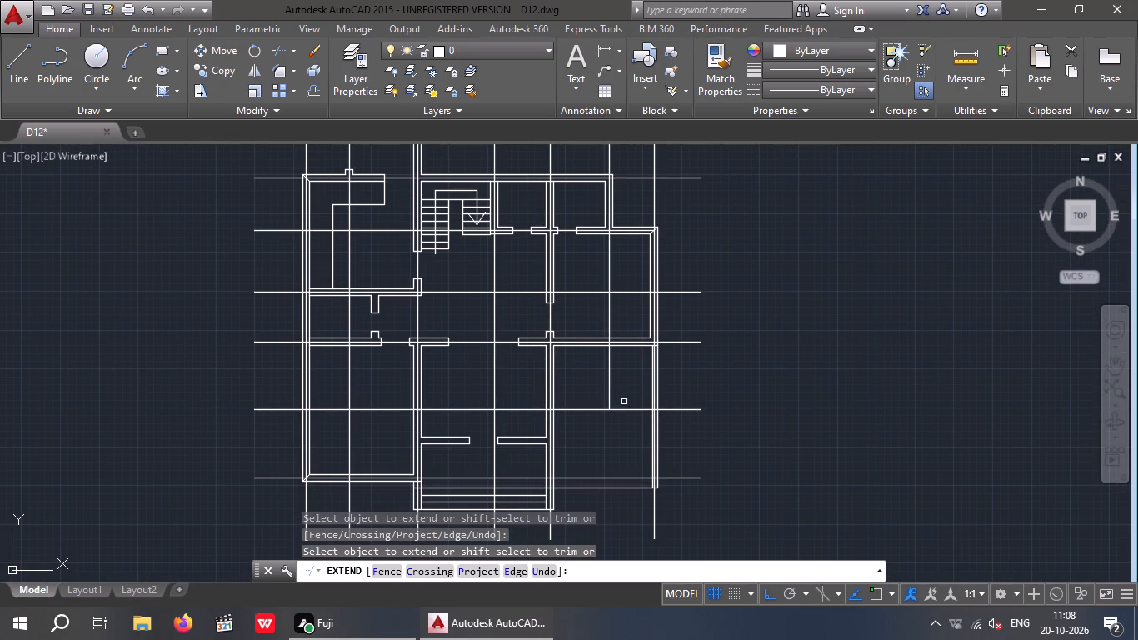
pyautogui.click(610, 380)
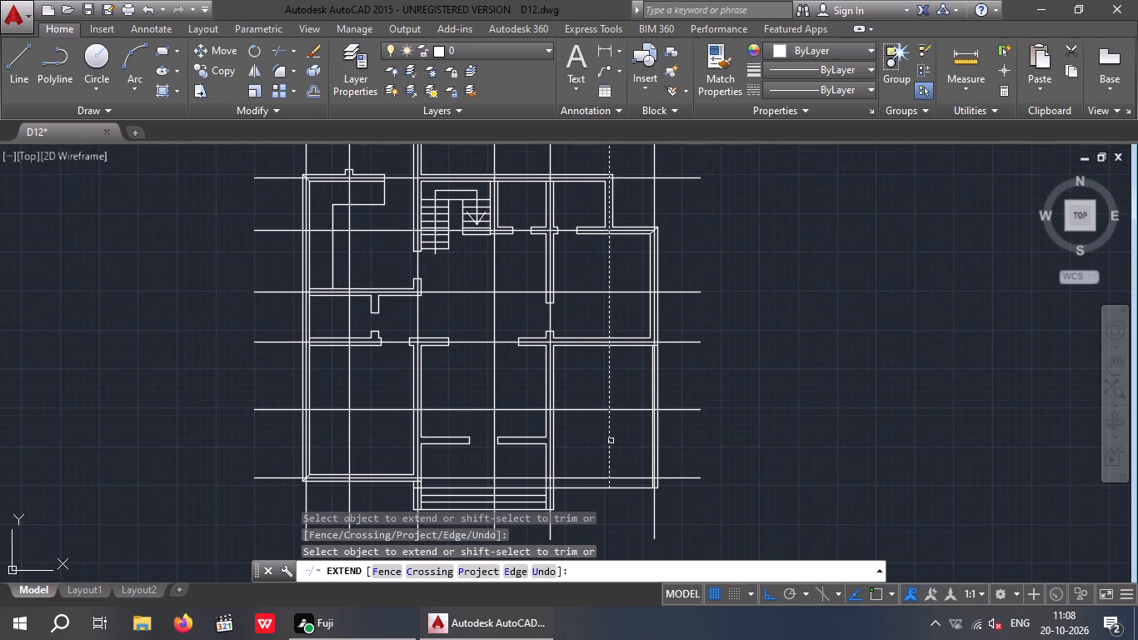
pyautogui.doubleClick(611, 441)
pyautogui.moveTo(618, 466); pyautogui.dragTo(612, 377, button='middle')
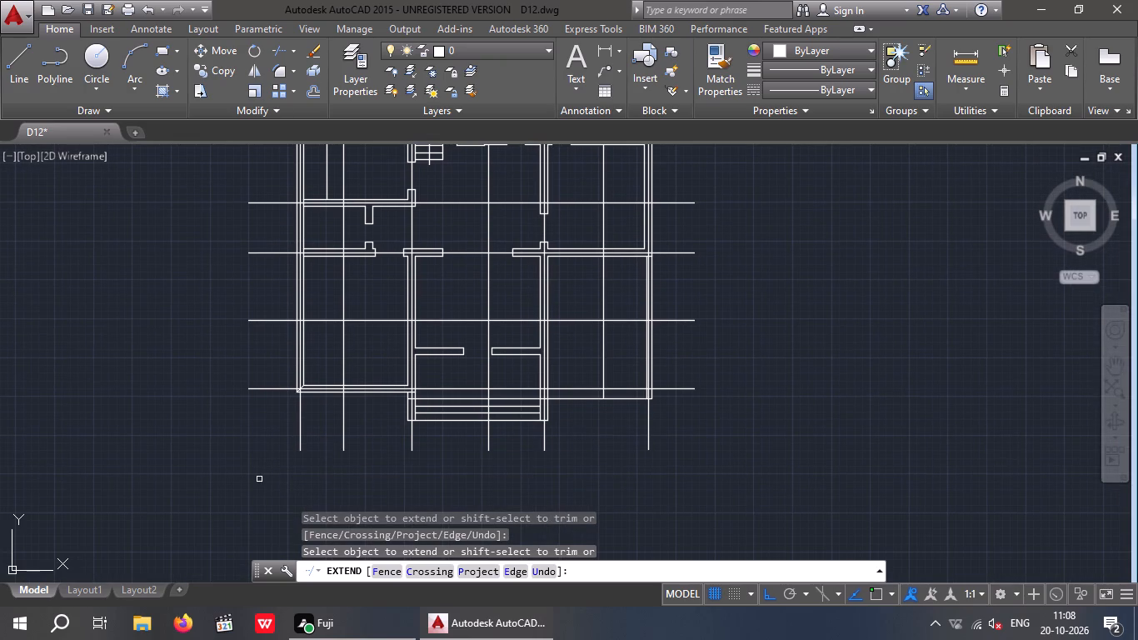
# Draw a boundary line below the plan joining the lower ends of the two rightmost full-length vertical centrelines.
pyautogui.press('Escape')
pyautogui.press('Escape')
pyautogui.press('l')
pyautogui.press(';')
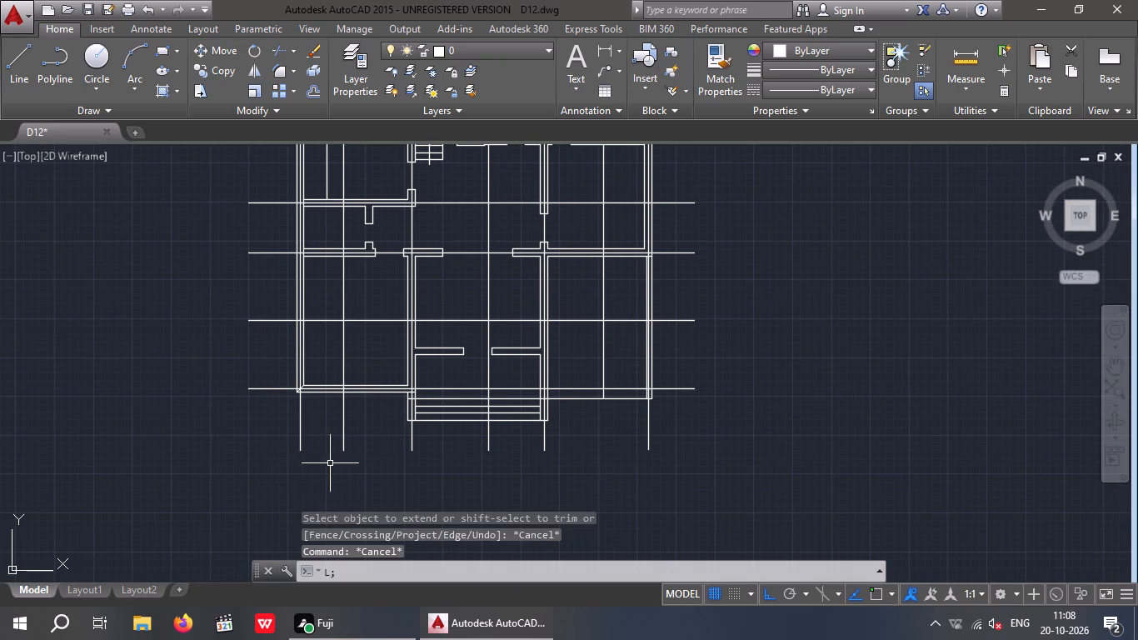
pyautogui.press('Escape')
pyautogui.press('Escape')
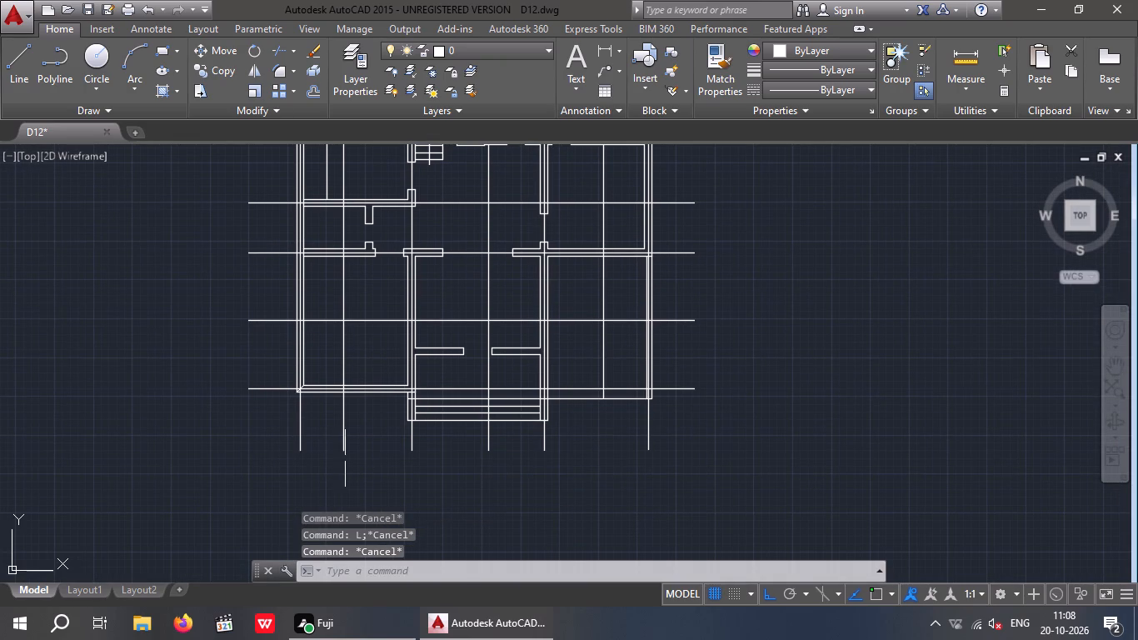
pyautogui.press('l')
pyautogui.press('space')
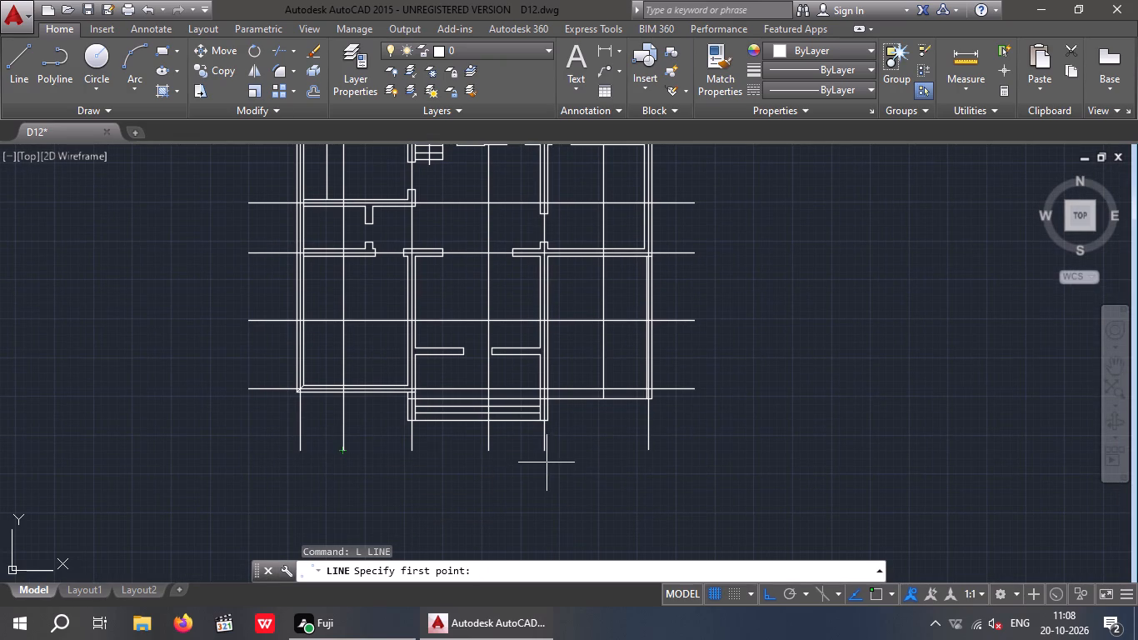
pyautogui.click(546, 449)
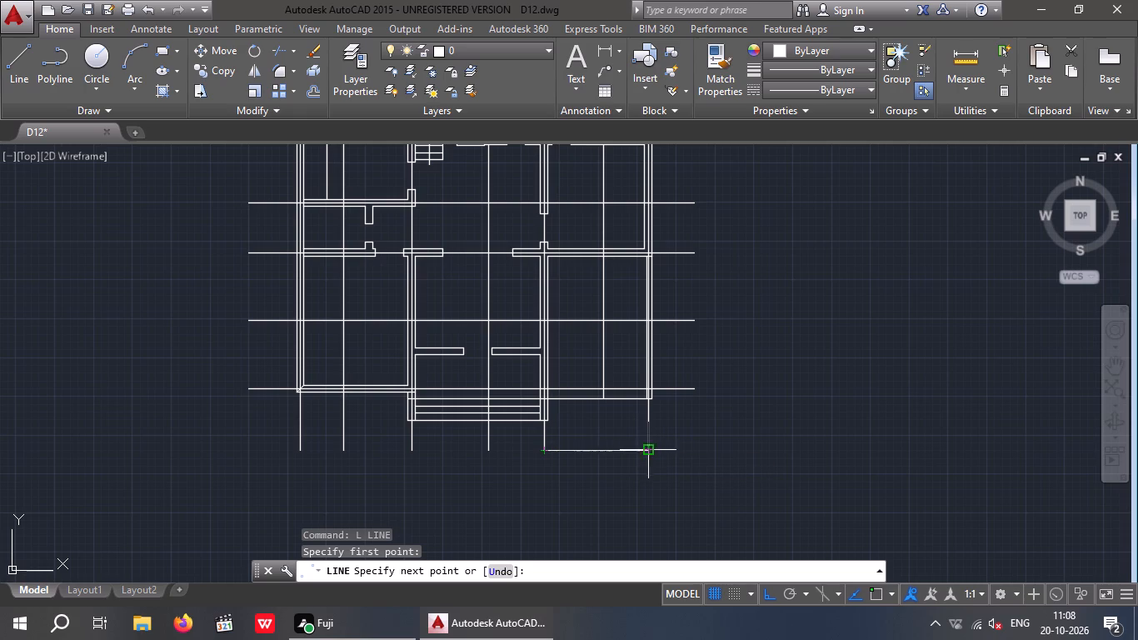
pyautogui.click(650, 449)
pyautogui.press('space')
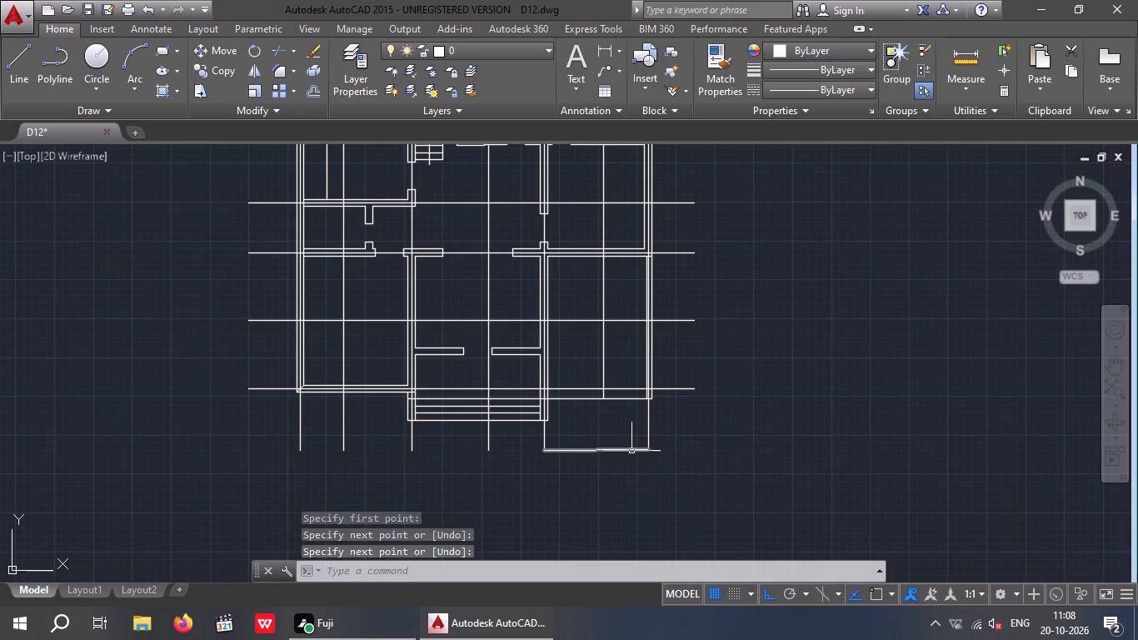
# Extend the small room wall's vertical centreline down to the boundary line below the plan.
pyautogui.press('e')
pyautogui.press('x')
pyautogui.press('space')
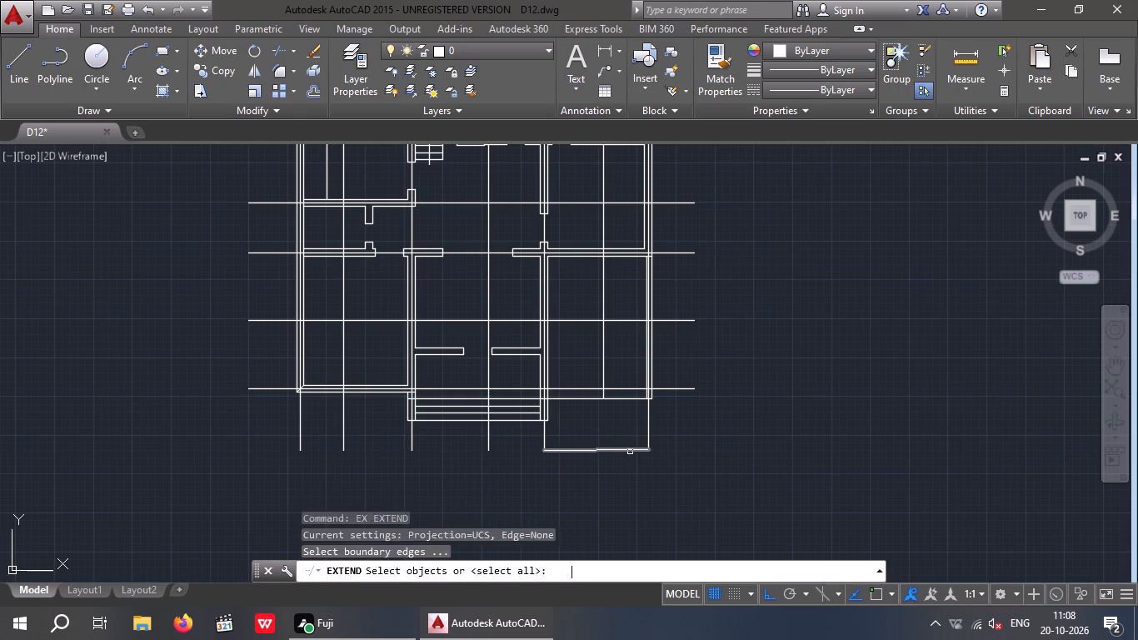
pyautogui.press('space')
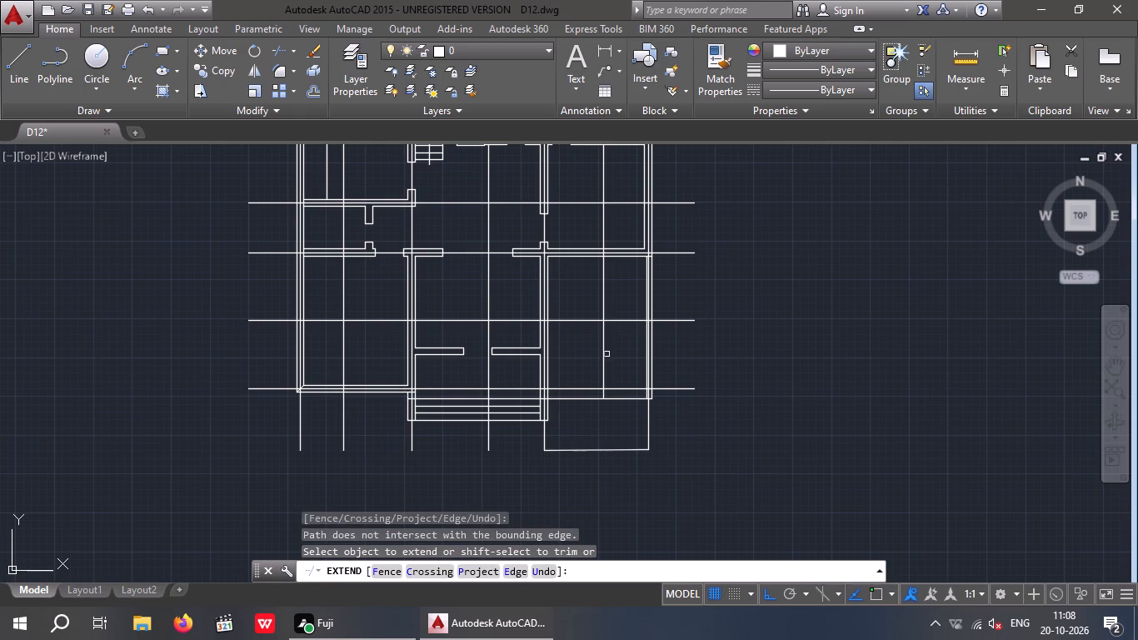
pyautogui.click(601, 358)
pyautogui.press('Escape')
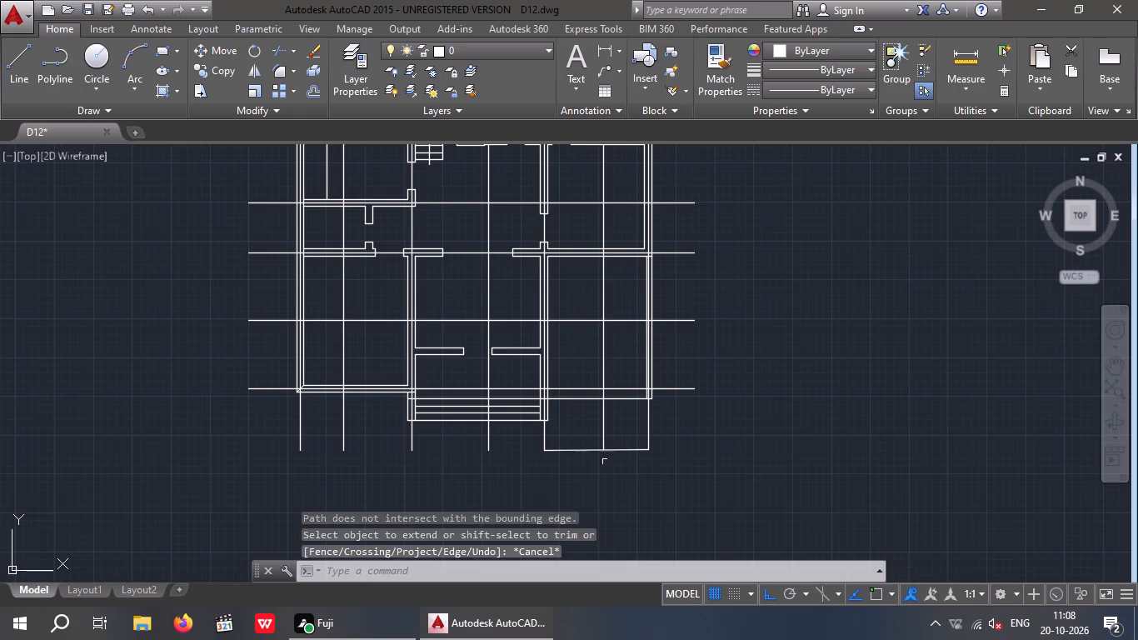
pyautogui.press('Escape')
# Delete the boundary line joining the vertical centreline ends below the plan.
pyautogui.scroll(3, 614, 452)
pyautogui.moveTo(621, 473); pyautogui.dragTo(617, 462)
pyautogui.click(613, 385)
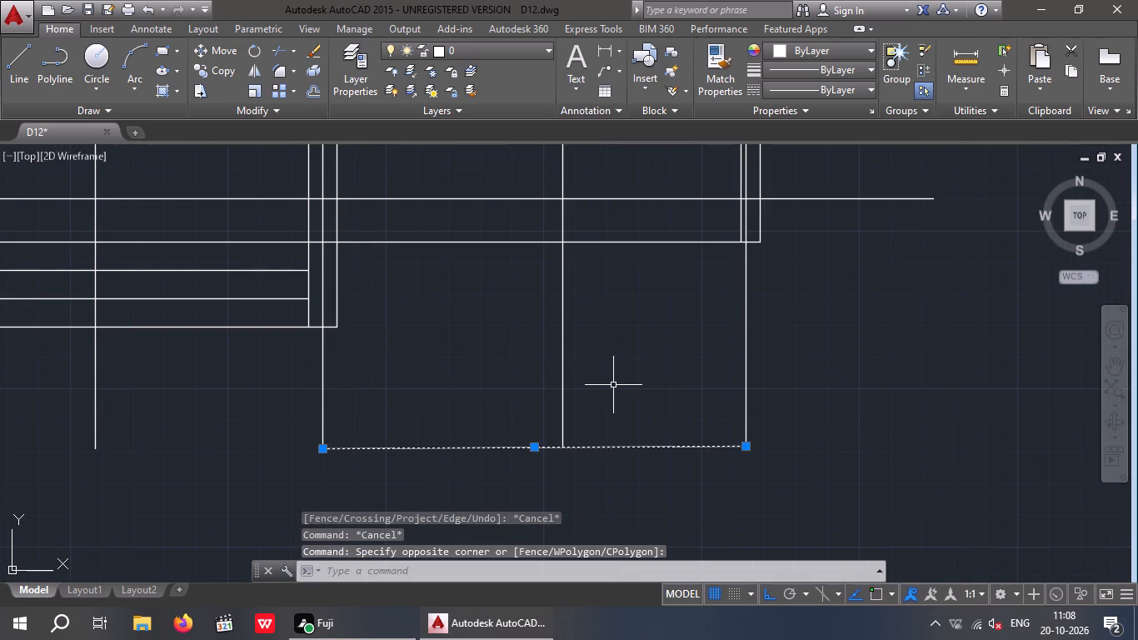
pyautogui.press('Delete')
pyautogui.scroll(-5, 600, 416)
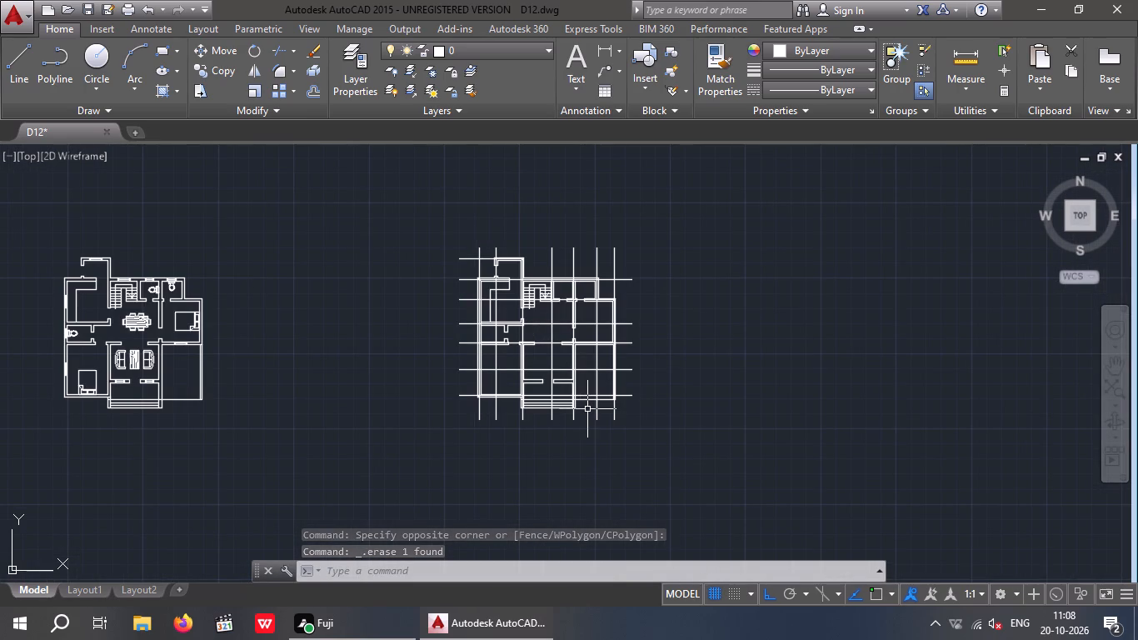
# Draw a 9" by 9" square with lines in the empty space to the right of the wall plan.
pyautogui.press('Escape')
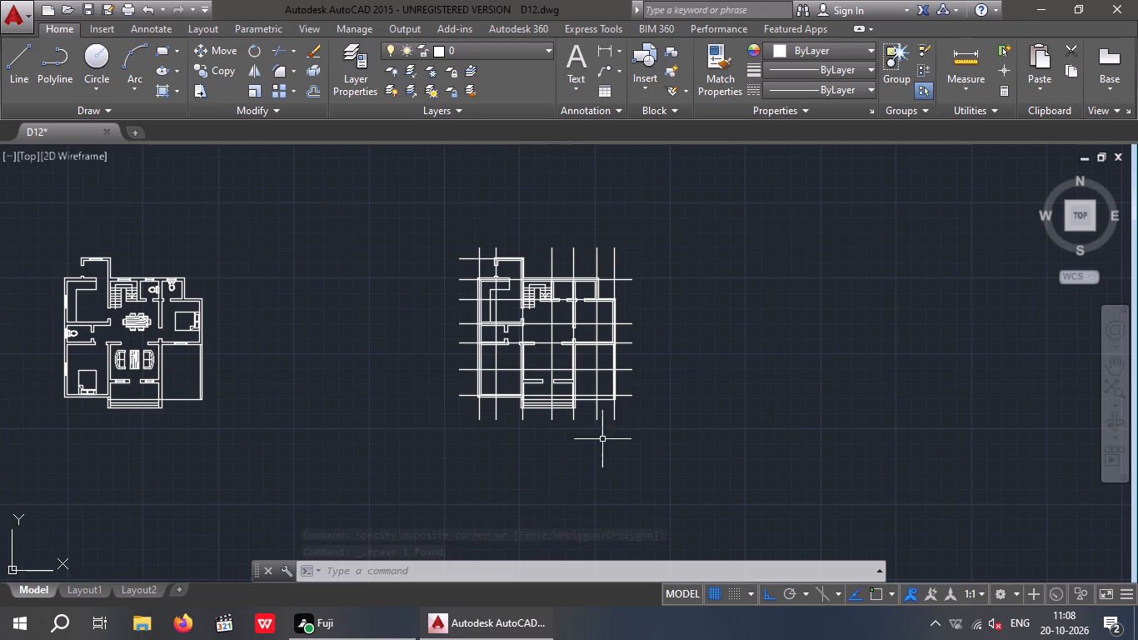
pyautogui.press('Escape')
pyautogui.scroll(1, 562, 300)
pyautogui.scroll(2, 485, 292)
pyautogui.scroll(-2, 506, 297)
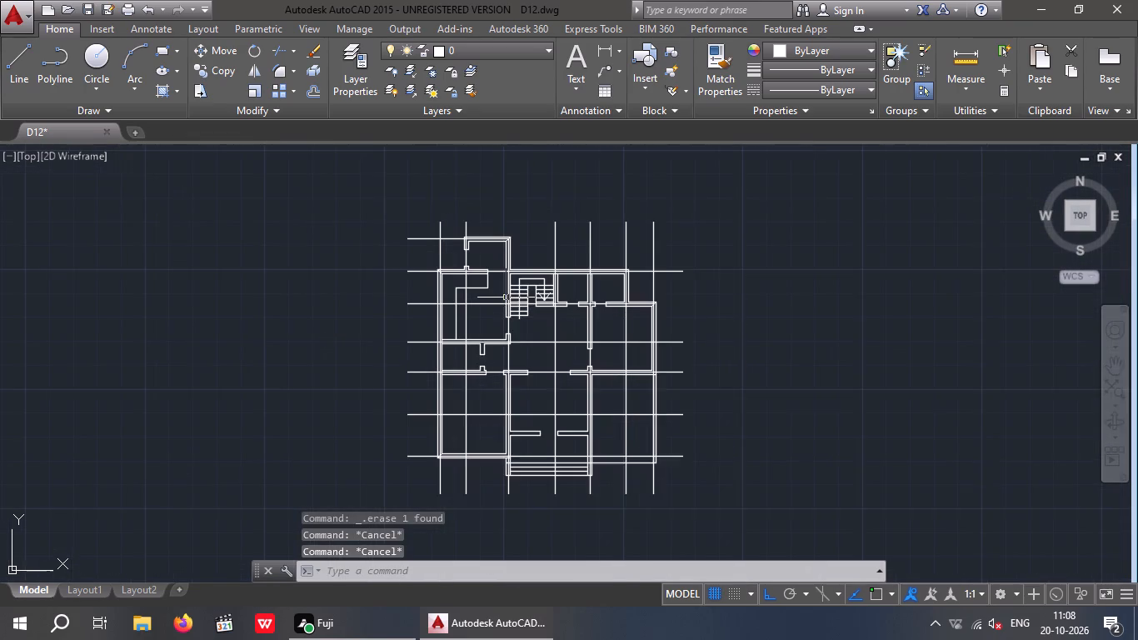
pyautogui.moveTo(532, 328); pyautogui.dragTo(349, 255, button='middle')
pyautogui.moveTo(445, 278); pyautogui.dragTo(432, 353, button='middle')
pyautogui.scroll(1, 405, 306)
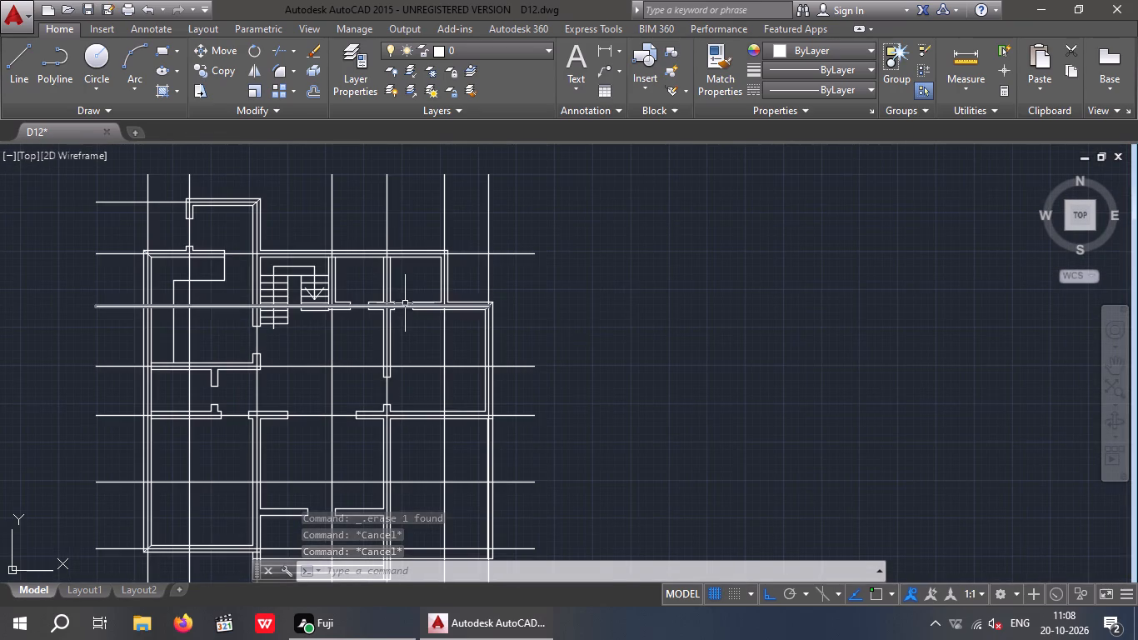
pyautogui.press('Escape')
pyautogui.press('Escape')
pyautogui.press('l')
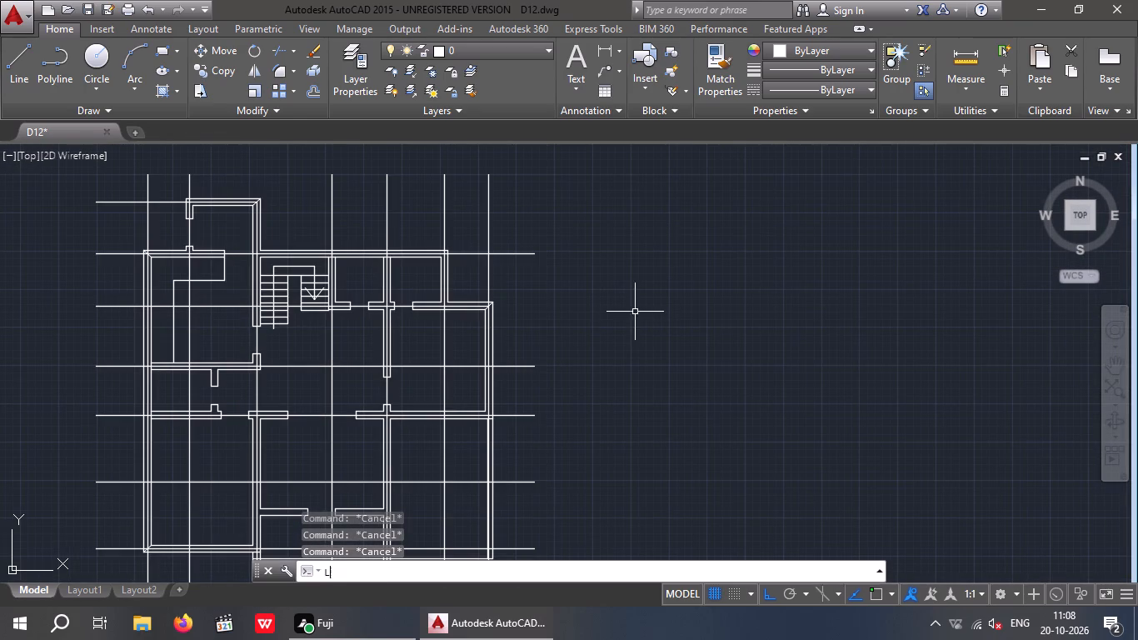
pyautogui.press('Return')
pyautogui.scroll(2, 679, 253)
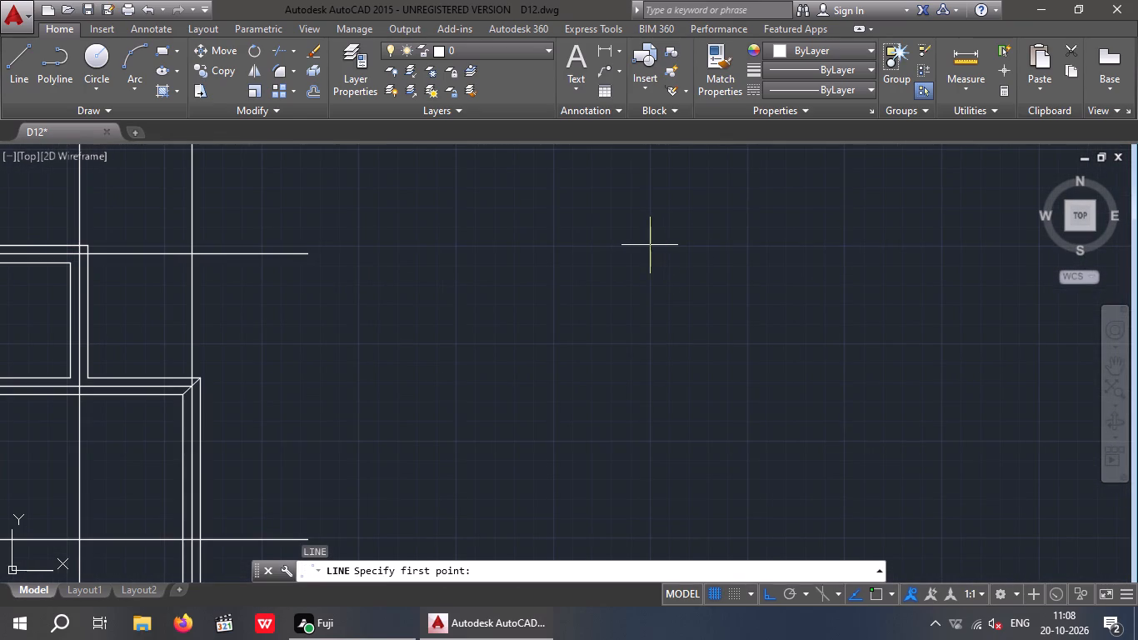
pyautogui.click(651, 245)
pyautogui.press('9')
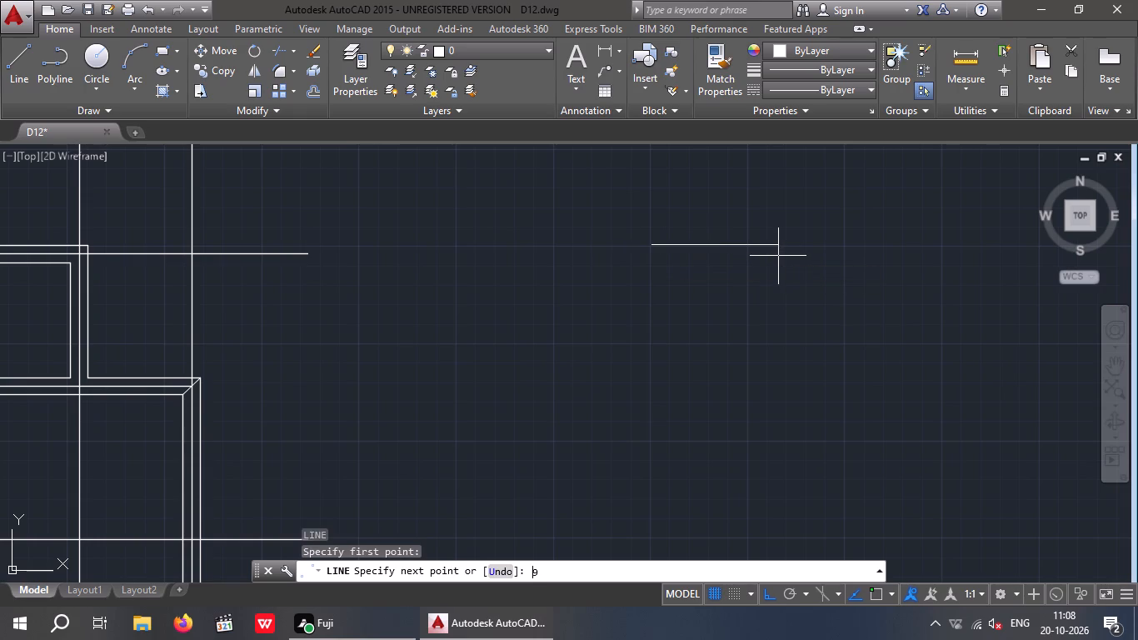
pyautogui.hotkey('shift', '"')
pyautogui.press('Return')
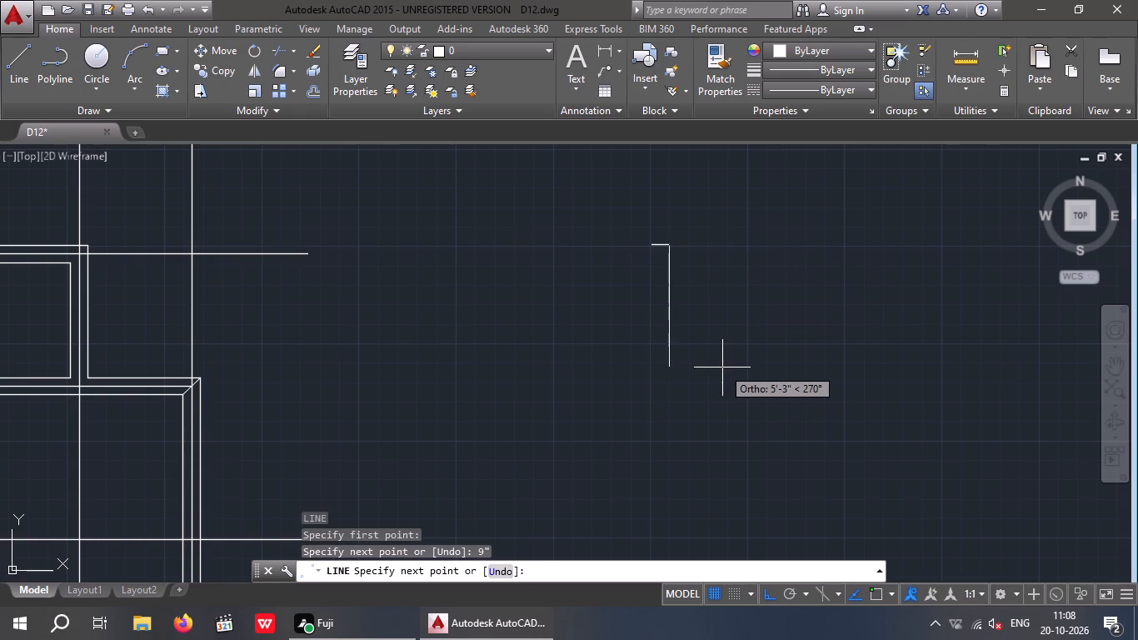
pyautogui.press('9')
pyautogui.hotkey('shift', '"')
pyautogui.press('Return')
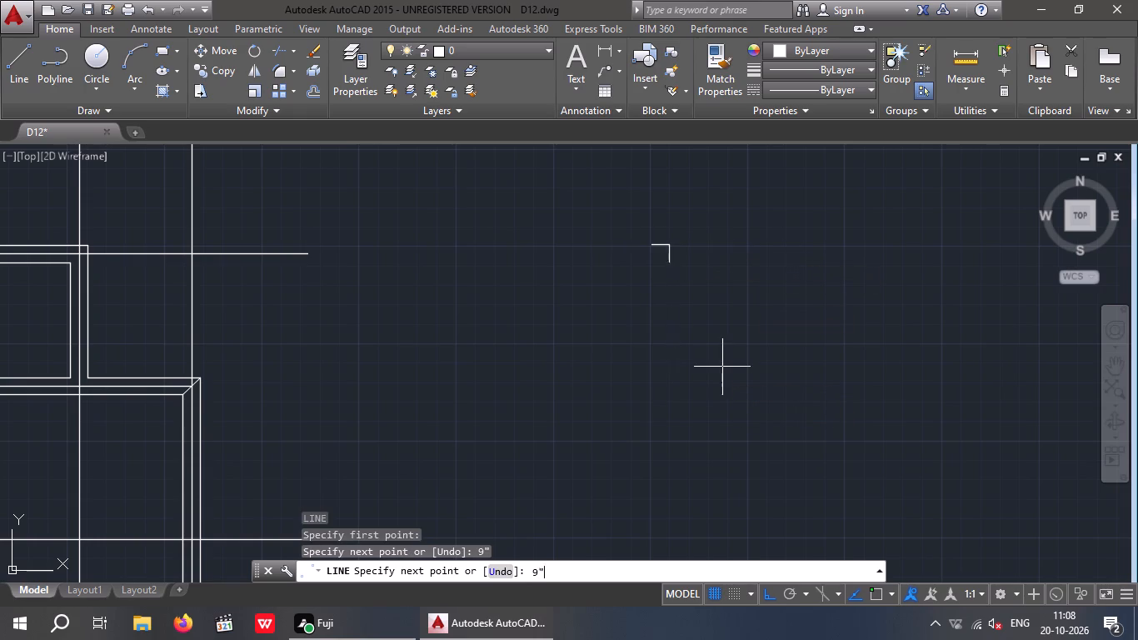
pyautogui.press('9')
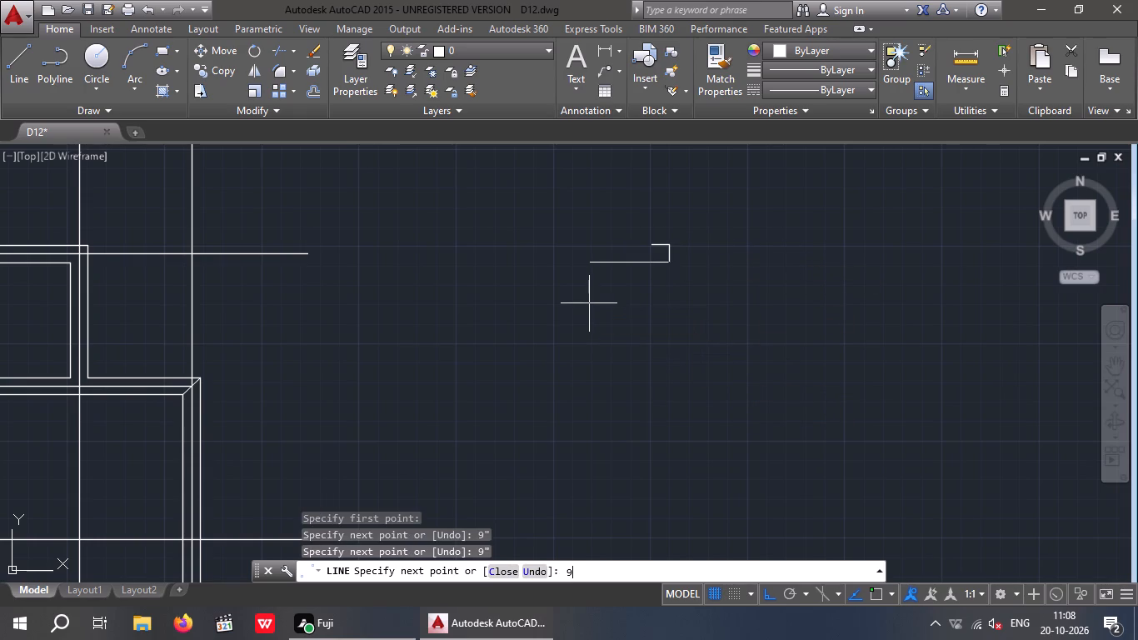
pyautogui.hotkey('shift', '"')
pyautogui.press('Return')
pyautogui.scroll(3, 657, 243)
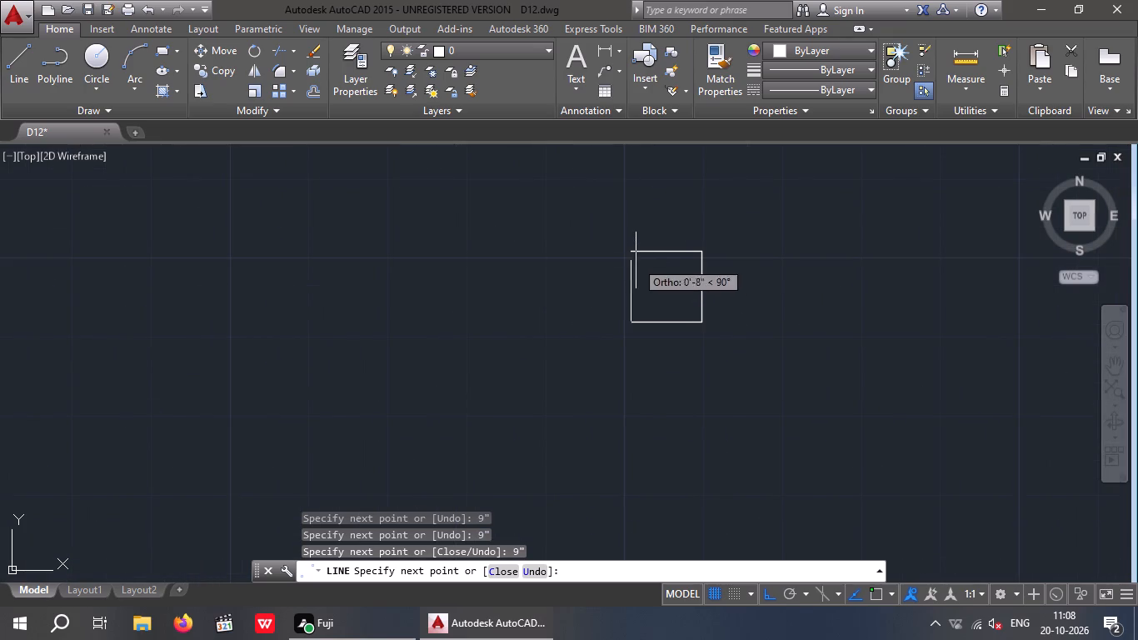
pyautogui.click(634, 251)
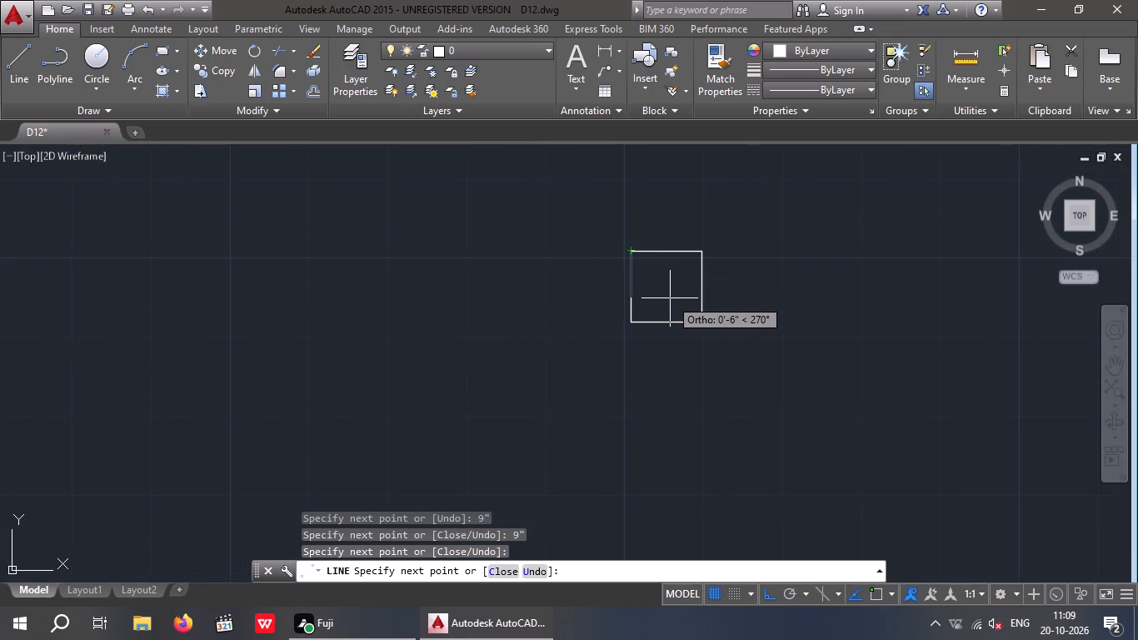
# Divide the 9" square into quarters with a vertical and a horizontal line through its side midpoints.
pyautogui.press('space')
pyautogui.press('space')
pyautogui.moveTo(663, 250); pyautogui.dragTo(656, 288)
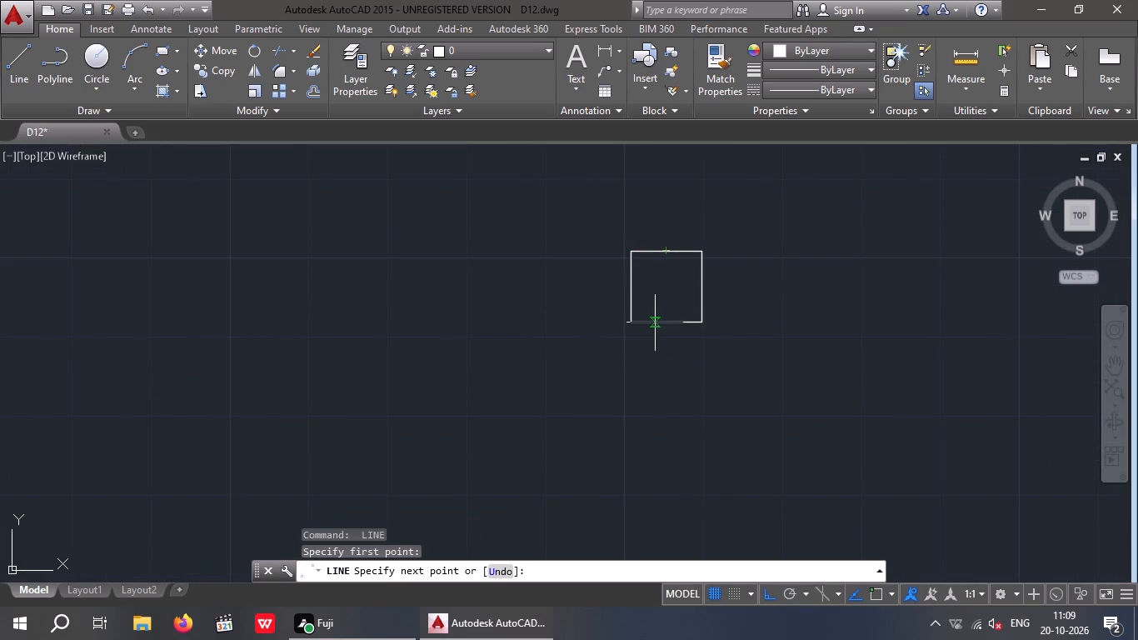
pyautogui.click(670, 322)
pyautogui.press('space')
pyautogui.press('space')
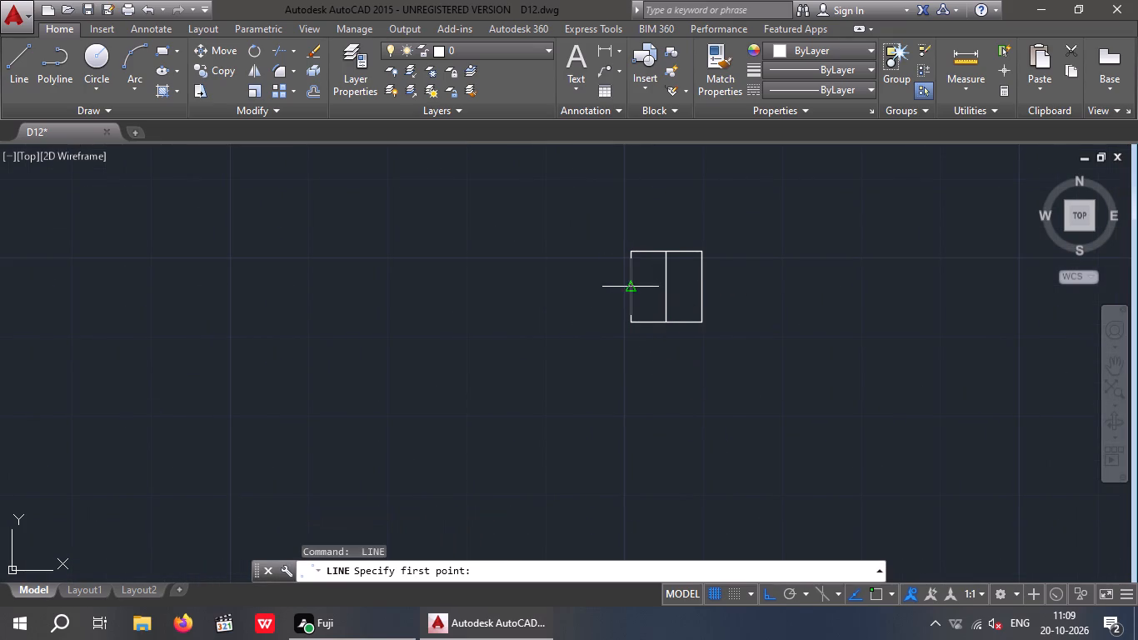
pyautogui.click(633, 291)
pyautogui.click(698, 287)
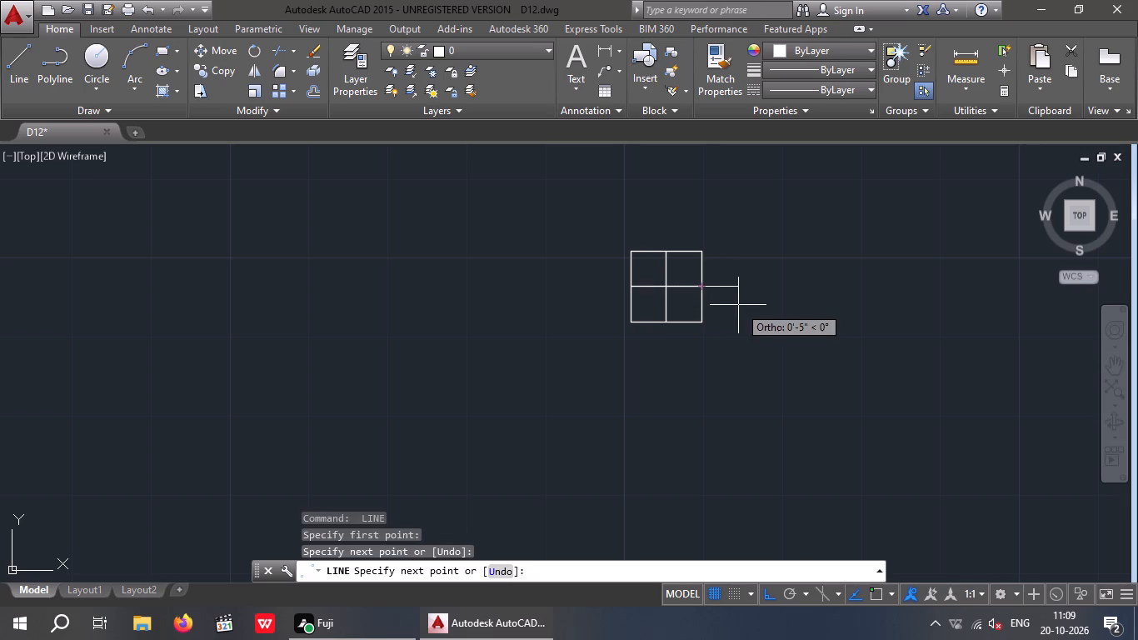
pyautogui.press('Escape')
pyautogui.press('Escape')
# With Ortho off, copy the divided square by its centre onto the centreline intersection at the topmost wall's left end.
pyautogui.moveTo(601, 217); pyautogui.dragTo(633, 238)
pyautogui.click(806, 378)
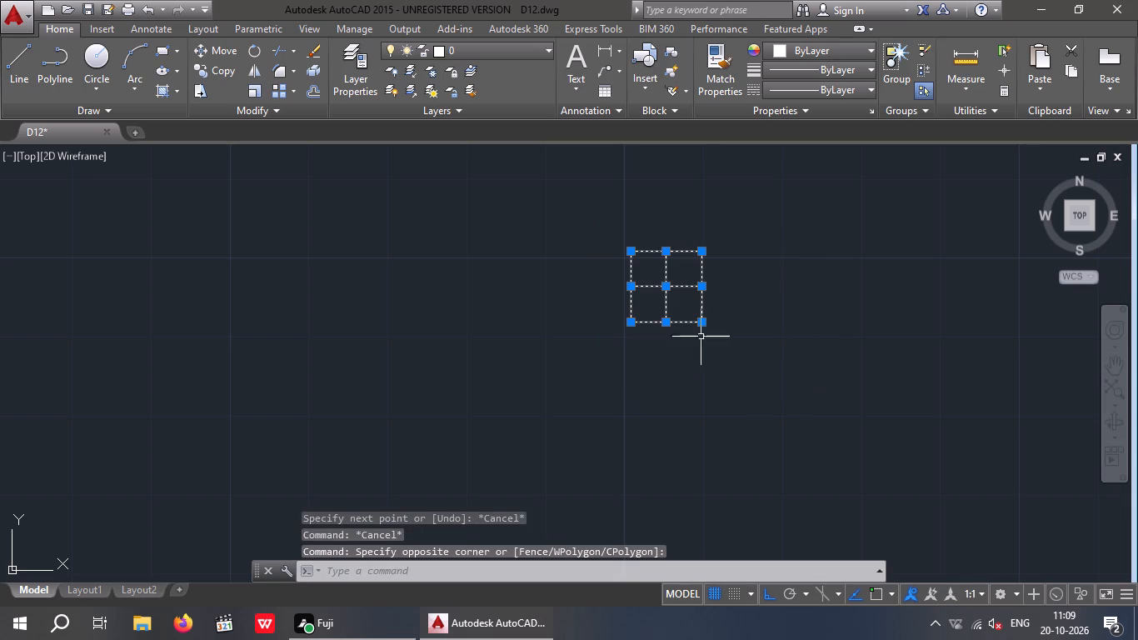
pyautogui.click(215, 73)
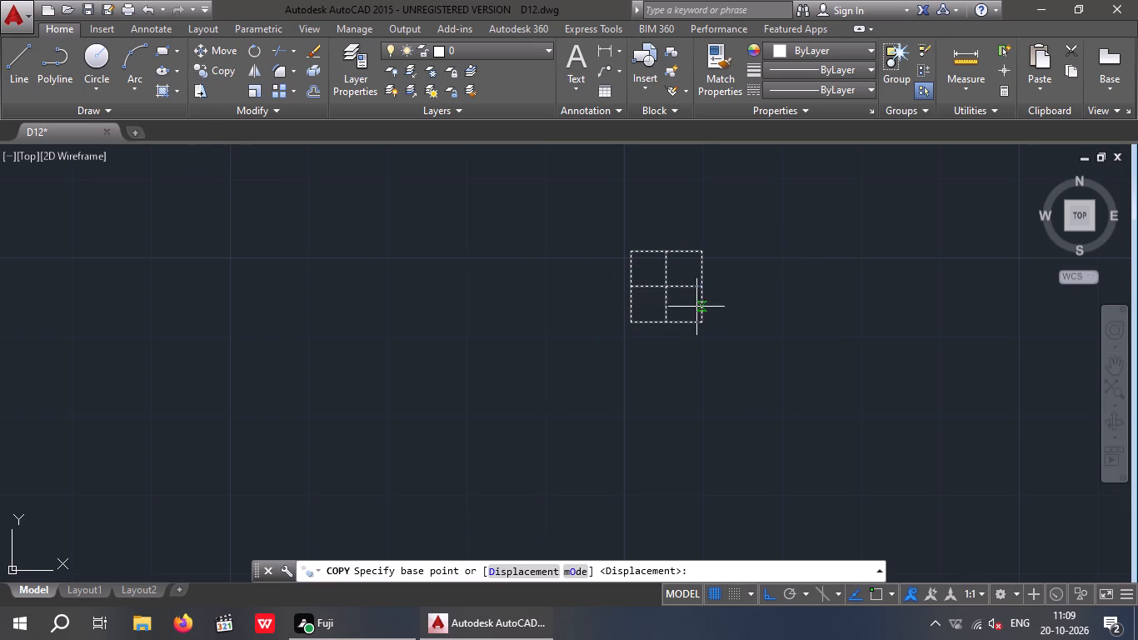
pyautogui.click(670, 286)
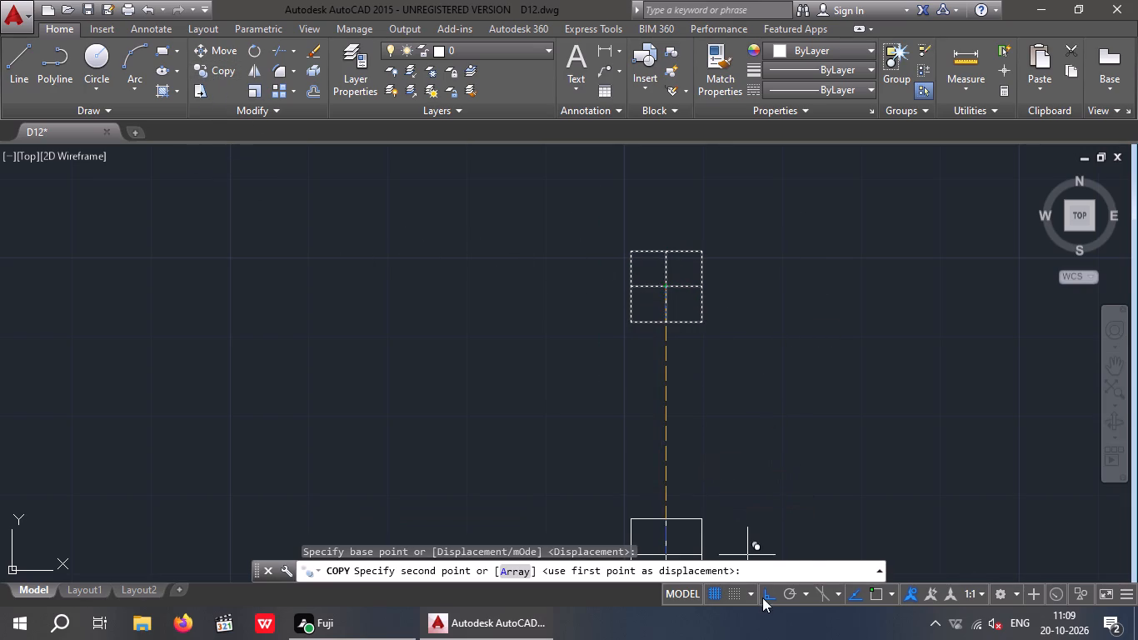
pyautogui.moveTo(772, 594); pyautogui.dragTo(749, 587)
pyautogui.moveTo(448, 462); pyautogui.dragTo(1137, 520, button='middle')
pyautogui.scroll(-3, 576, 480)
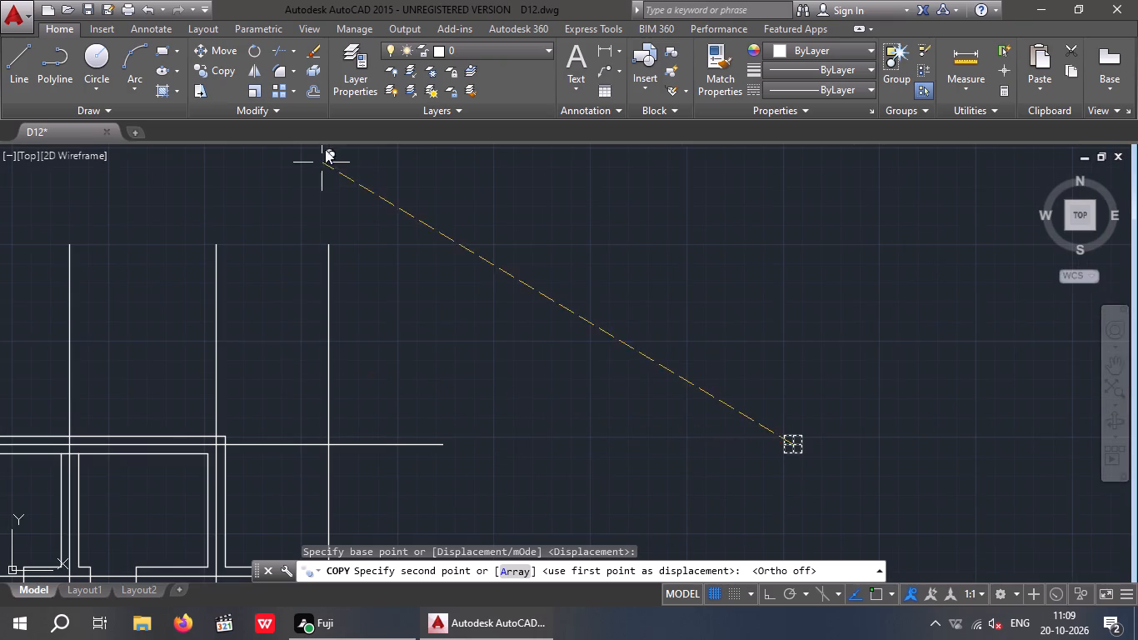
pyautogui.moveTo(442, 311); pyautogui.dragTo(758, 283, button='middle')
pyautogui.moveTo(477, 330); pyautogui.dragTo(478, 329, button='middle')
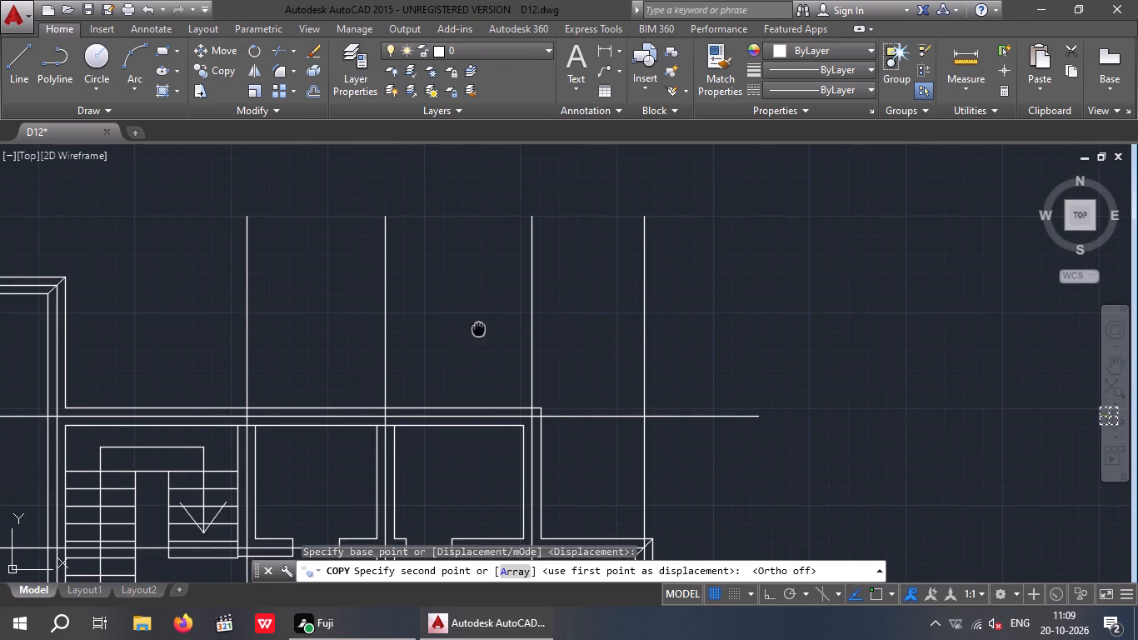
pyautogui.moveTo(478, 329); pyautogui.dragTo(853, 248, button='middle')
pyautogui.scroll(2, 265, 211)
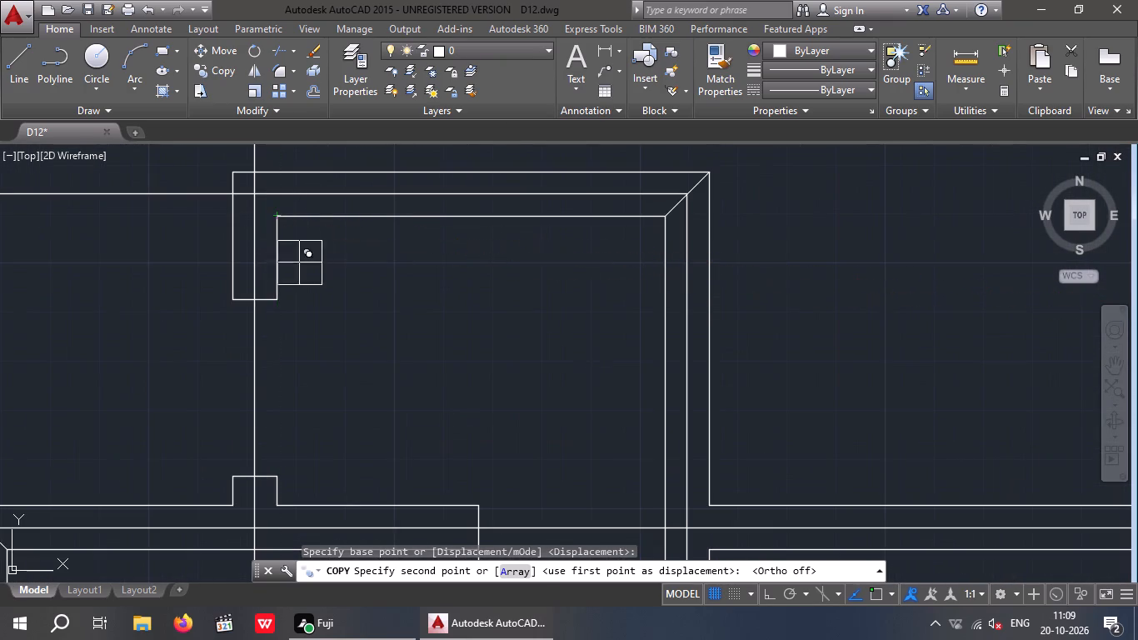
pyautogui.moveTo(350, 277); pyautogui.dragTo(363, 359, button='middle')
pyautogui.scroll(1, 266, 277)
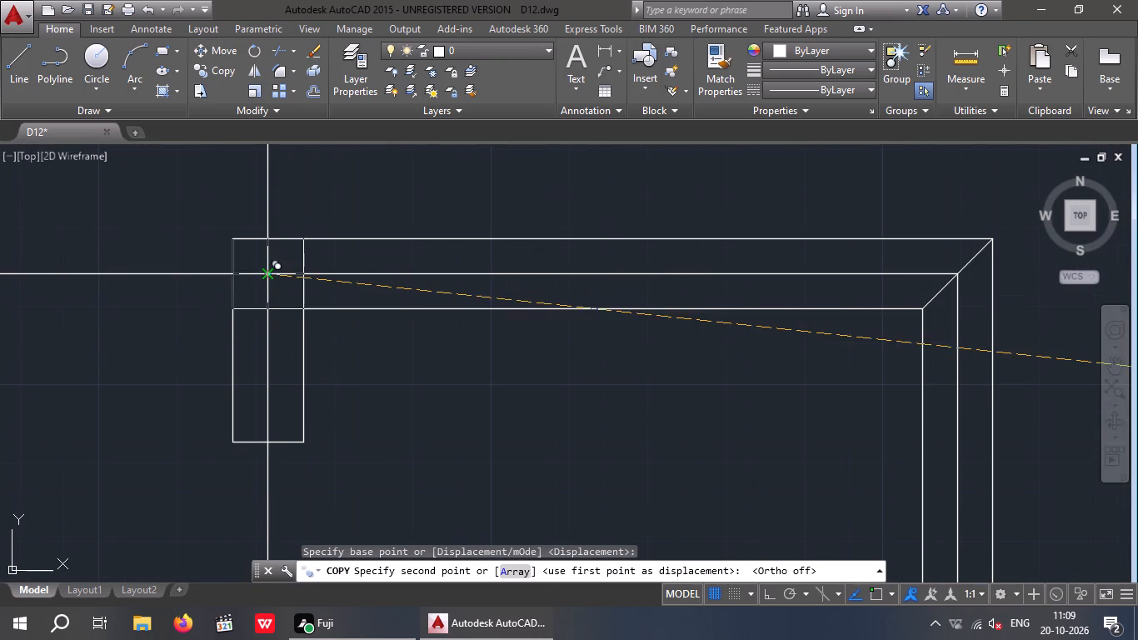
pyautogui.click(266, 274)
pyautogui.scroll(-3, 307, 269)
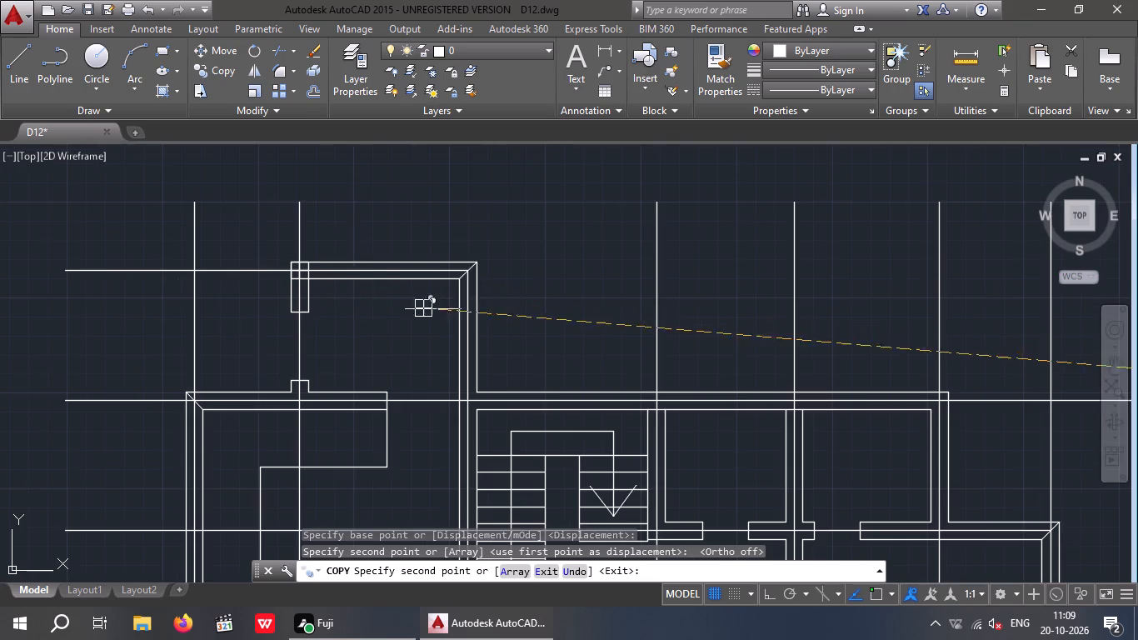
# Place another copy of the divided square on the centreline corner at the topmost wall's right end.
pyautogui.scroll(3, 457, 272)
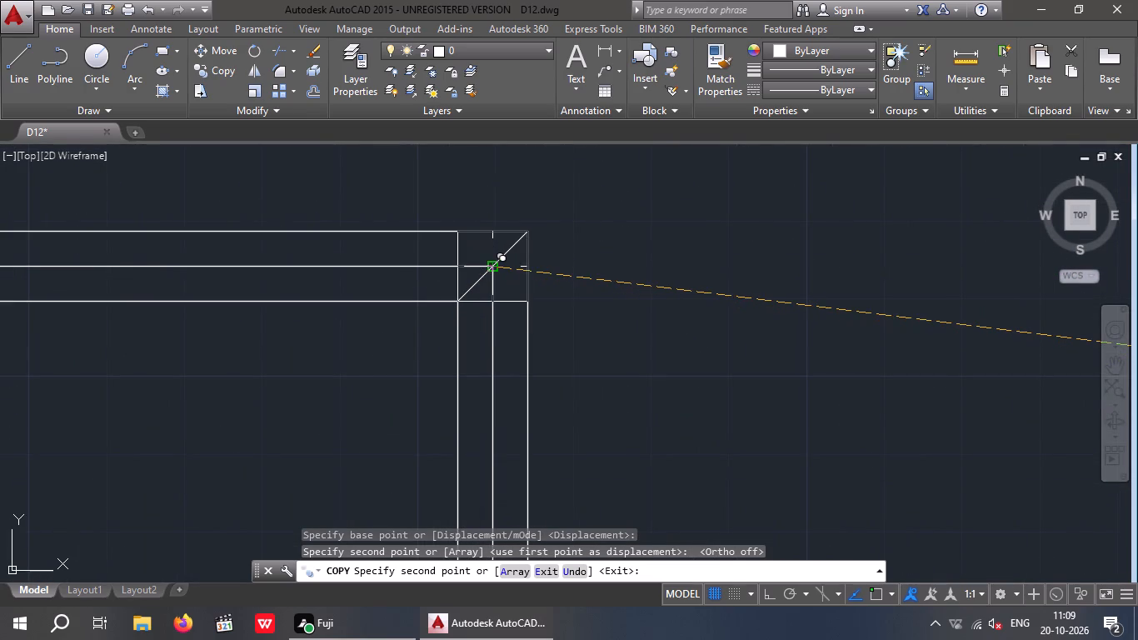
pyautogui.click(491, 270)
pyautogui.scroll(-3, 495, 262)
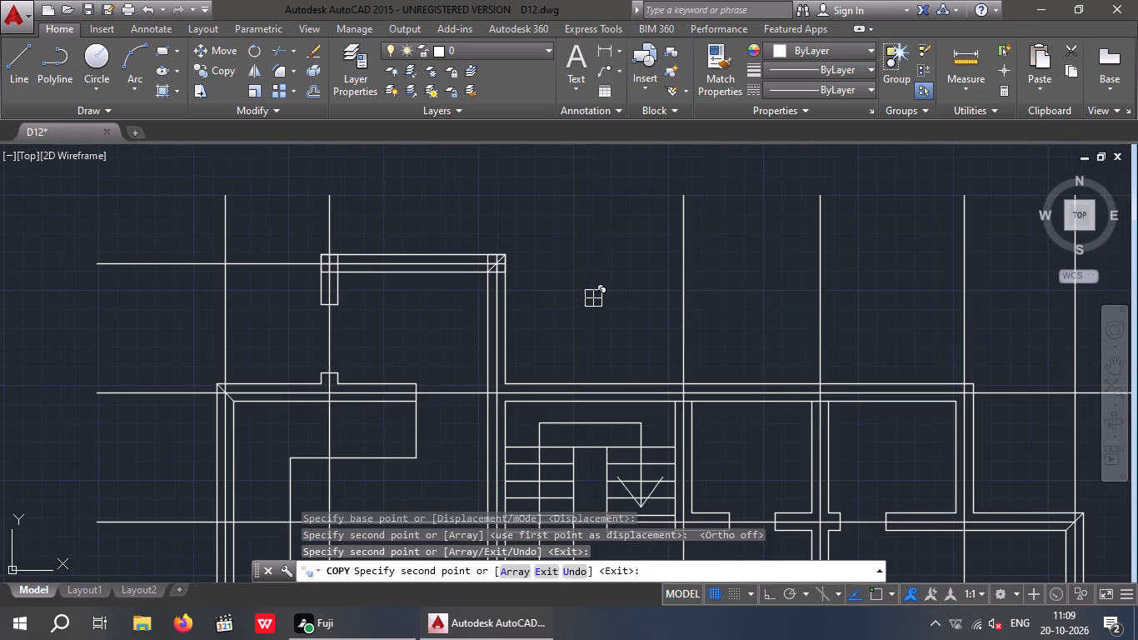
pyautogui.moveTo(591, 297); pyautogui.dragTo(520, 336, button='middle')
pyautogui.scroll(-1, 527, 319)
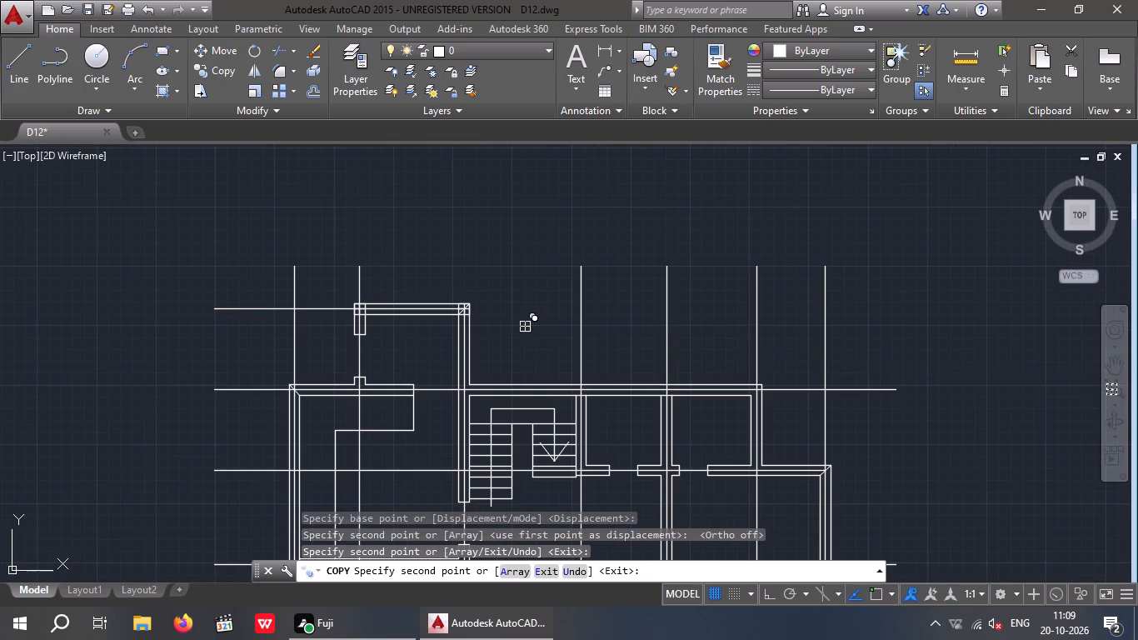
pyautogui.press('Escape')
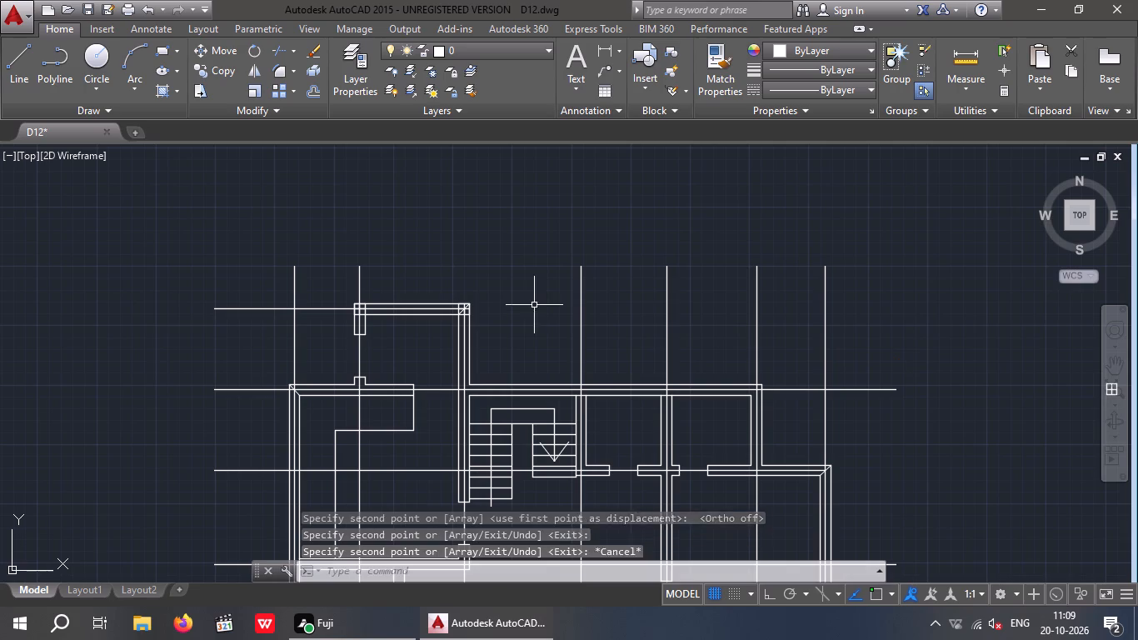
pyautogui.press('Escape')
# Draw a boundary line above the plan joining the upper ends of the second and third vertical centrelines from the left.
pyautogui.press('l')
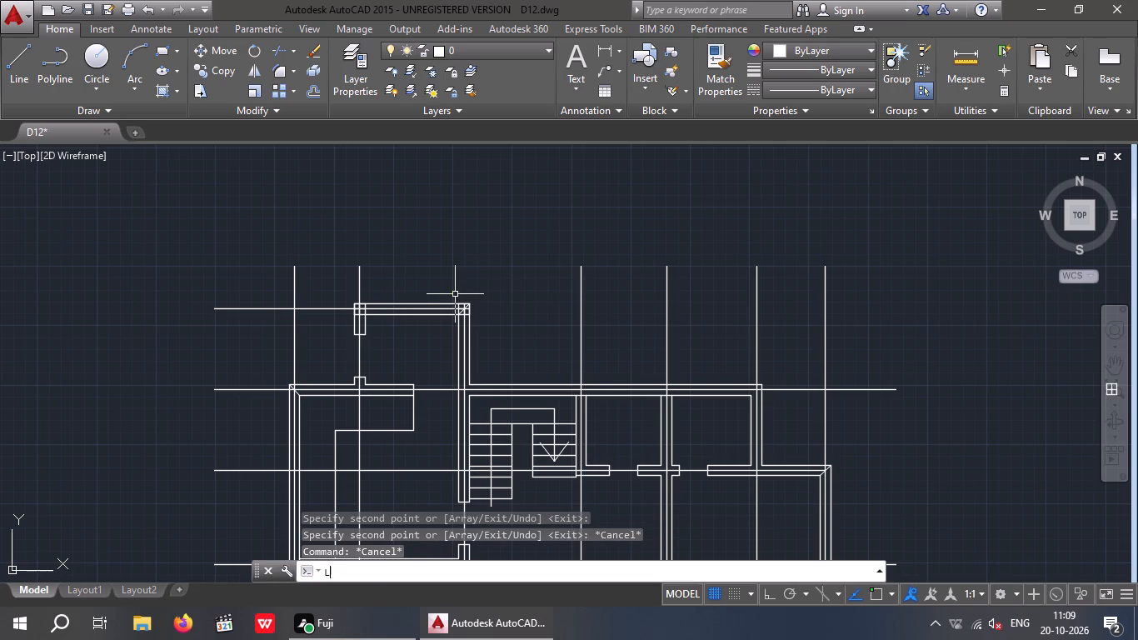
pyautogui.press('Return')
pyautogui.moveTo(359, 263); pyautogui.dragTo(398, 262)
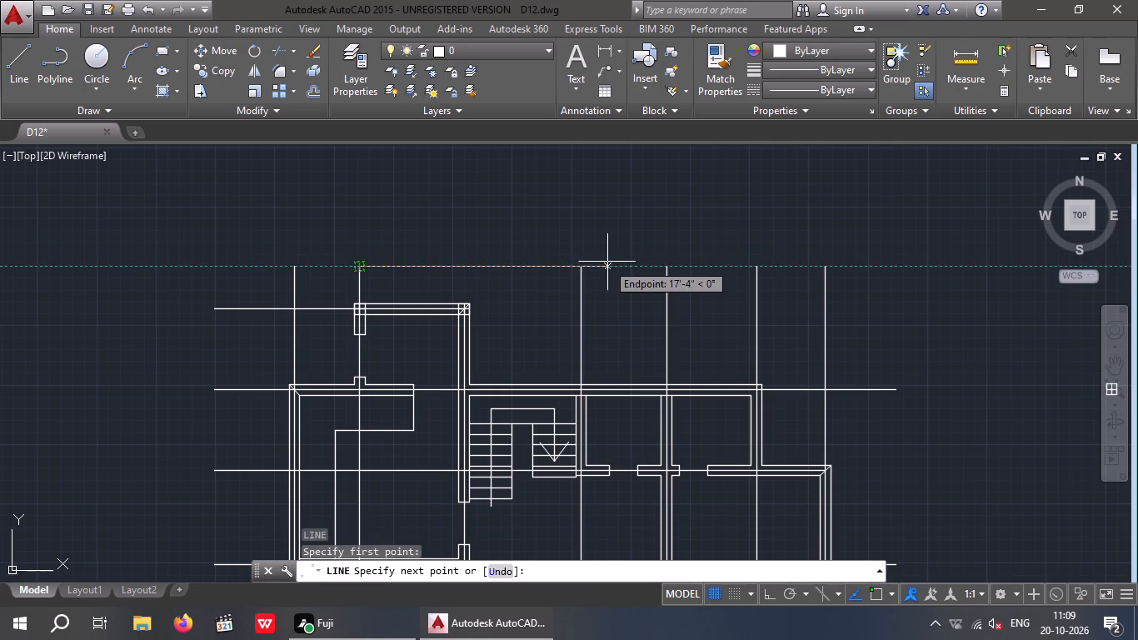
pyautogui.click(577, 267)
pyautogui.press('space')
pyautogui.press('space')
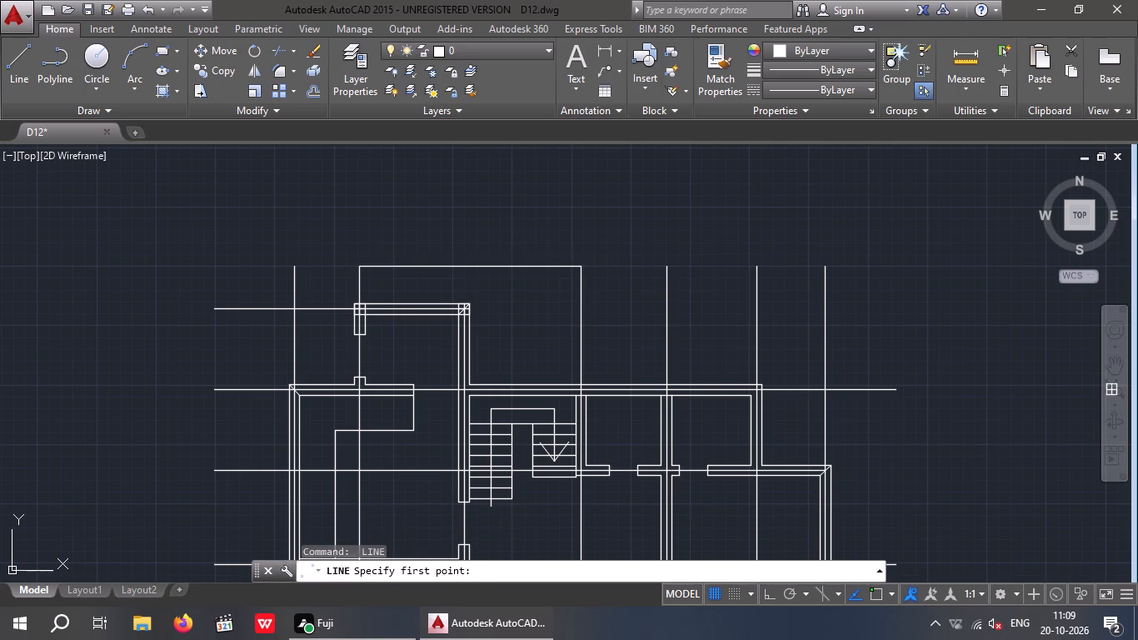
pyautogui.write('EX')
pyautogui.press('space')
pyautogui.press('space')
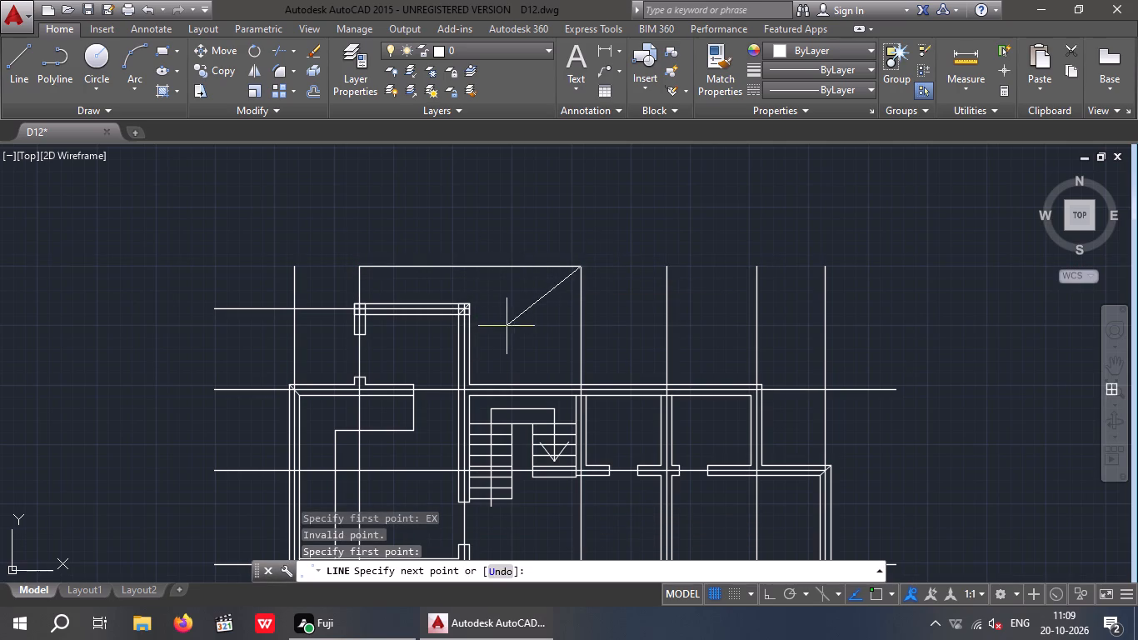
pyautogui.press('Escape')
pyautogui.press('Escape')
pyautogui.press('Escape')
# Extend the vertical centreline of the topmost room's right wall up to the boundary line above the plan.
pyautogui.press('e')
pyautogui.press('x')
pyautogui.press('space')
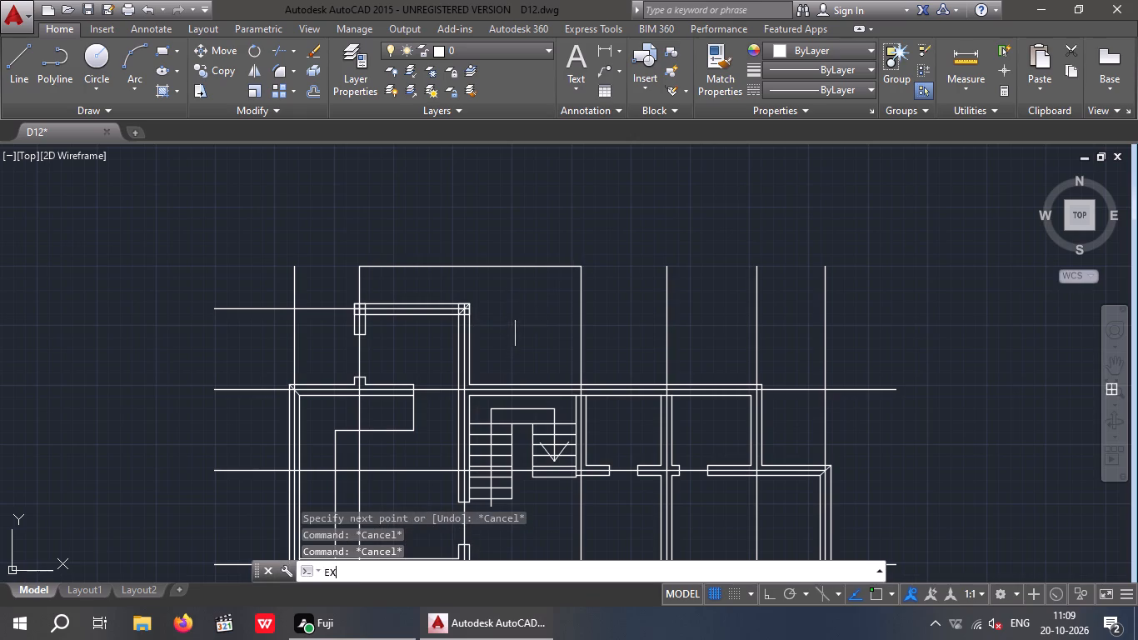
pyautogui.press('space')
pyautogui.scroll(3, 467, 327)
pyautogui.click(443, 322)
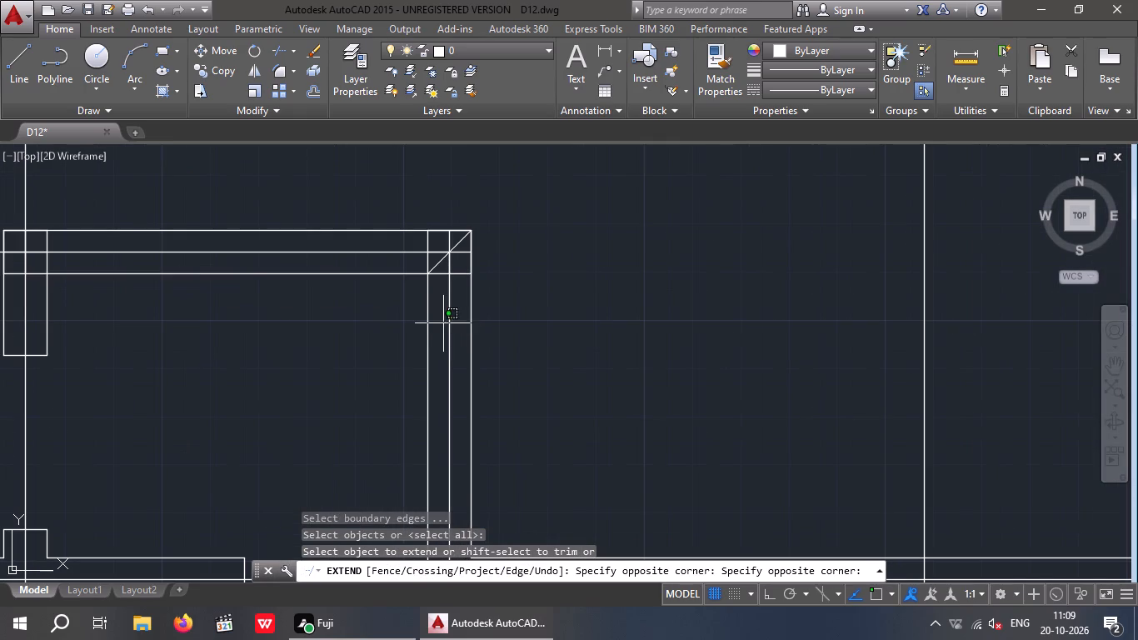
pyautogui.scroll(-1, 444, 317)
pyautogui.click(449, 322)
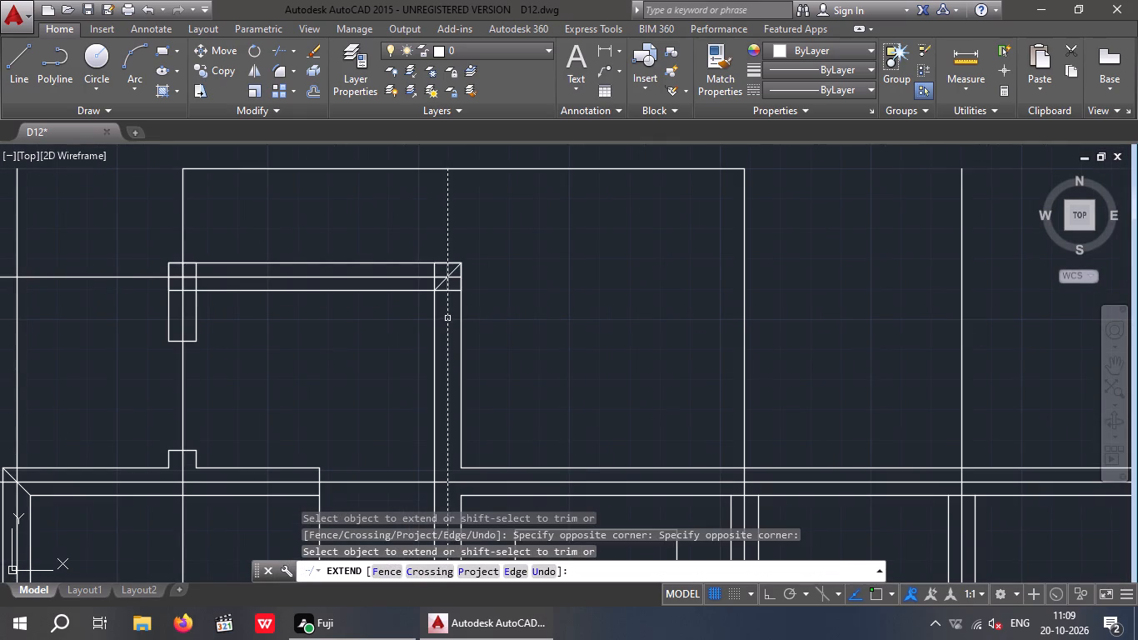
pyautogui.click(447, 317)
pyautogui.press('Escape')
# Delete the boundary line joining the vertical centreline ends above the plan.
pyautogui.scroll(-1, 557, 277)
pyautogui.moveTo(550, 309); pyautogui.dragTo(545, 337, button='middle')
pyautogui.moveTo(576, 292); pyautogui.dragTo(554, 250)
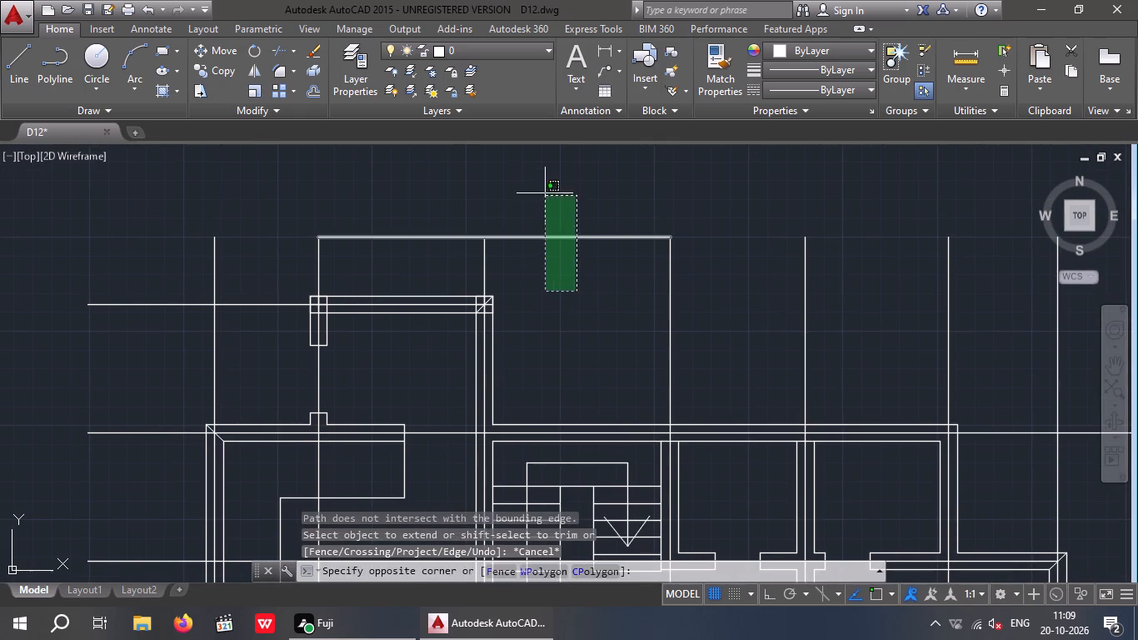
pyautogui.click(545, 188)
pyautogui.press('Delete')
# Copy the divided square by its centre onto the centreline intersection where the topmost room's right wall meets the wall above the stairs.
pyautogui.scroll(-2, 487, 231)
pyautogui.moveTo(513, 248); pyautogui.dragTo(331, 247, button='middle')
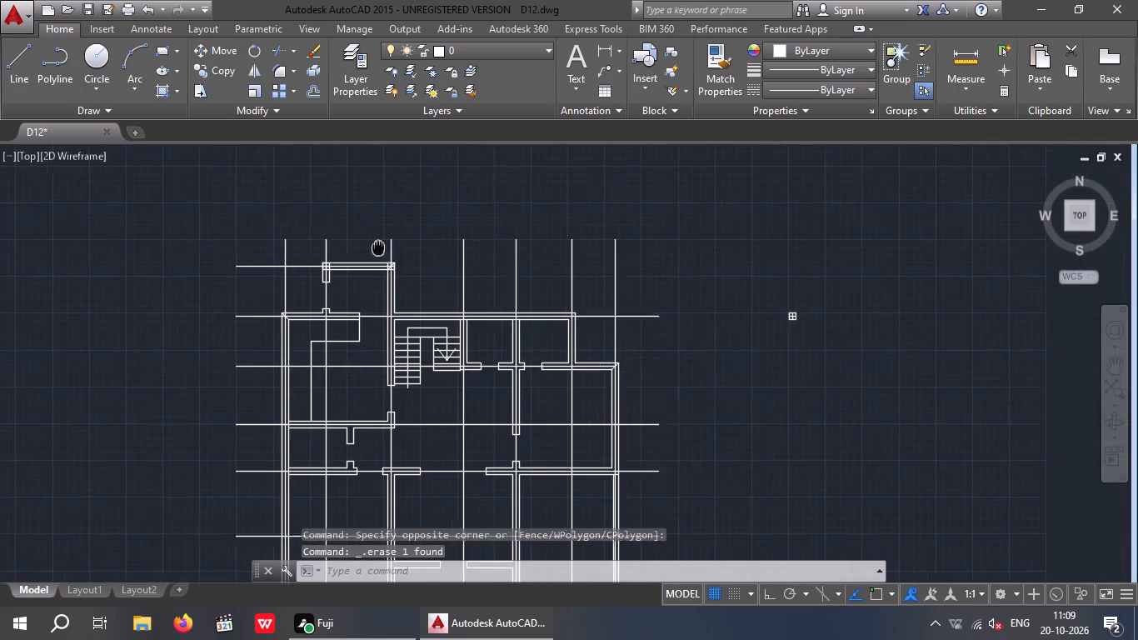
pyautogui.moveTo(331, 247); pyautogui.dragTo(284, 241, button='middle')
pyautogui.moveTo(612, 270); pyautogui.dragTo(716, 322)
pyautogui.moveTo(746, 352); pyautogui.dragTo(729, 337)
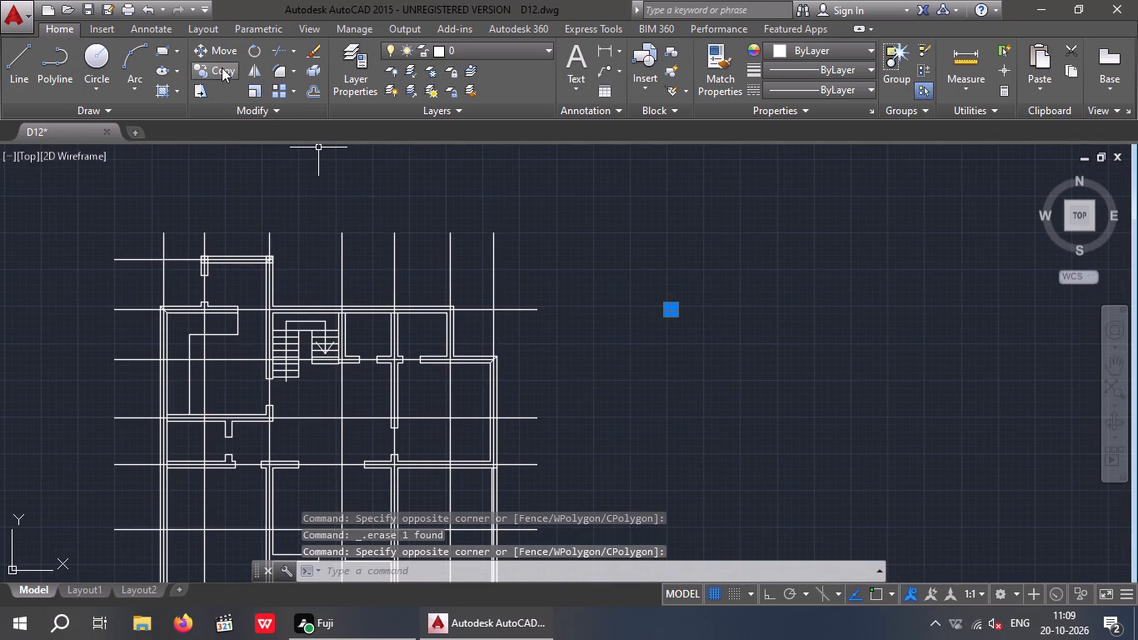
pyautogui.click(222, 67)
pyautogui.scroll(3, 729, 328)
pyautogui.scroll(2, 422, 232)
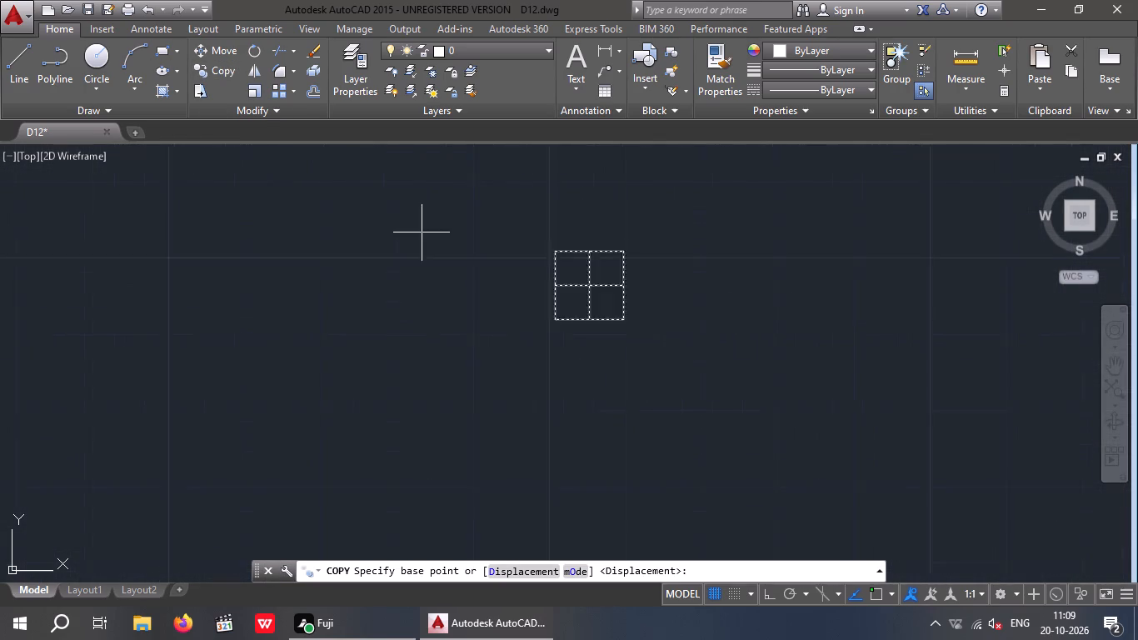
pyautogui.scroll(1, 422, 232)
pyautogui.click(688, 319)
pyautogui.scroll(-4, 602, 294)
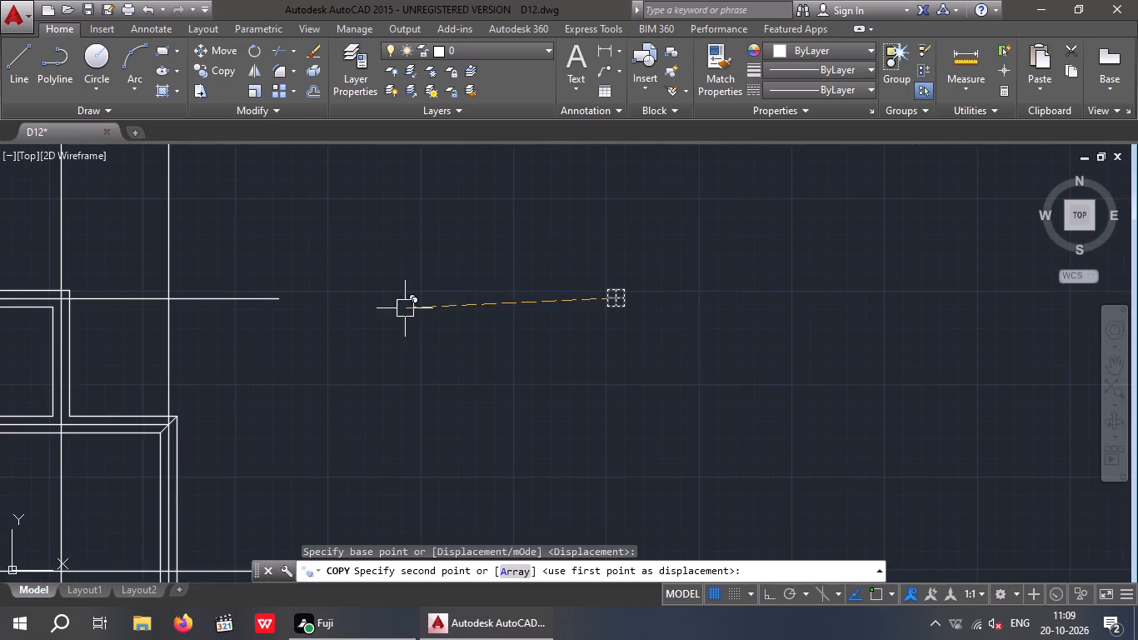
pyautogui.moveTo(405, 307); pyautogui.dragTo(841, 317, button='middle')
pyautogui.scroll(-1, 841, 317)
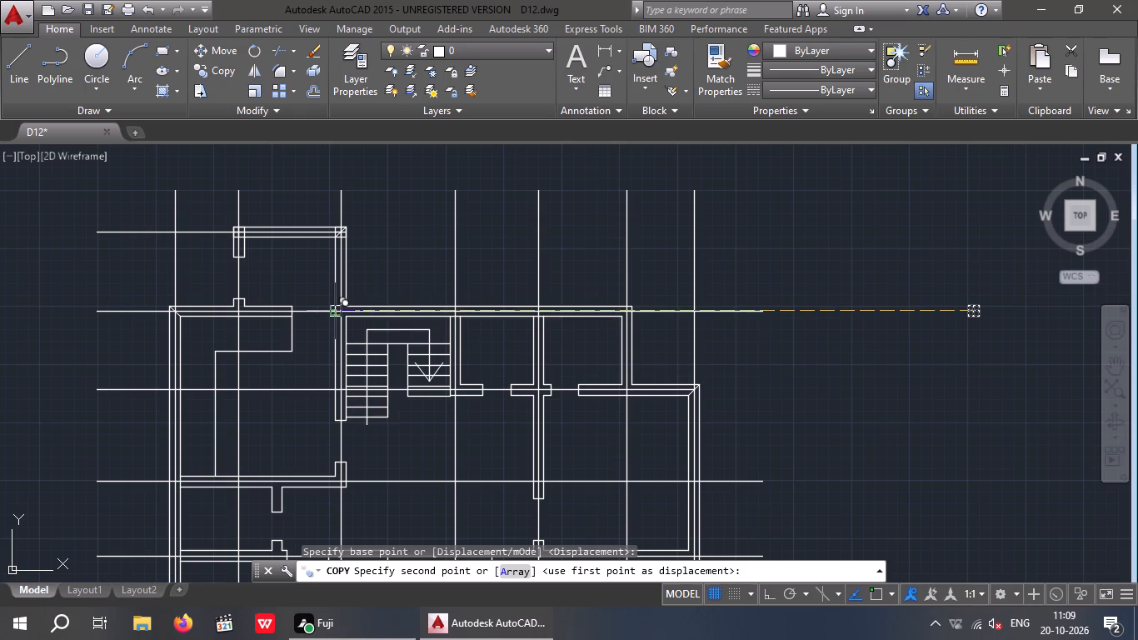
pyautogui.scroll(3, 332, 310)
pyautogui.click(354, 312)
pyautogui.scroll(-3, 380, 290)
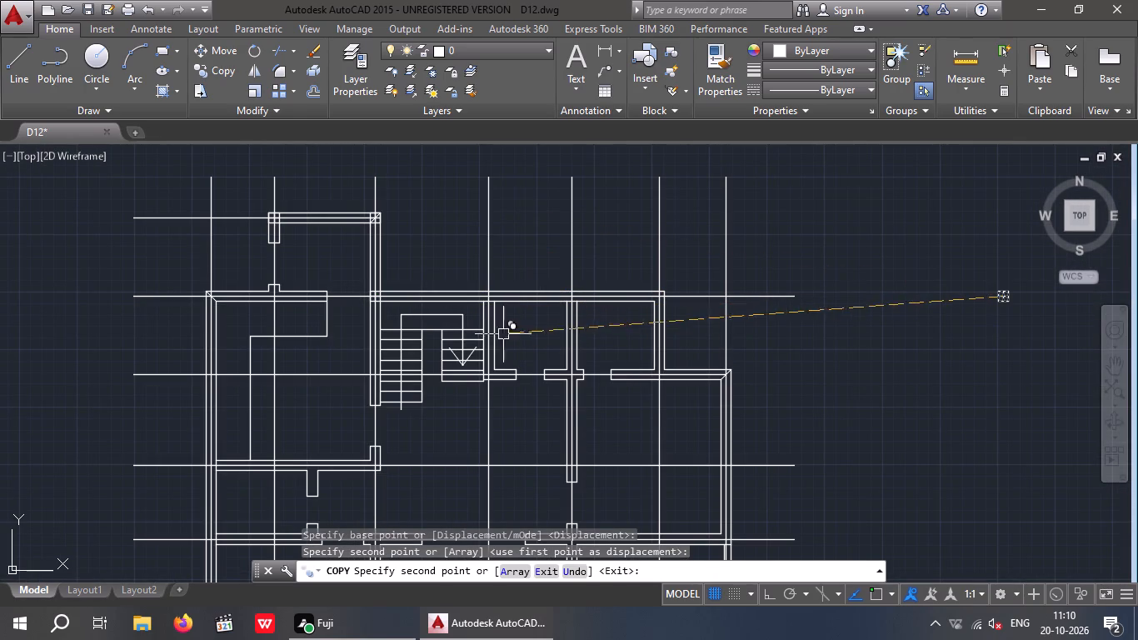
# Place copies of the divided square on the next three centreline intersections to the right along the wall above the stairs.
pyautogui.scroll(4, 483, 293)
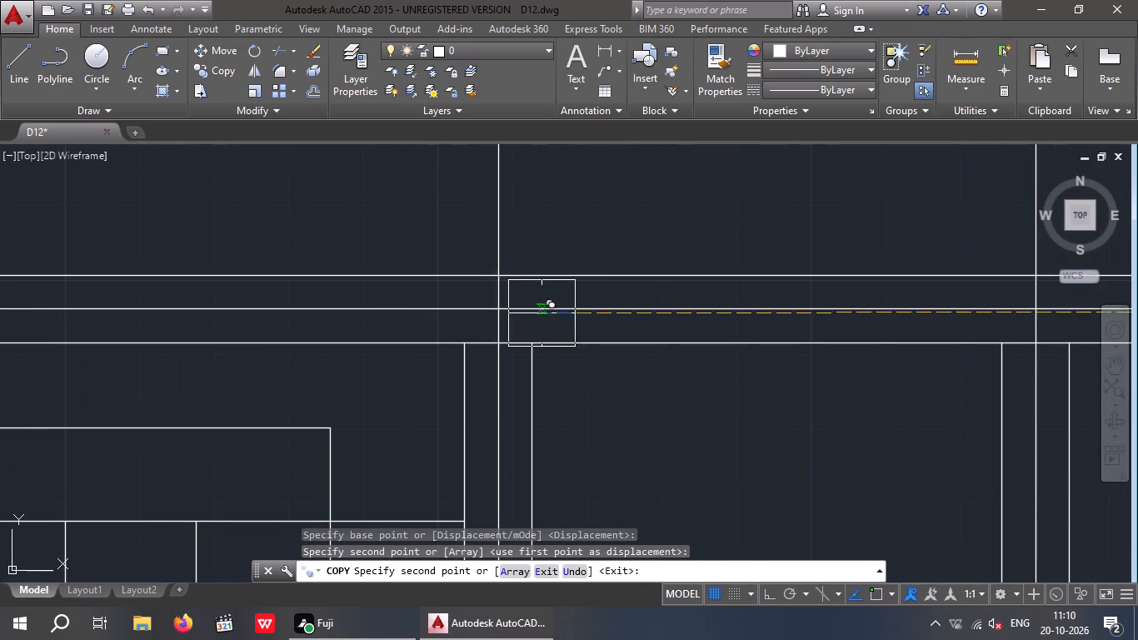
pyautogui.click(499, 307)
pyautogui.scroll(-3, 514, 303)
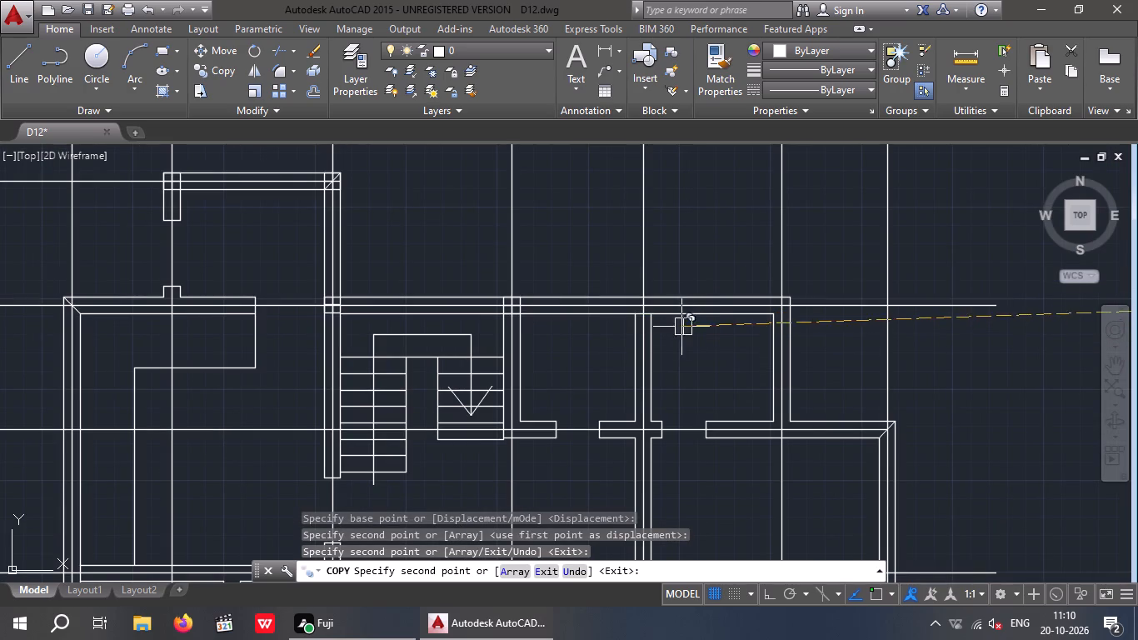
pyautogui.scroll(3, 642, 305)
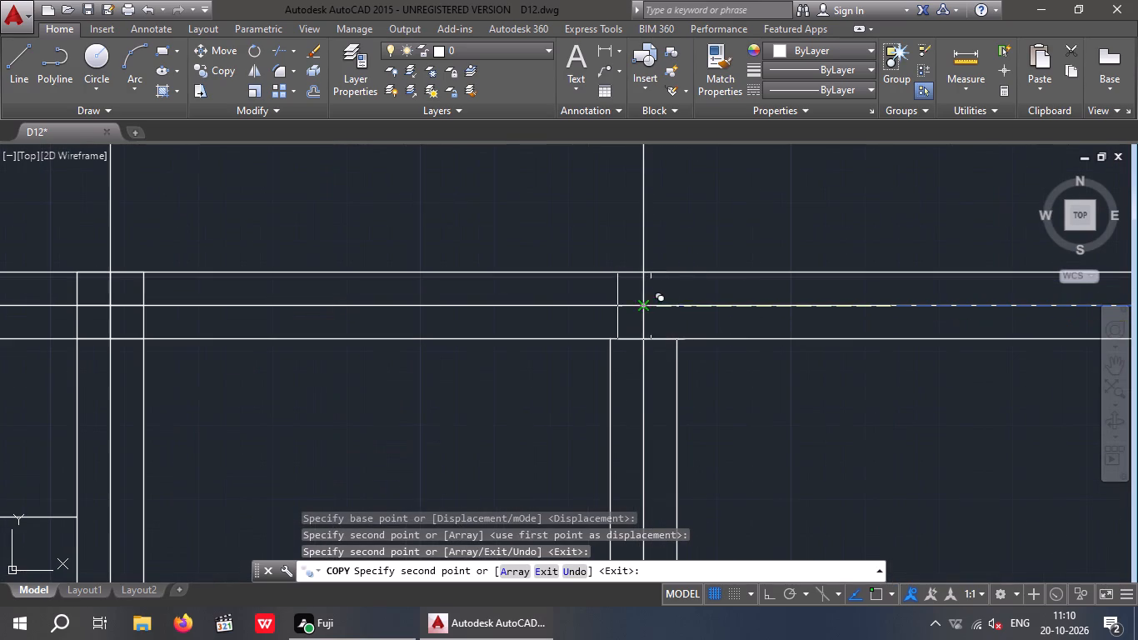
pyautogui.click(643, 306)
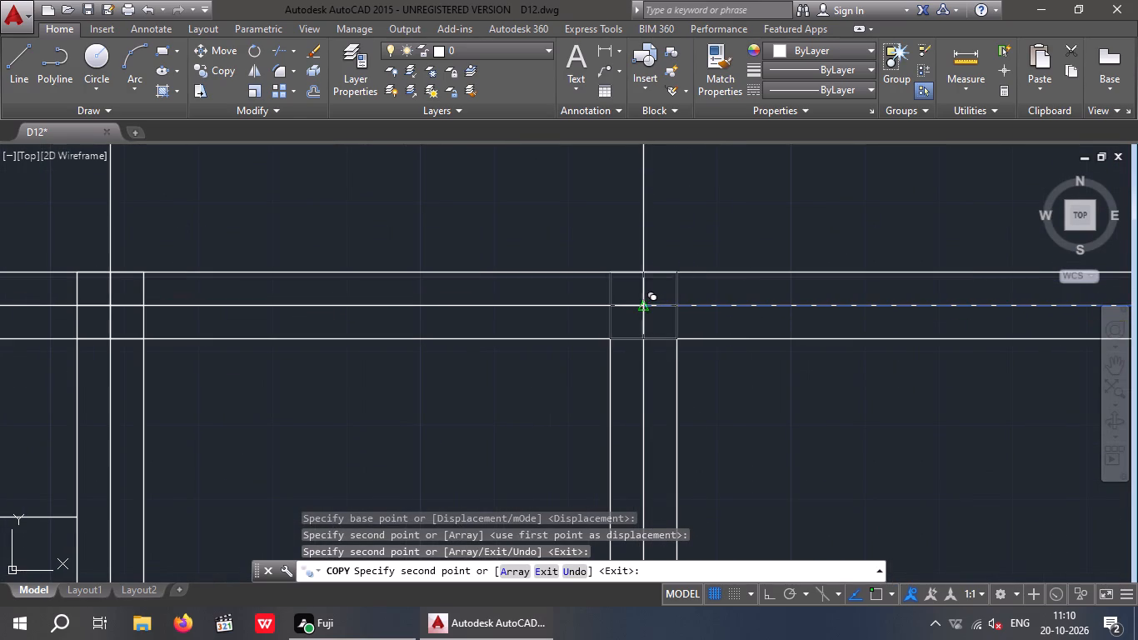
pyautogui.scroll(-3, 644, 306)
pyautogui.scroll(4, 791, 310)
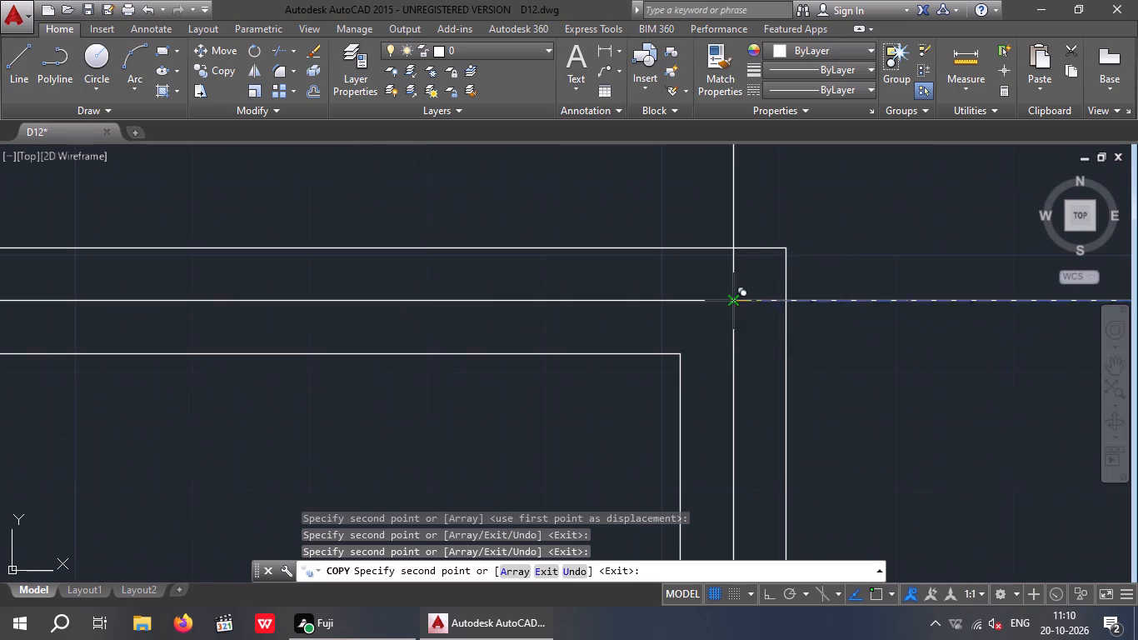
pyautogui.click(734, 301)
pyautogui.scroll(-4, 738, 300)
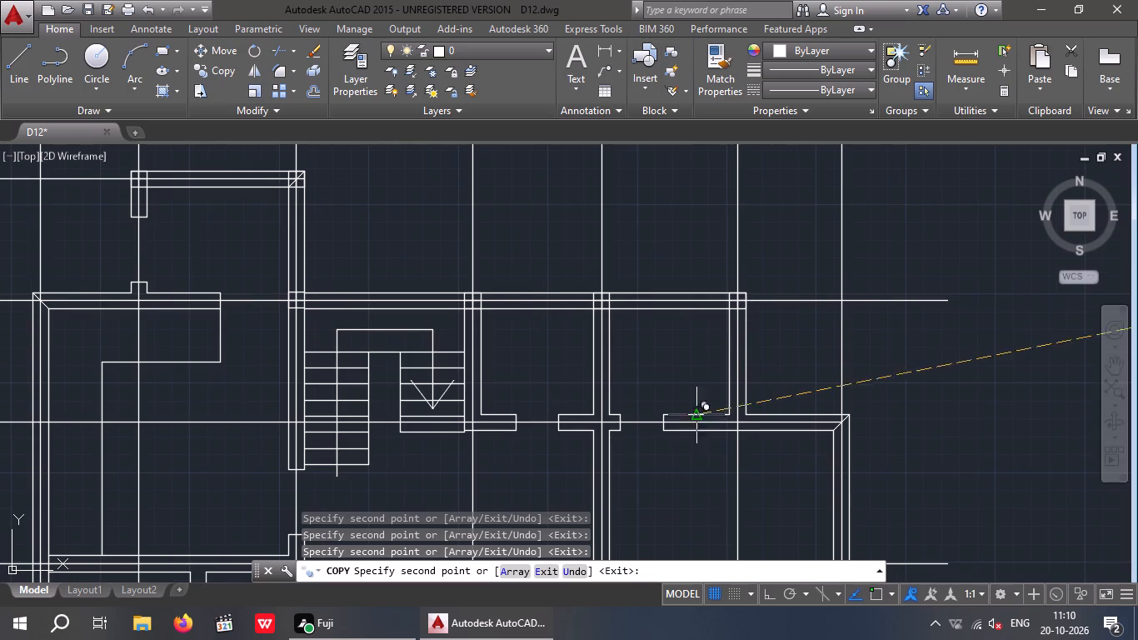
# Place a copy of the divided square on the left outer wall's upper corner, along the stair-top wall centreline.
pyautogui.moveTo(652, 371); pyautogui.dragTo(834, 347, button='middle')
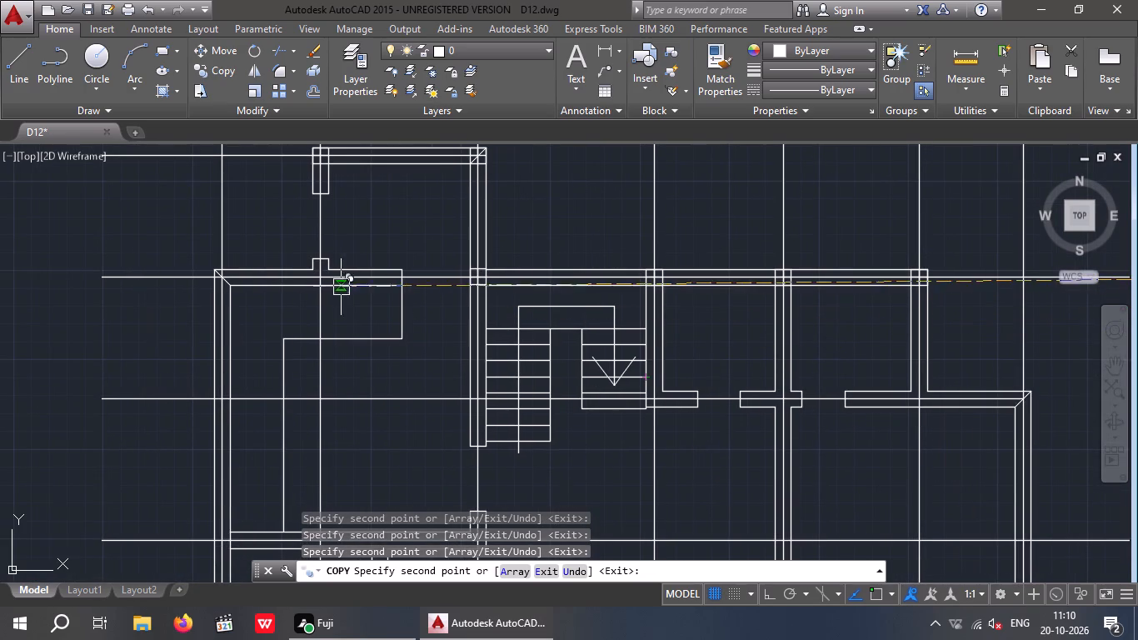
pyautogui.scroll(3, 219, 280)
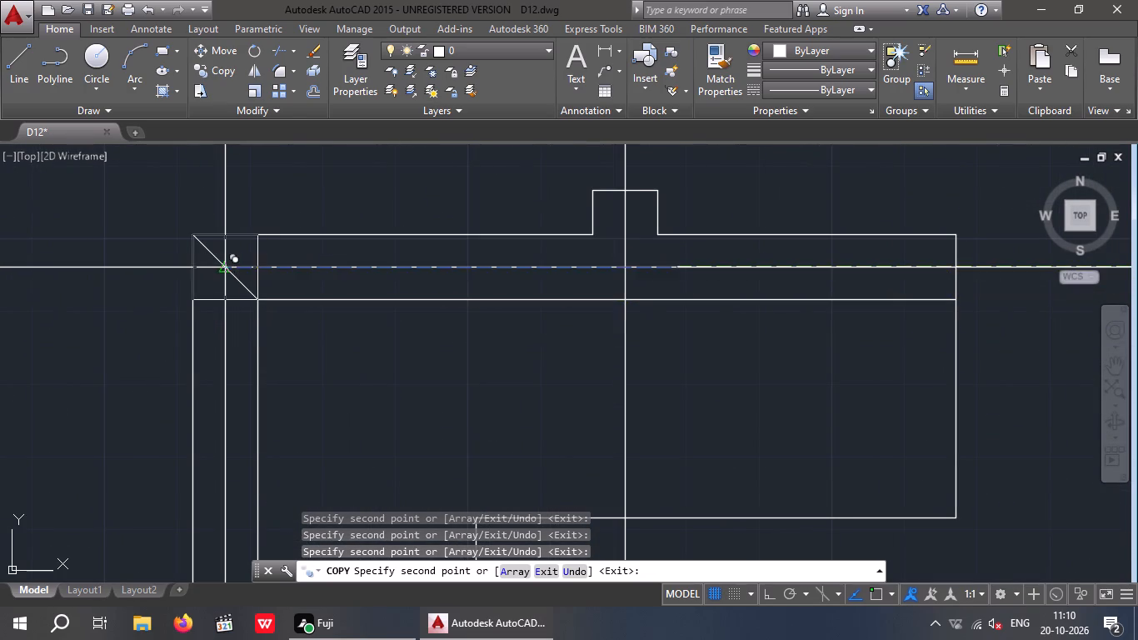
pyautogui.moveTo(223, 267); pyautogui.dragTo(228, 276)
# Place copies of the divided square along the horizontal centreline crossing the lower stairs, at the middle wall, right outer corner and both stair side walls.
pyautogui.scroll(-3, 297, 276)
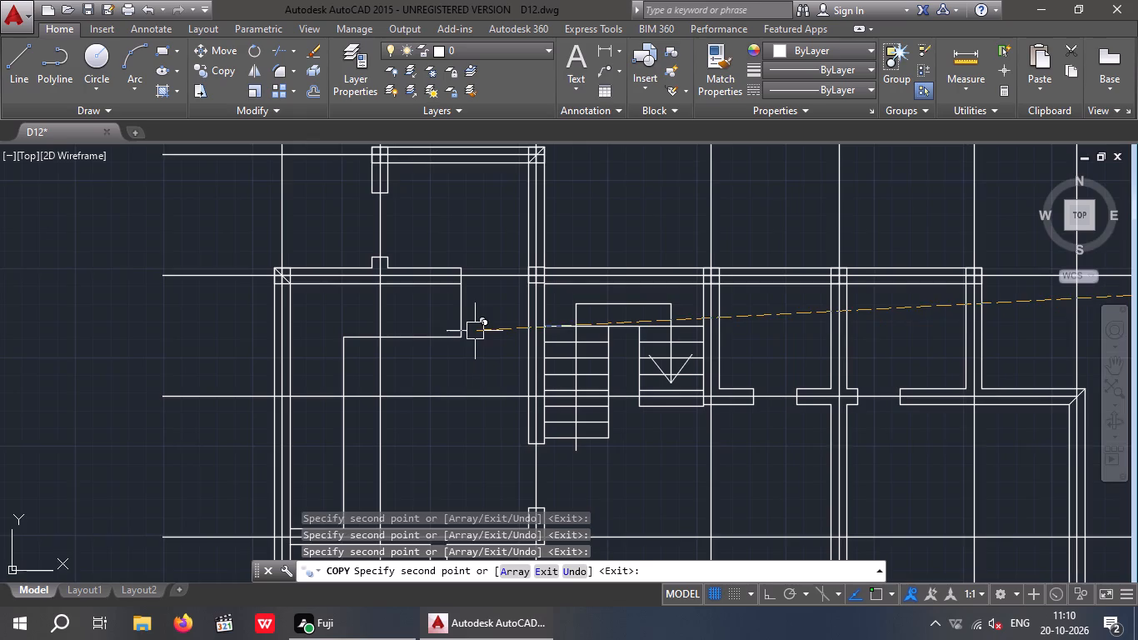
pyautogui.moveTo(475, 329); pyautogui.dragTo(475, 285, button='middle')
pyautogui.scroll(-2, 493, 319)
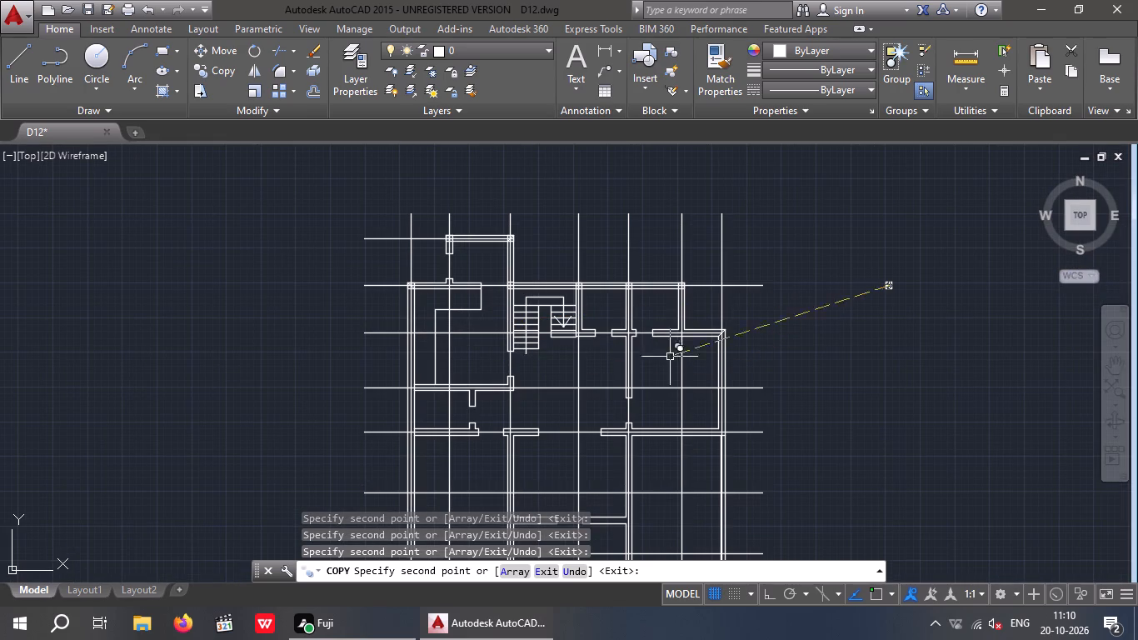
pyautogui.scroll(4, 635, 327)
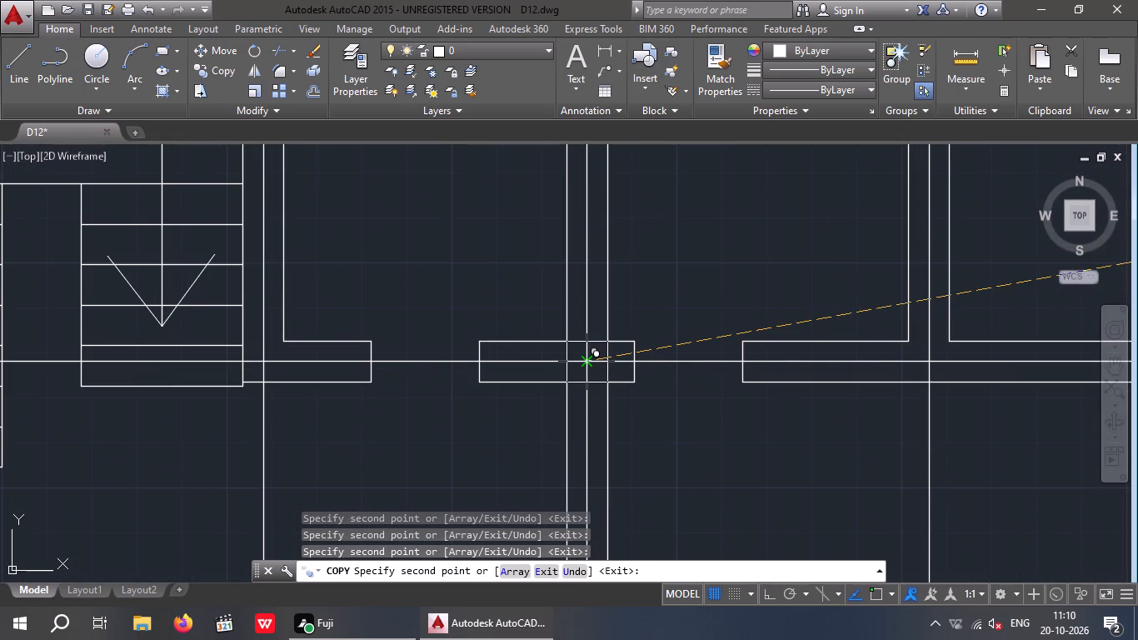
pyautogui.click(586, 359)
pyautogui.scroll(-2, 605, 359)
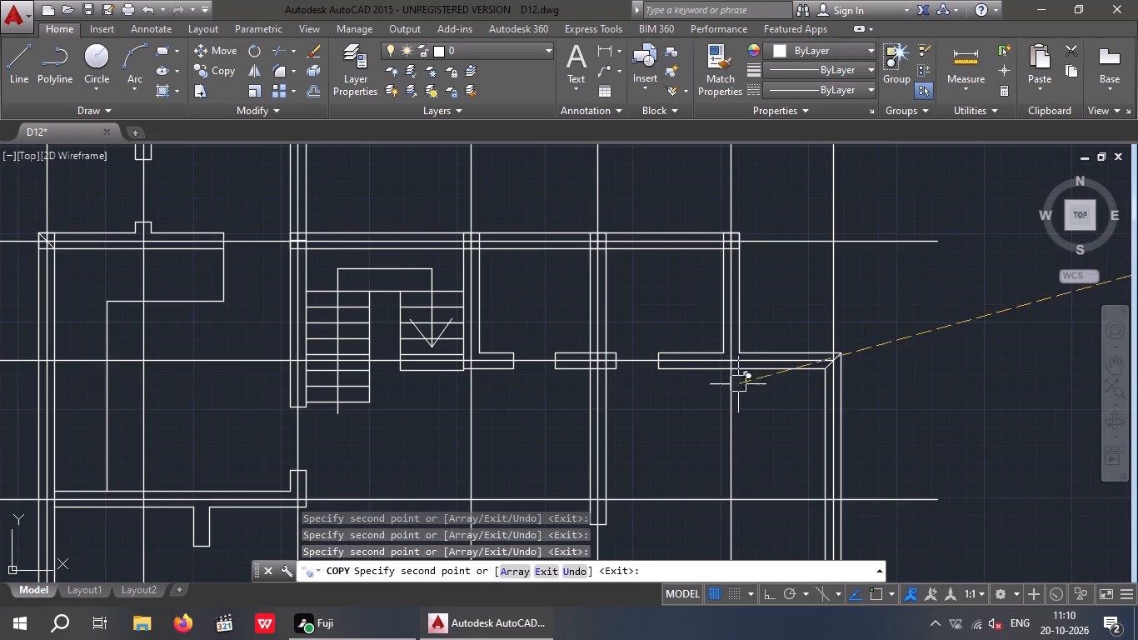
pyautogui.scroll(2, 821, 362)
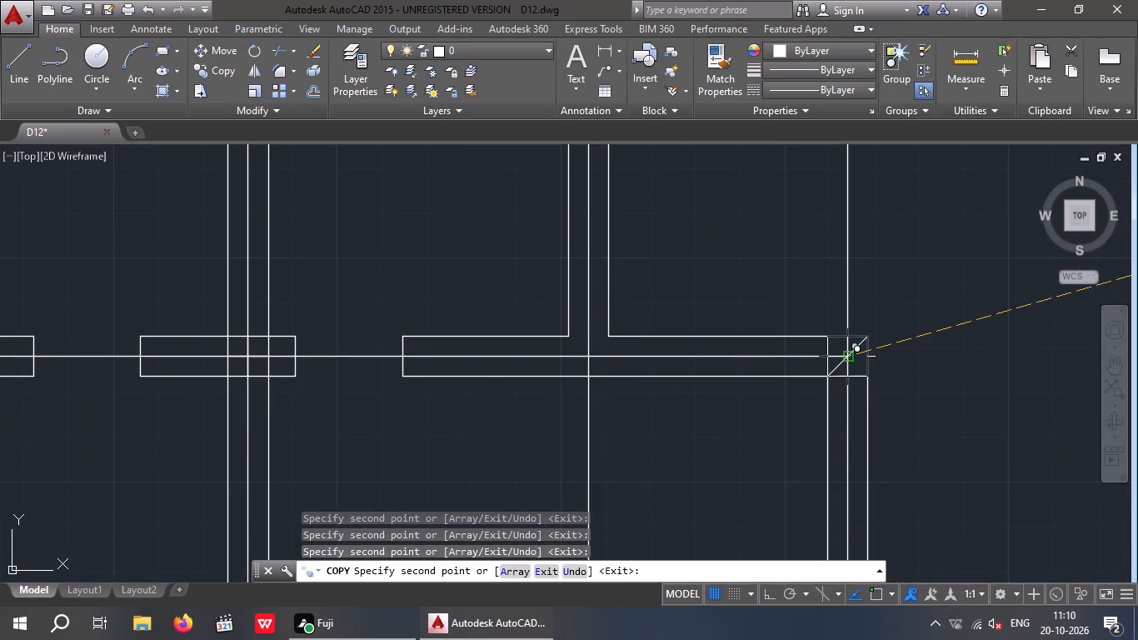
pyautogui.click(845, 358)
pyautogui.scroll(-4, 845, 360)
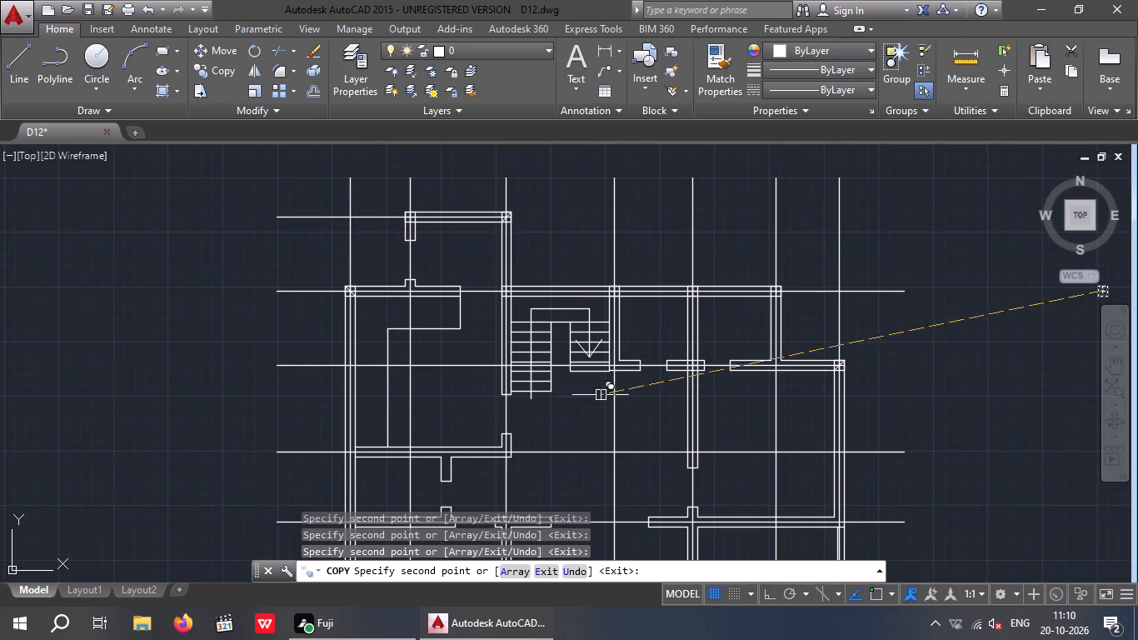
pyautogui.scroll(4, 621, 363)
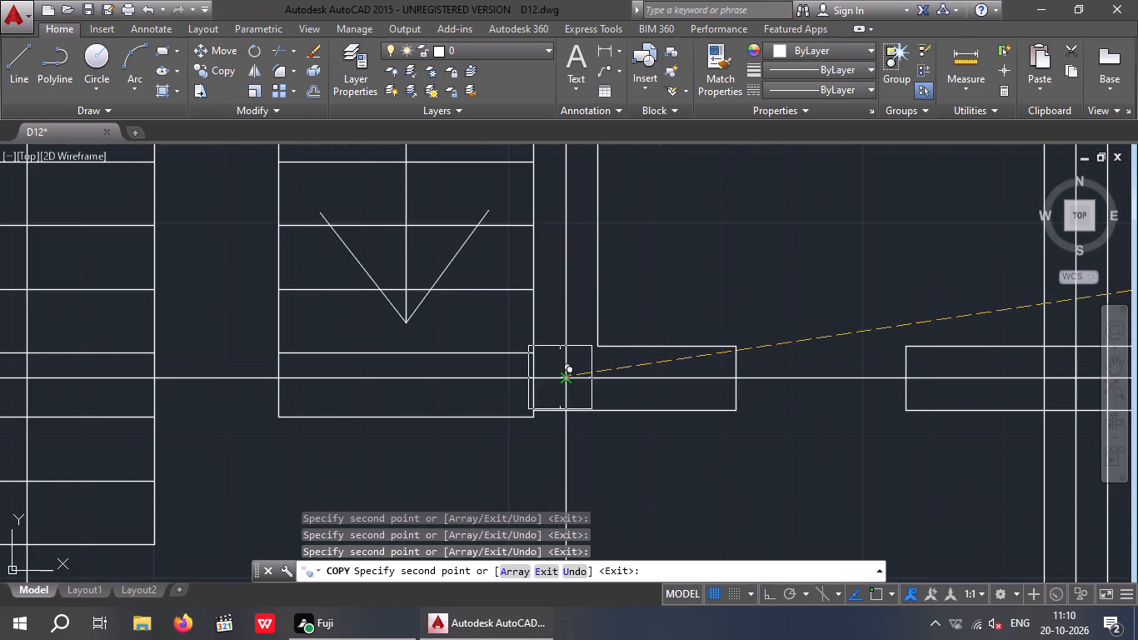
pyautogui.click(562, 377)
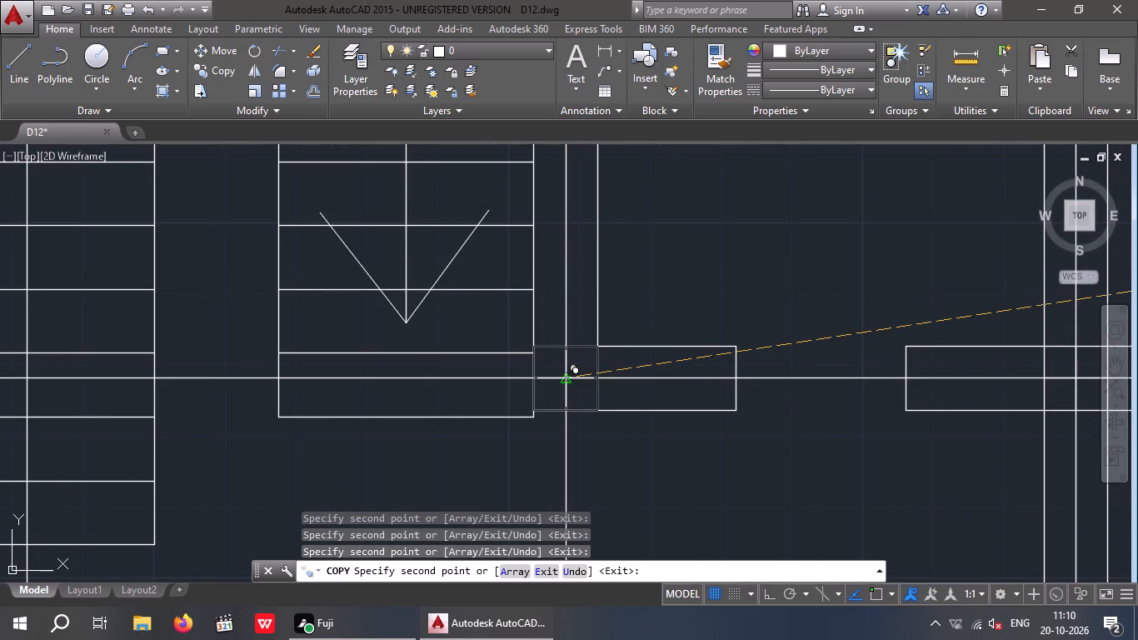
pyautogui.scroll(-3, 564, 378)
pyautogui.scroll(4, 396, 381)
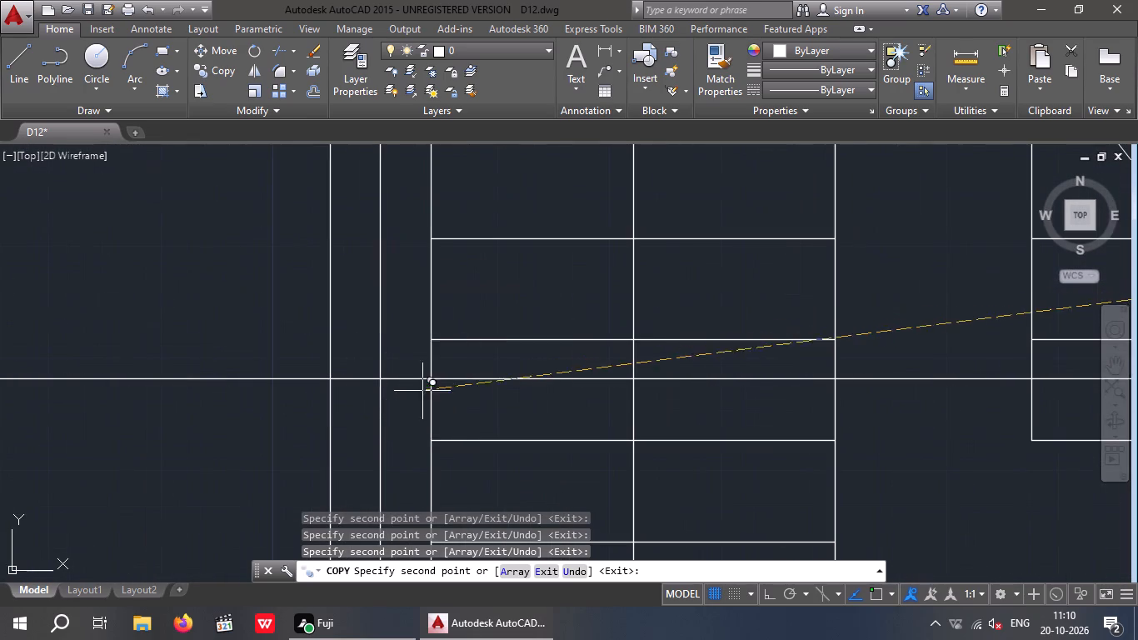
pyautogui.click(382, 378)
# Place a copy of the divided square on the centreline intersection at the right end of the upper-left room's bottom wall.
pyautogui.scroll(-4, 386, 377)
pyautogui.moveTo(294, 412); pyautogui.dragTo(375, 345, button='middle')
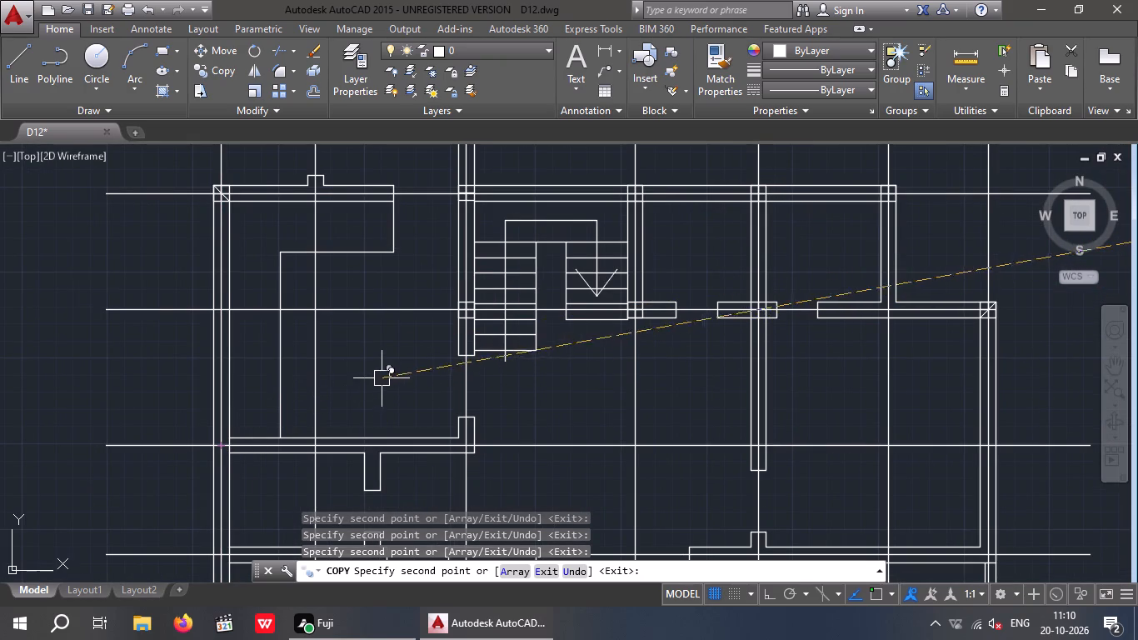
pyautogui.moveTo(382, 377); pyautogui.dragTo(369, 328, button='middle')
pyautogui.scroll(3, 459, 406)
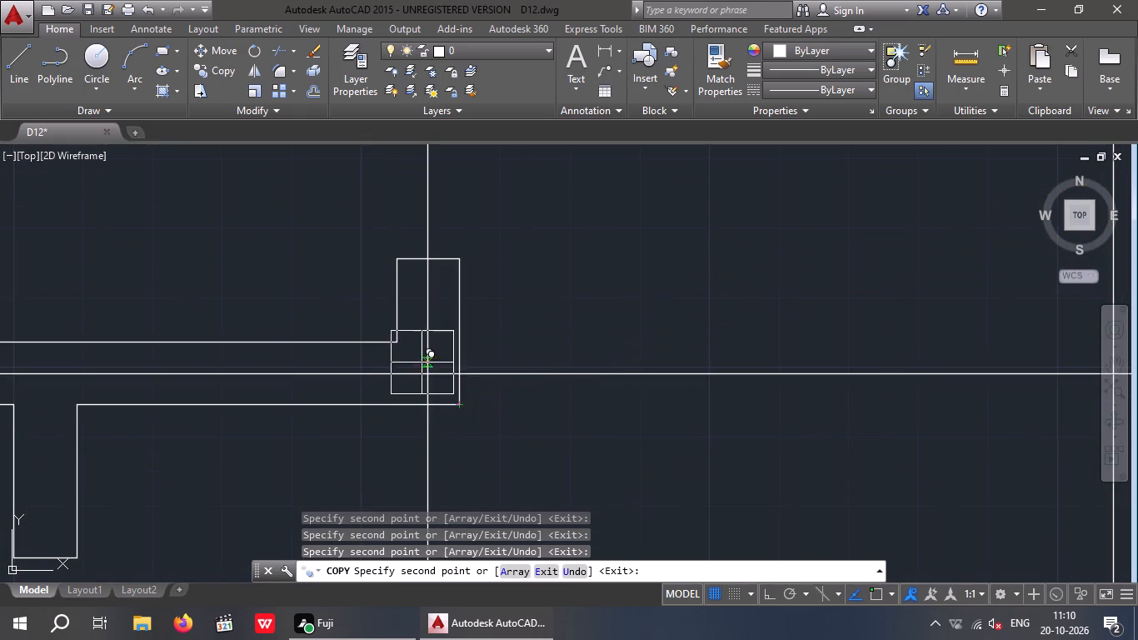
pyautogui.click(427, 377)
# Place copies of the divided square on the centreline intersections at both ends of the lower-left room's bottom wall.
pyautogui.scroll(-4, 432, 371)
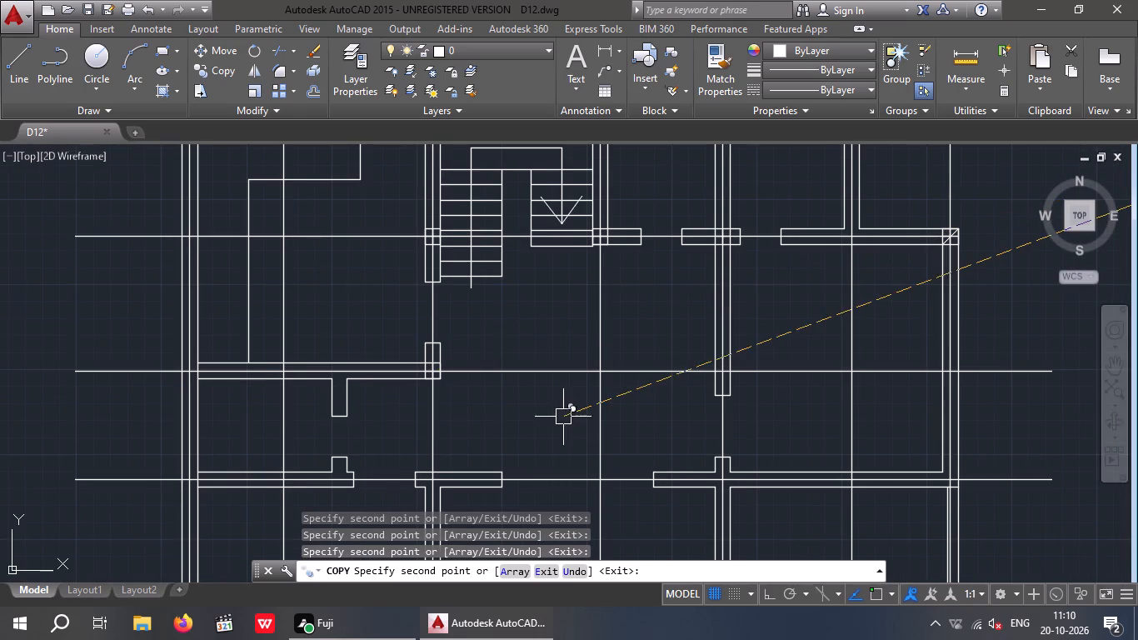
pyautogui.moveTo(565, 415); pyautogui.dragTo(417, 385, button='middle')
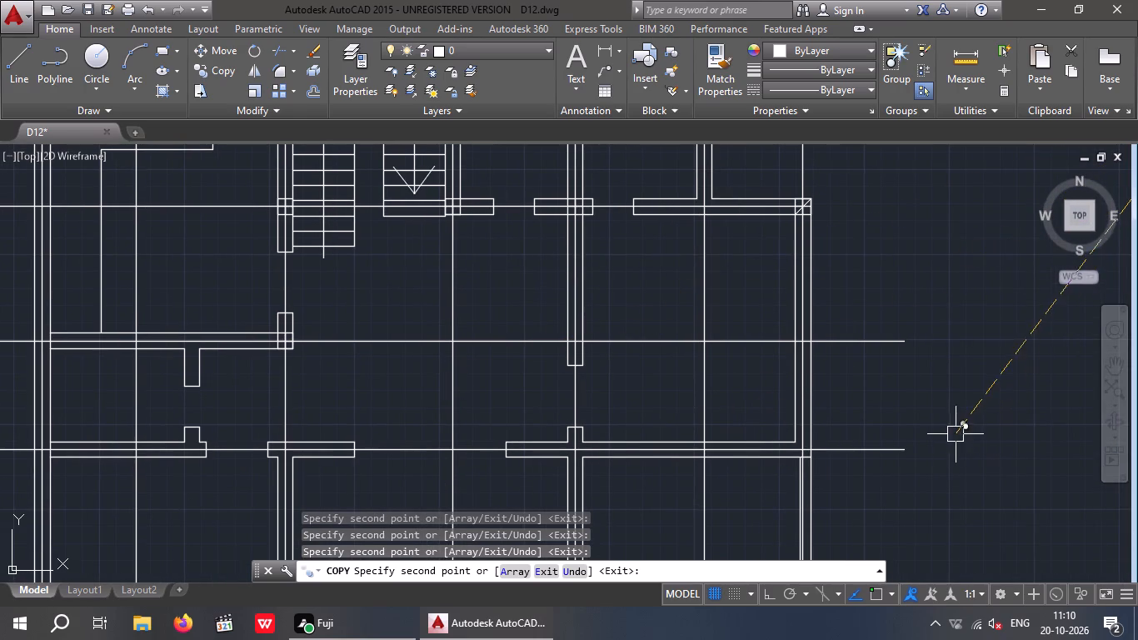
pyautogui.moveTo(940, 407); pyautogui.dragTo(926, 291, button='middle')
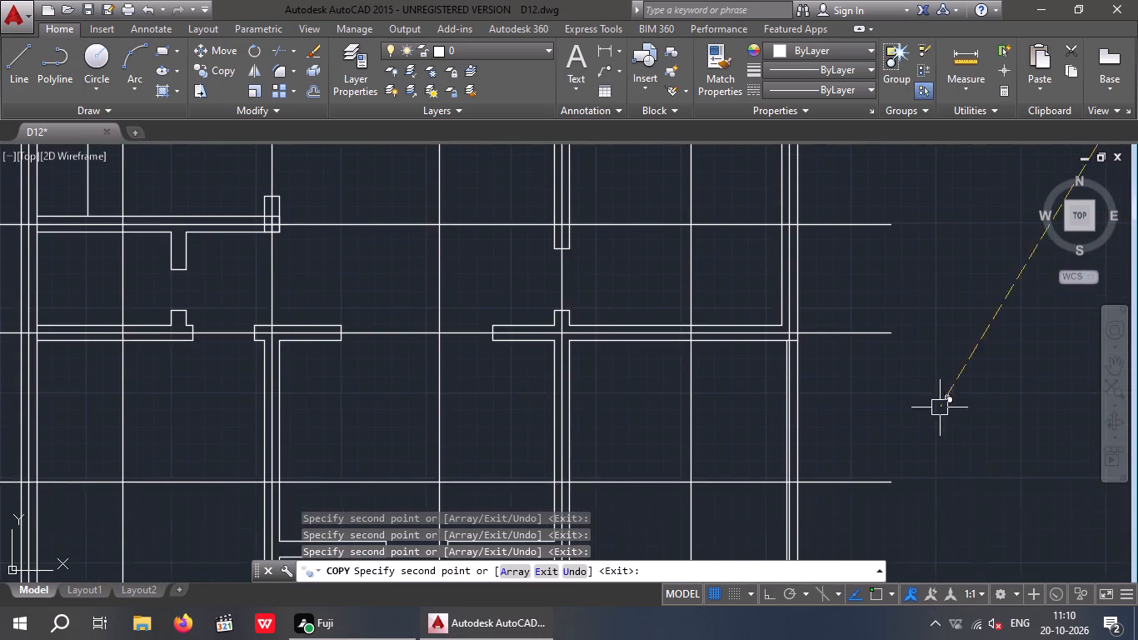
pyautogui.scroll(-2, 927, 302)
pyautogui.scroll(4, 578, 446)
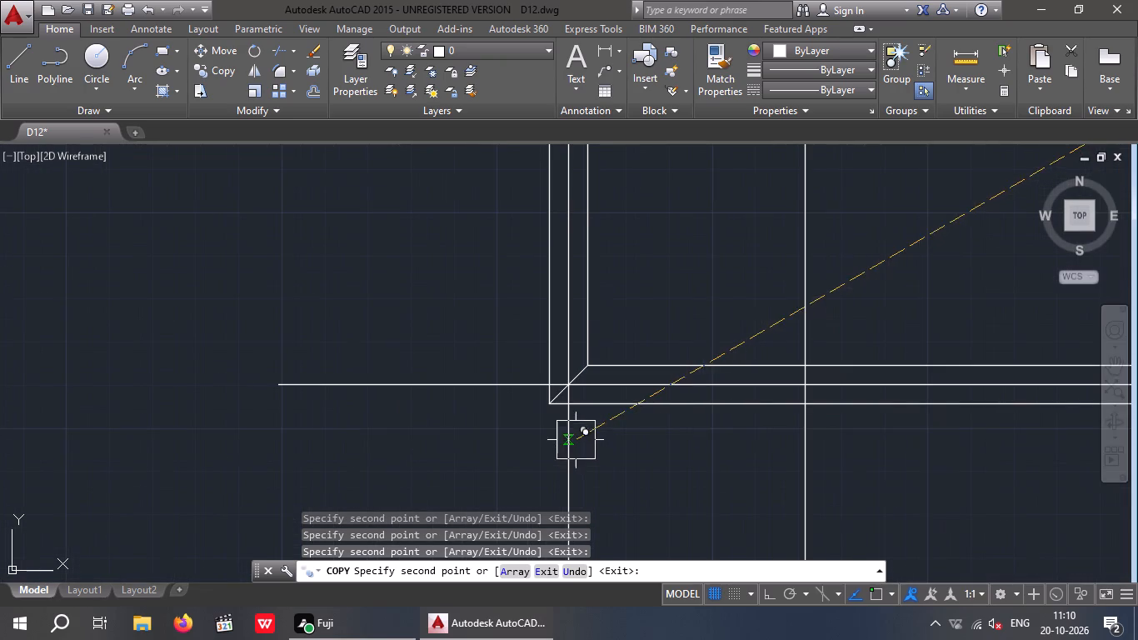
pyautogui.click(565, 382)
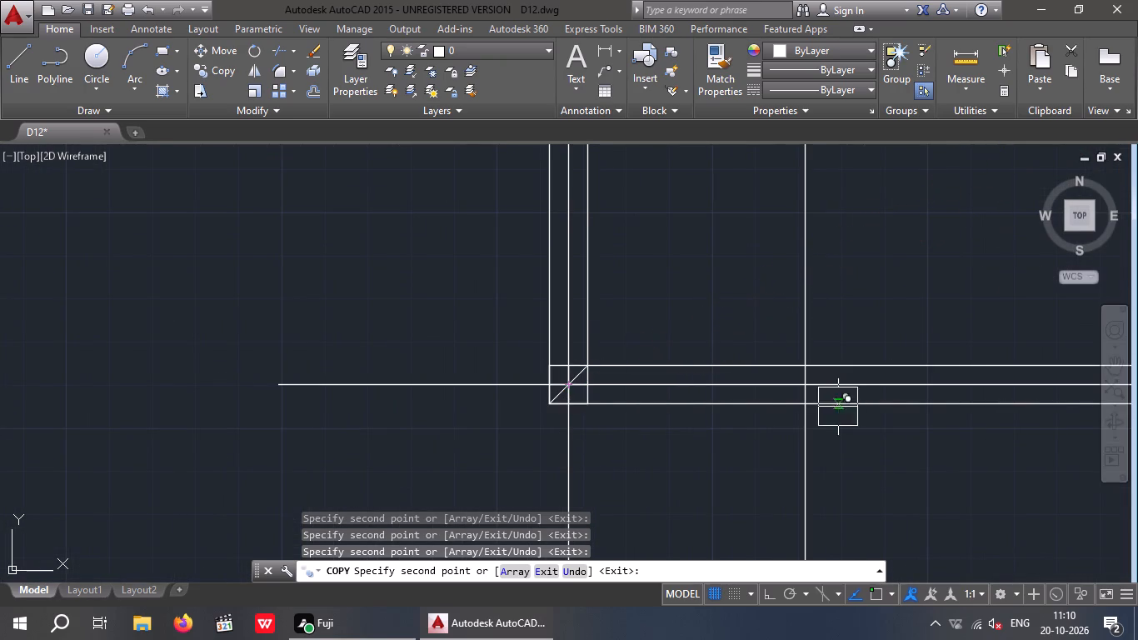
pyautogui.scroll(-3, 803, 402)
pyautogui.moveTo(836, 456); pyautogui.dragTo(537, 458, button='middle')
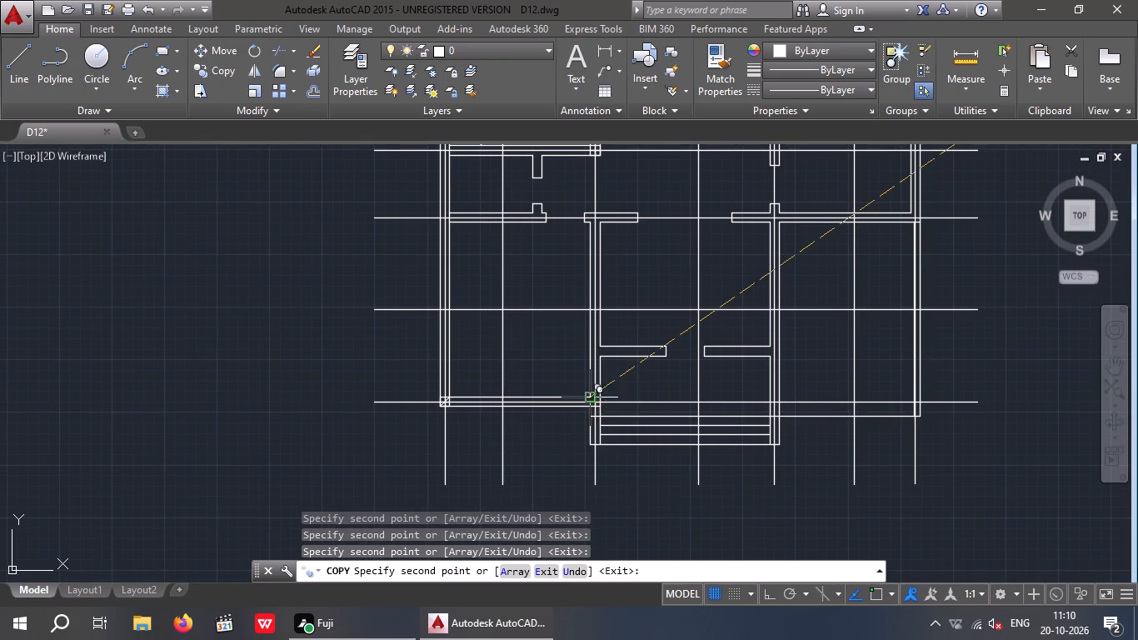
pyautogui.scroll(4, 591, 400)
pyautogui.click(603, 406)
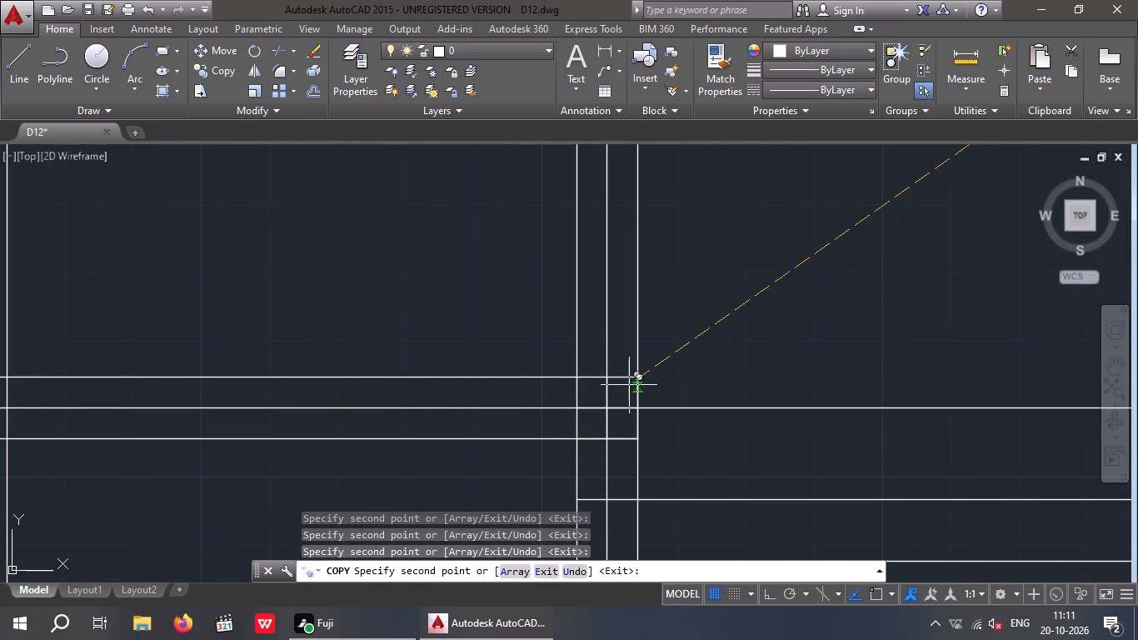
# Place copies of the divided square on the same bottom centreline at the entrance steps' right wall and the right outer wall.
pyautogui.scroll(-3, 629, 385)
pyautogui.moveTo(931, 517); pyautogui.dragTo(438, 494, button='middle')
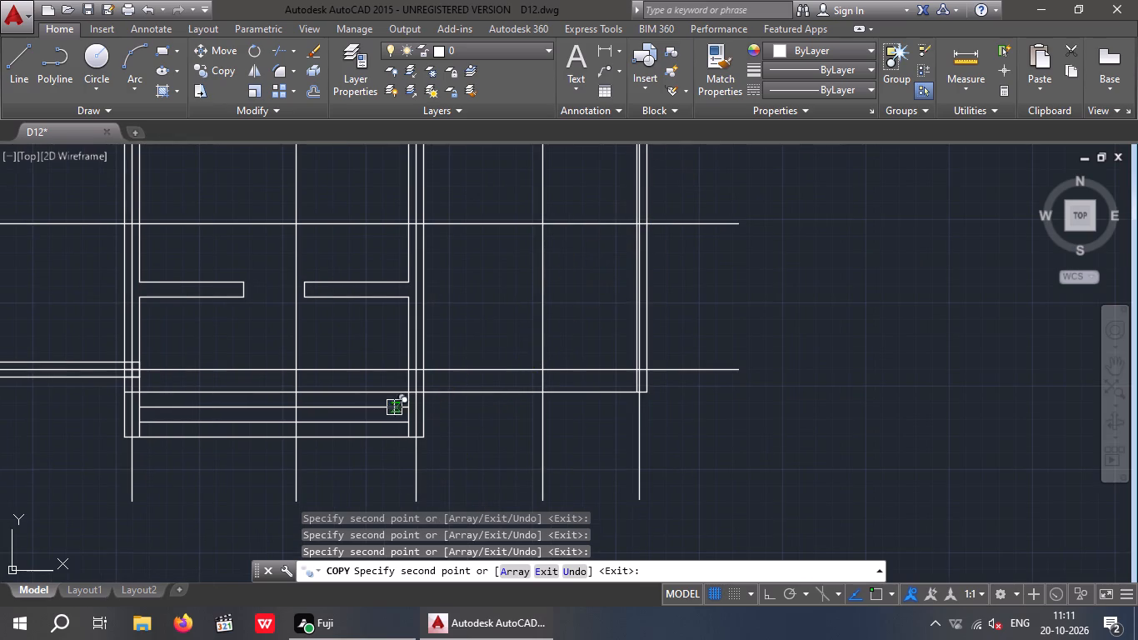
pyautogui.scroll(3, 415, 366)
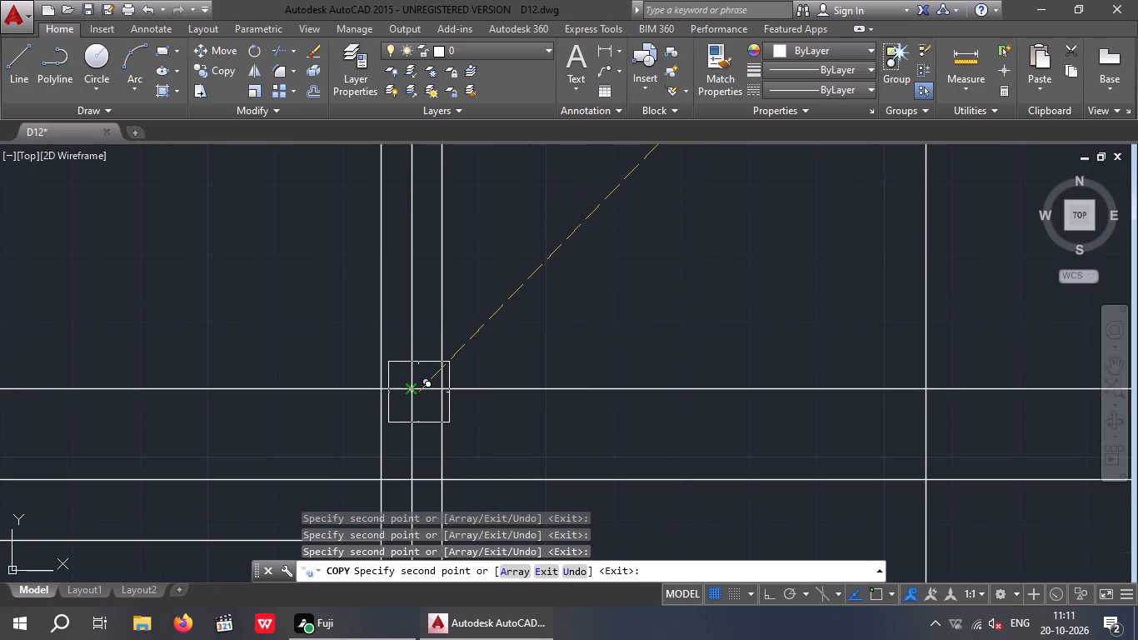
pyautogui.click(407, 391)
pyautogui.scroll(-6, 412, 387)
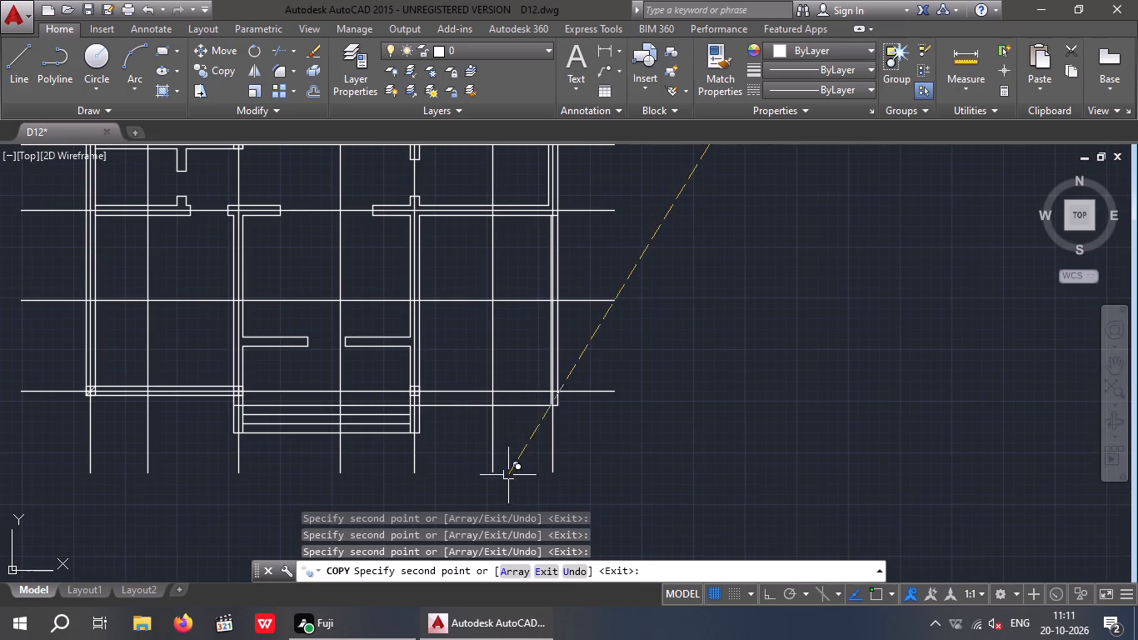
pyautogui.scroll(4, 551, 393)
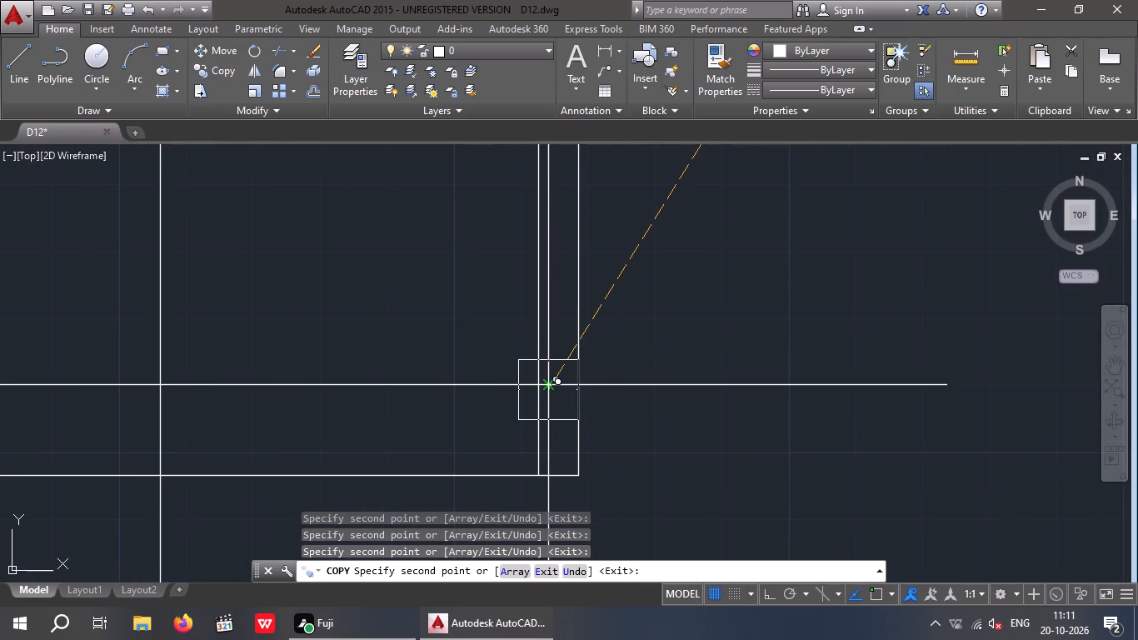
pyautogui.click(550, 390)
# Place copies of the divided square along the next horizontal centreline up, on both walls of the lower middle room and the left outer wall.
pyautogui.scroll(-2, 591, 401)
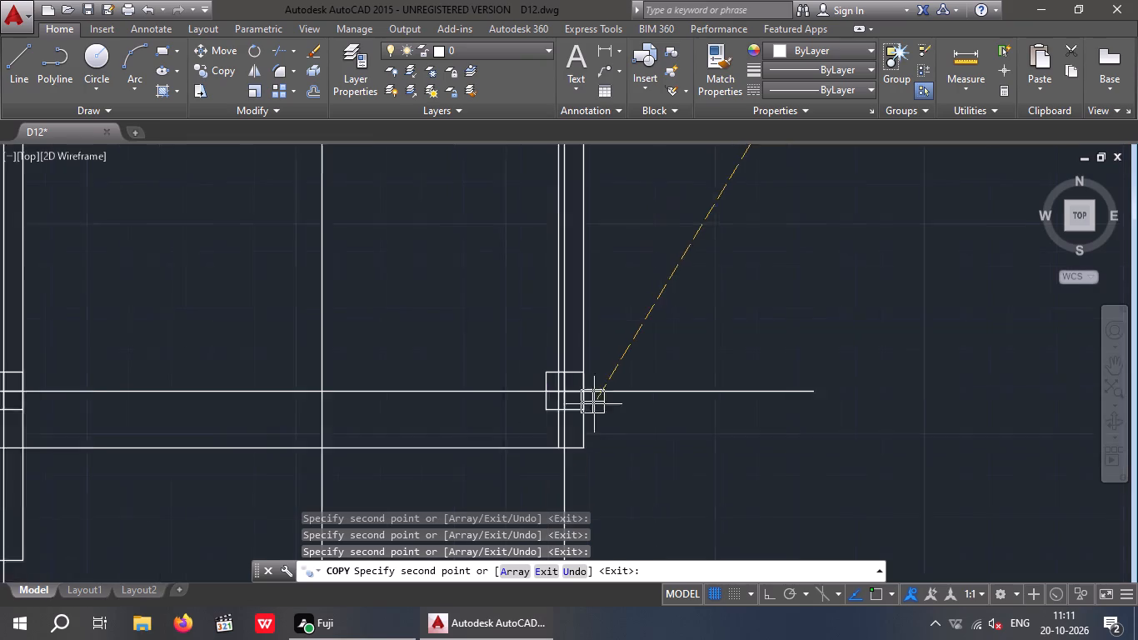
pyautogui.scroll(-1, 594, 404)
pyautogui.moveTo(704, 442); pyautogui.dragTo(727, 442, button='middle')
pyautogui.scroll(-1, 701, 457)
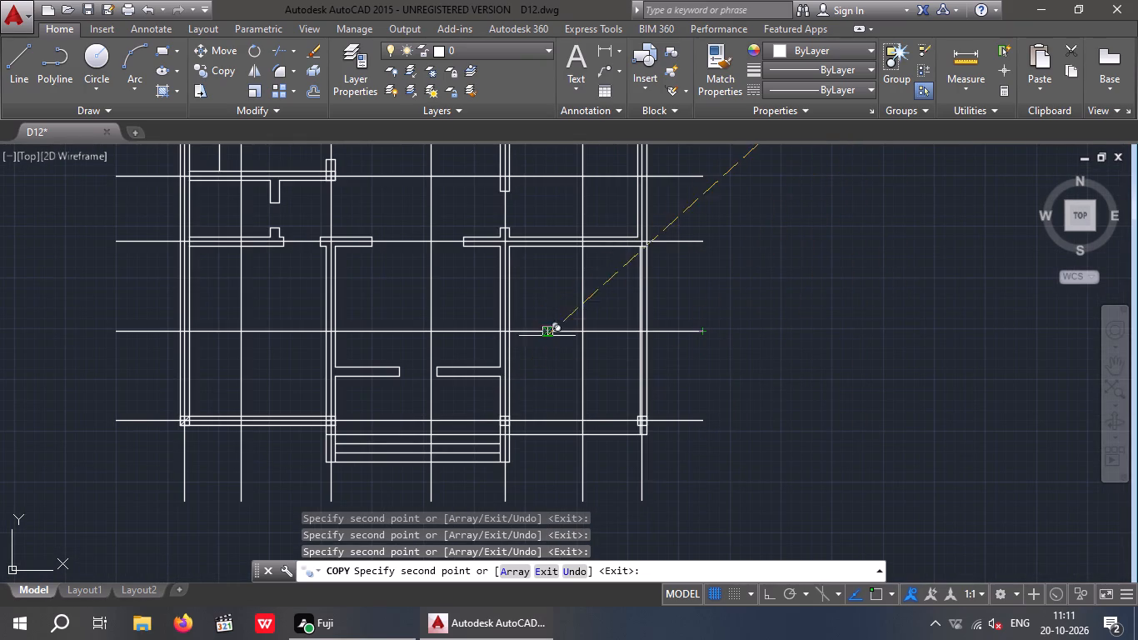
pyautogui.scroll(3, 504, 329)
pyautogui.click(498, 335)
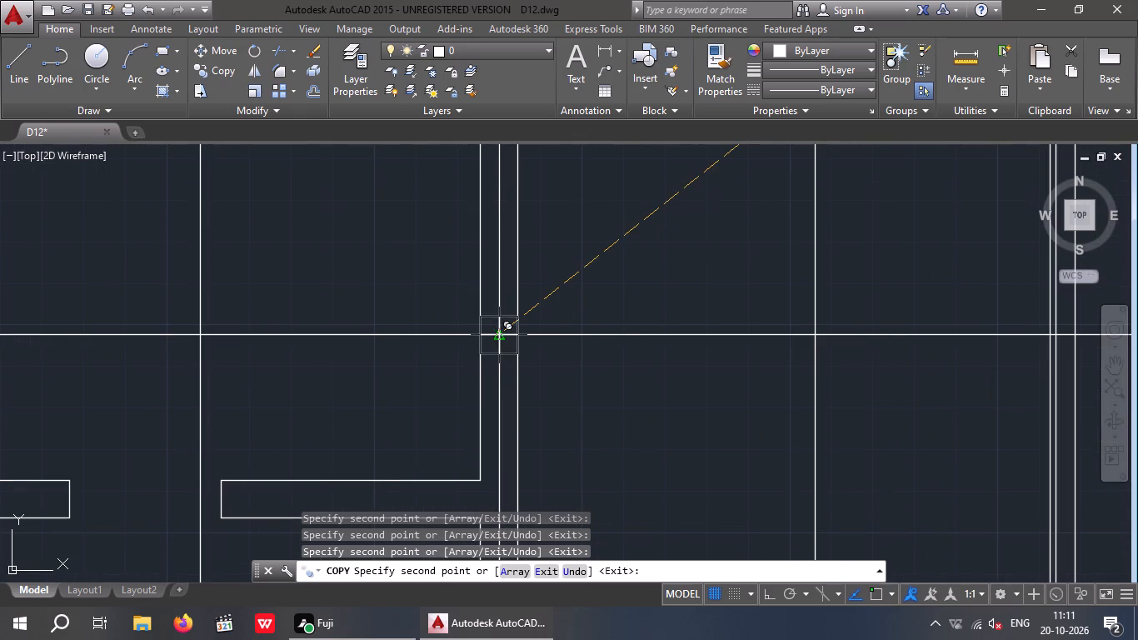
pyautogui.scroll(-3, 503, 332)
pyautogui.scroll(4, 218, 332)
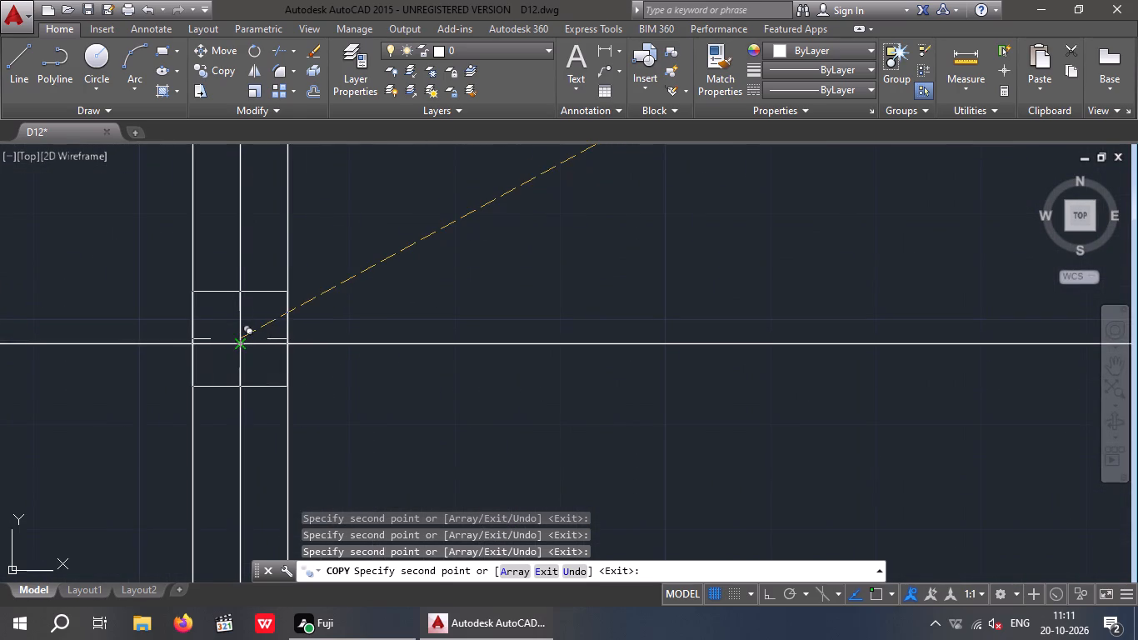
pyautogui.click(239, 339)
pyautogui.scroll(-4, 291, 308)
pyautogui.moveTo(409, 342); pyautogui.dragTo(506, 372, button='middle')
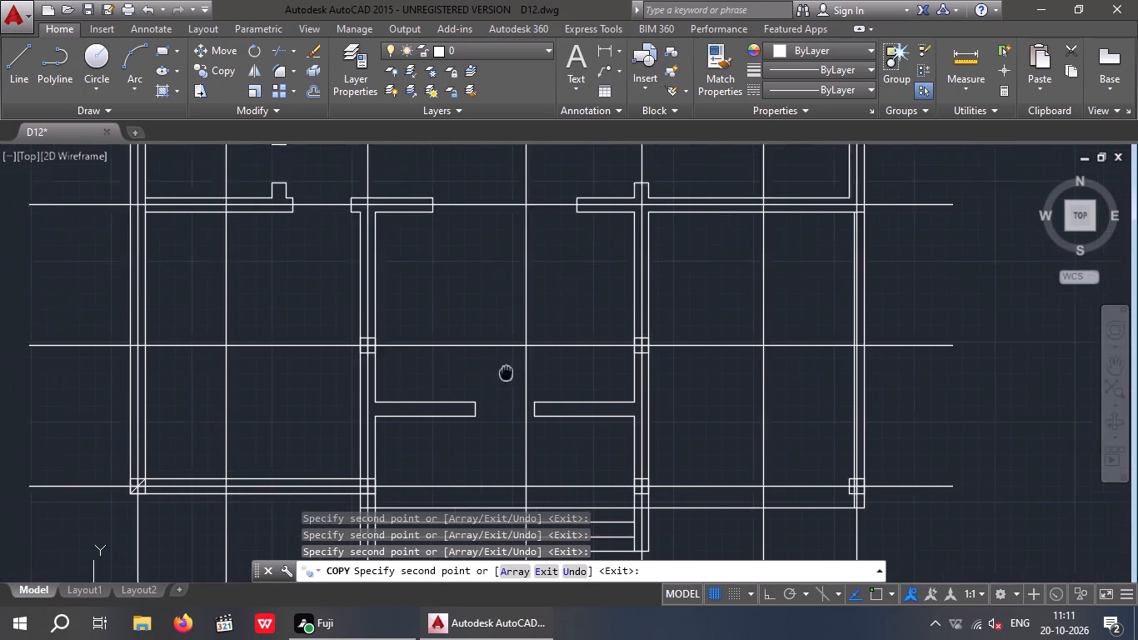
pyautogui.moveTo(506, 372); pyautogui.dragTo(523, 368, button='middle')
pyautogui.scroll(3, 162, 340)
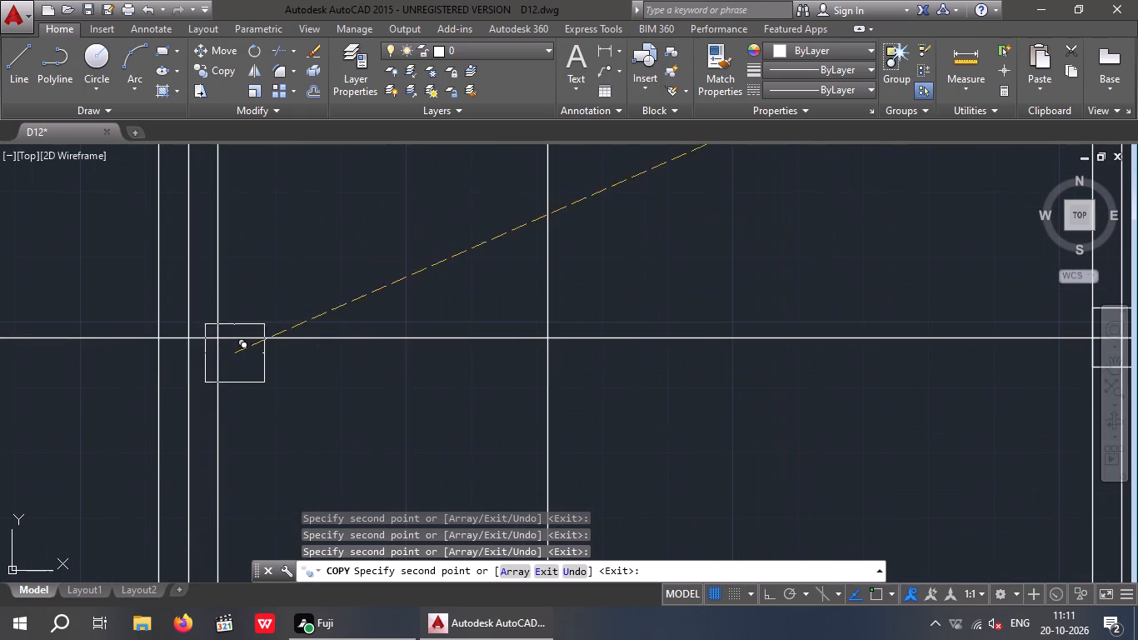
pyautogui.click(187, 335)
# Place copies of the divided square along the lower-left room's top wall centreline, at the left outer wall and the lower middle room's left wall.
pyautogui.moveTo(294, 333); pyautogui.dragTo(327, 584, button='middle')
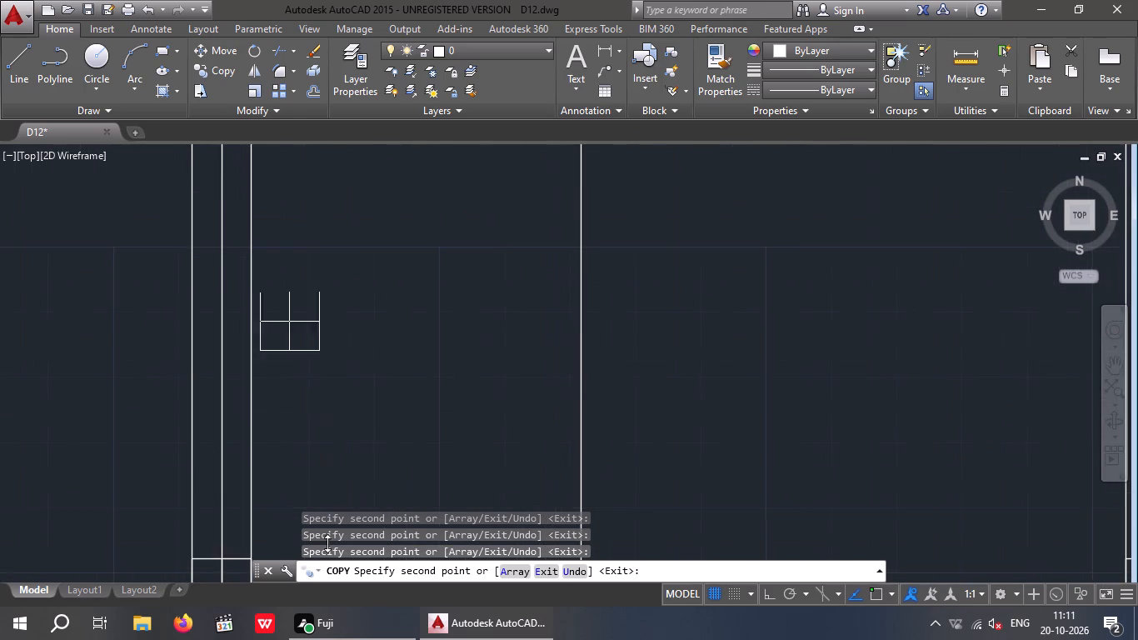
pyautogui.scroll(-3, 329, 434)
pyautogui.moveTo(346, 443); pyautogui.dragTo(356, 520, button='middle')
pyautogui.scroll(3, 307, 416)
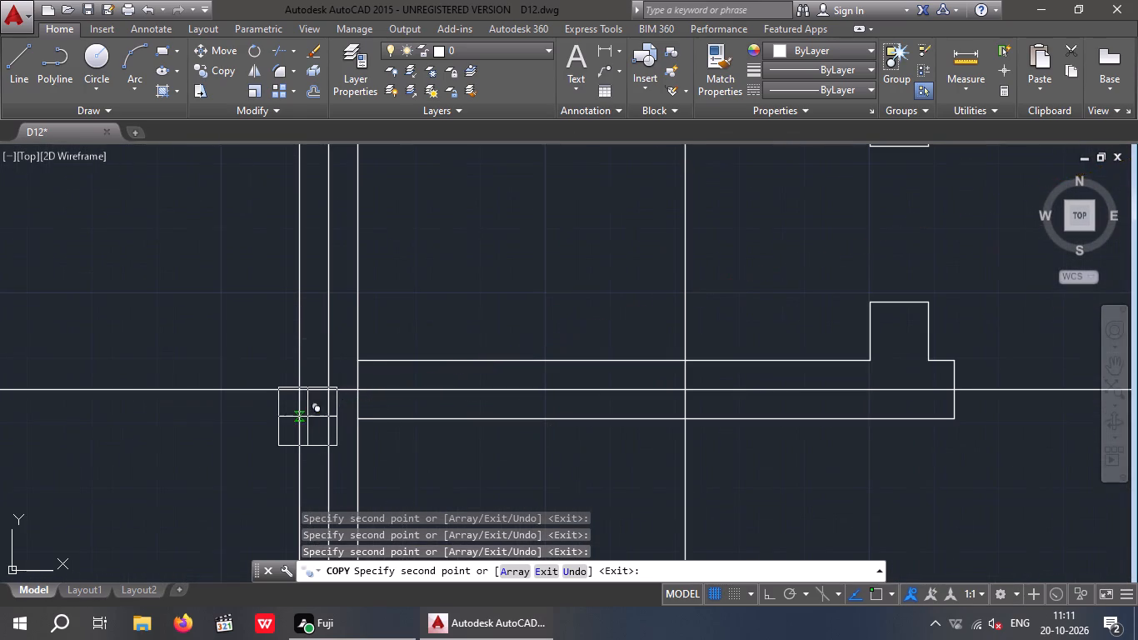
pyautogui.click(329, 388)
pyautogui.scroll(-2, 342, 392)
pyautogui.moveTo(619, 436); pyautogui.dragTo(533, 427, button='middle')
pyautogui.scroll(-3, 549, 425)
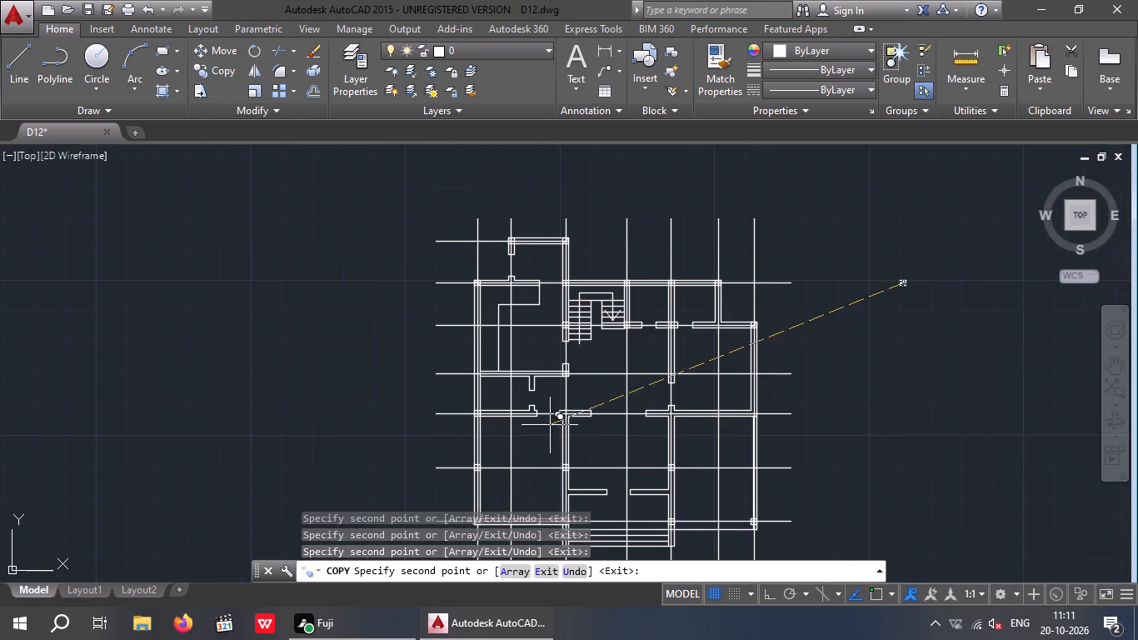
pyautogui.moveTo(606, 440); pyautogui.dragTo(601, 413, button='middle')
pyautogui.scroll(3, 572, 391)
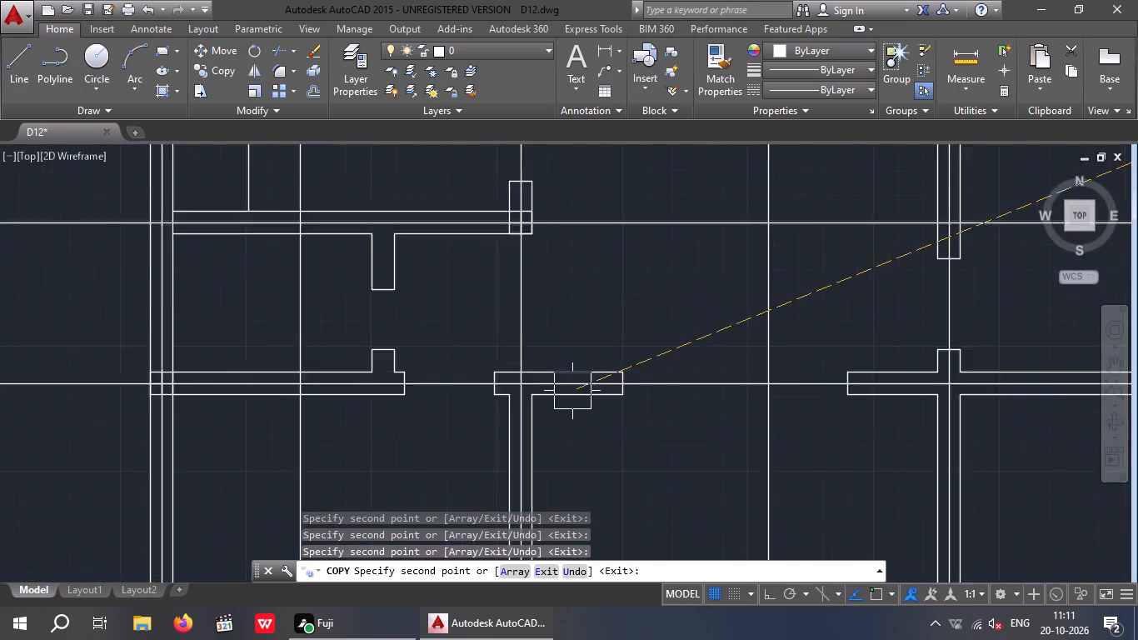
pyautogui.scroll(1, 572, 391)
pyautogui.click(491, 383)
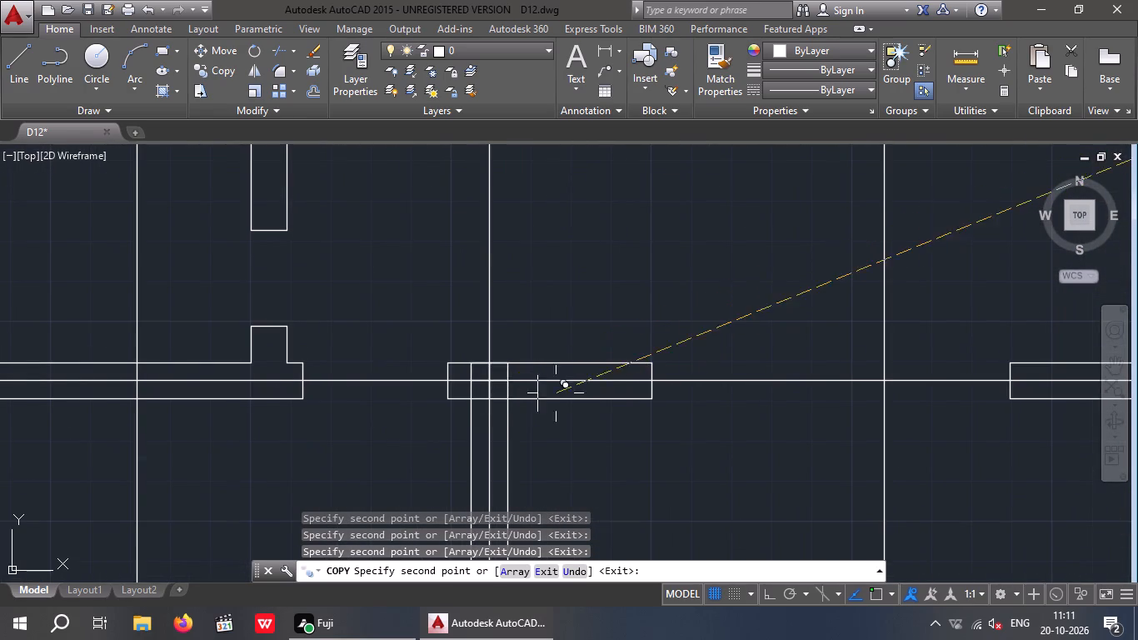
# Place copies of the divided square on the lower middle room's top centreline, at its right wall and the right outer wall.
pyautogui.scroll(-3, 559, 390)
pyautogui.scroll(4, 708, 382)
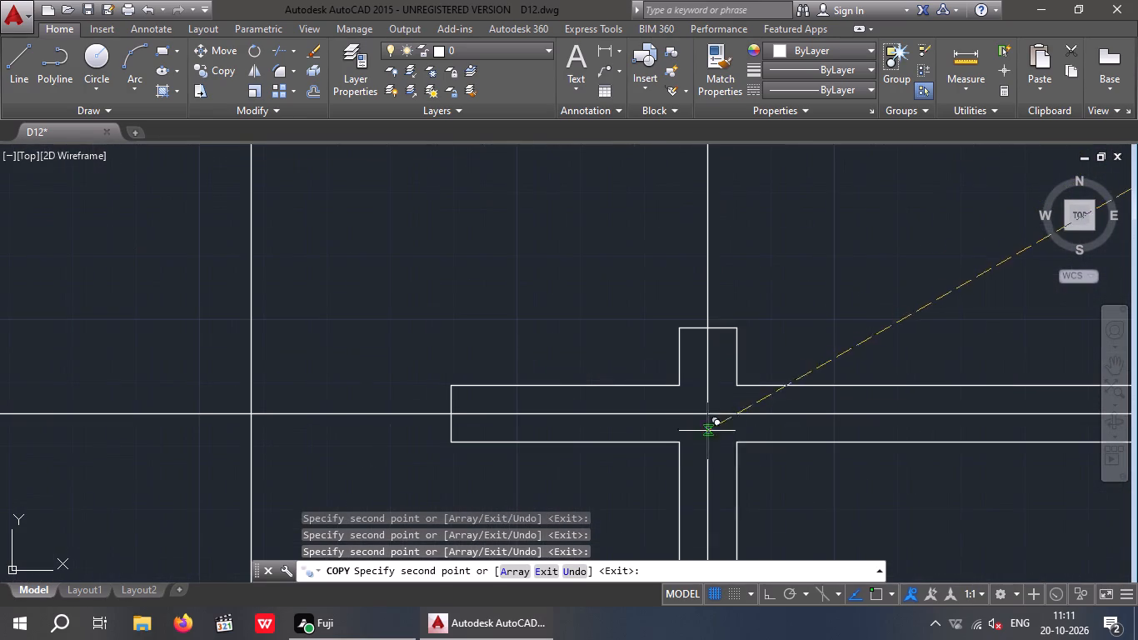
pyautogui.click(706, 412)
pyautogui.scroll(-4, 710, 407)
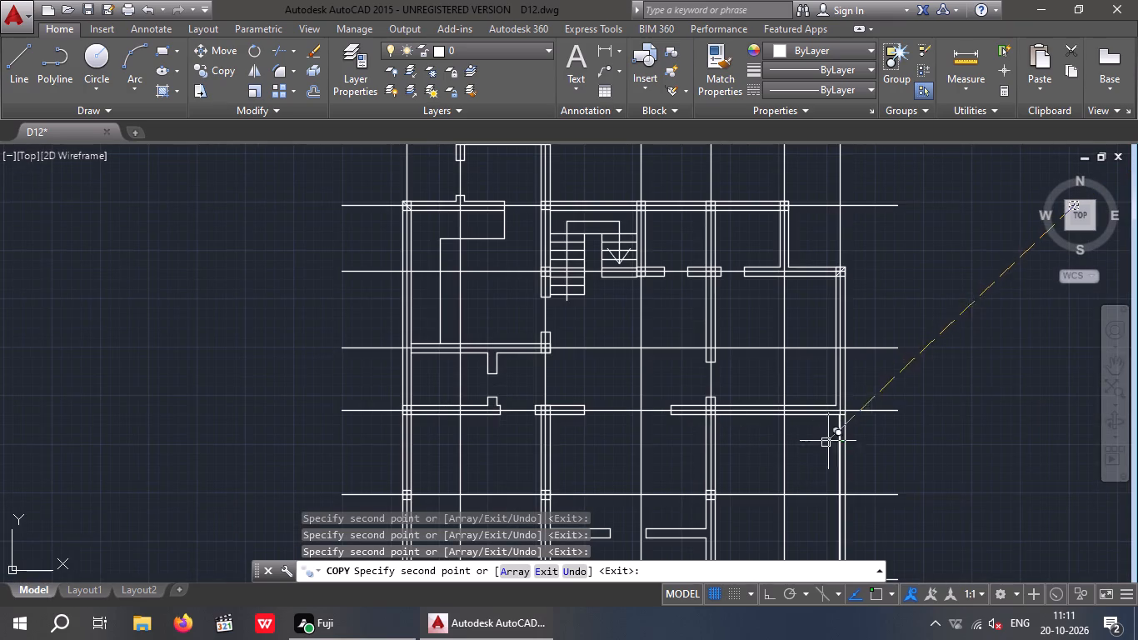
pyautogui.scroll(4, 833, 409)
pyautogui.click(872, 422)
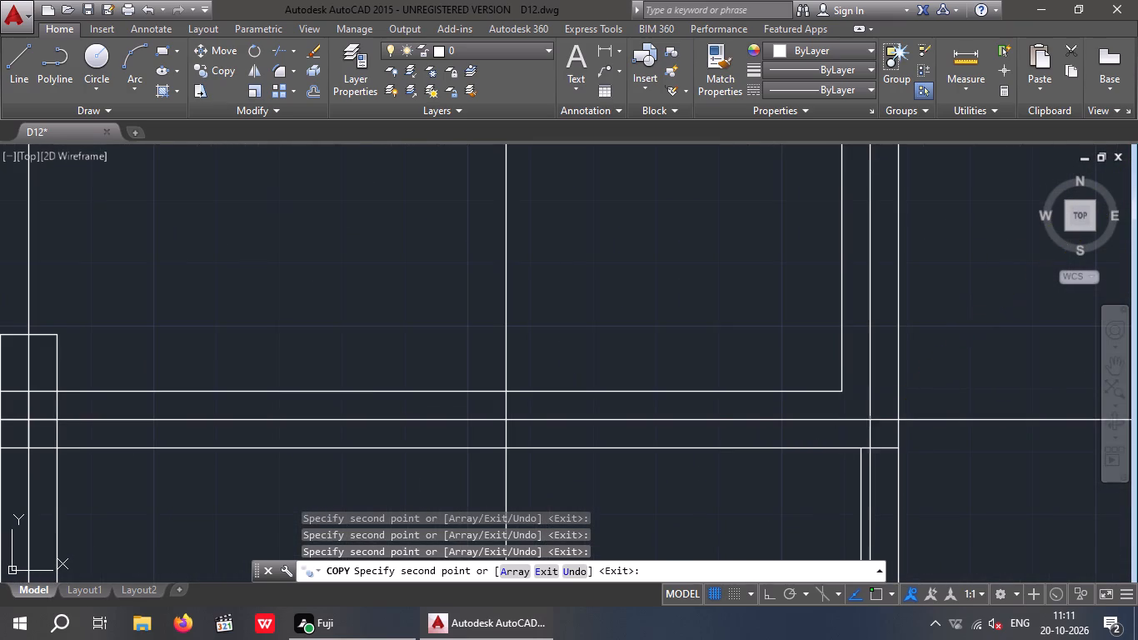
# Place a copy of the divided square where the next horizontal centreline up meets the left outer wall, and end the copying.
pyautogui.scroll(-3, 650, 320)
pyautogui.moveTo(649, 300); pyautogui.dragTo(651, 389, button='middle')
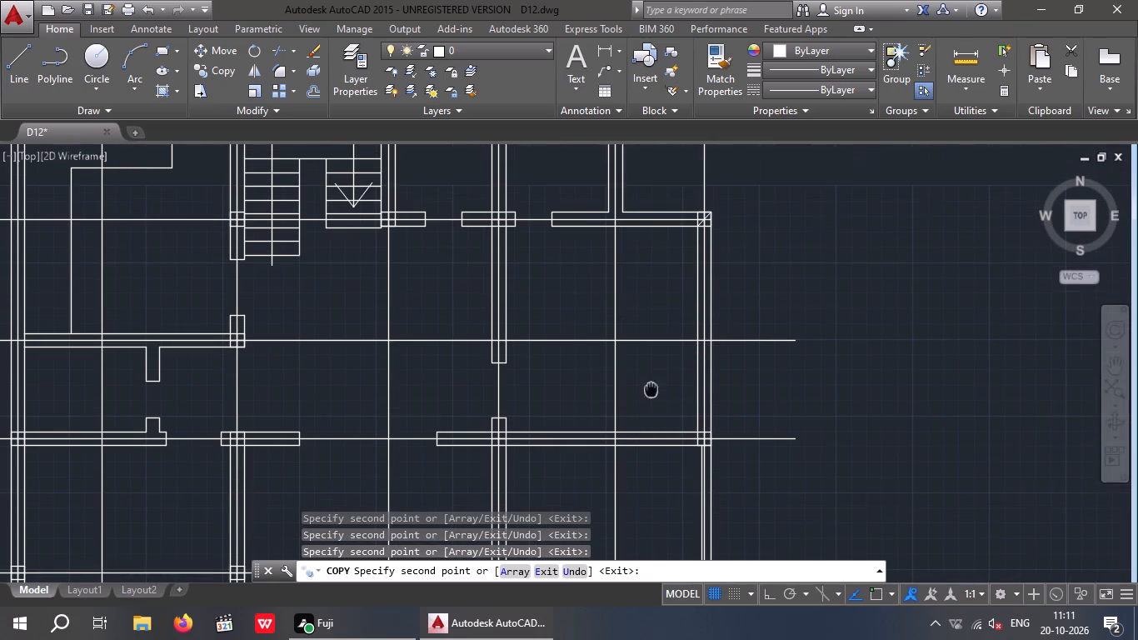
pyautogui.moveTo(651, 389); pyautogui.dragTo(651, 390, button='middle')
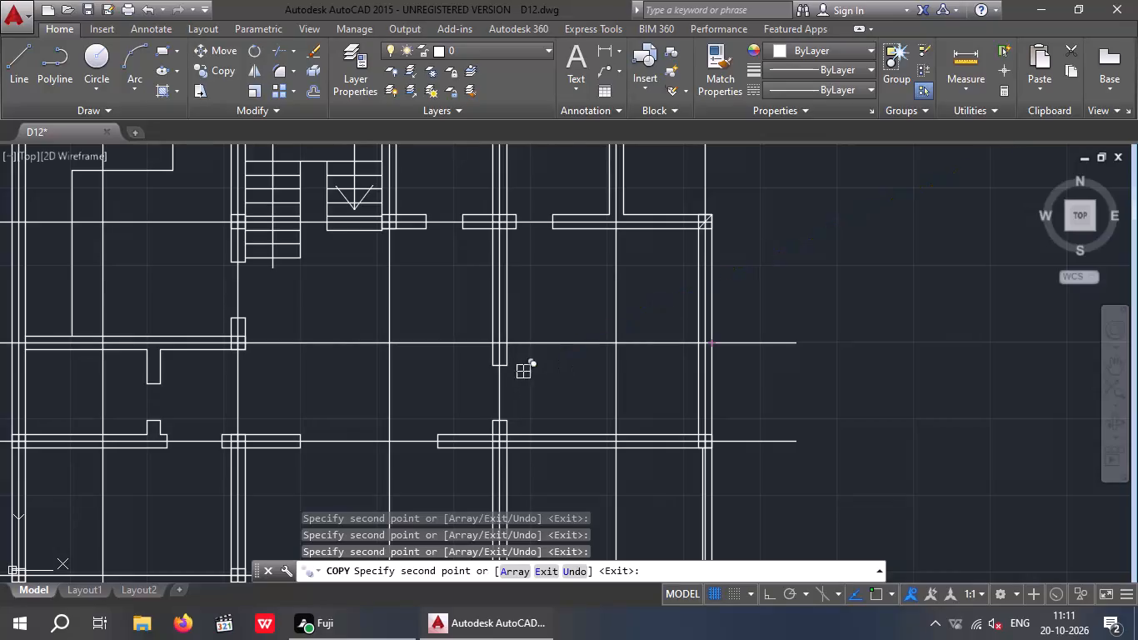
pyautogui.moveTo(529, 380); pyautogui.dragTo(689, 388, button='middle')
pyautogui.scroll(-1, 689, 388)
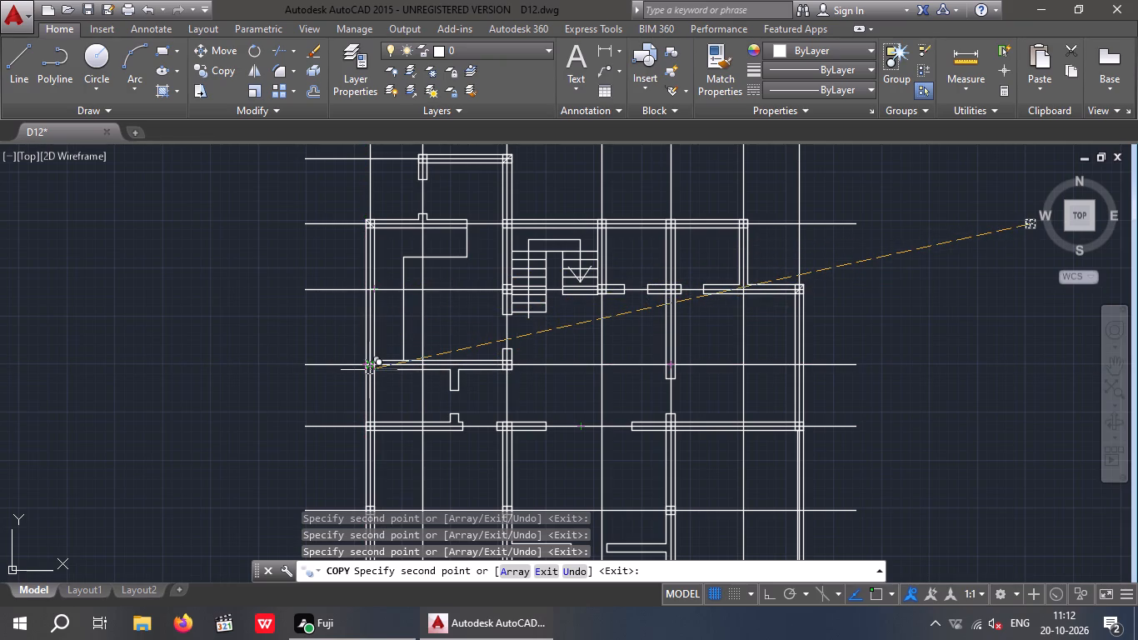
pyautogui.scroll(4, 369, 370)
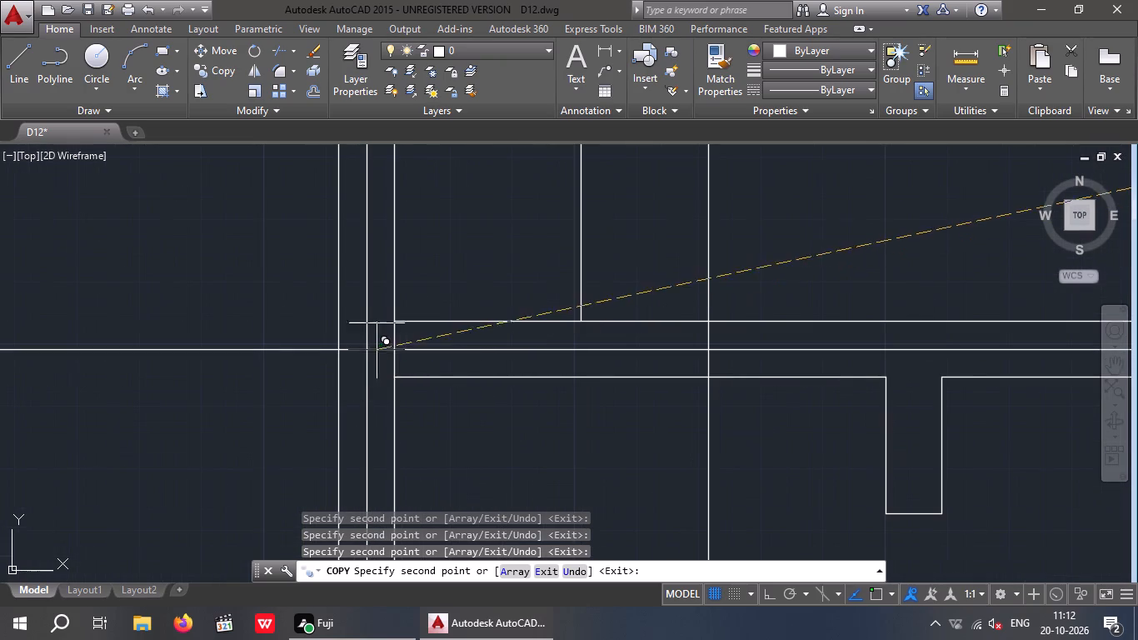
pyautogui.click(366, 348)
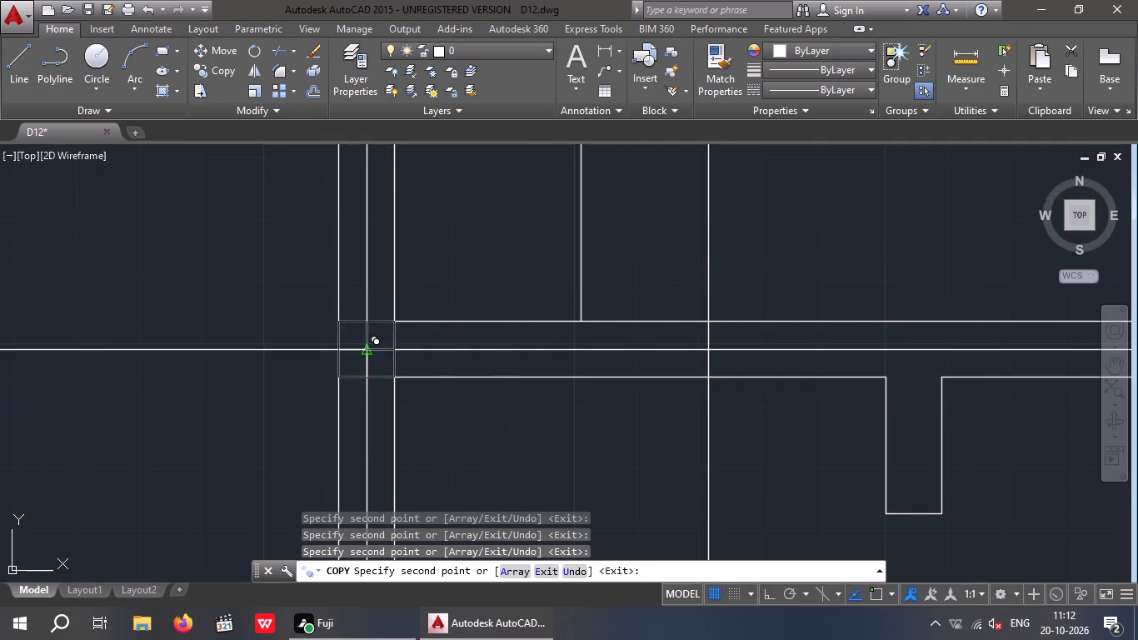
pyautogui.scroll(-4, 397, 327)
pyautogui.scroll(-2, 450, 370)
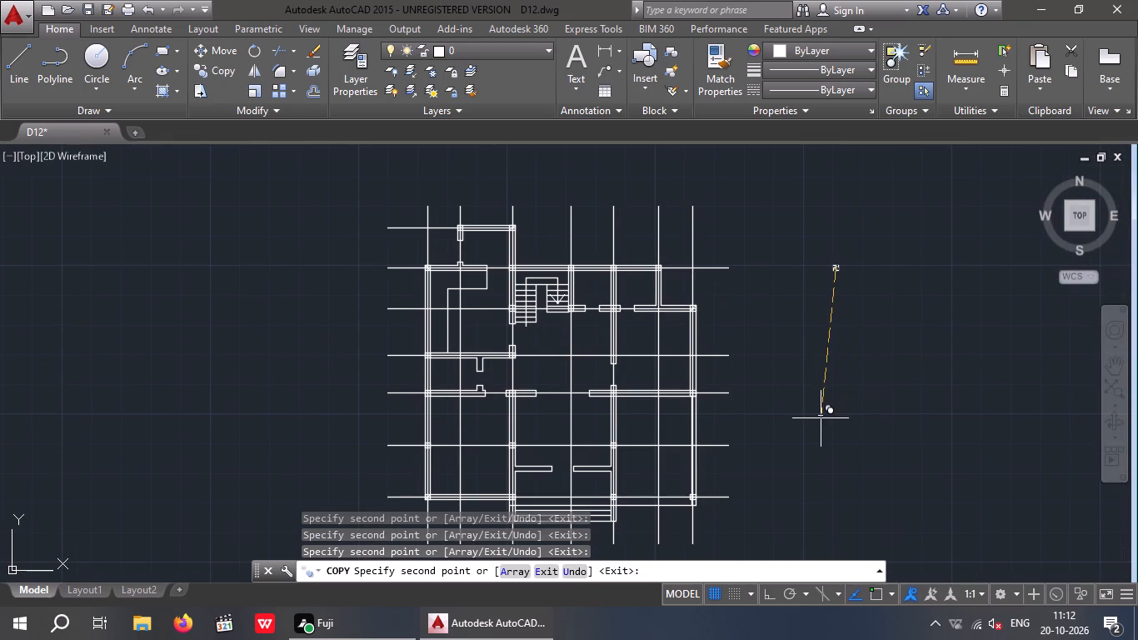
pyautogui.press('Escape')
pyautogui.press('Escape')
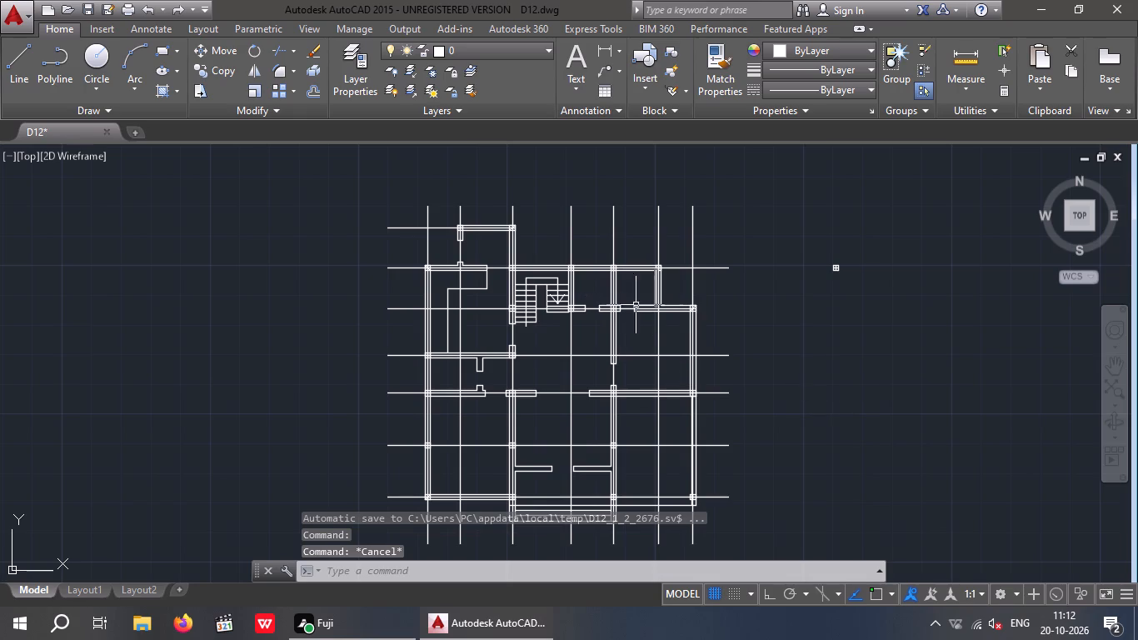
# Erase the long outer line of the wall above the stairs and its inner line between the stairs' right wall and the adjacent wall.
pyautogui.scroll(5, 591, 281)
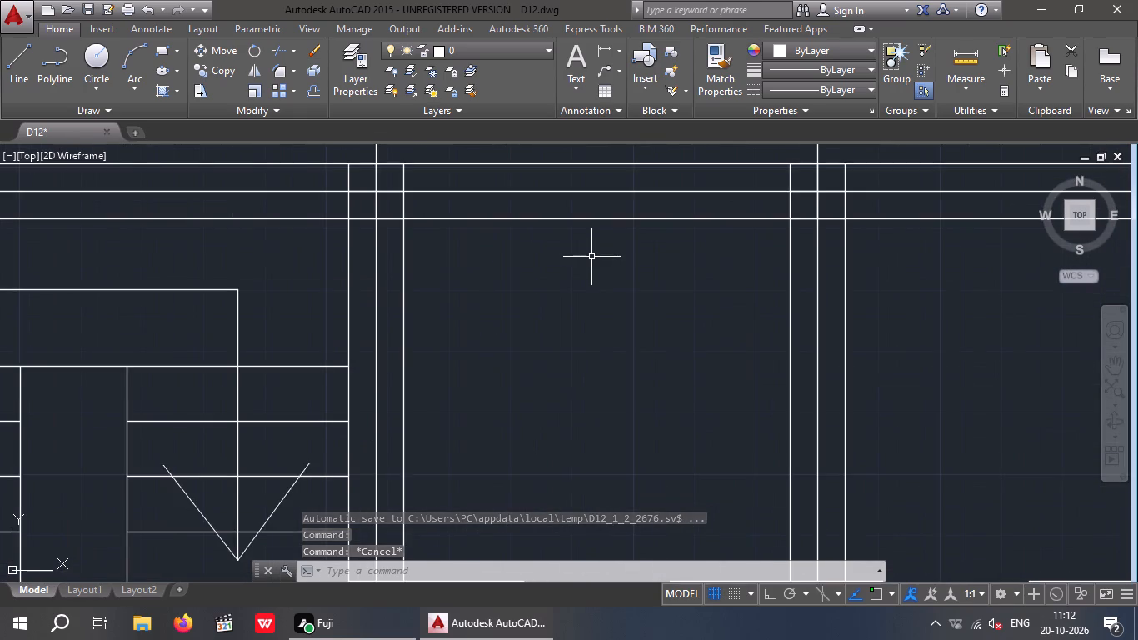
pyautogui.moveTo(591, 257); pyautogui.dragTo(594, 367, button='middle')
pyautogui.scroll(2, 581, 346)
pyautogui.moveTo(593, 352); pyautogui.dragTo(566, 348)
pyautogui.click(525, 272)
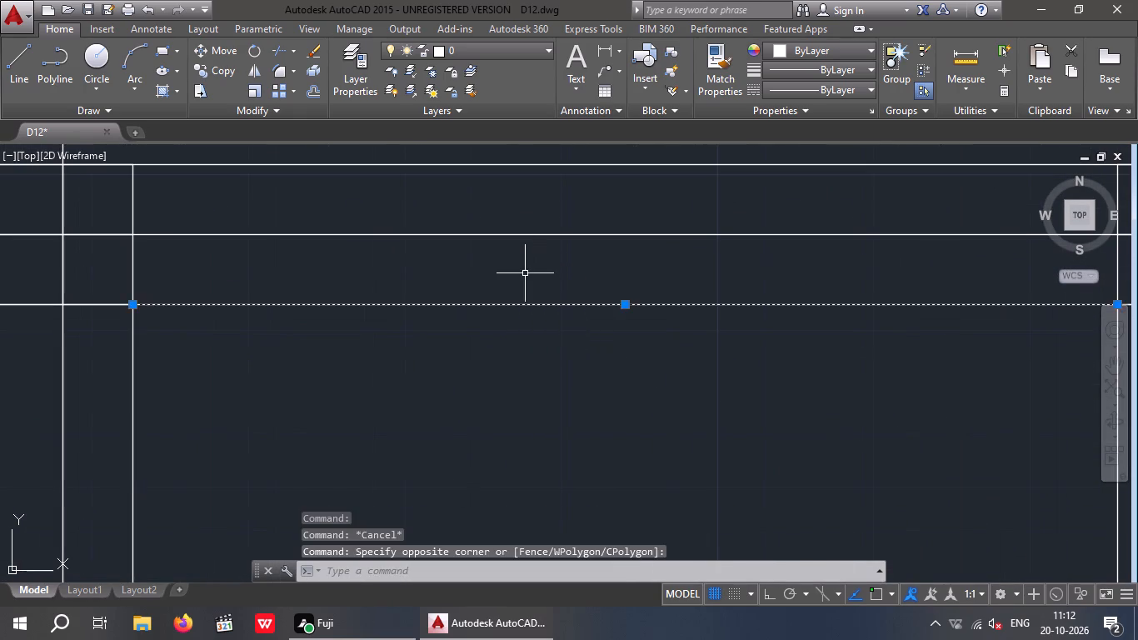
pyautogui.scroll(-1, 525, 274)
pyautogui.moveTo(531, 310); pyautogui.dragTo(543, 374, button='middle')
pyautogui.moveTo(565, 295); pyautogui.dragTo(527, 280)
pyautogui.click(500, 232)
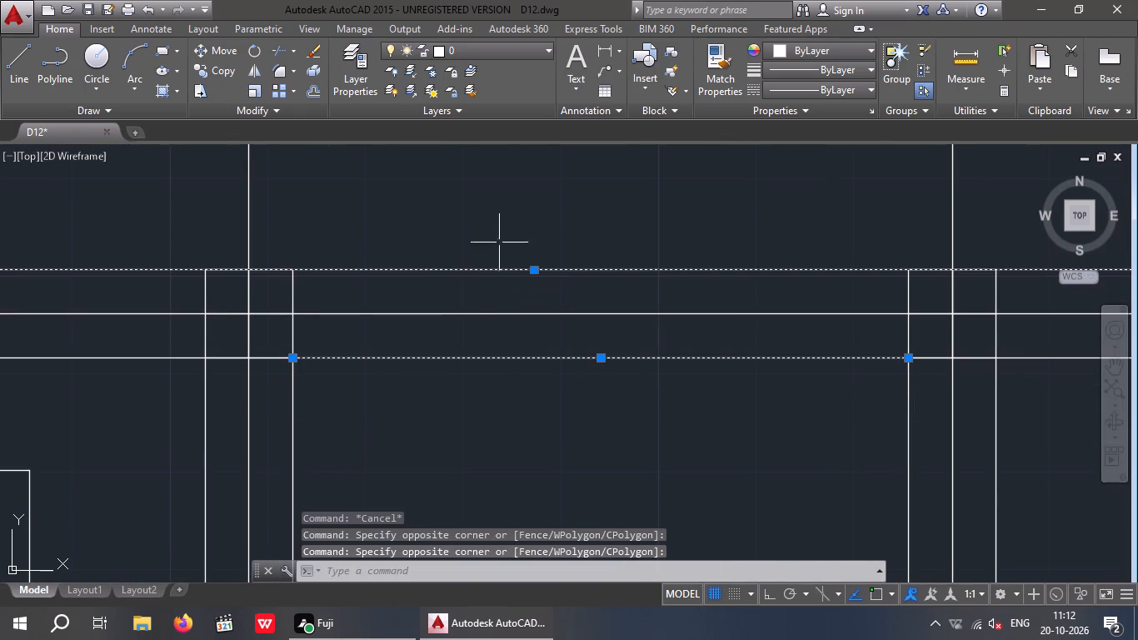
pyautogui.press('Delete')
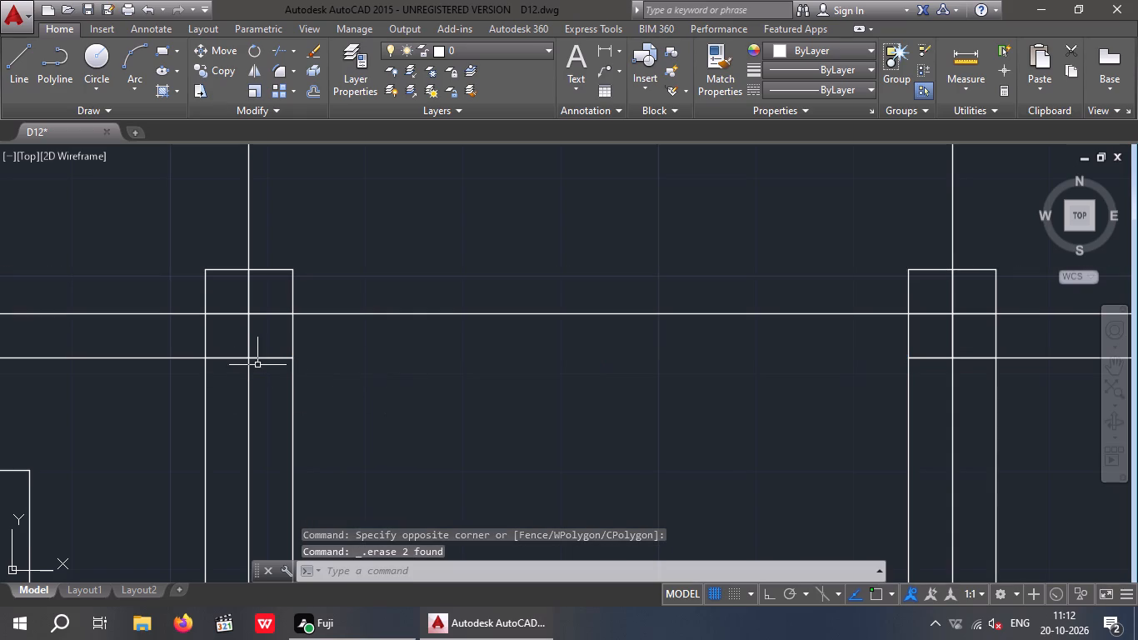
# Erase the overlapping line under the marker at the stairs' upper right corner and the top wall's inner line above the stairs.
pyautogui.click(270, 357)
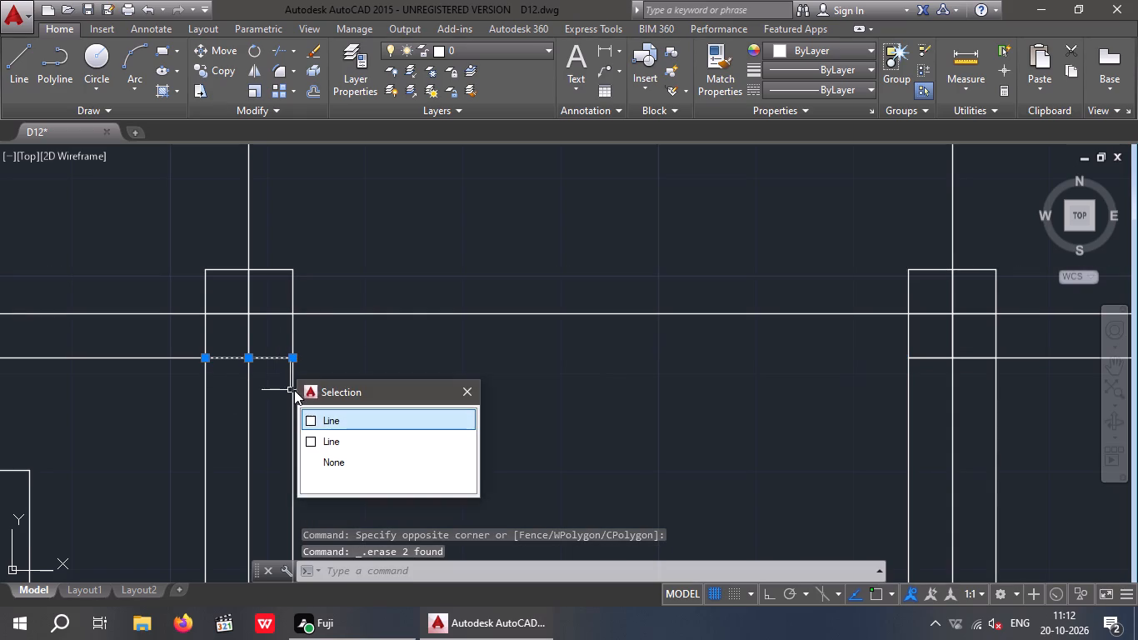
pyautogui.press('Delete')
pyautogui.click(329, 418)
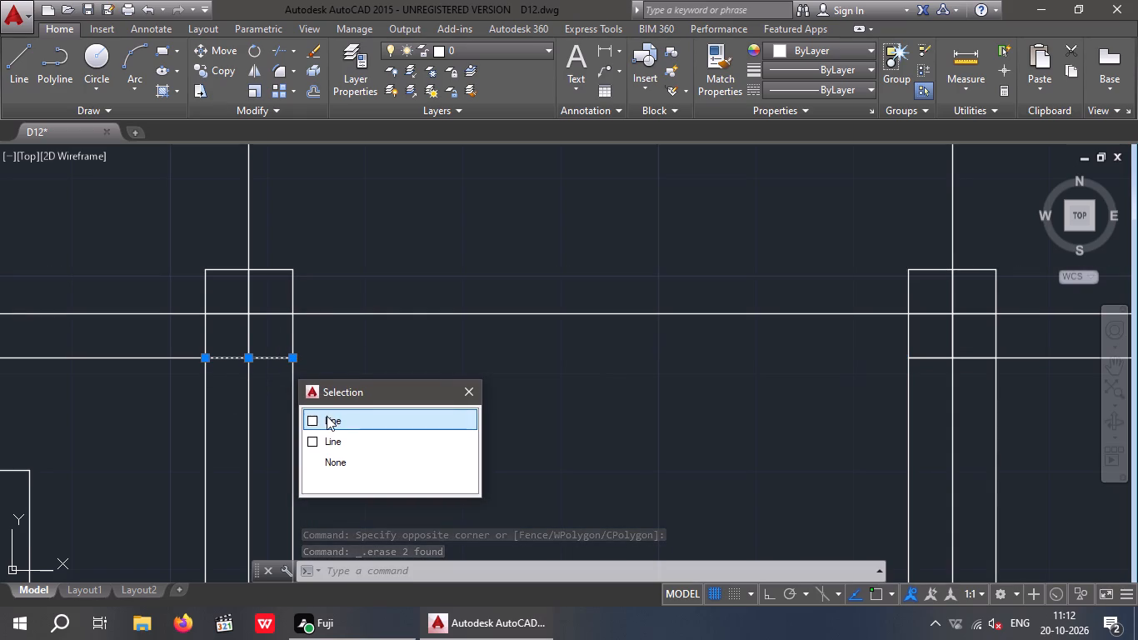
pyautogui.click(327, 416)
pyautogui.click(310, 415)
pyautogui.press('Delete')
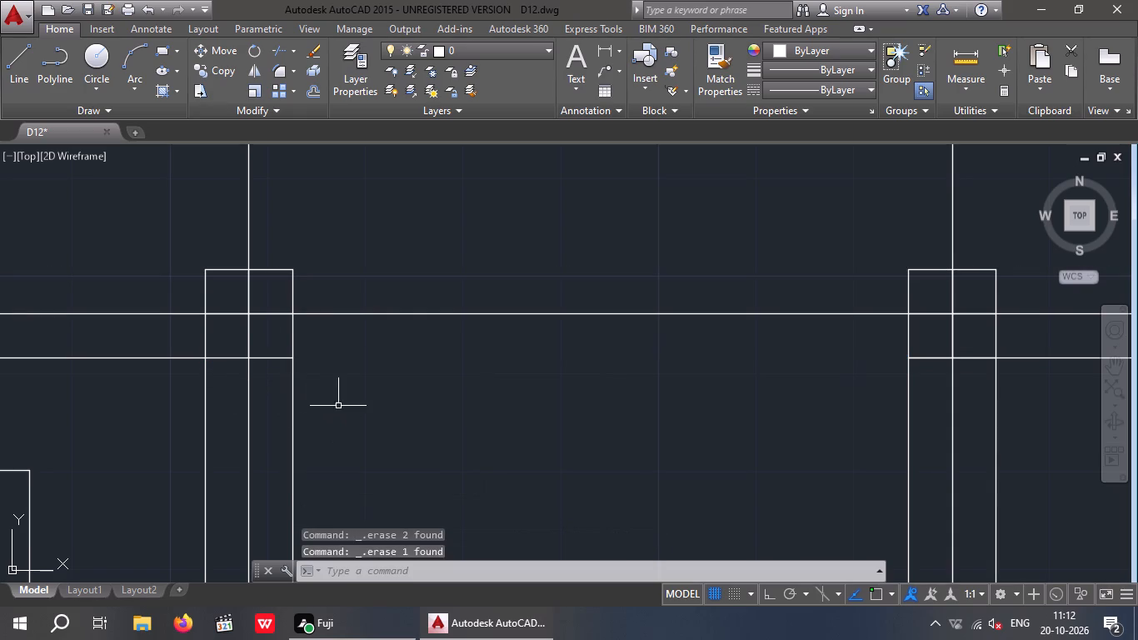
pyautogui.scroll(-2, 343, 390)
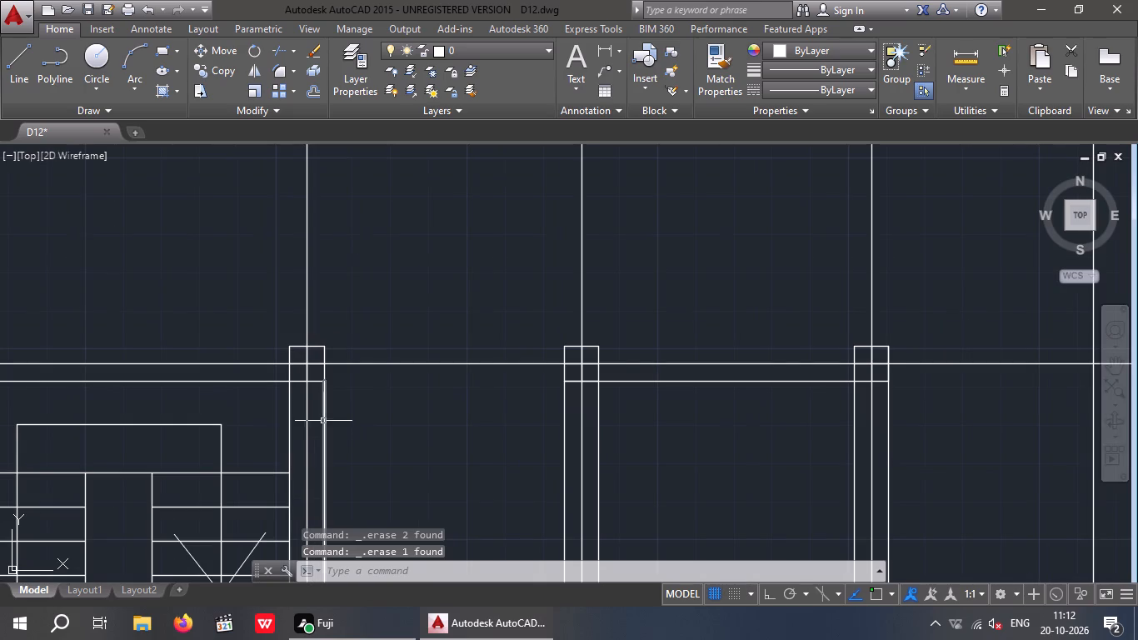
pyautogui.scroll(3, 254, 407)
pyautogui.moveTo(260, 401); pyautogui.dragTo(232, 383)
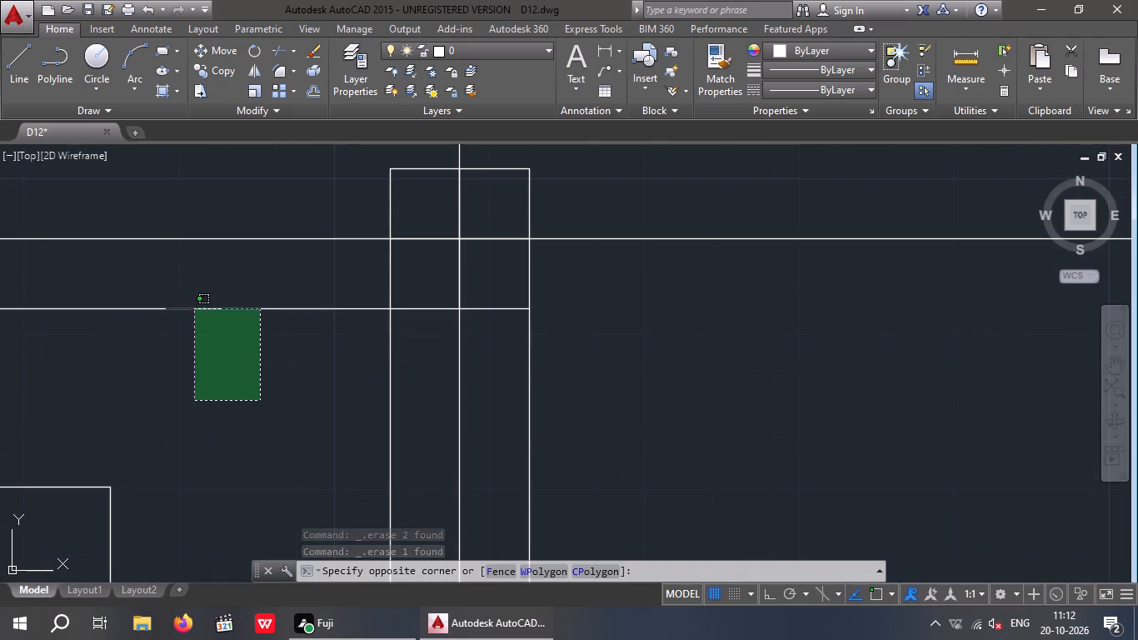
pyautogui.click(192, 293)
pyautogui.press('Delete')
# Erase both face lines of the stairs' right wall below its top marker.
pyautogui.scroll(-2, 225, 328)
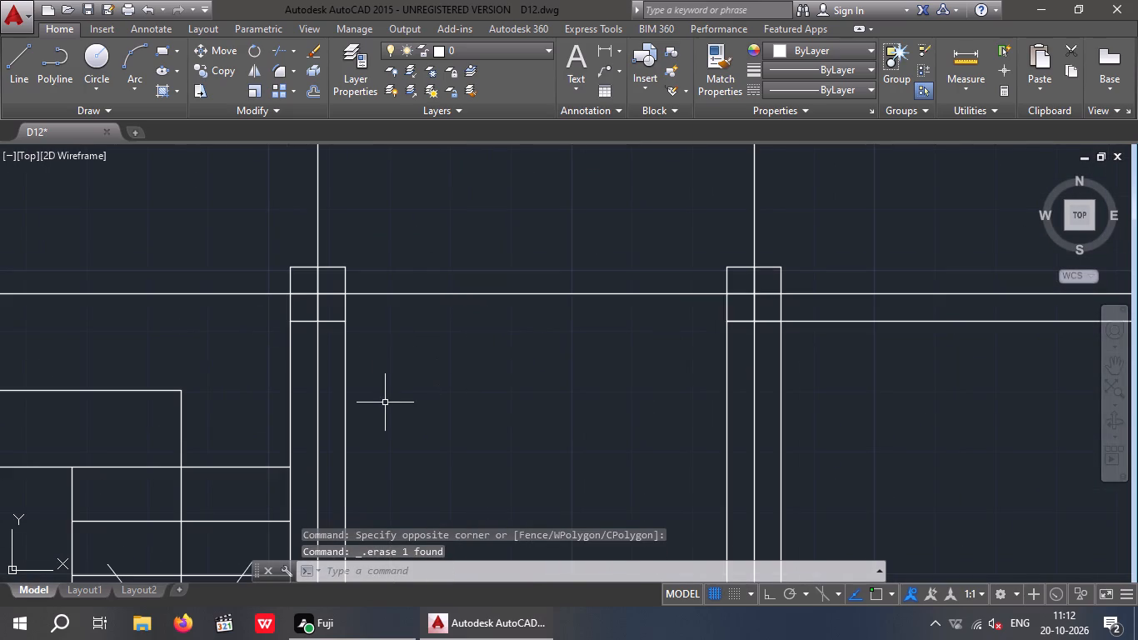
pyautogui.scroll(2, 388, 399)
pyautogui.moveTo(359, 349); pyautogui.dragTo(284, 380)
pyautogui.click(254, 397)
pyautogui.moveTo(176, 384); pyautogui.dragTo(97, 422)
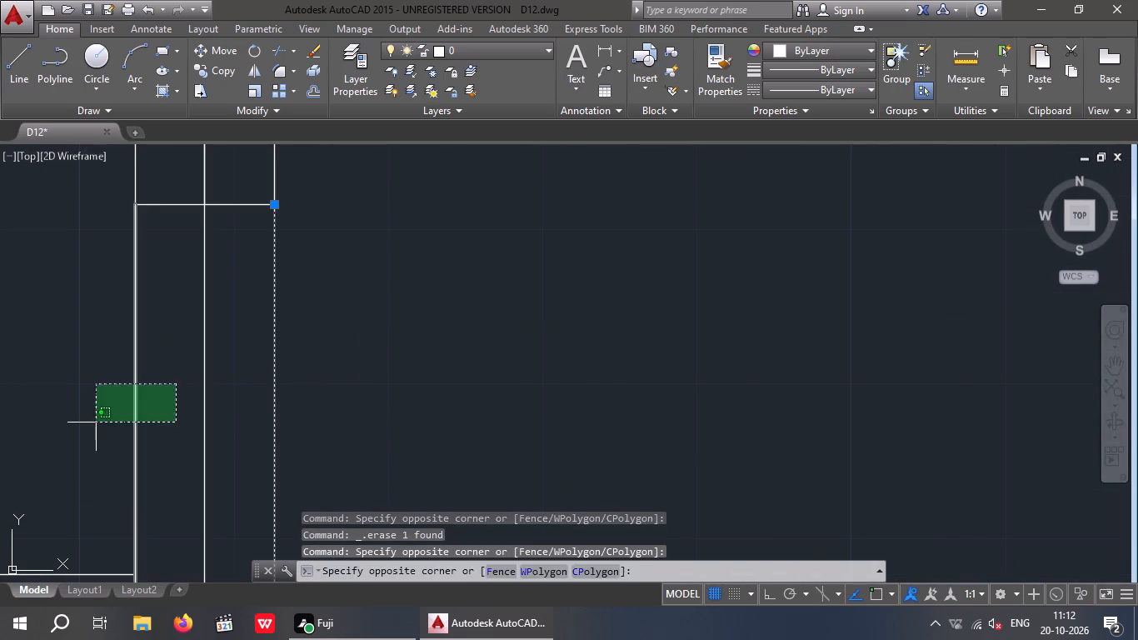
pyautogui.click(96, 422)
pyautogui.press('Delete')
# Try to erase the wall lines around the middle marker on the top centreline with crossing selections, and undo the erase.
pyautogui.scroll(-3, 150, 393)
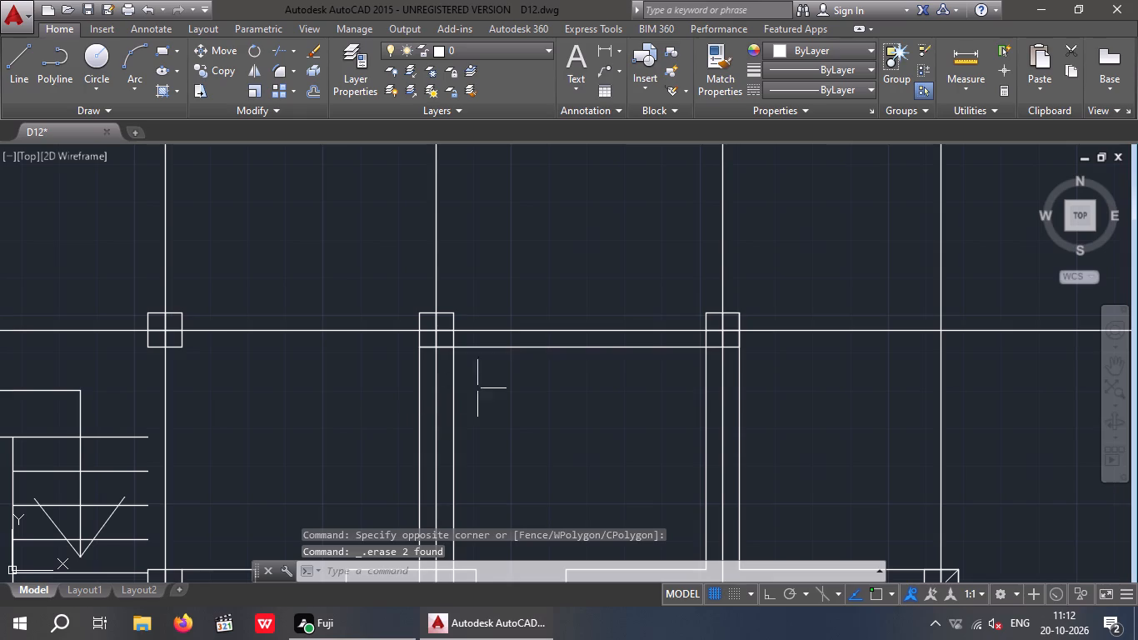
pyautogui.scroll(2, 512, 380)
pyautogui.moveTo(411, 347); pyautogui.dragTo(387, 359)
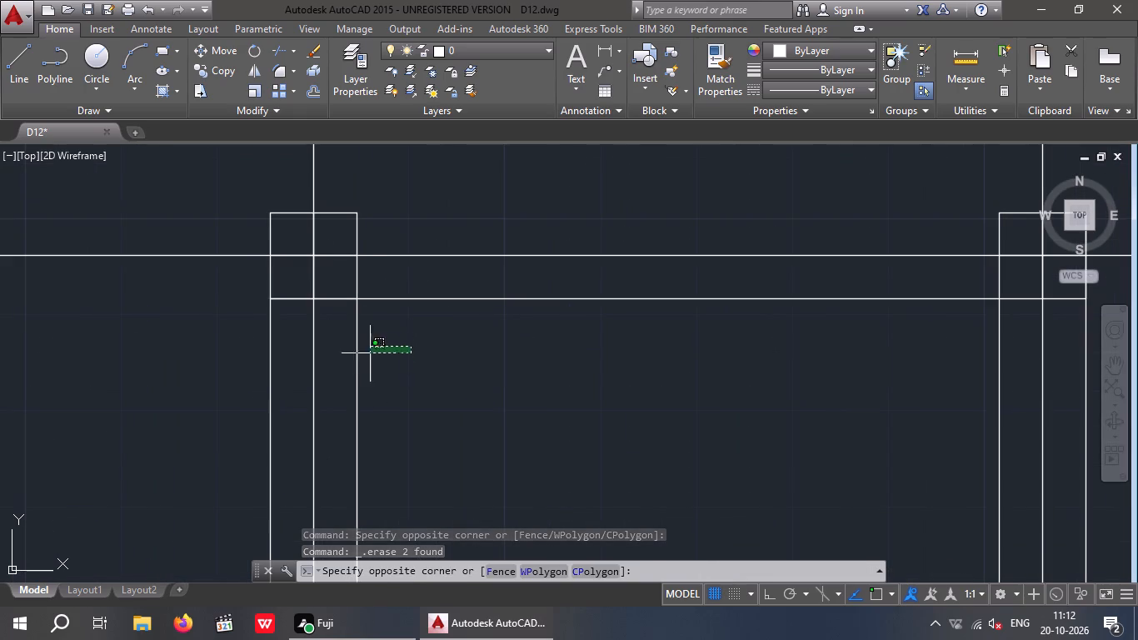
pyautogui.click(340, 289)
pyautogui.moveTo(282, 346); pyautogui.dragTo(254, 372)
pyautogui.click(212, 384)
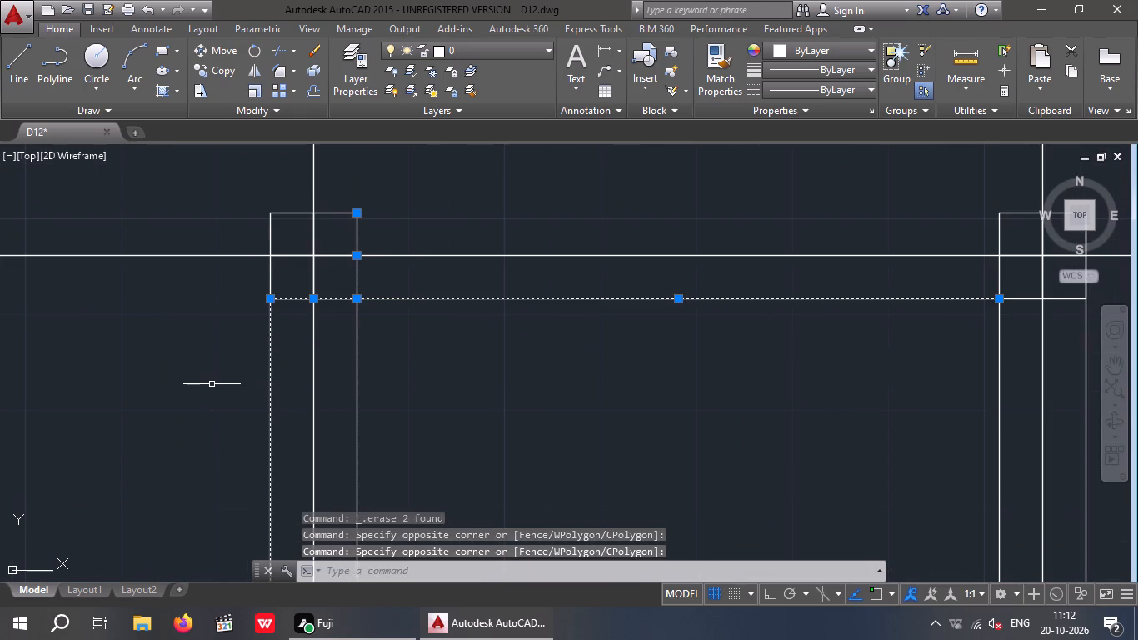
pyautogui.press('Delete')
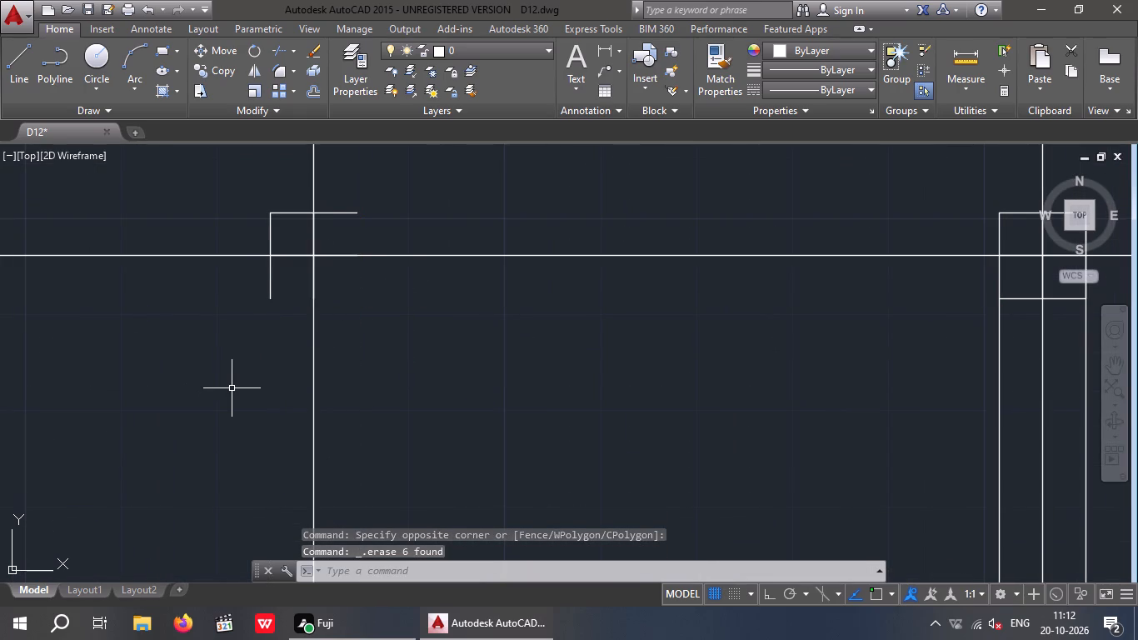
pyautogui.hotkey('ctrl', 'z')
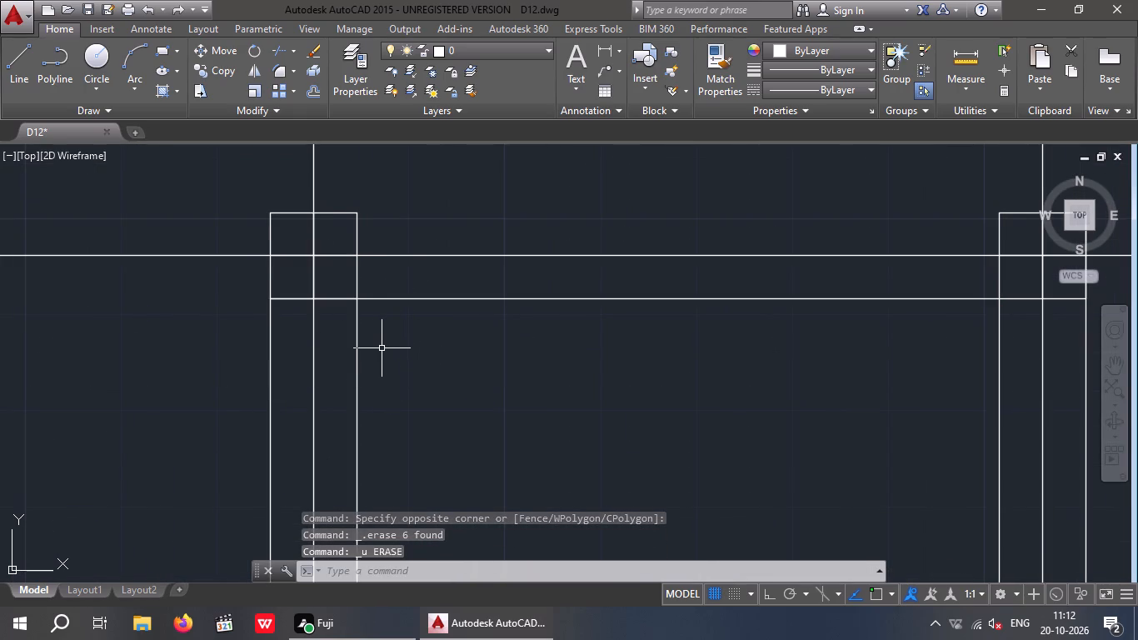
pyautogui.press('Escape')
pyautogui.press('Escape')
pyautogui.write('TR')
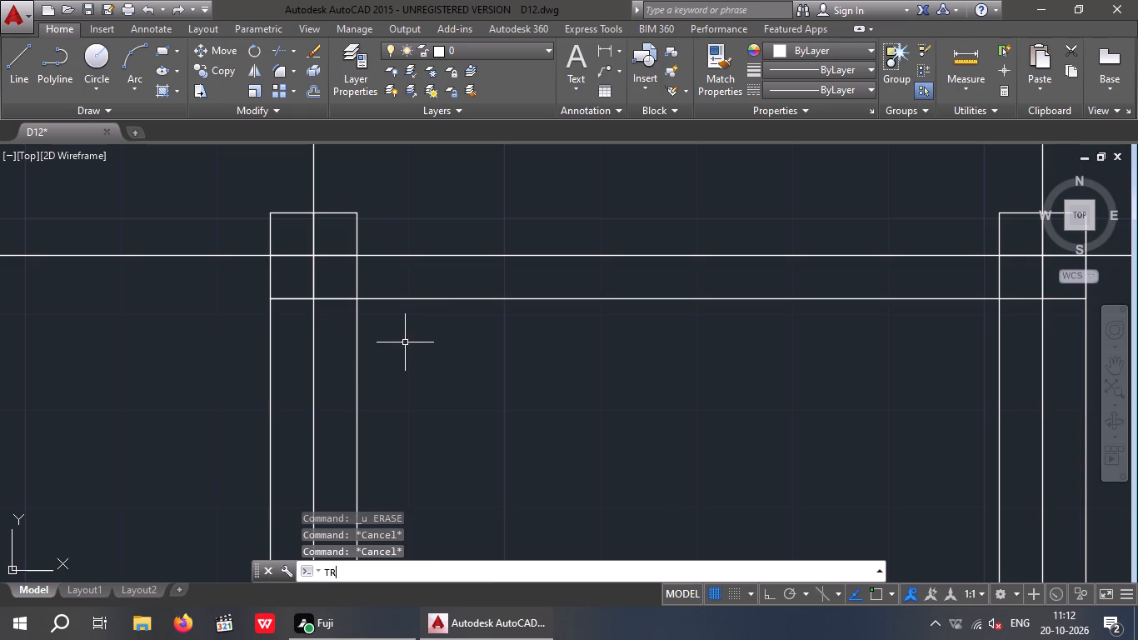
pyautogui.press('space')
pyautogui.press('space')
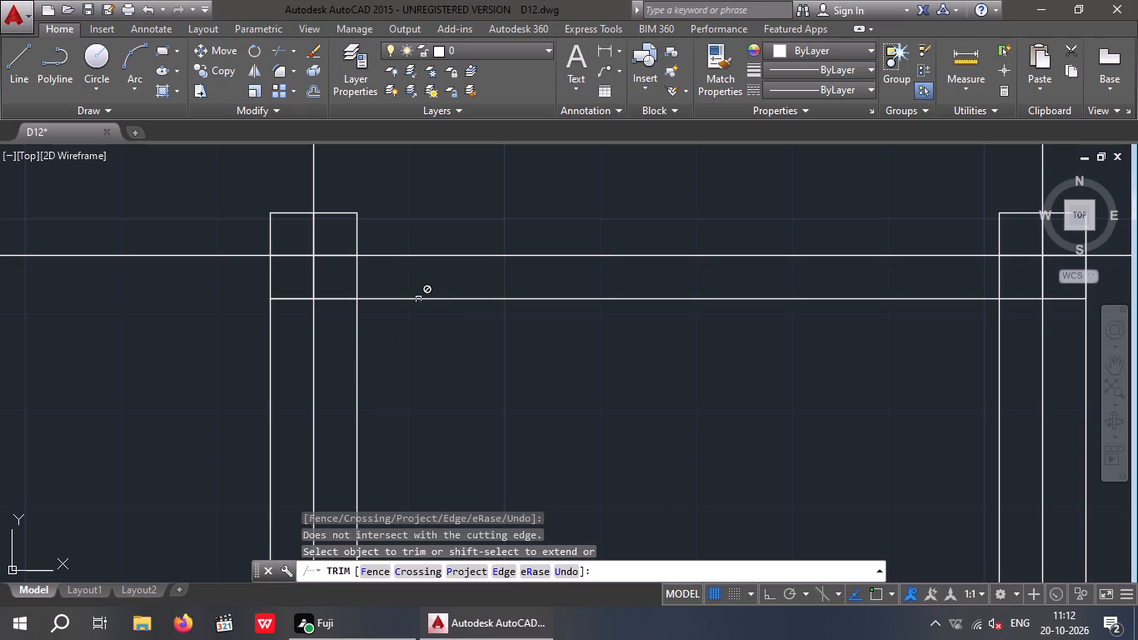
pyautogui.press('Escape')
# Erase the top wall's inner line between the last two markers and both face lines of the wall below the middle marker.
pyautogui.click(441, 297)
pyautogui.press('Delete')
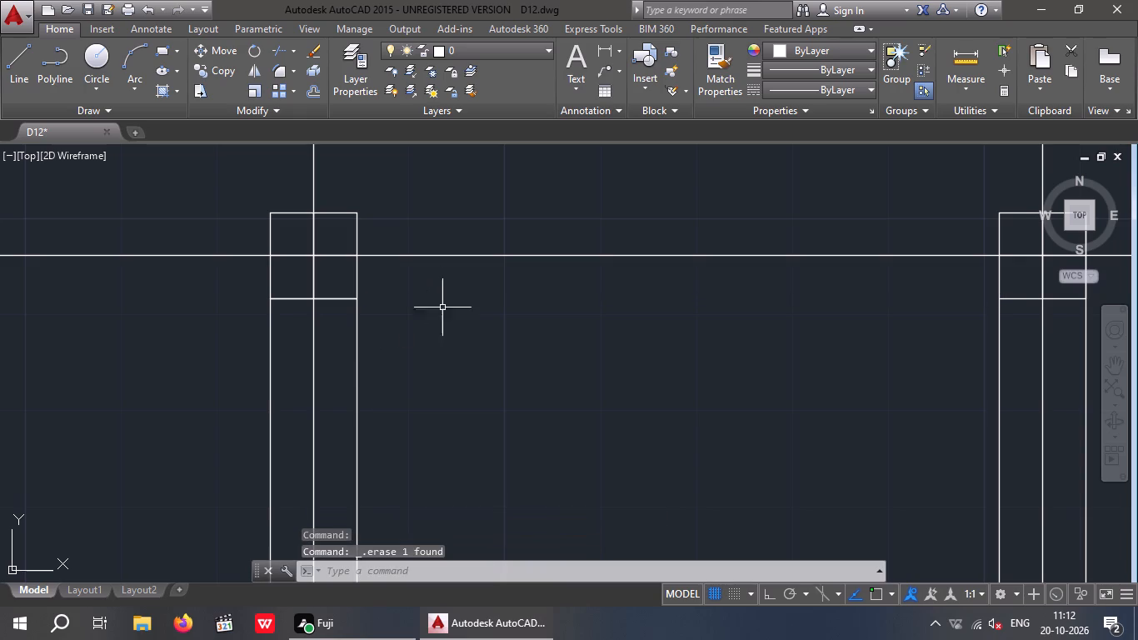
pyautogui.click(358, 375)
pyautogui.press('Delete')
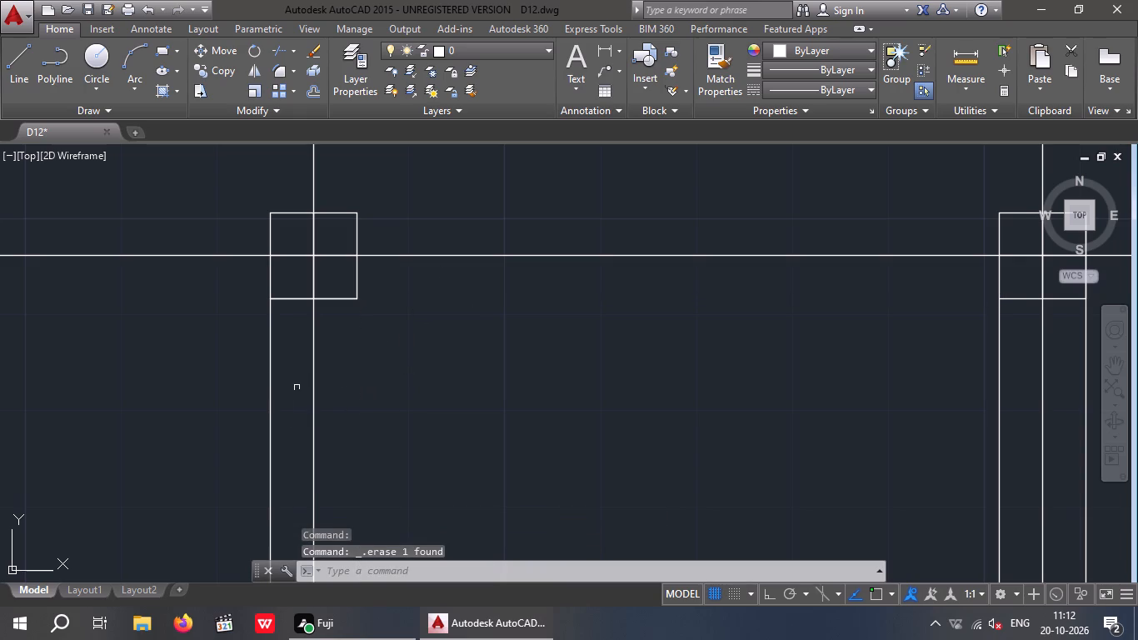
pyautogui.click(270, 382)
pyautogui.press('Delete')
# Erase both face lines of the wall below the rightmost marker on the top centreline.
pyautogui.scroll(-2, 385, 349)
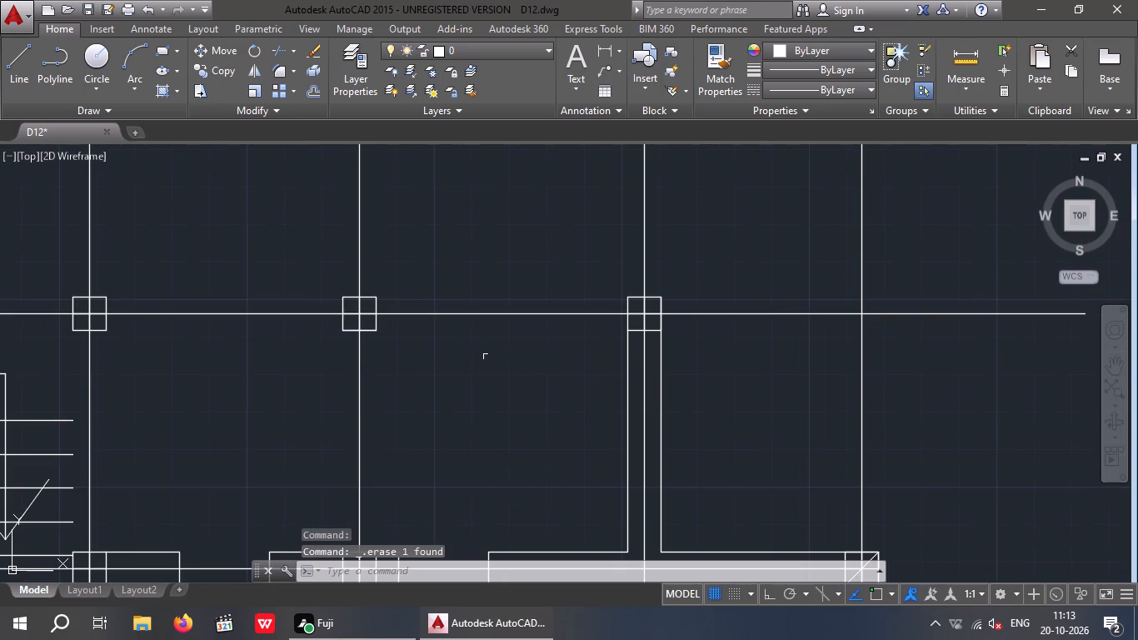
pyautogui.scroll(2, 676, 410)
pyautogui.moveTo(716, 316); pyautogui.dragTo(607, 392)
pyautogui.click(611, 391)
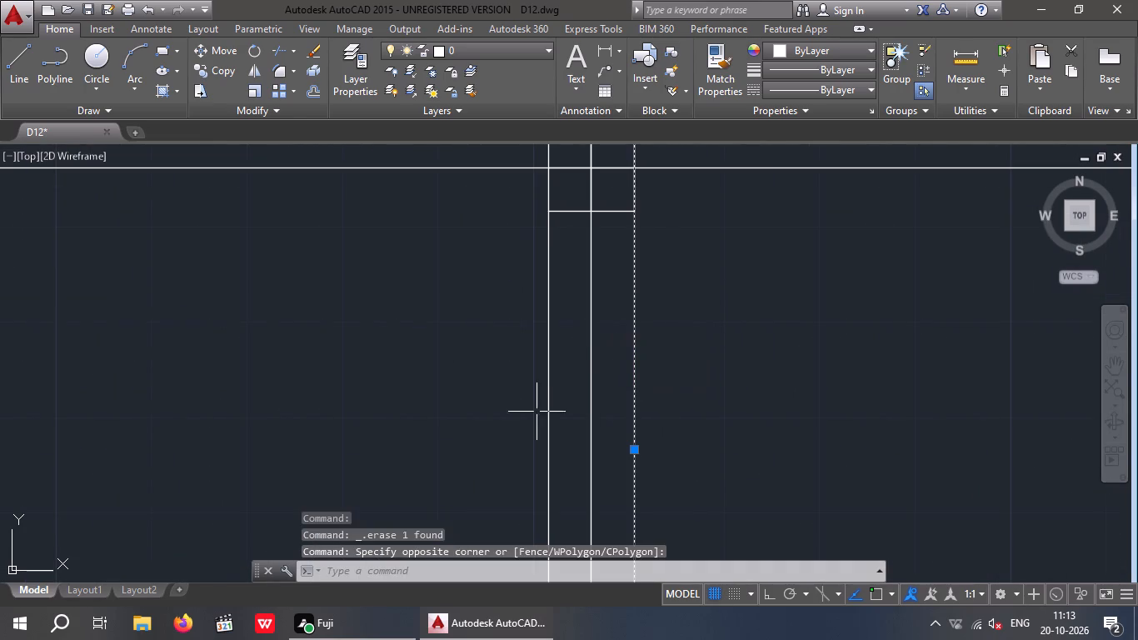
pyautogui.moveTo(562, 358); pyautogui.dragTo(512, 397)
pyautogui.click(482, 408)
pyautogui.press('Delete')
pyautogui.scroll(-2, 488, 387)
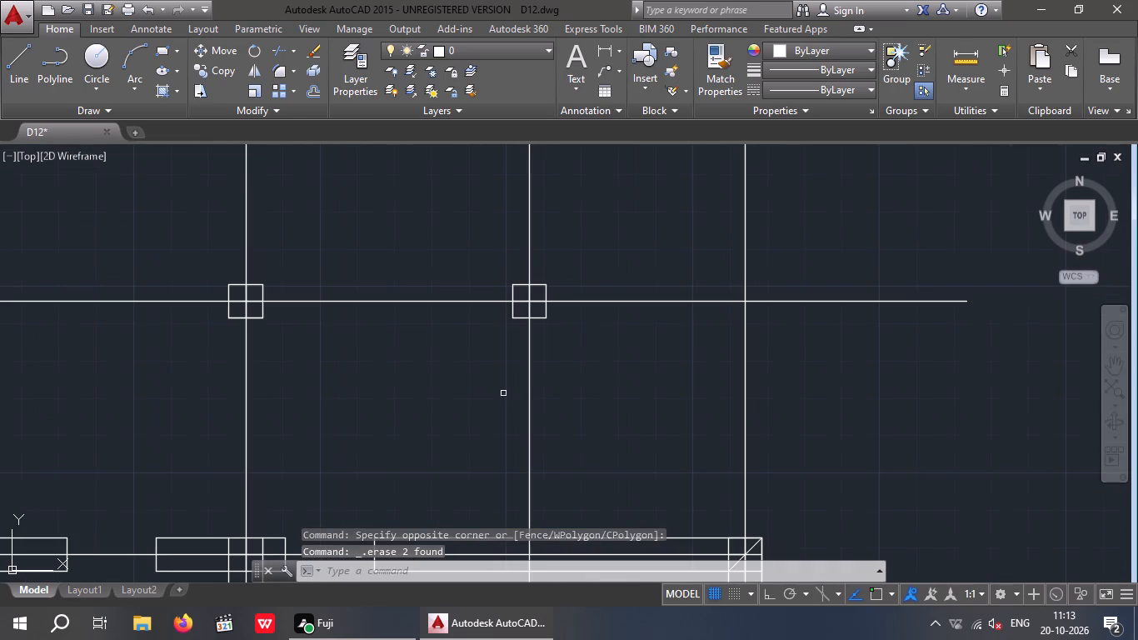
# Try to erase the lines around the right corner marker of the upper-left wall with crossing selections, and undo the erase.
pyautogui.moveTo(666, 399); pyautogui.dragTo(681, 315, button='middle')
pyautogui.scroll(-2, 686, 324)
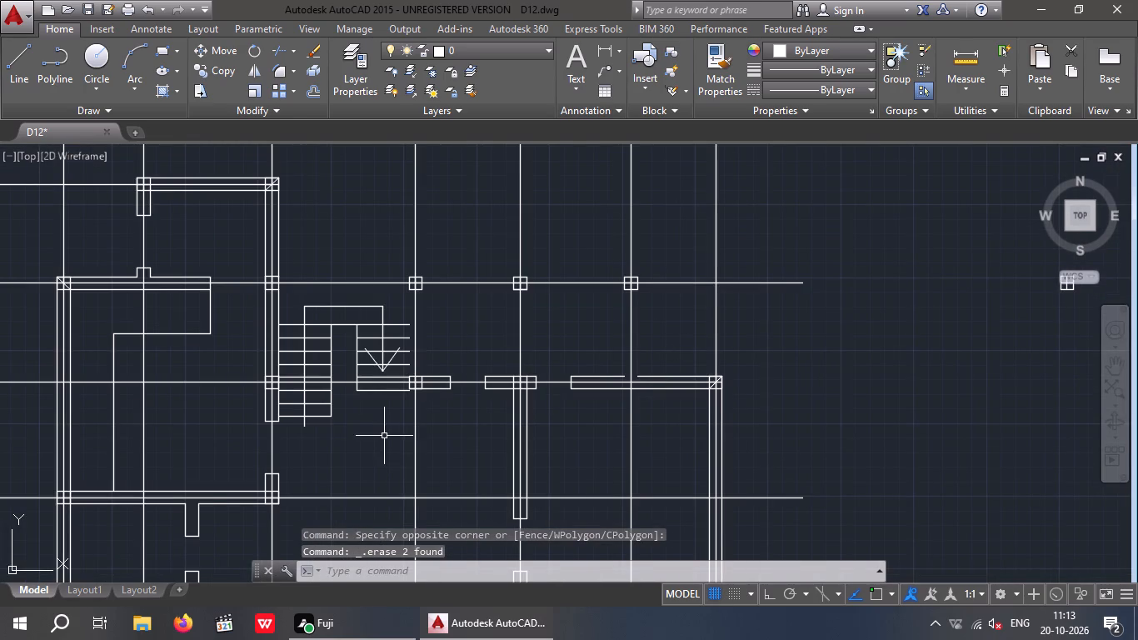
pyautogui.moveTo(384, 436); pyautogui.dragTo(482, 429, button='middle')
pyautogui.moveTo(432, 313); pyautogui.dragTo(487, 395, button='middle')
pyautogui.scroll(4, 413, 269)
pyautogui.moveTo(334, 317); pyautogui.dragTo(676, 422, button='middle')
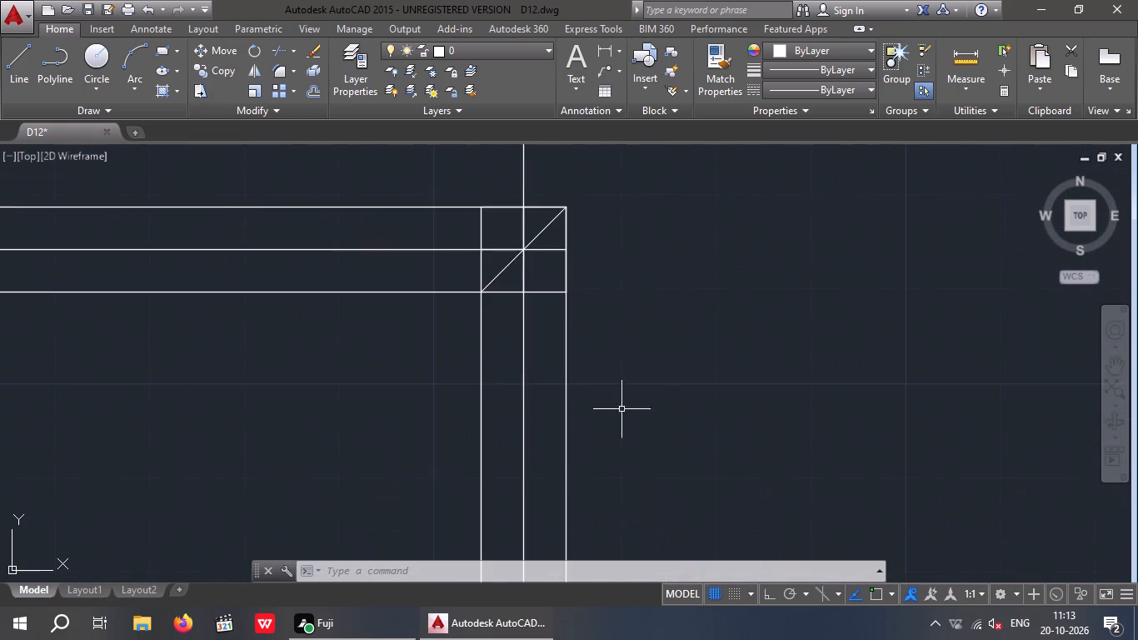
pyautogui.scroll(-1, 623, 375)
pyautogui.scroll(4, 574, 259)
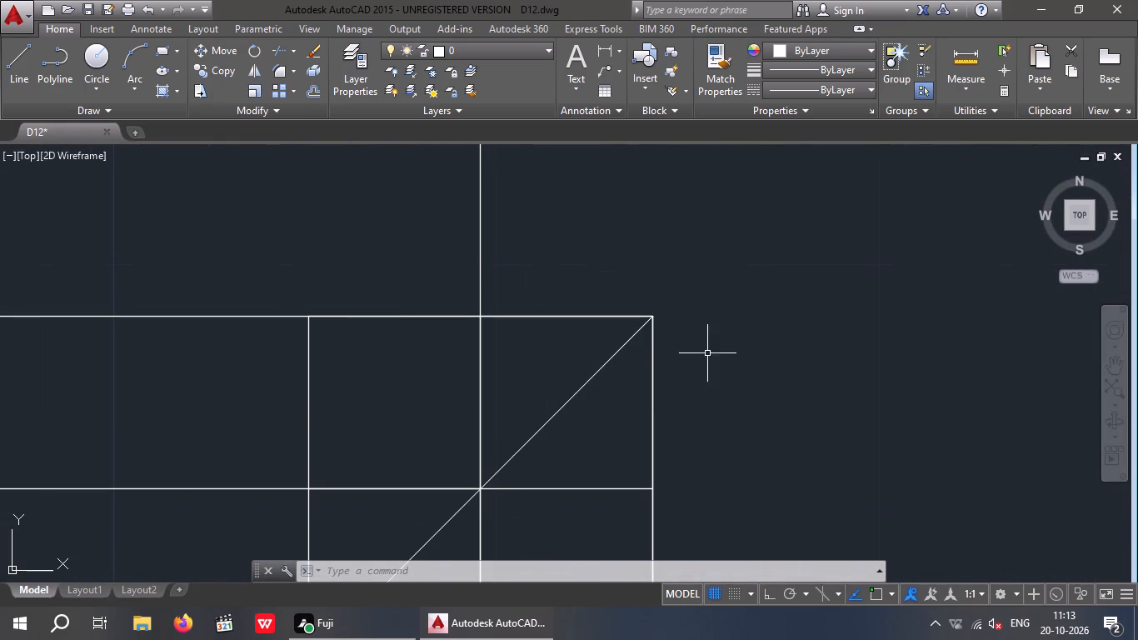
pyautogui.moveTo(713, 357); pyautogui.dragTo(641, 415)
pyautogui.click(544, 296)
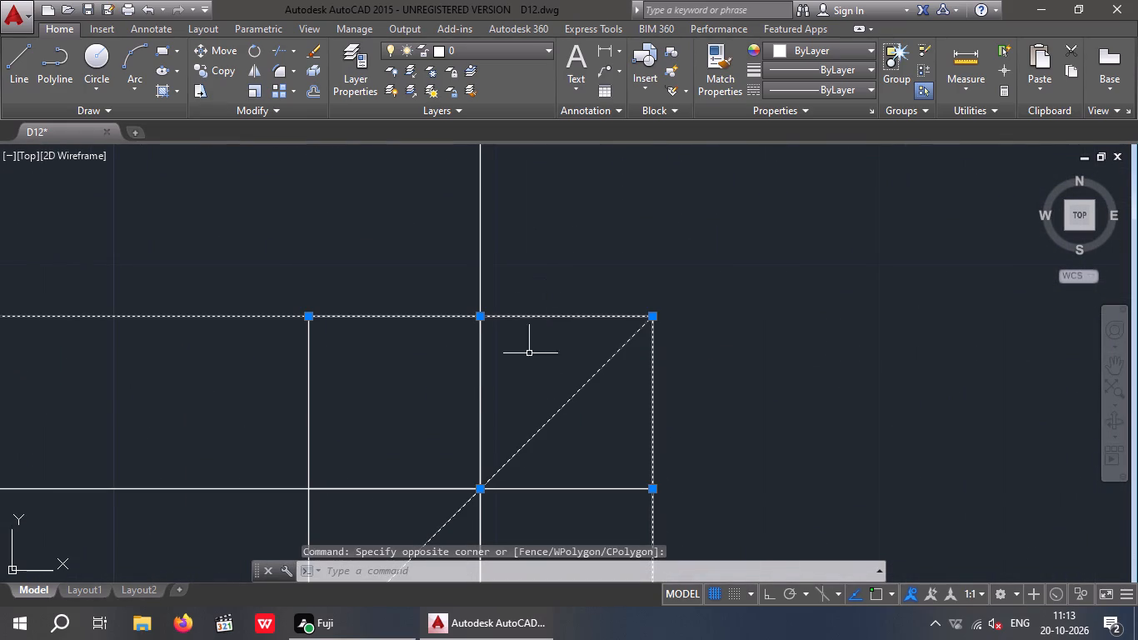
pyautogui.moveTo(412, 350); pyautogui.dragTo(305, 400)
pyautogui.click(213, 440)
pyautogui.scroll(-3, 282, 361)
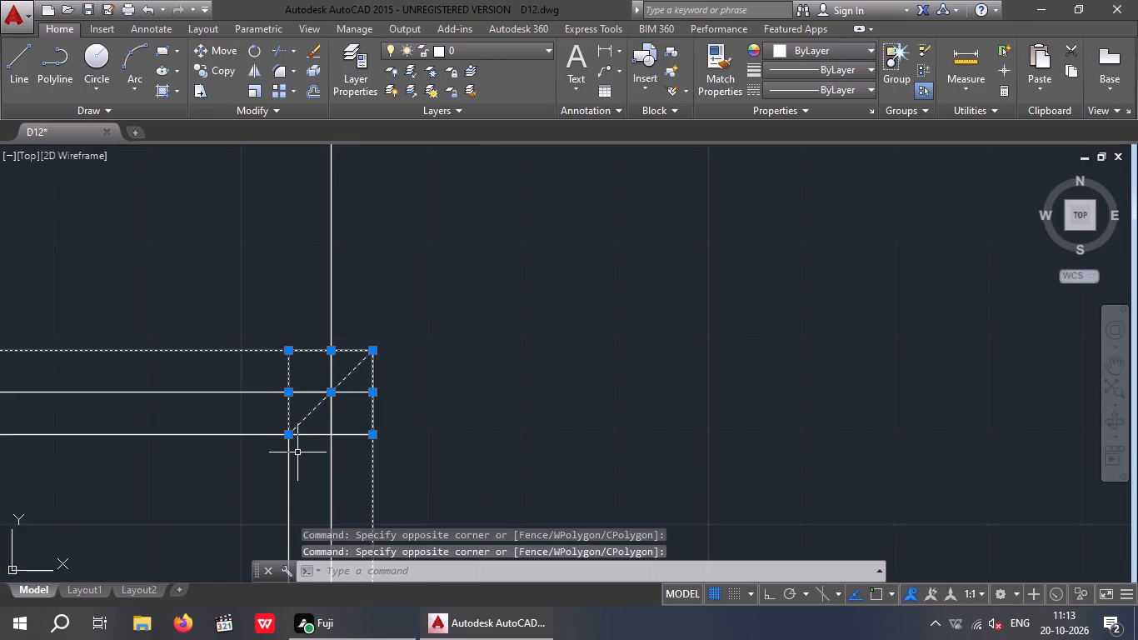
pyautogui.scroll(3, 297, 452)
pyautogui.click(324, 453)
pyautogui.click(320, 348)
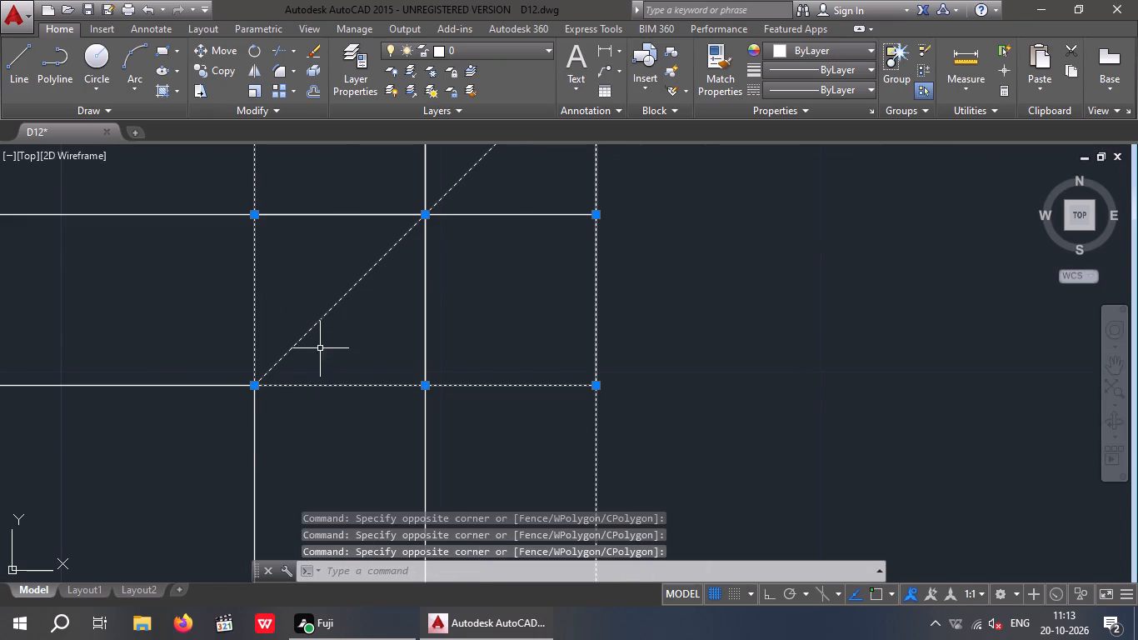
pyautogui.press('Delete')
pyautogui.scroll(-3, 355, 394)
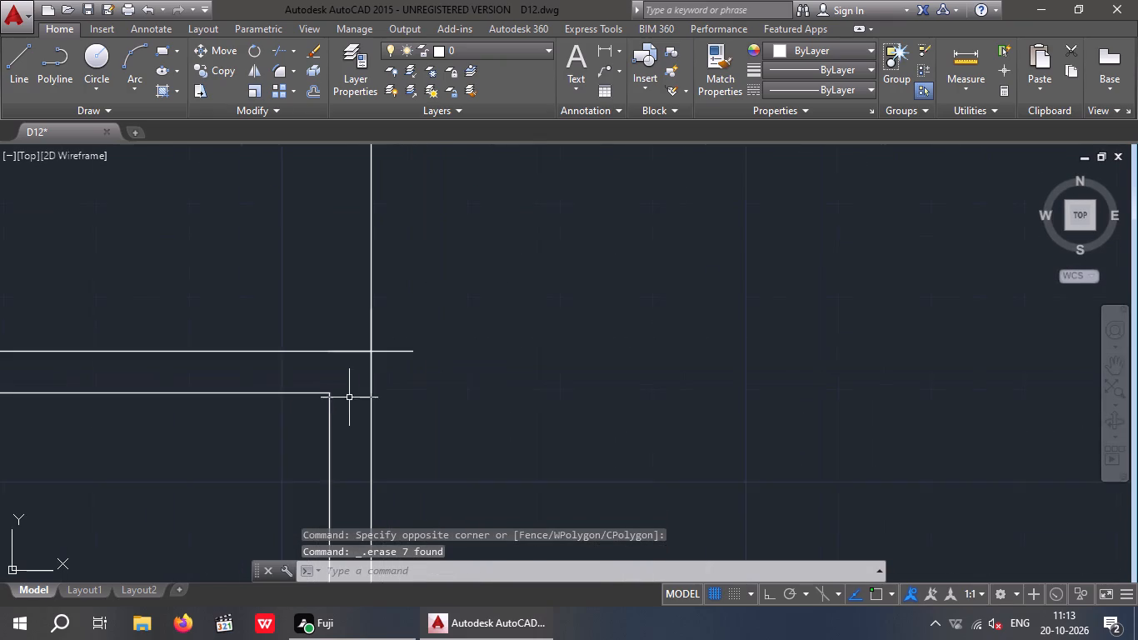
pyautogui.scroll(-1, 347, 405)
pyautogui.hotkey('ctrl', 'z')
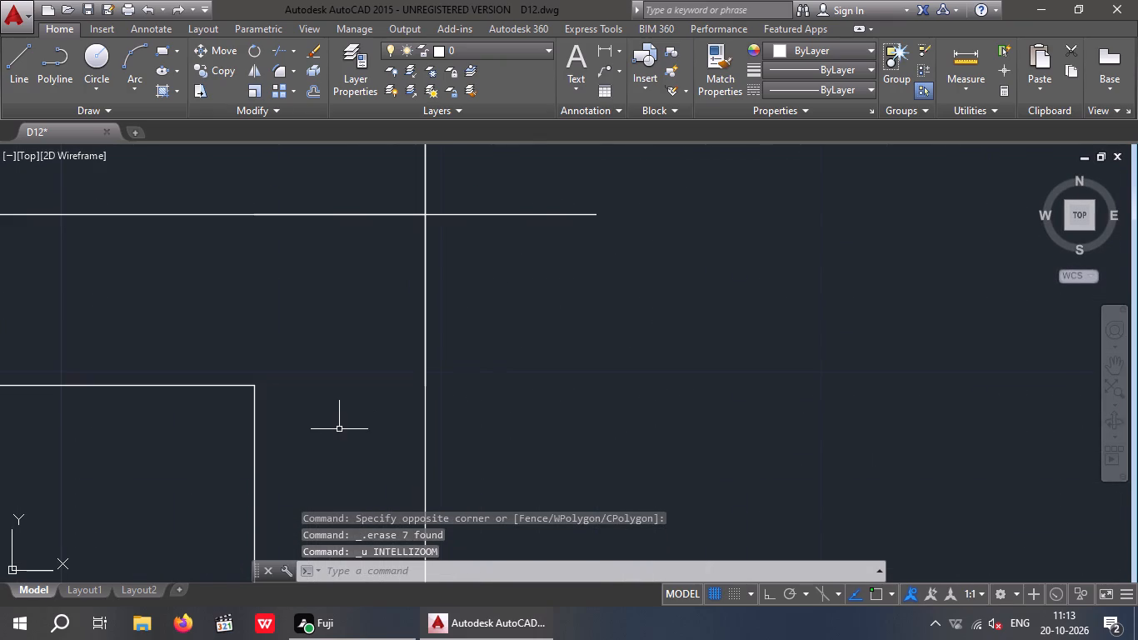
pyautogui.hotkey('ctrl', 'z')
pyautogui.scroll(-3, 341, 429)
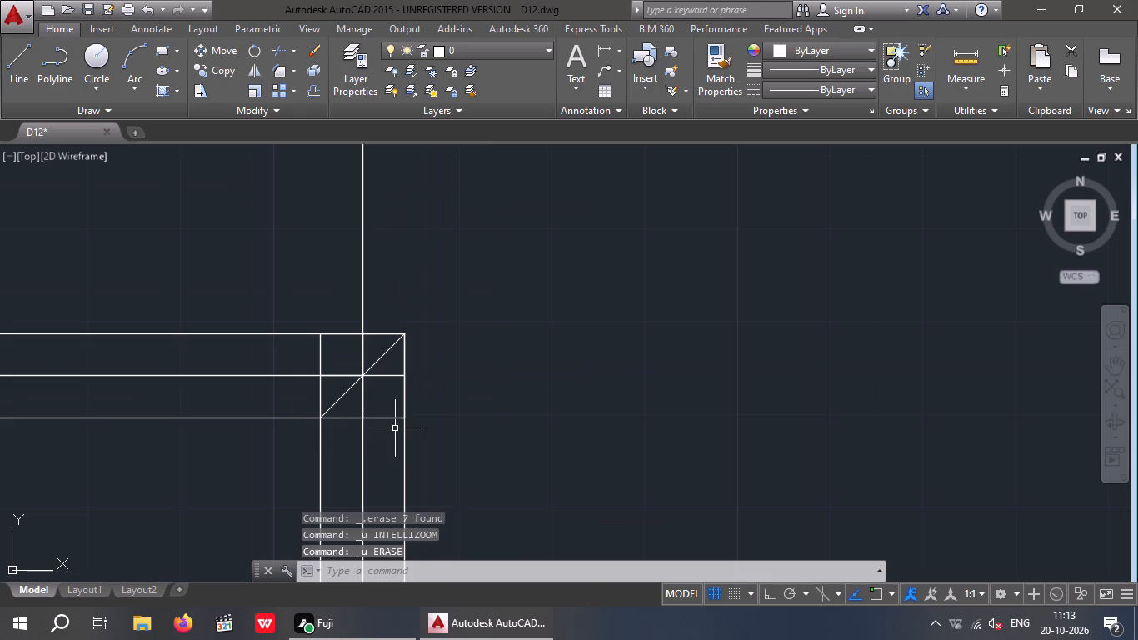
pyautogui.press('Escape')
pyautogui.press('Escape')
# Erase the face lines of both walls meeting at the upper-left wall's right corner and the diagonal inside its square marker.
pyautogui.scroll(1, 248, 444)
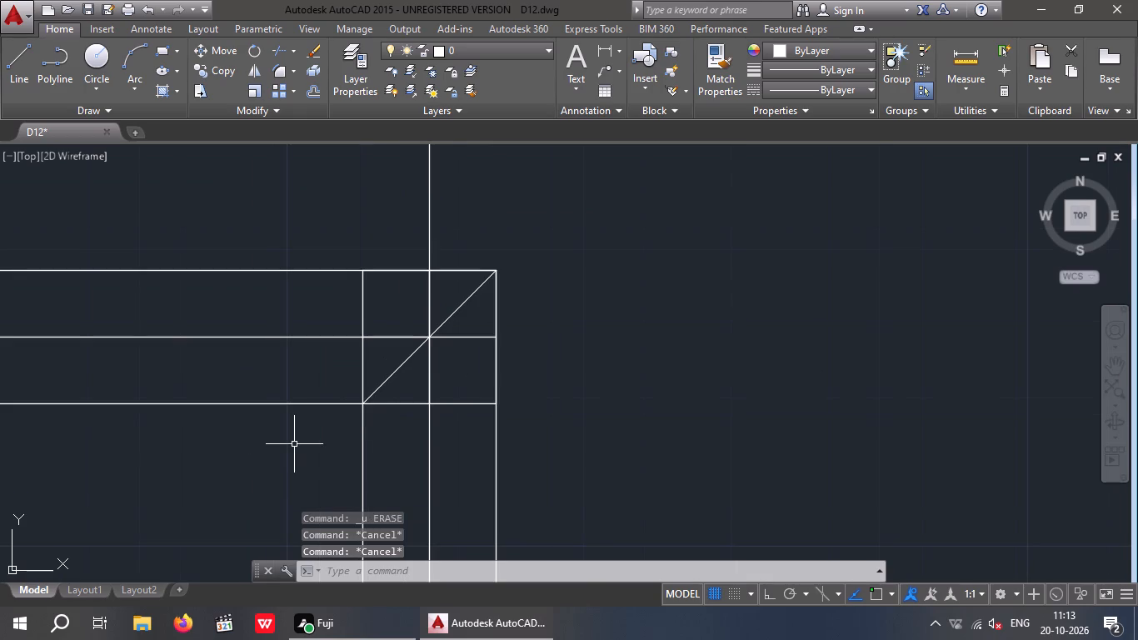
pyautogui.moveTo(315, 451); pyautogui.dragTo(279, 438)
pyautogui.click(247, 383)
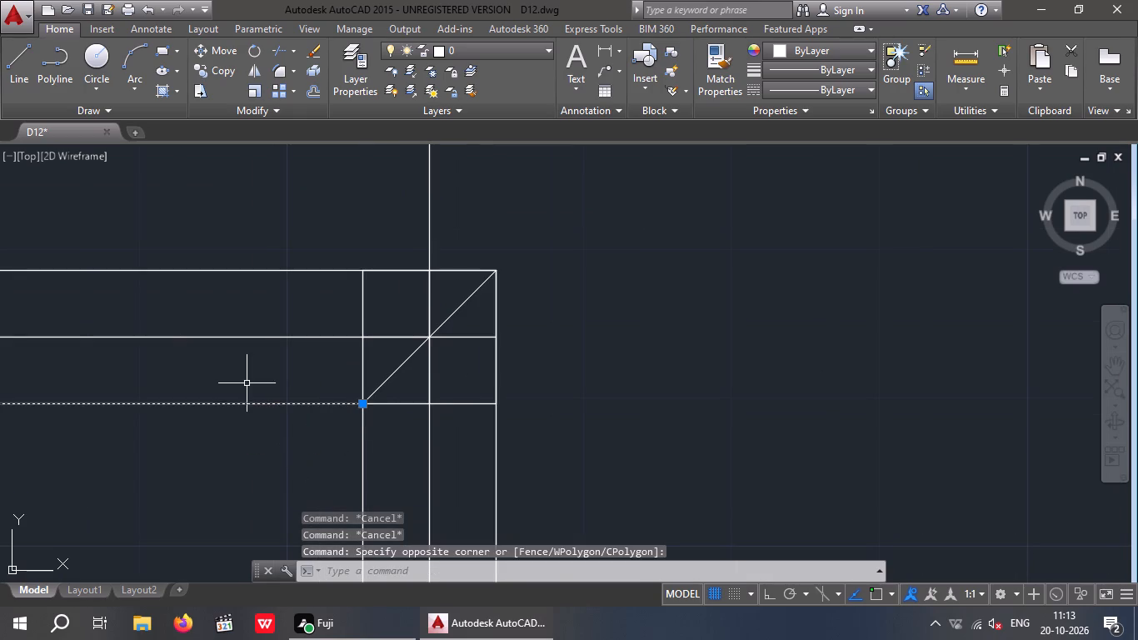
pyautogui.moveTo(288, 288); pyautogui.dragTo(272, 289)
pyautogui.click(238, 231)
pyautogui.moveTo(575, 433); pyautogui.dragTo(493, 468)
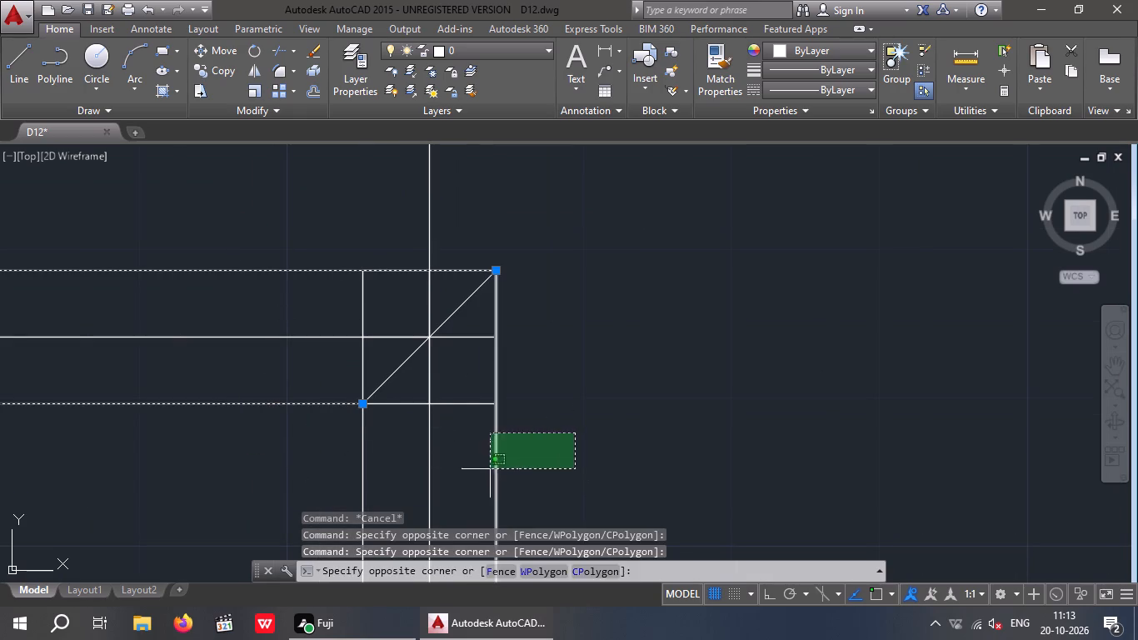
pyautogui.click(478, 472)
pyautogui.moveTo(395, 453); pyautogui.dragTo(324, 495)
pyautogui.click(324, 495)
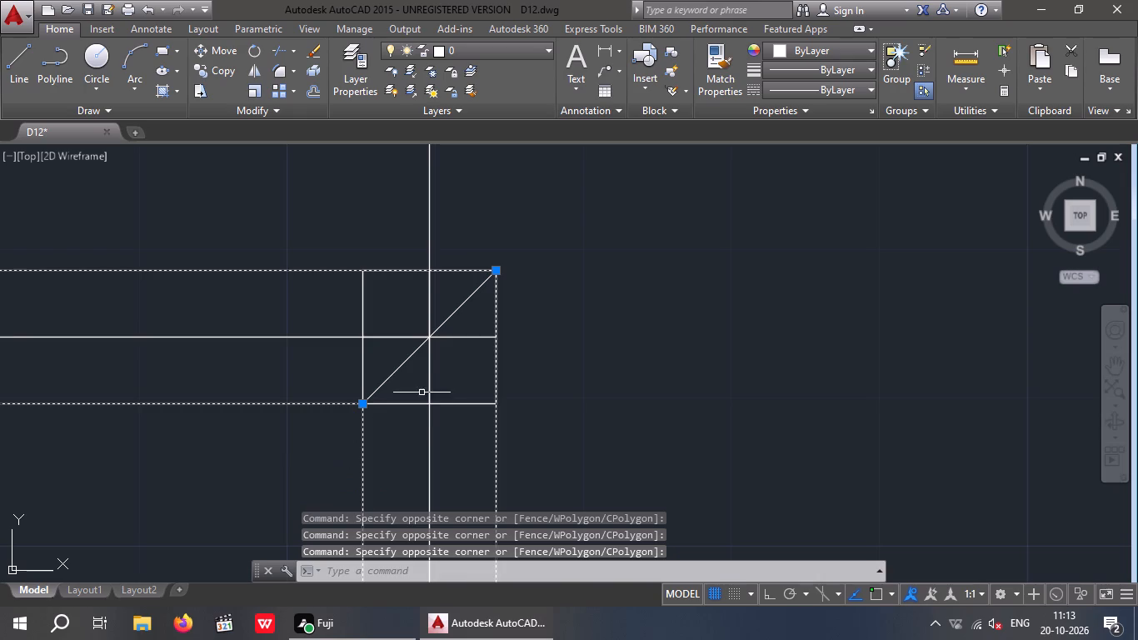
pyautogui.click(409, 387)
pyautogui.click(389, 361)
pyautogui.press('Delete')
# Erase both face lines and the end line of the short wall stub below the left marker on the topmost centreline.
pyautogui.scroll(-3, 403, 356)
pyautogui.moveTo(302, 412); pyautogui.dragTo(556, 384, button='middle')
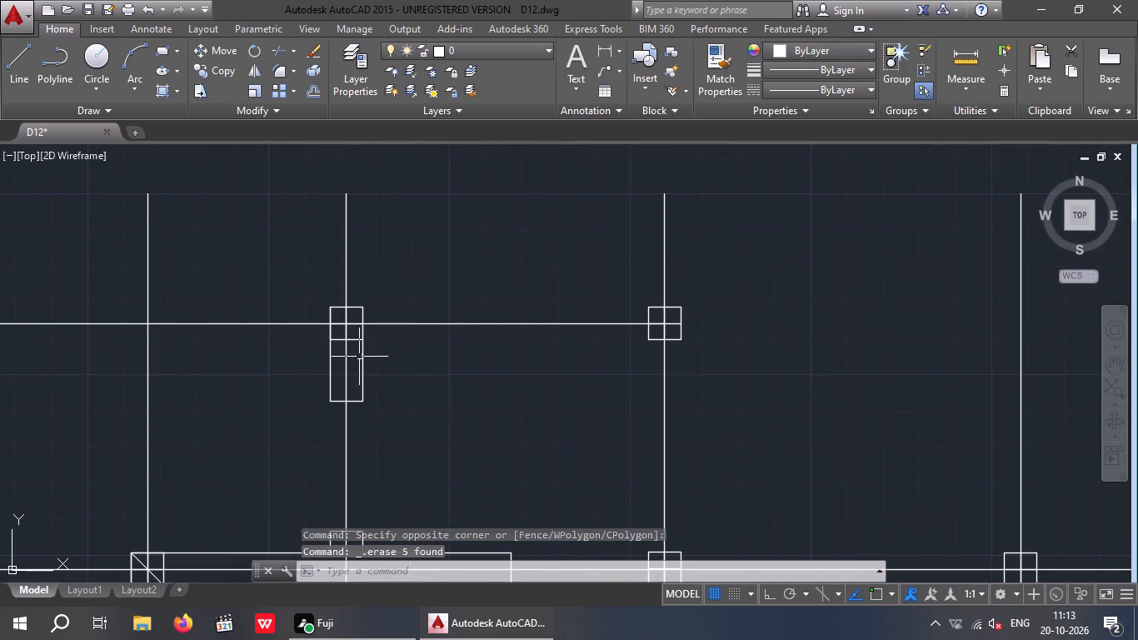
pyautogui.scroll(3, 359, 348)
pyautogui.moveTo(438, 356); pyautogui.dragTo(357, 424)
pyautogui.click(357, 425)
pyautogui.moveTo(289, 402); pyautogui.dragTo(160, 487)
pyautogui.click(160, 487)
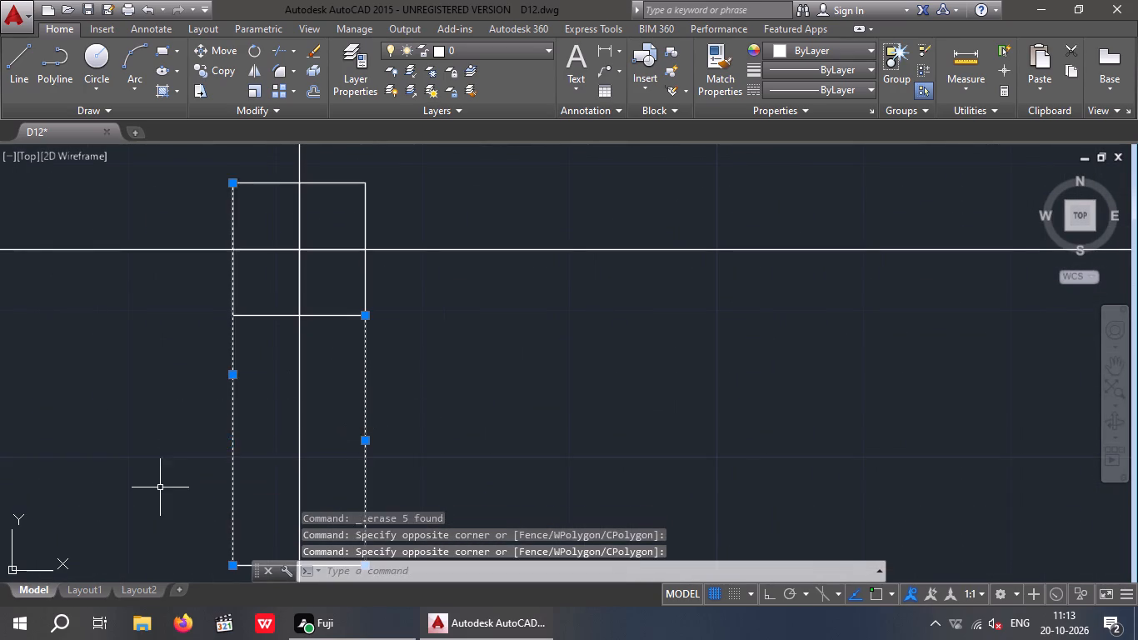
pyautogui.press('Delete')
pyautogui.scroll(-2, 199, 452)
pyautogui.scroll(2, 253, 505)
pyautogui.moveTo(267, 518); pyautogui.dragTo(262, 511)
pyautogui.click(257, 451)
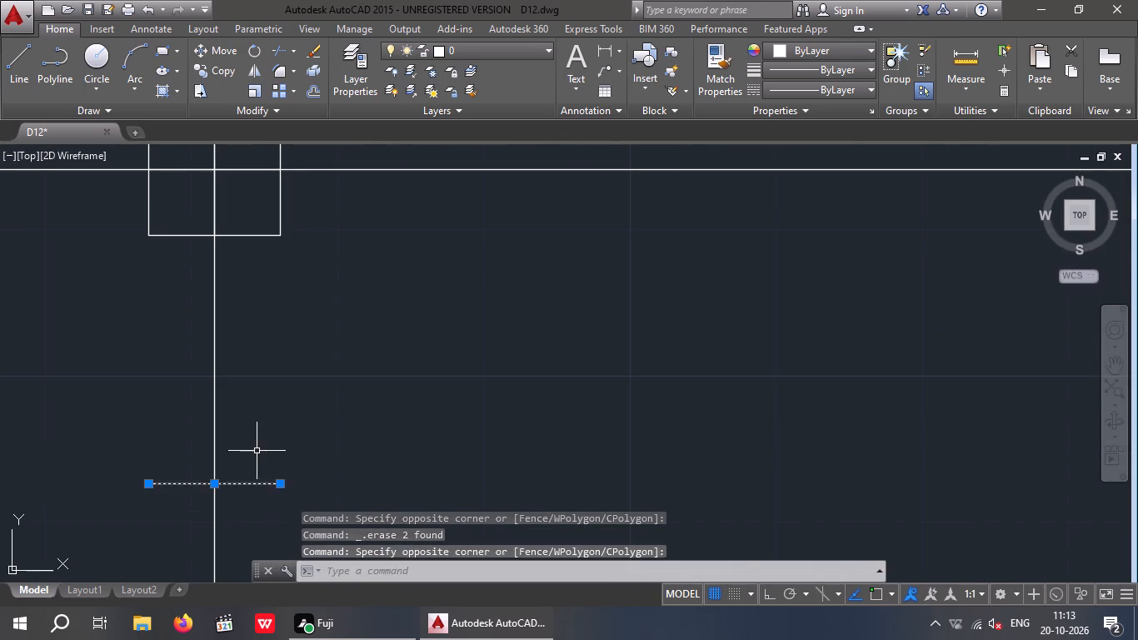
pyautogui.press('Delete')
# Erase the three-sided notch and the outer and inner face lines of the room's top wall on the second horizontal centreline.
pyautogui.scroll(-4, 302, 445)
pyautogui.moveTo(220, 452); pyautogui.dragTo(332, 368, button='middle')
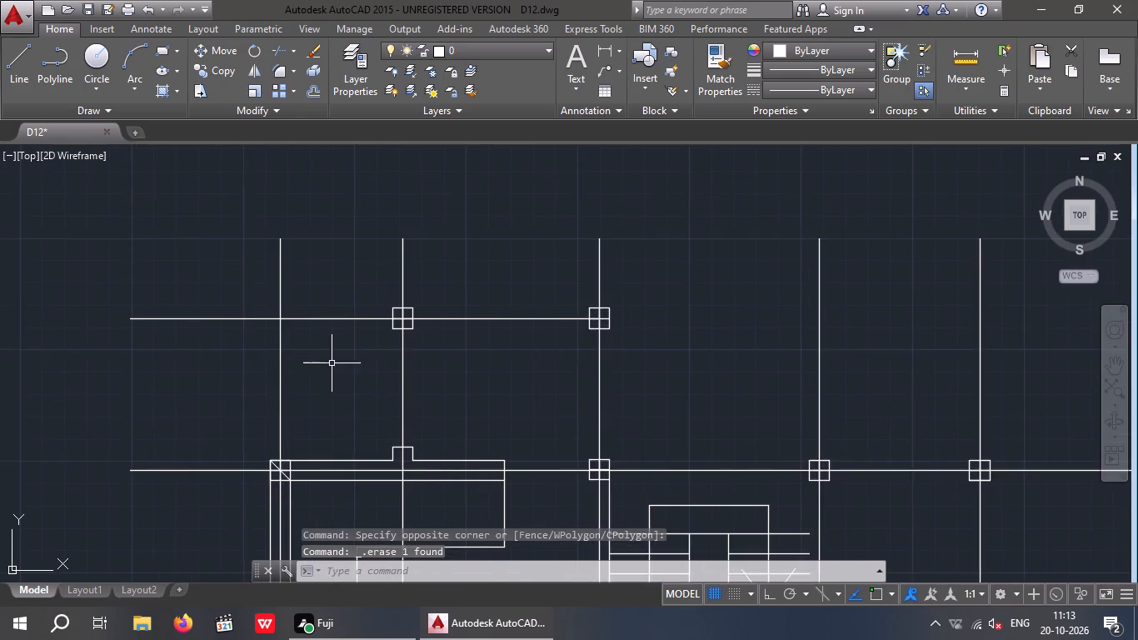
pyautogui.scroll(-1, 332, 381)
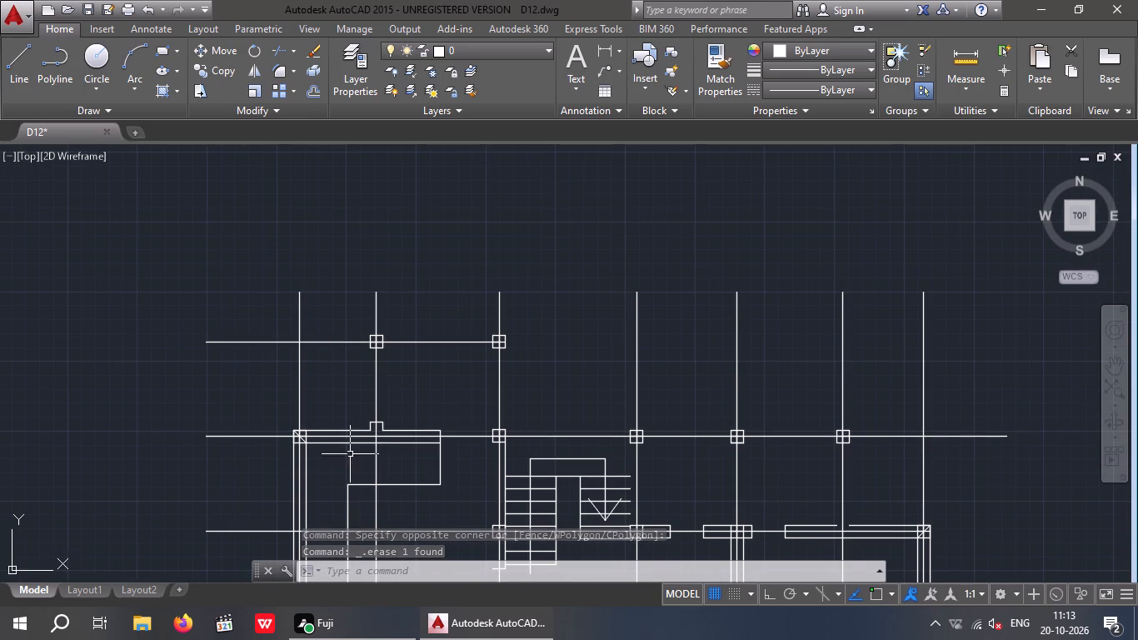
pyautogui.scroll(6, 370, 429)
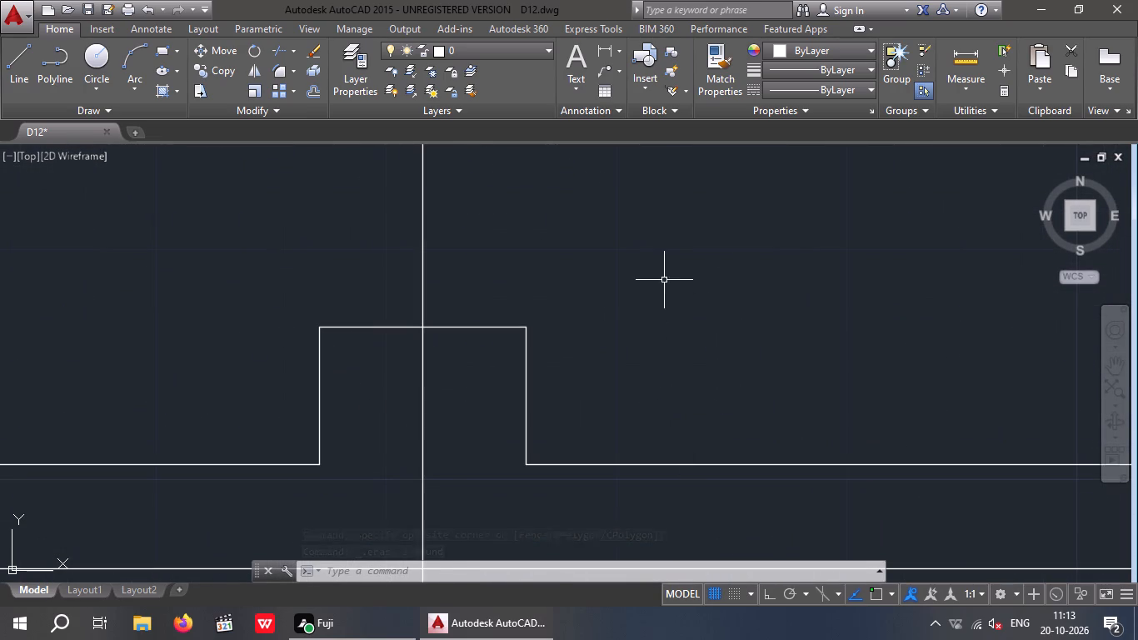
pyautogui.moveTo(664, 280); pyautogui.dragTo(547, 363)
pyautogui.click(462, 487)
pyautogui.moveTo(387, 396); pyautogui.dragTo(279, 462)
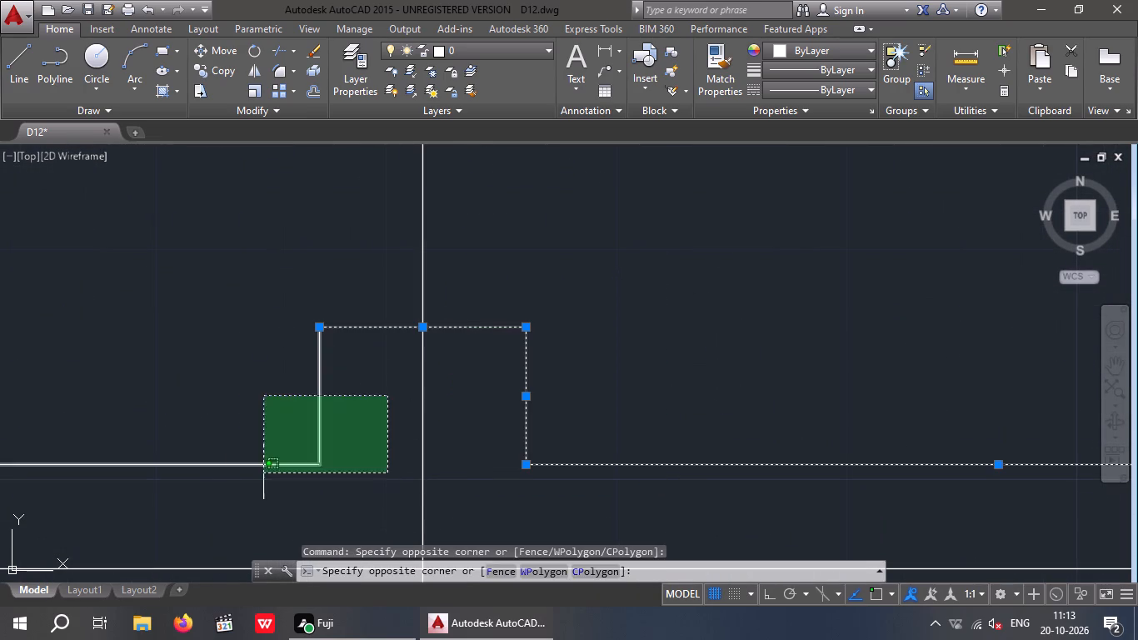
pyautogui.click(238, 487)
pyautogui.press('Delete')
pyautogui.scroll(-5, 277, 416)
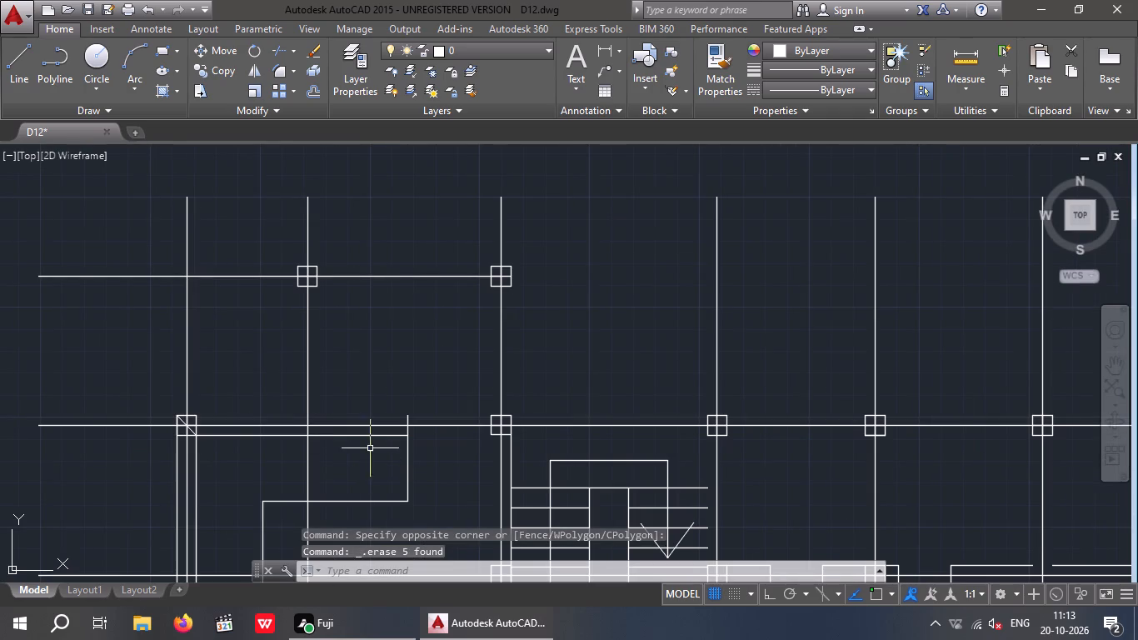
pyautogui.scroll(4, 372, 450)
pyautogui.moveTo(436, 465); pyautogui.dragTo(371, 447)
pyautogui.click(312, 360)
pyautogui.press('Delete')
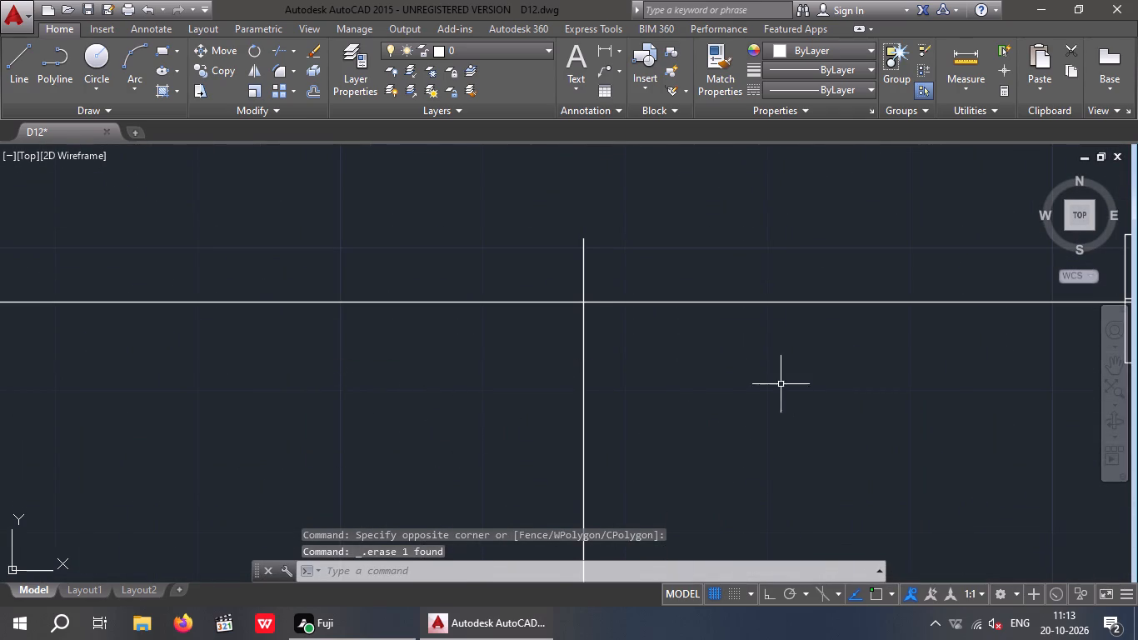
# Erase the three remaining lines of the stepped outline inside the upper-left room.
pyautogui.moveTo(781, 384); pyautogui.dragTo(599, 436)
pyautogui.click(531, 449)
pyautogui.press('Delete')
pyautogui.scroll(-4, 551, 436)
pyautogui.moveTo(550, 509); pyautogui.dragTo(501, 488)
pyautogui.click(485, 467)
pyautogui.press('Delete')
pyautogui.moveTo(437, 478); pyautogui.dragTo(393, 521)
pyautogui.click(393, 521)
pyautogui.press('Delete')
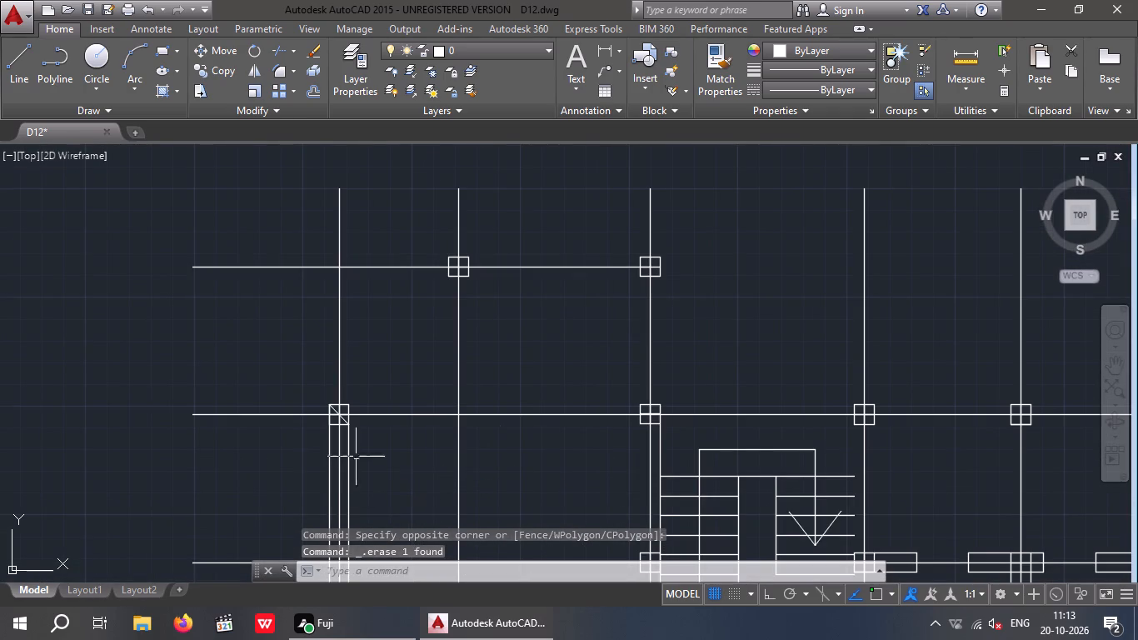
# Erase both face lines of the wall below the leftmost marker on the second centreline and the diagonal inside that marker.
pyautogui.scroll(3, 352, 454)
pyautogui.moveTo(382, 389); pyautogui.dragTo(332, 445)
pyautogui.click(327, 447)
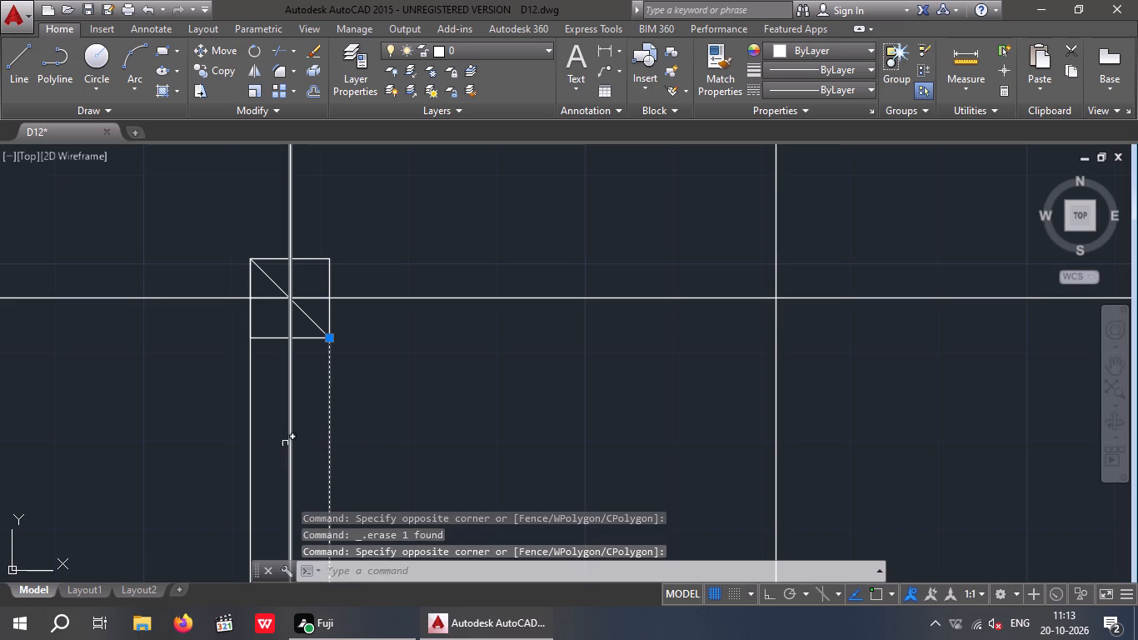
pyautogui.moveTo(272, 434); pyautogui.dragTo(222, 457)
pyautogui.click(204, 467)
pyautogui.press('Delete')
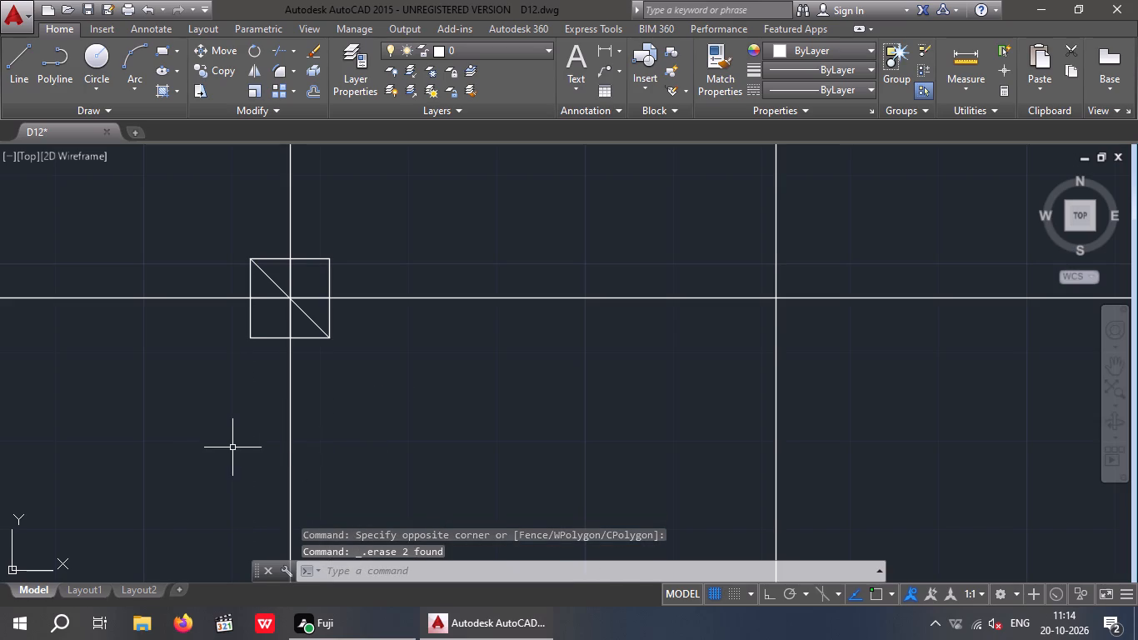
pyautogui.scroll(4, 306, 307)
pyautogui.moveTo(357, 299); pyautogui.dragTo(272, 392)
pyautogui.click(272, 392)
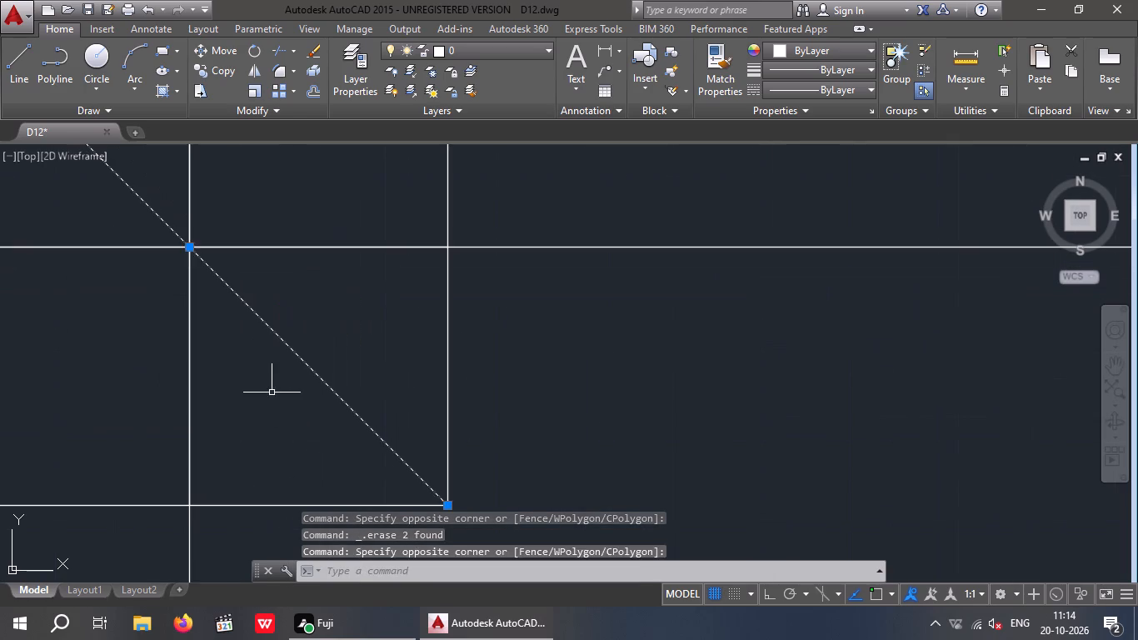
pyautogui.press('Delete')
# Erase the remaining wall face line along the stairs' left side, below its marker on the second centreline.
pyautogui.scroll(-7, 327, 350)
pyautogui.scroll(-1, 412, 398)
pyautogui.moveTo(405, 392); pyautogui.dragTo(405, 392, button='middle')
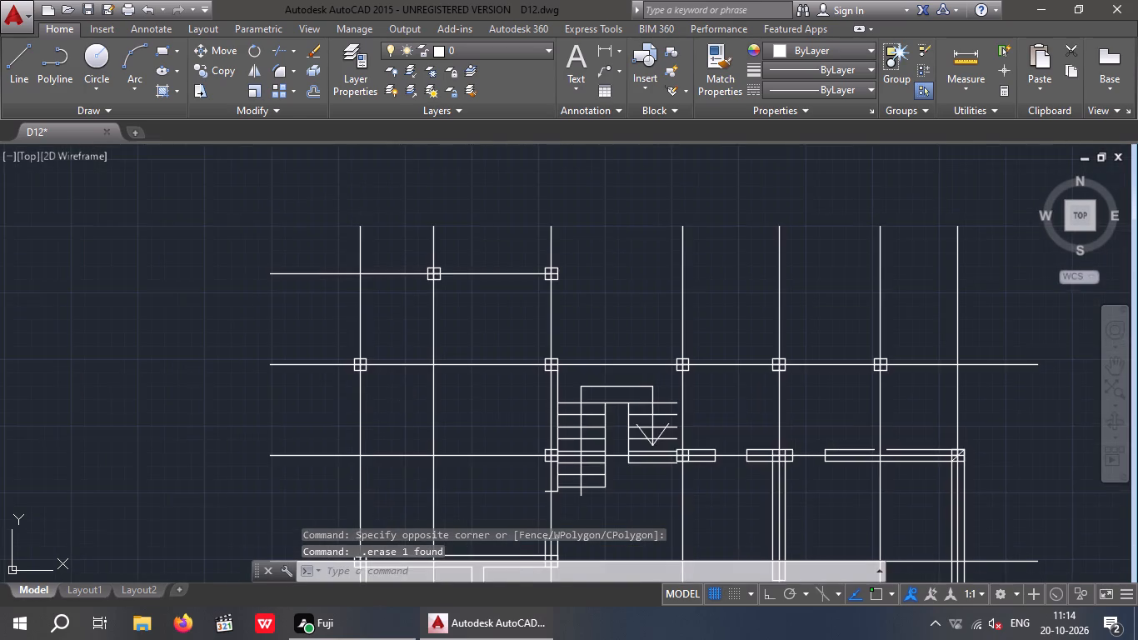
pyautogui.moveTo(405, 392); pyautogui.dragTo(372, 302, button='middle')
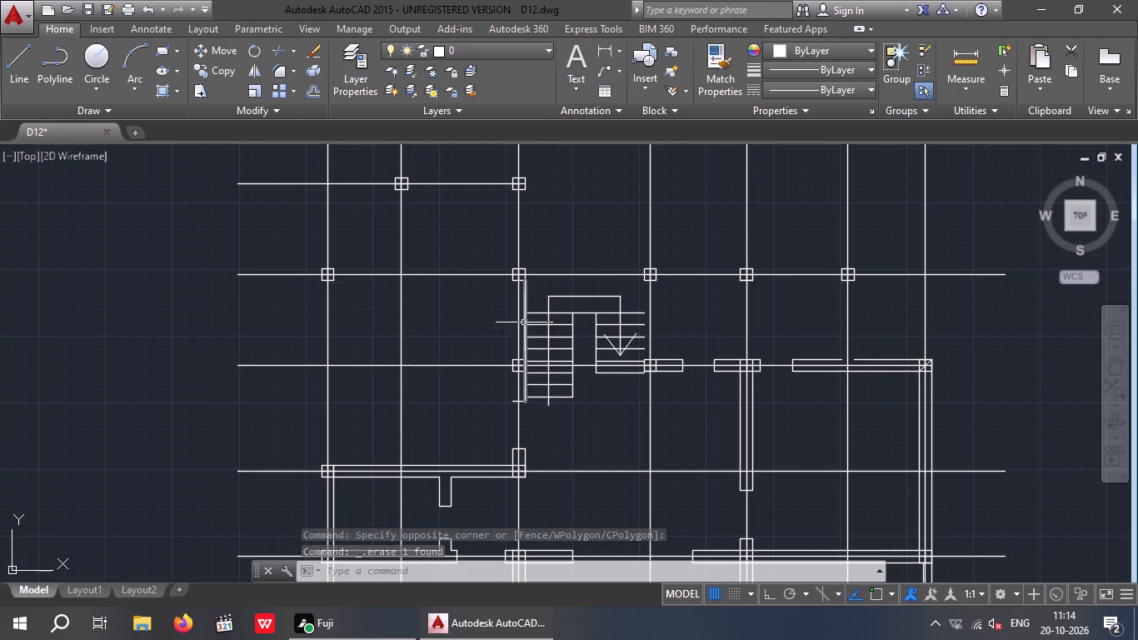
pyautogui.scroll(4, 531, 283)
pyautogui.moveTo(580, 301); pyautogui.dragTo(438, 362)
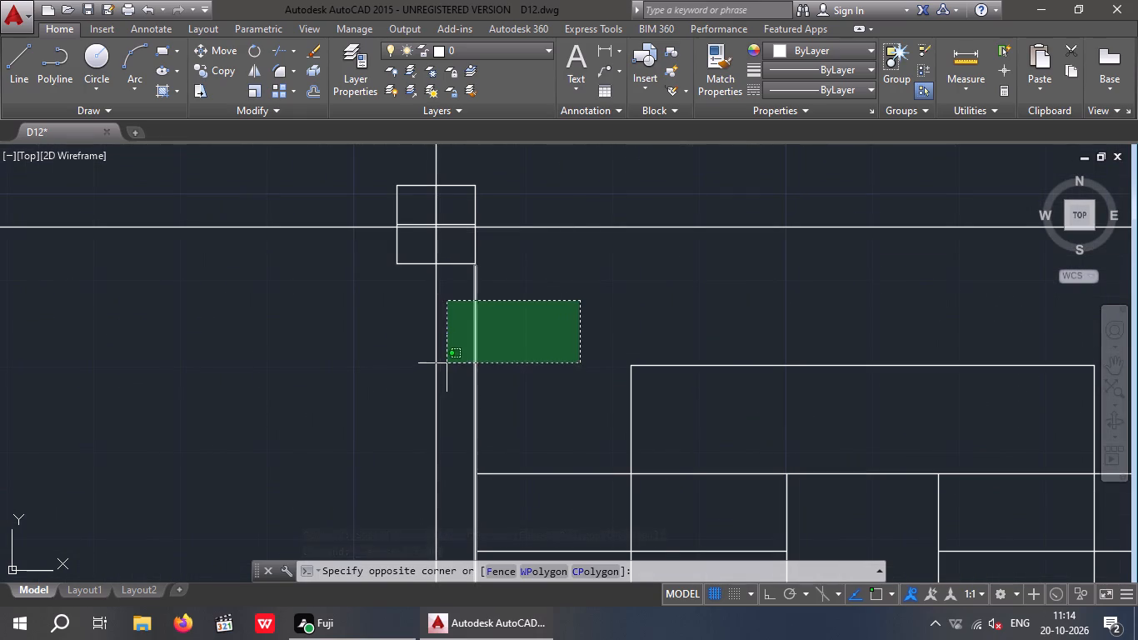
pyautogui.click(450, 362)
pyautogui.press('Delete')
# Erase the stairs' left-flight bottom tread, its inner side line, the direction line and the adjacent wall end line.
pyautogui.scroll(-3, 497, 340)
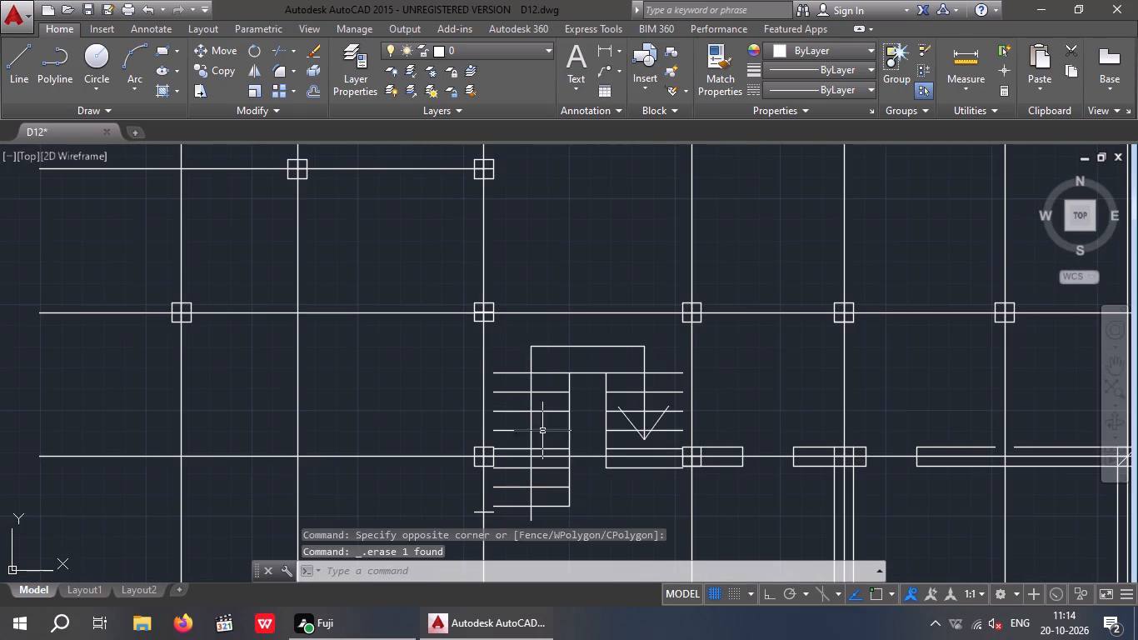
pyautogui.moveTo(565, 452); pyautogui.dragTo(552, 378, button='middle')
pyautogui.scroll(4, 554, 439)
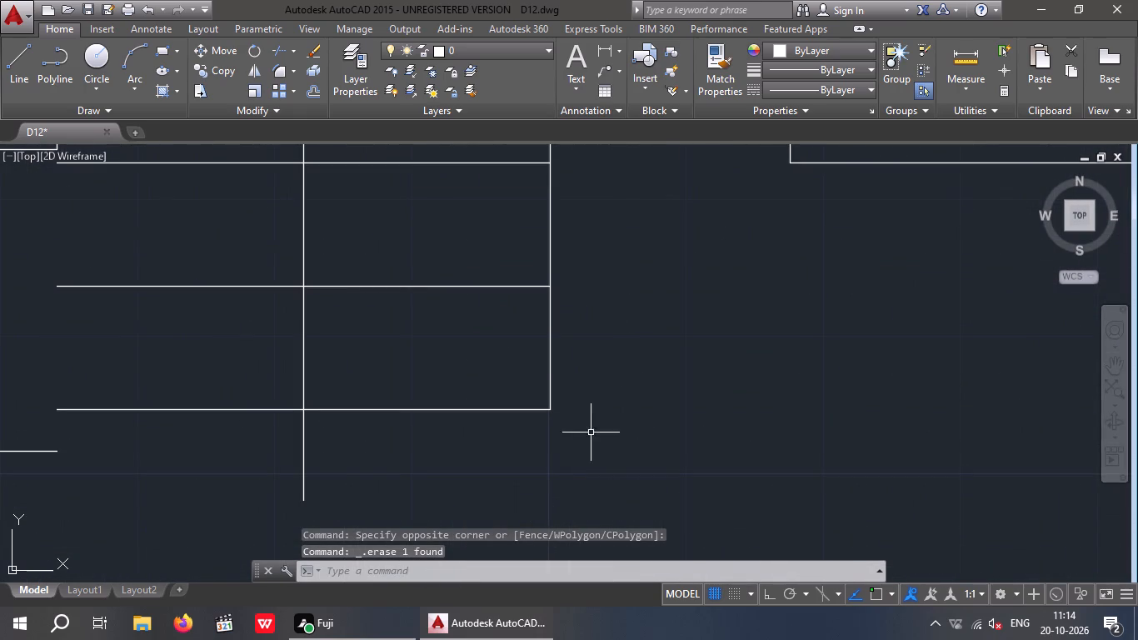
pyautogui.moveTo(679, 290); pyautogui.dragTo(605, 415)
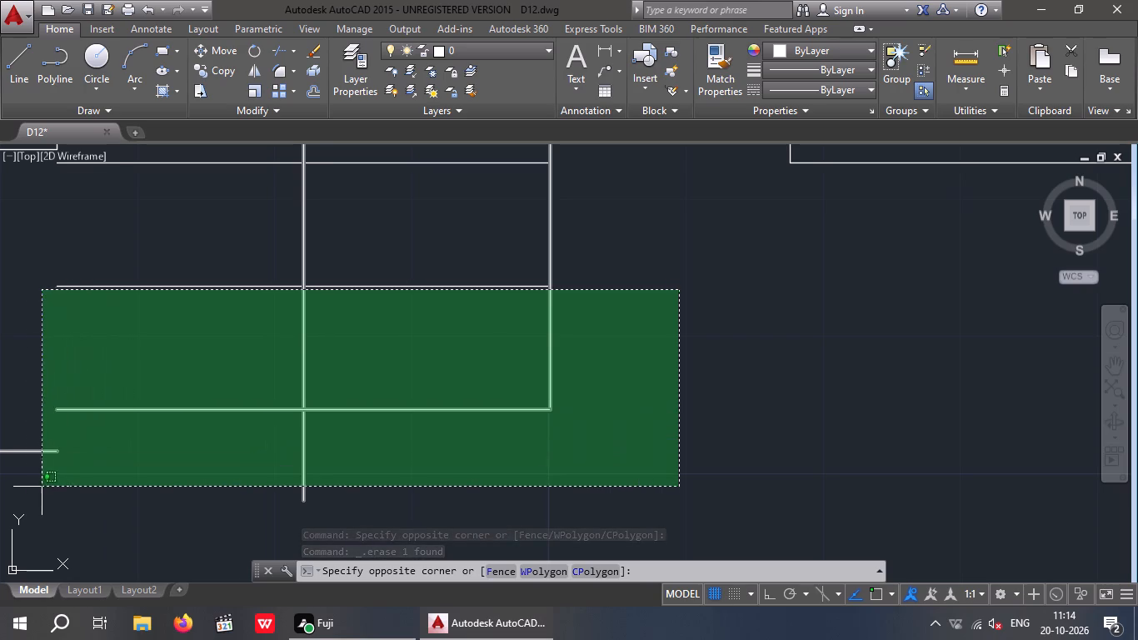
pyautogui.click(25, 488)
pyautogui.press('Delete')
# Erase the remaining treads of the stairs' left flight, along with the landing edge line and the horizontal direction line.
pyautogui.moveTo(187, 498); pyautogui.dragTo(195, 532, button='middle')
pyautogui.scroll(-1, 187, 498)
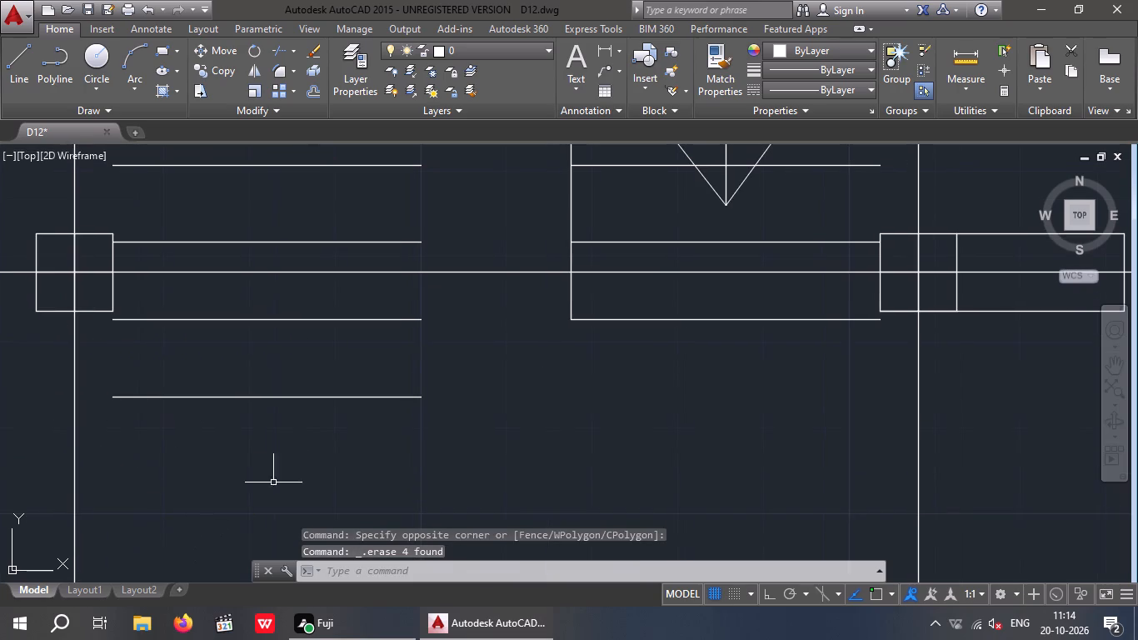
pyautogui.moveTo(371, 457); pyautogui.dragTo(336, 442)
pyautogui.click(261, 295)
pyautogui.press('Delete')
pyautogui.moveTo(289, 338); pyautogui.dragTo(323, 516, button='middle')
pyautogui.moveTo(505, 389); pyautogui.dragTo(442, 451)
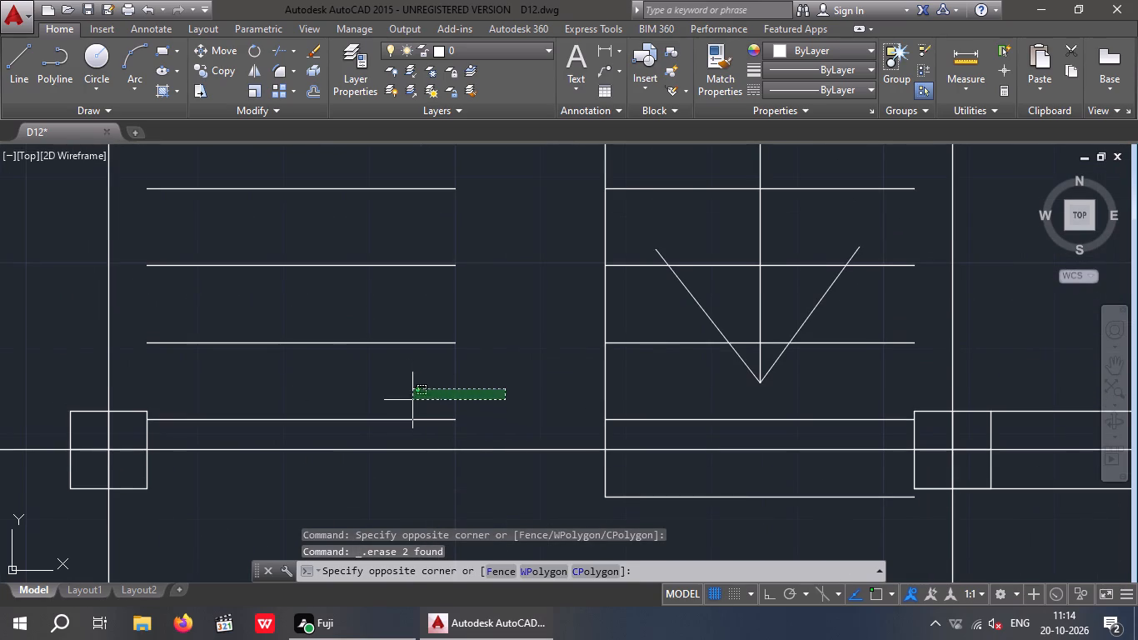
pyautogui.click(413, 428)
pyautogui.scroll(-2, 447, 375)
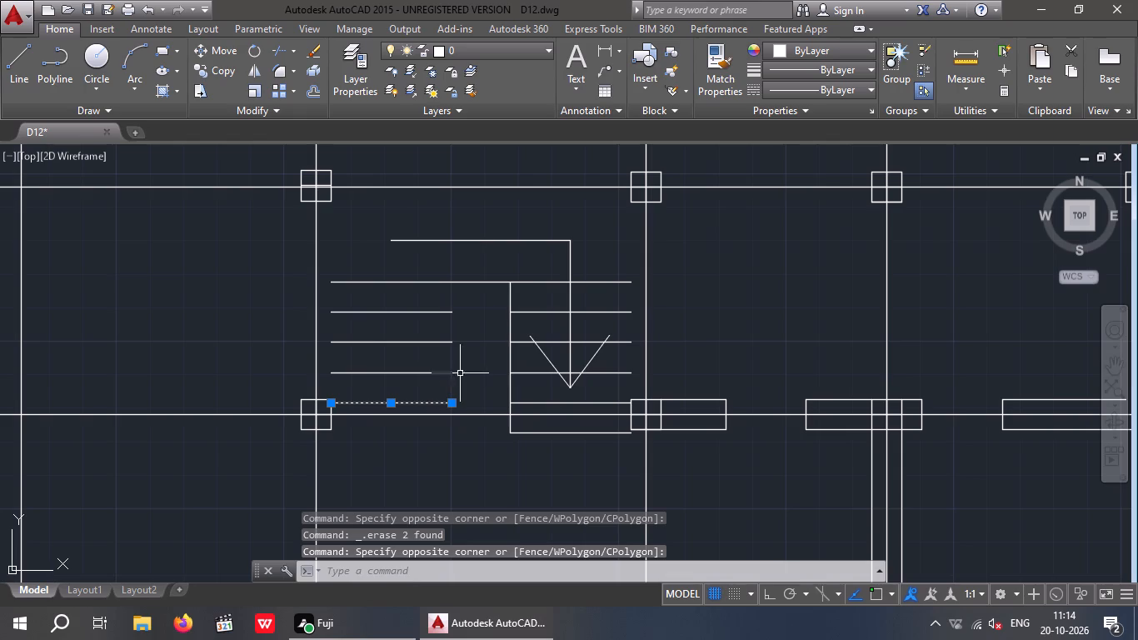
pyautogui.moveTo(480, 376); pyautogui.dragTo(434, 396)
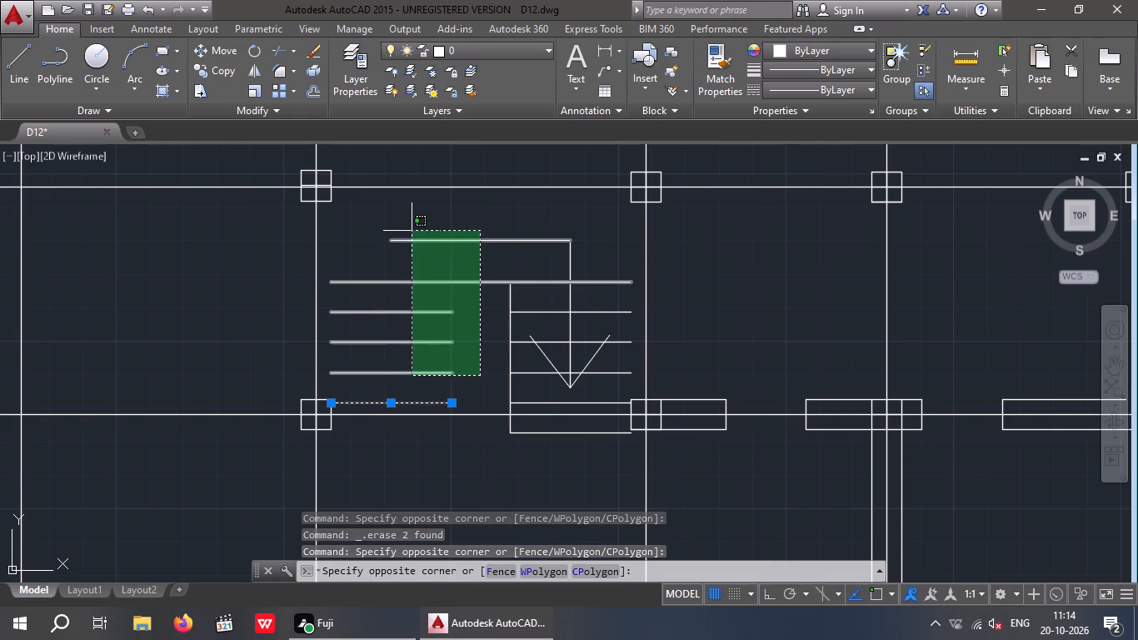
pyautogui.click(412, 229)
pyautogui.press('Delete')
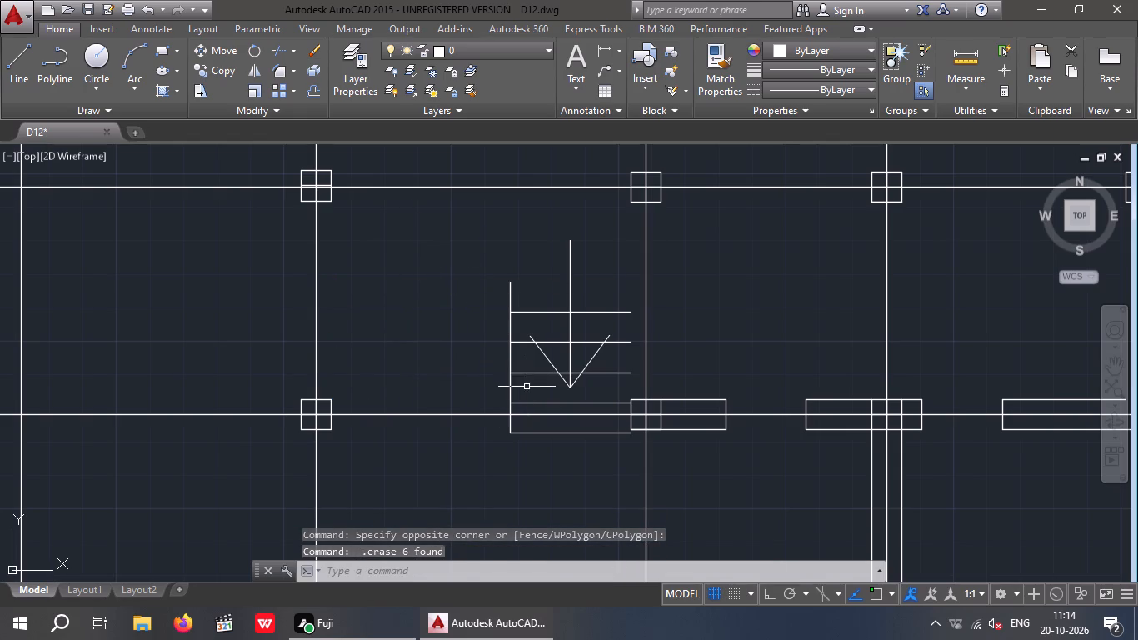
# Erase the right flight's inner side line, its three upper treads and the complete down-pointing direction arrow.
pyautogui.click(530, 387)
pyautogui.click(492, 254)
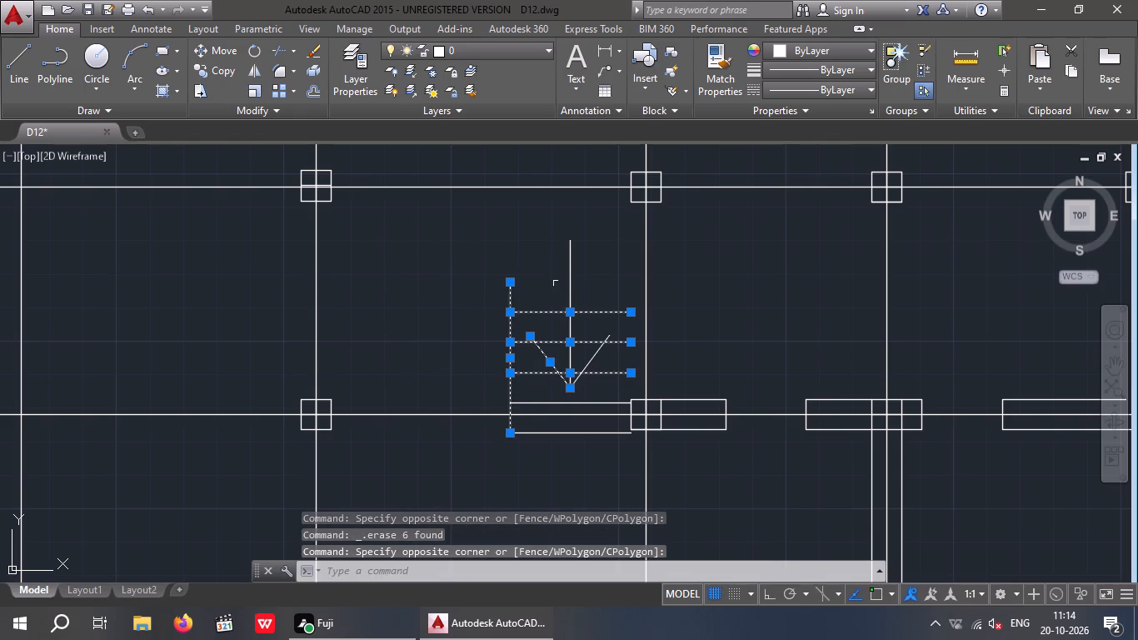
pyautogui.moveTo(588, 237); pyautogui.dragTo(539, 311)
pyautogui.click(536, 314)
pyautogui.scroll(3, 567, 362)
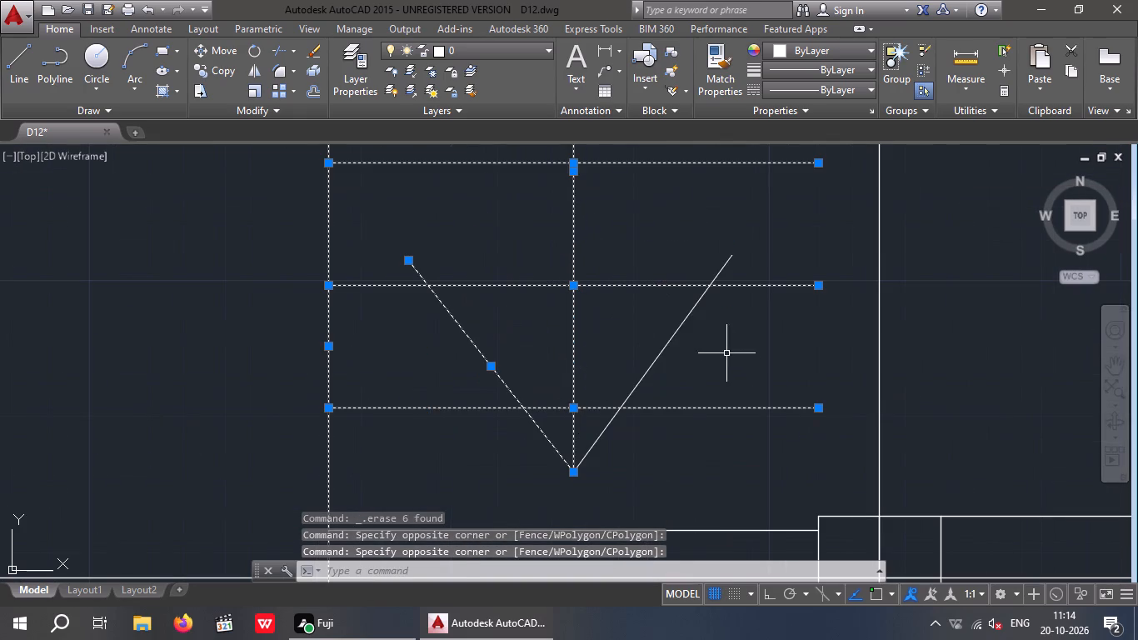
pyautogui.moveTo(715, 327); pyautogui.dragTo(609, 395)
pyautogui.click(608, 396)
pyautogui.press('Delete')
# Erase the two lowest treads of the stairs' right flight, on either side of the third horizontal centreline.
pyautogui.scroll(-4, 580, 374)
pyautogui.scroll(4, 551, 439)
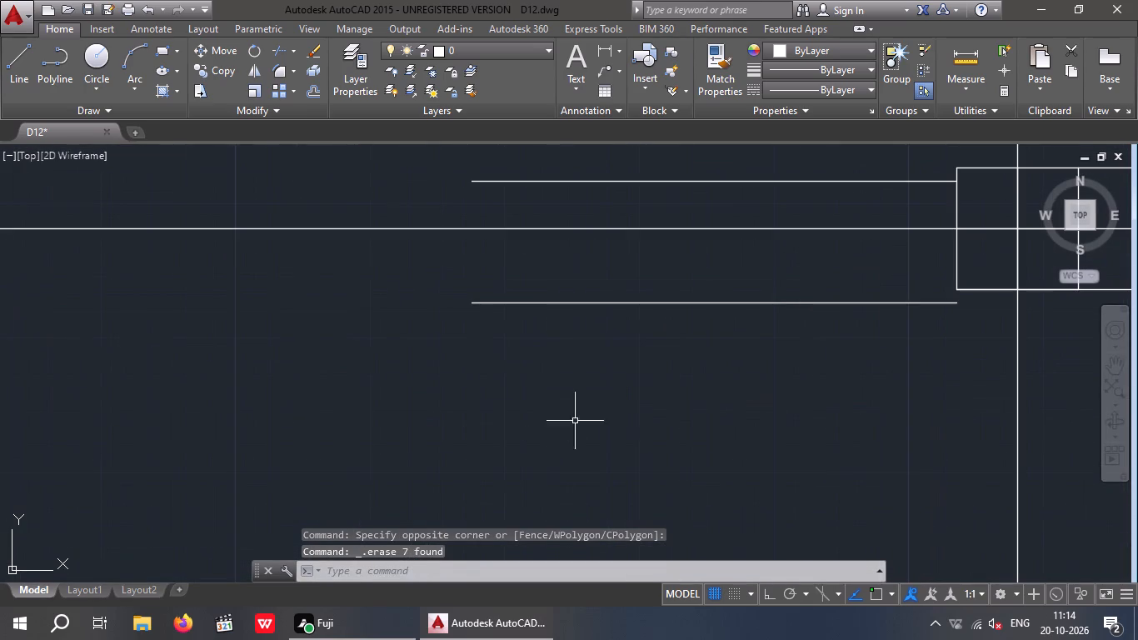
pyautogui.moveTo(591, 410); pyautogui.dragTo(563, 405)
pyautogui.click(471, 277)
pyautogui.press('Delete')
pyautogui.scroll(-1, 538, 368)
pyautogui.moveTo(533, 424); pyautogui.dragTo(531, 481, button='middle')
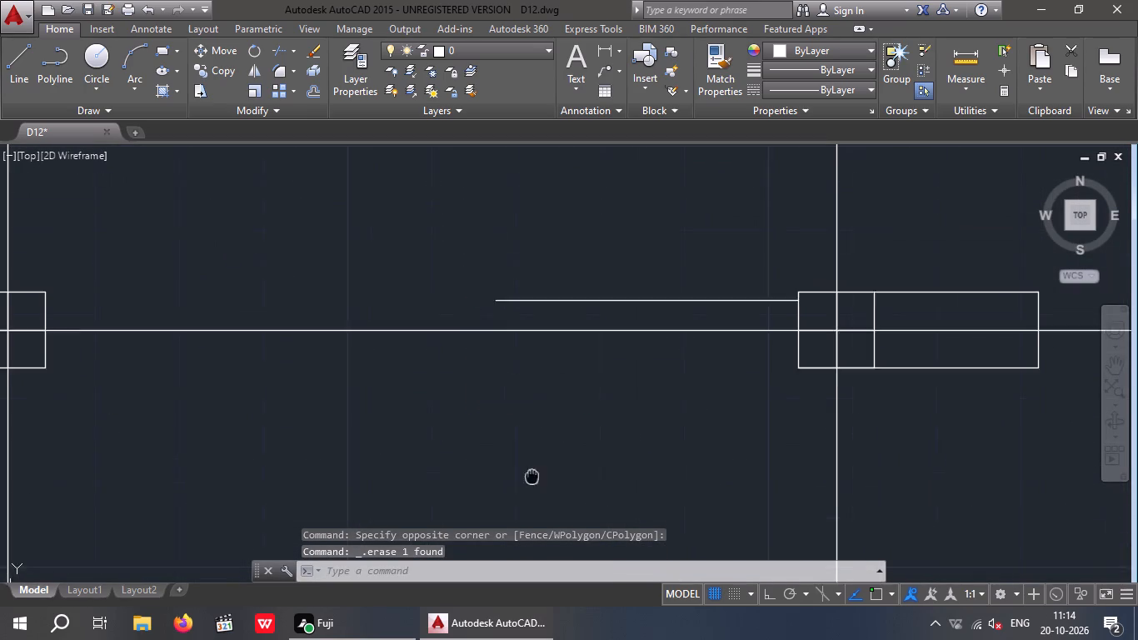
pyautogui.moveTo(531, 481); pyautogui.dragTo(528, 494, button='middle')
pyautogui.scroll(3, 560, 346)
pyautogui.moveTo(581, 327); pyautogui.dragTo(523, 301)
pyautogui.click(414, 217)
pyautogui.press('Delete')
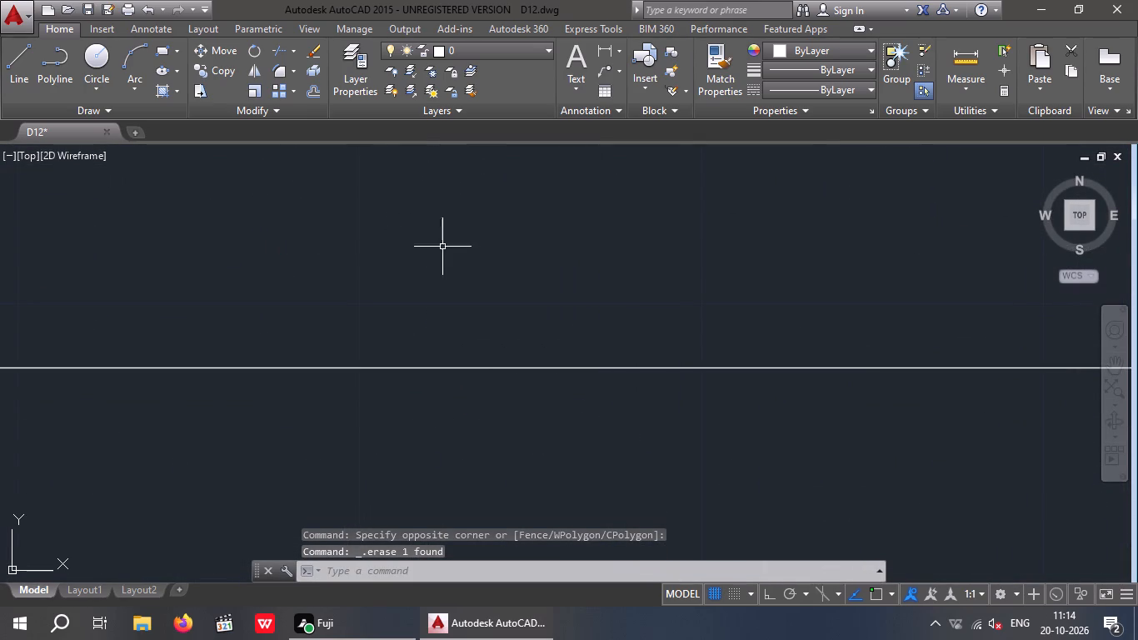
# Erase the three lines of the wall stub extending right from the stairs' right-hand marker on the third centreline.
pyautogui.scroll(-3, 442, 247)
pyautogui.moveTo(826, 331); pyautogui.dragTo(462, 437, button='middle')
pyautogui.scroll(2, 582, 337)
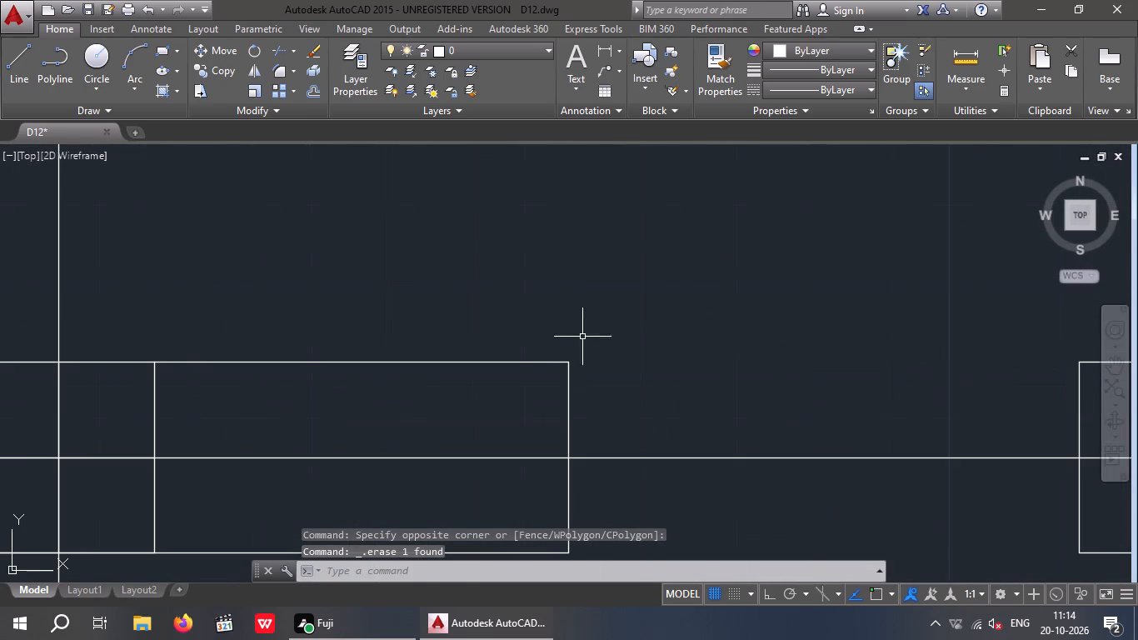
pyautogui.moveTo(602, 302); pyautogui.dragTo(552, 387)
pyautogui.click(463, 405)
pyautogui.scroll(-2, 475, 387)
pyautogui.moveTo(454, 491); pyautogui.dragTo(434, 476)
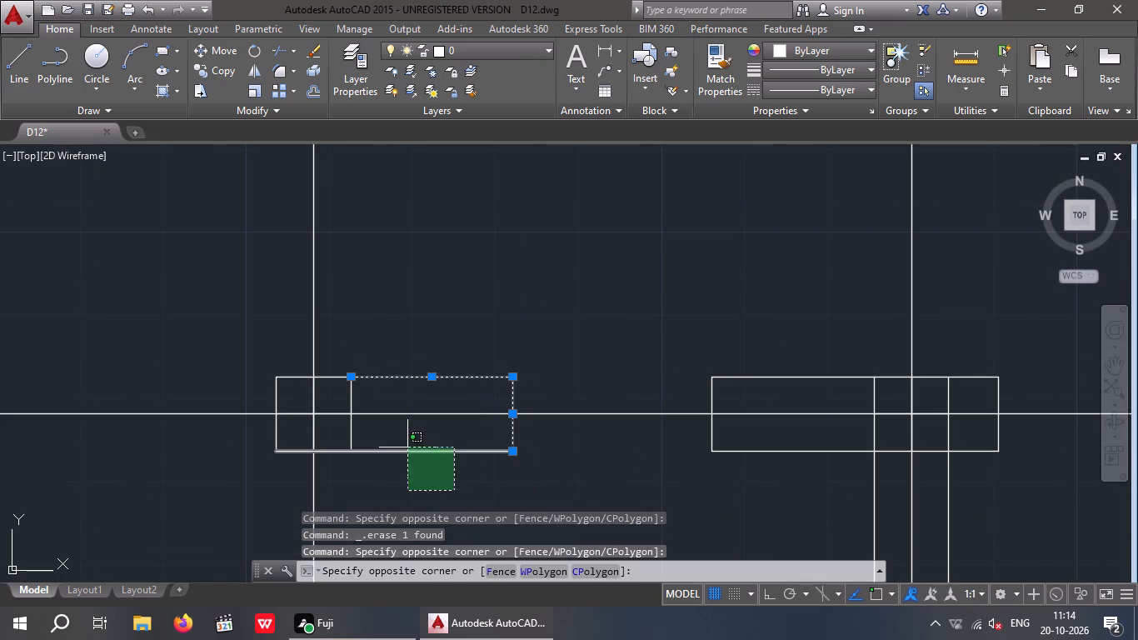
pyautogui.click(407, 439)
pyautogui.press('Delete')
# Erase the three lines of the wall stub extending left from the next marker along the third centreline.
pyautogui.scroll(-2, 434, 461)
pyautogui.scroll(4, 548, 452)
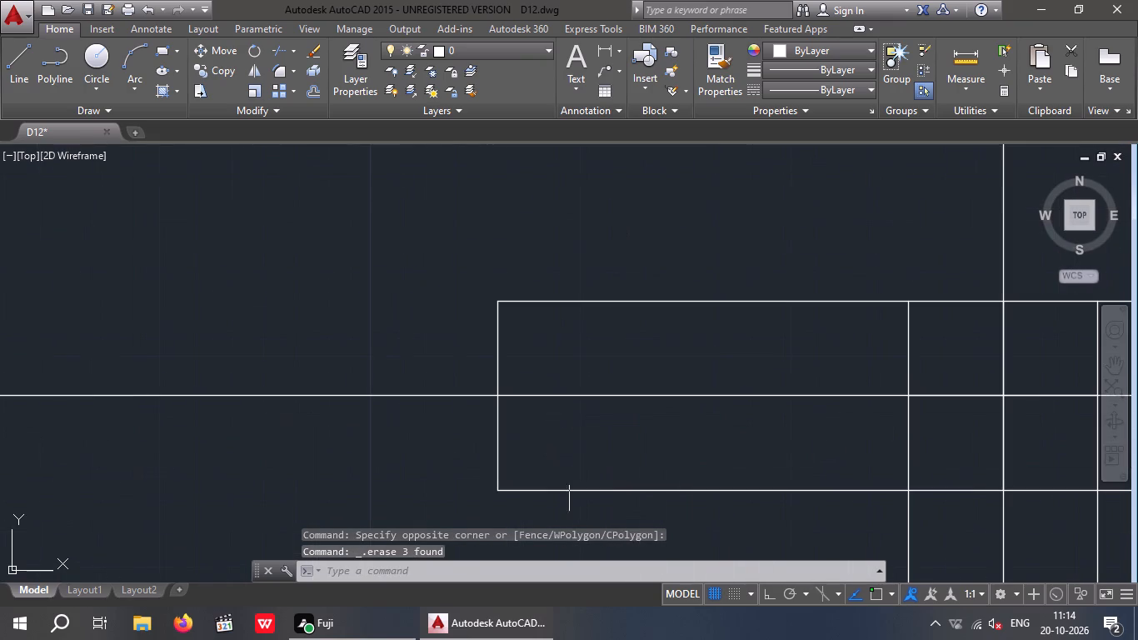
pyautogui.moveTo(581, 506); pyautogui.dragTo(478, 479)
pyautogui.click(409, 438)
pyautogui.moveTo(608, 342); pyautogui.dragTo(545, 317)
pyautogui.click(490, 234)
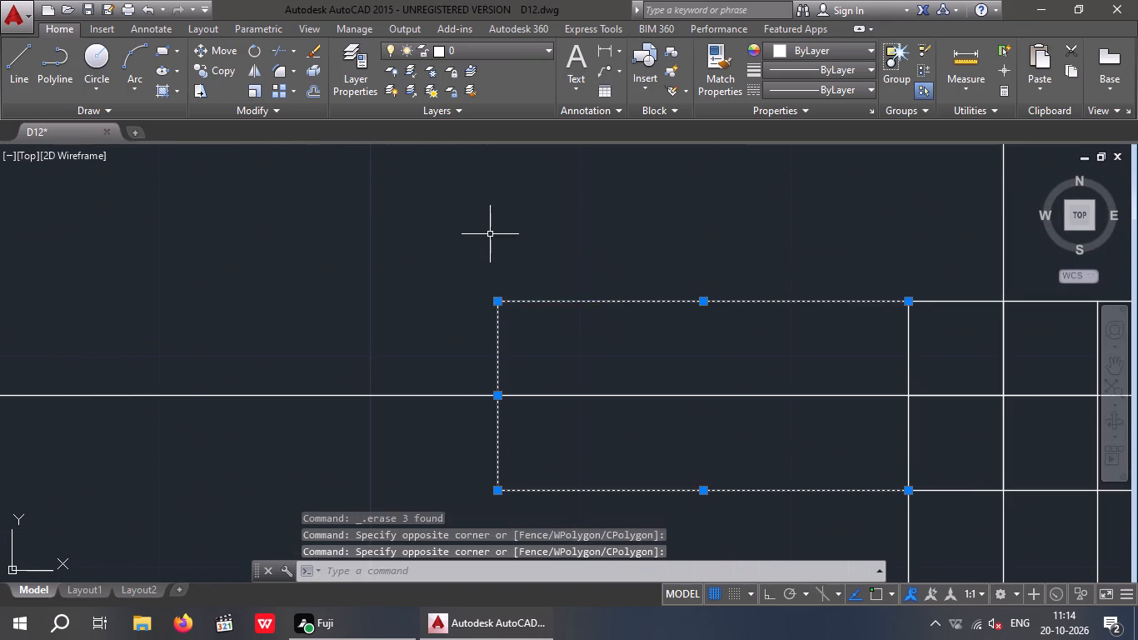
pyautogui.press('Delete')
# Erase the three lines of the short wall stub on the right side of that same marker.
pyautogui.scroll(-4, 502, 264)
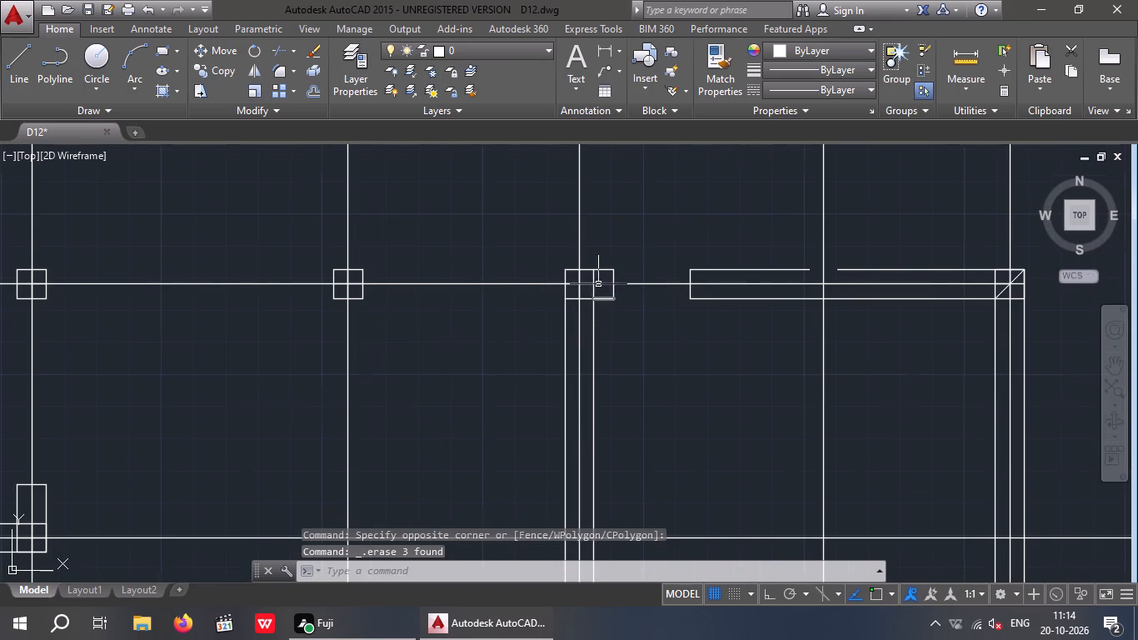
pyautogui.scroll(3, 596, 277)
pyautogui.scroll(1, 656, 338)
pyautogui.moveTo(720, 312); pyautogui.dragTo(626, 387)
pyautogui.click(621, 399)
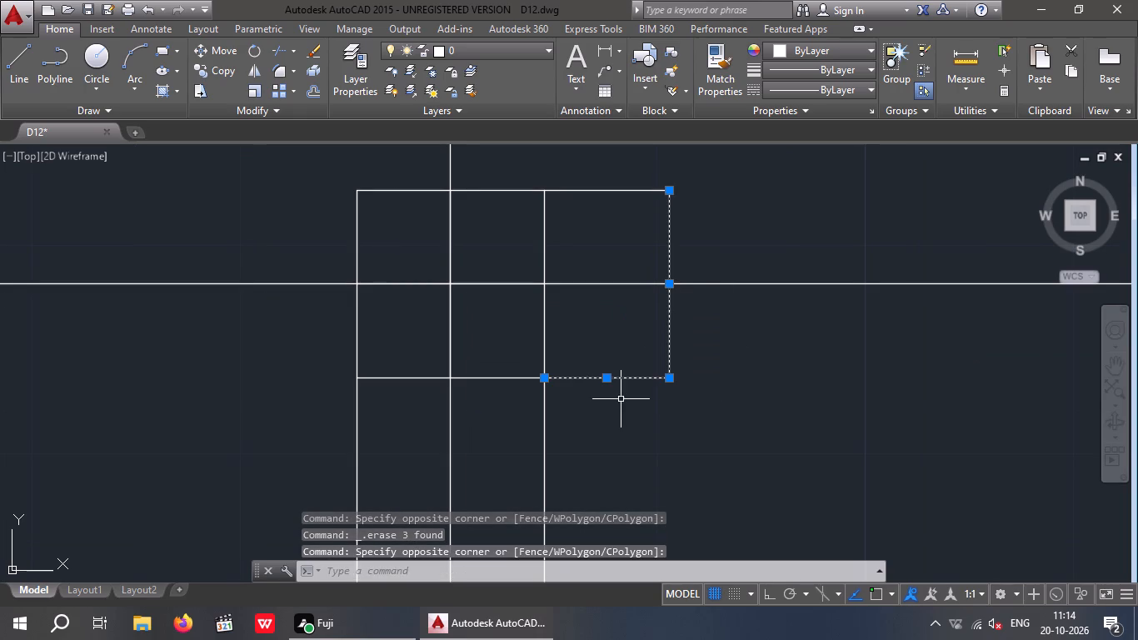
pyautogui.moveTo(616, 252); pyautogui.dragTo(586, 230)
pyautogui.click(571, 166)
pyautogui.press('Delete')
# Erase both face lines of the vertical wall running down from that marker, keeping the centreline.
pyautogui.scroll(-2, 606, 219)
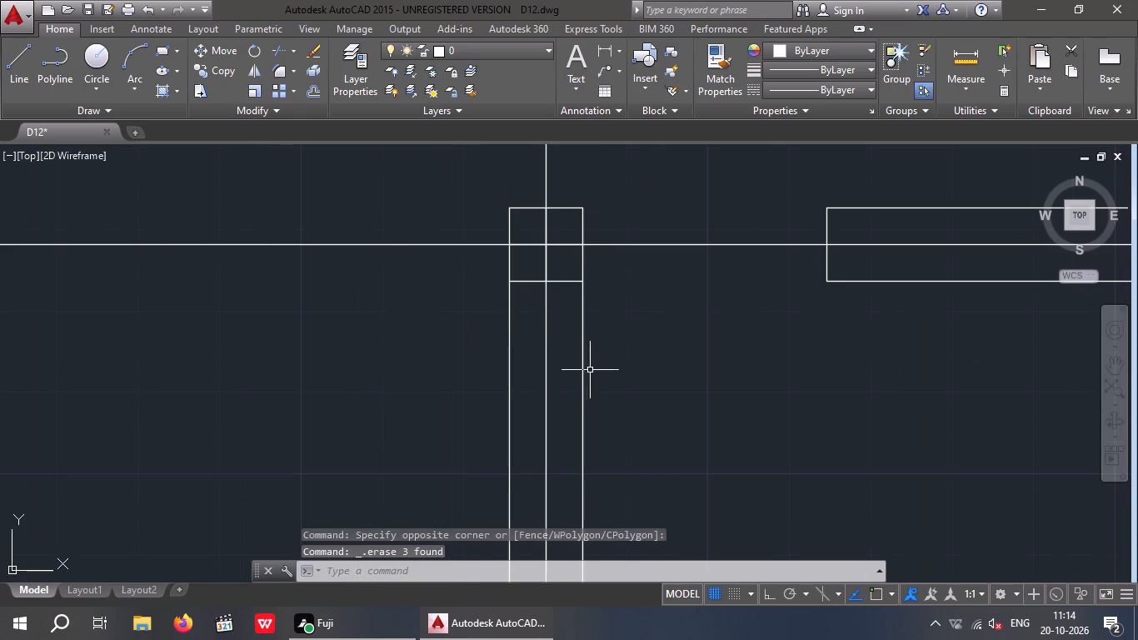
pyautogui.moveTo(610, 327); pyautogui.dragTo(566, 370)
pyautogui.moveTo(564, 375); pyautogui.dragTo(556, 380)
pyautogui.moveTo(532, 365); pyautogui.dragTo(488, 407)
pyautogui.click(484, 407)
pyautogui.press('Delete')
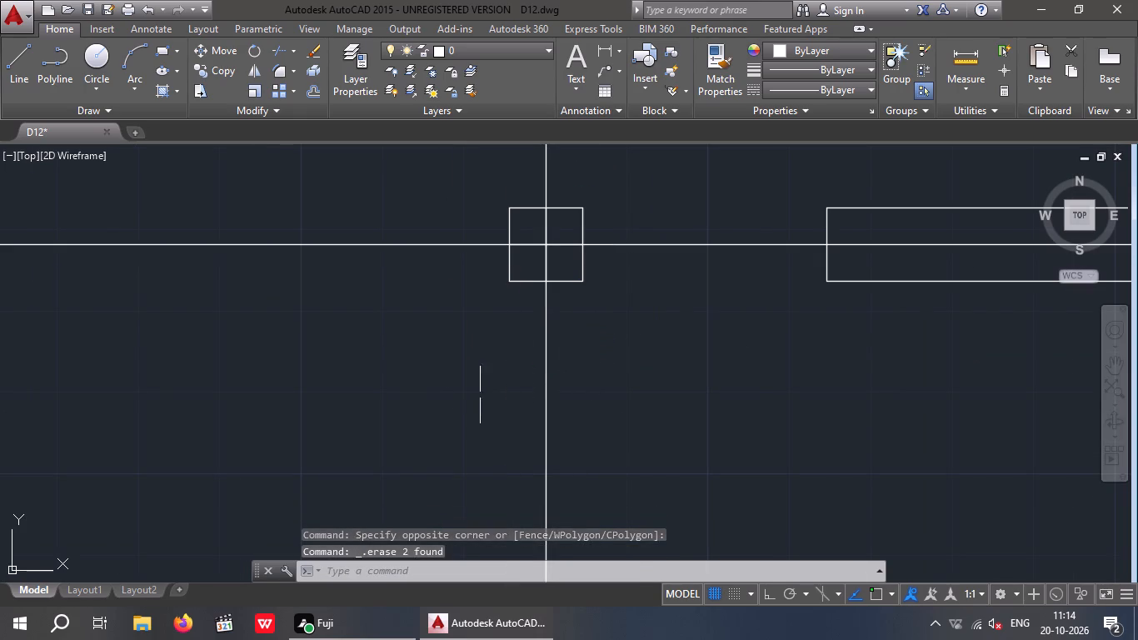
# Erase the third-centreline wall lines up to the right corner marker, both wall faces below it and the diagonal inside it.
pyautogui.scroll(-4, 461, 347)
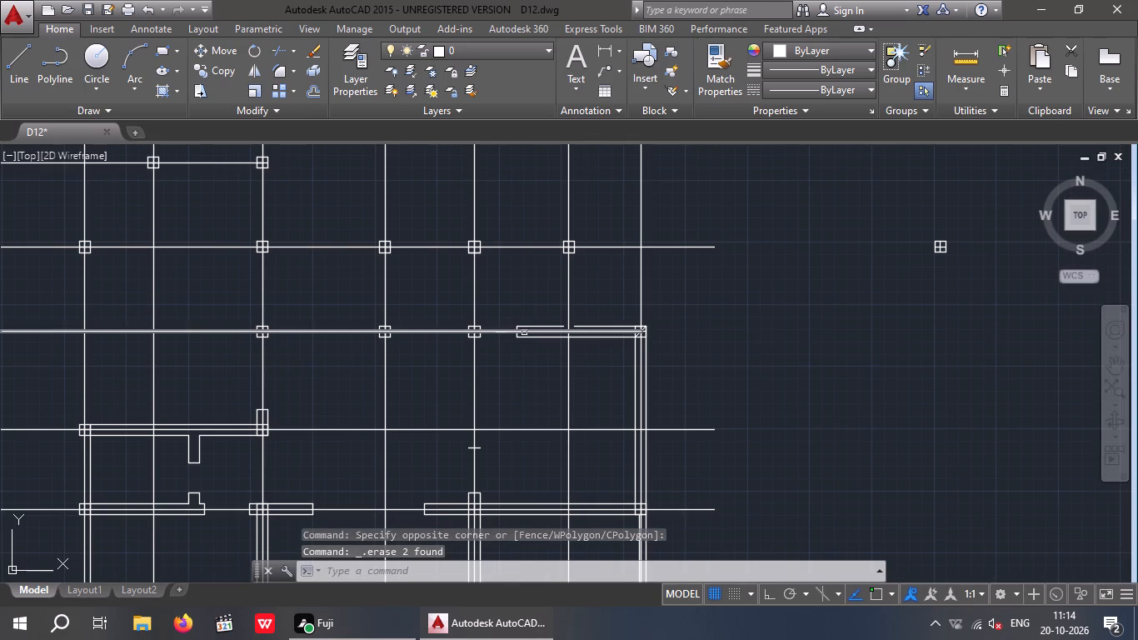
pyautogui.scroll(4, 542, 323)
pyautogui.moveTo(557, 352); pyautogui.dragTo(493, 312)
pyautogui.click(483, 290)
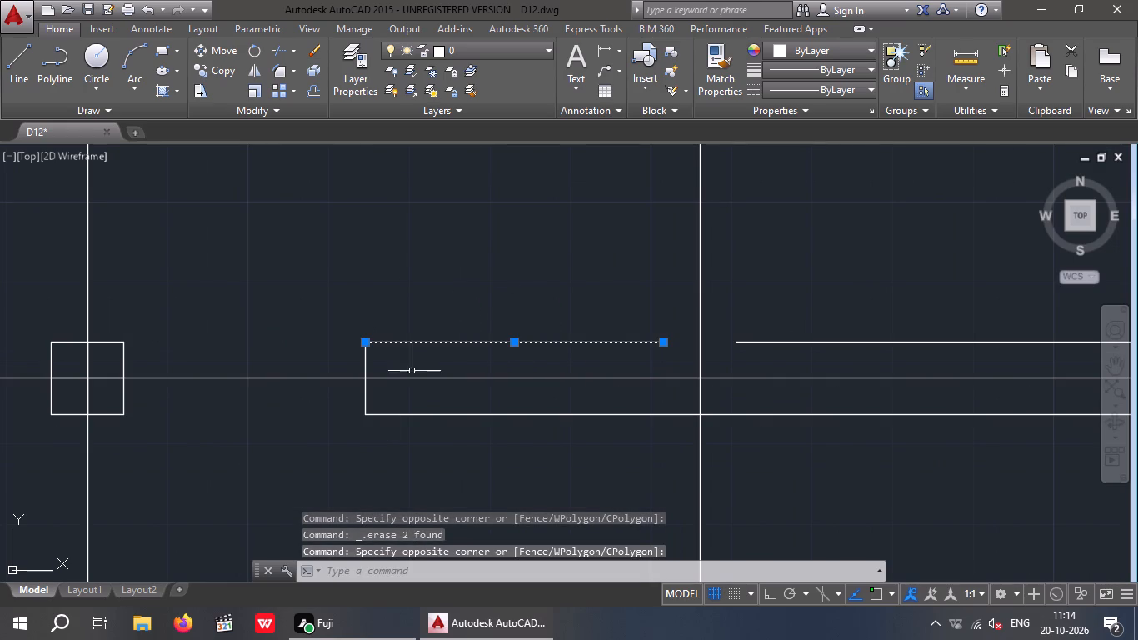
pyautogui.moveTo(417, 429); pyautogui.dragTo(391, 433)
pyautogui.click(340, 406)
pyautogui.scroll(-2, 525, 416)
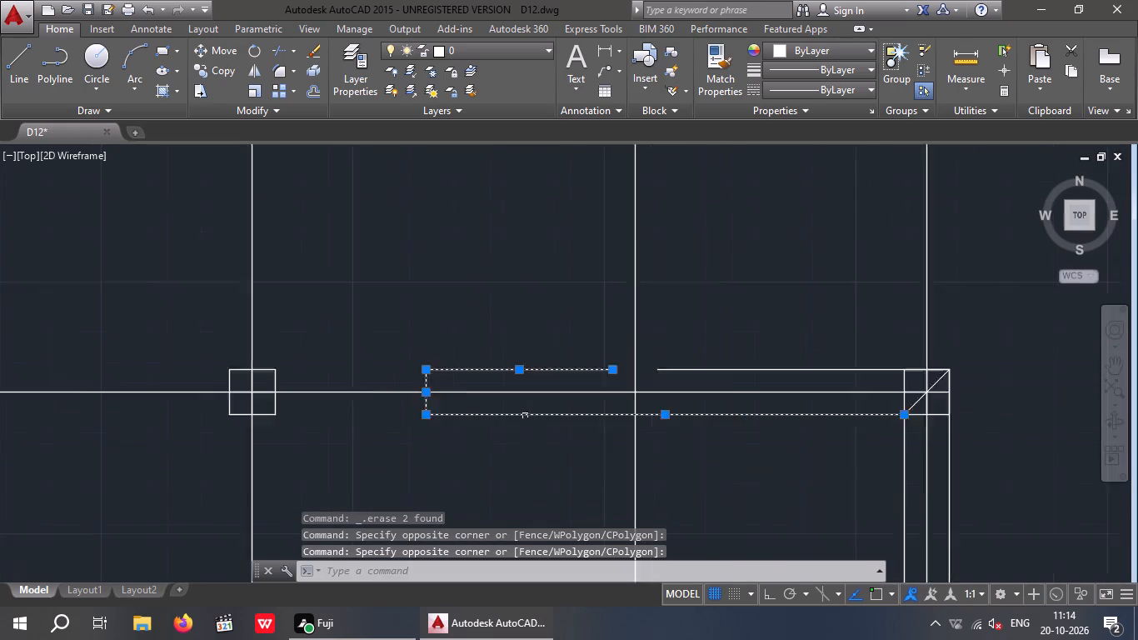
pyautogui.scroll(3, 721, 397)
pyautogui.moveTo(730, 392); pyautogui.dragTo(681, 364)
pyautogui.click(639, 309)
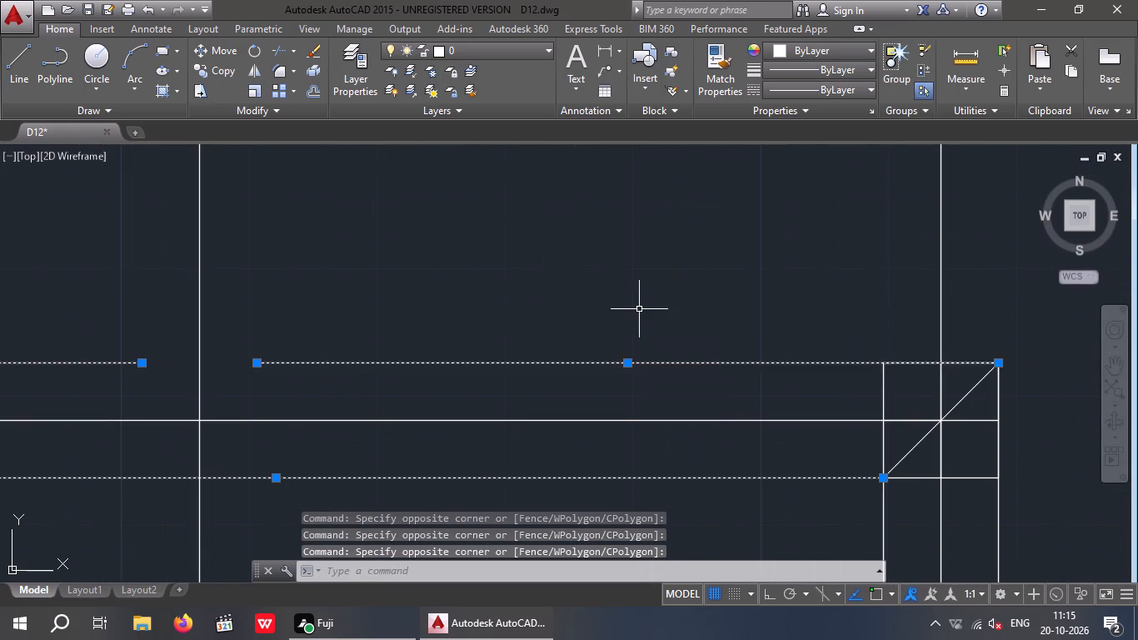
pyautogui.scroll(-2, 639, 309)
pyautogui.scroll(2, 735, 422)
pyautogui.moveTo(744, 380); pyautogui.dragTo(686, 412)
pyautogui.click(685, 413)
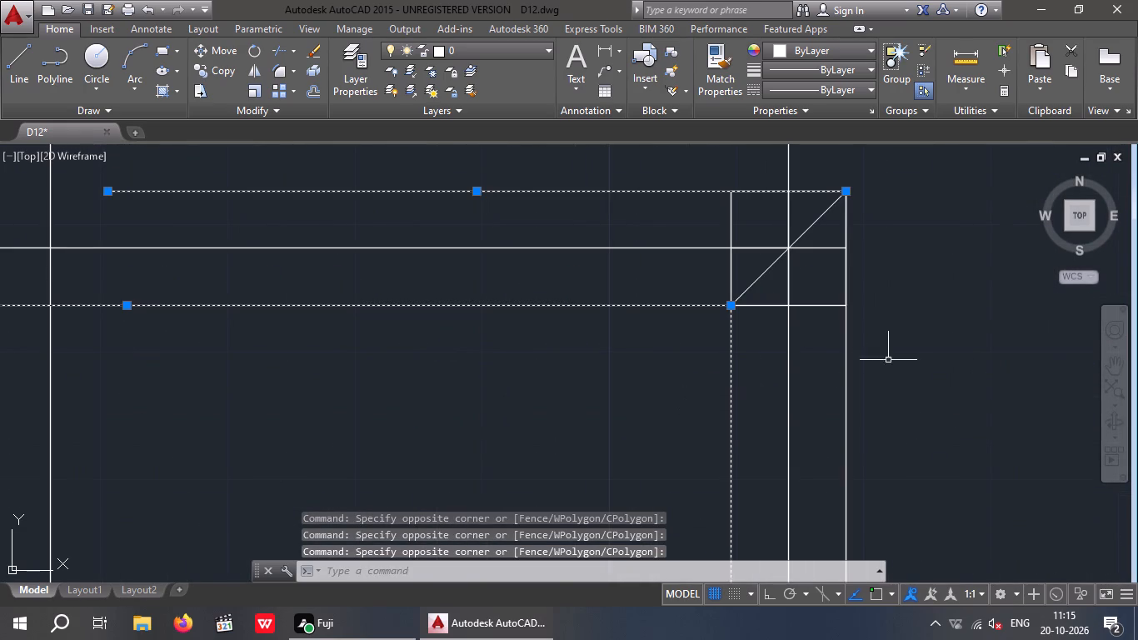
pyautogui.moveTo(894, 343); pyautogui.dragTo(836, 401)
pyautogui.click(836, 401)
pyautogui.scroll(2, 758, 291)
pyautogui.moveTo(777, 301); pyautogui.dragTo(752, 295)
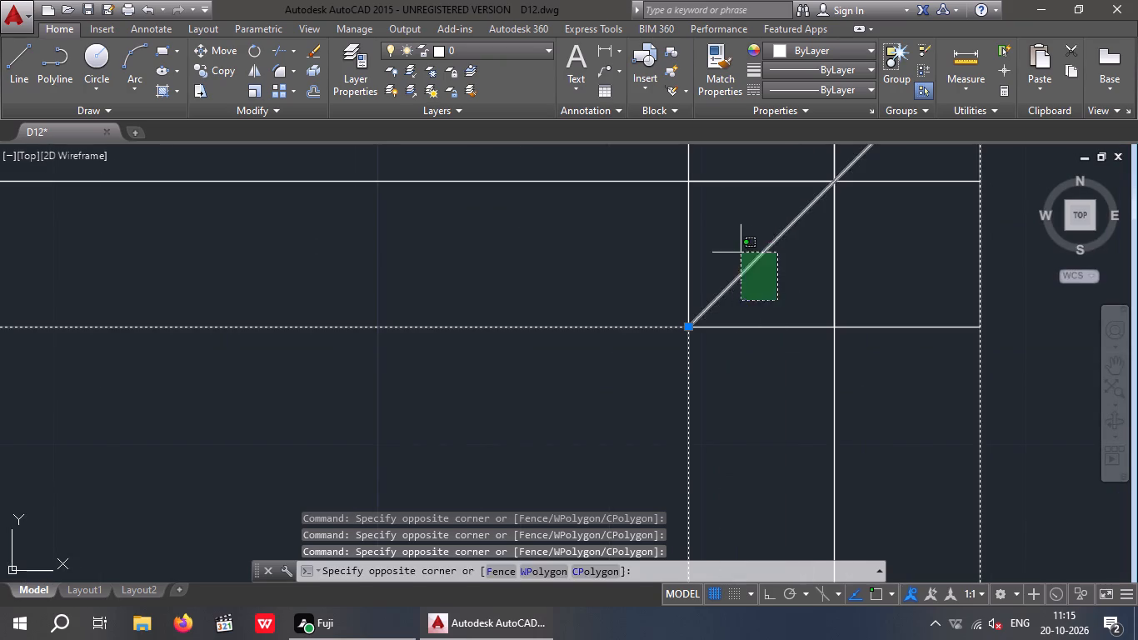
pyautogui.click(736, 243)
pyautogui.press('Delete')
# Erase the short leftover wall-end line crossing the vertical centreline between the fourth and fifth horizontal centrelines.
pyautogui.scroll(-4, 709, 283)
pyautogui.scroll(-3, 618, 328)
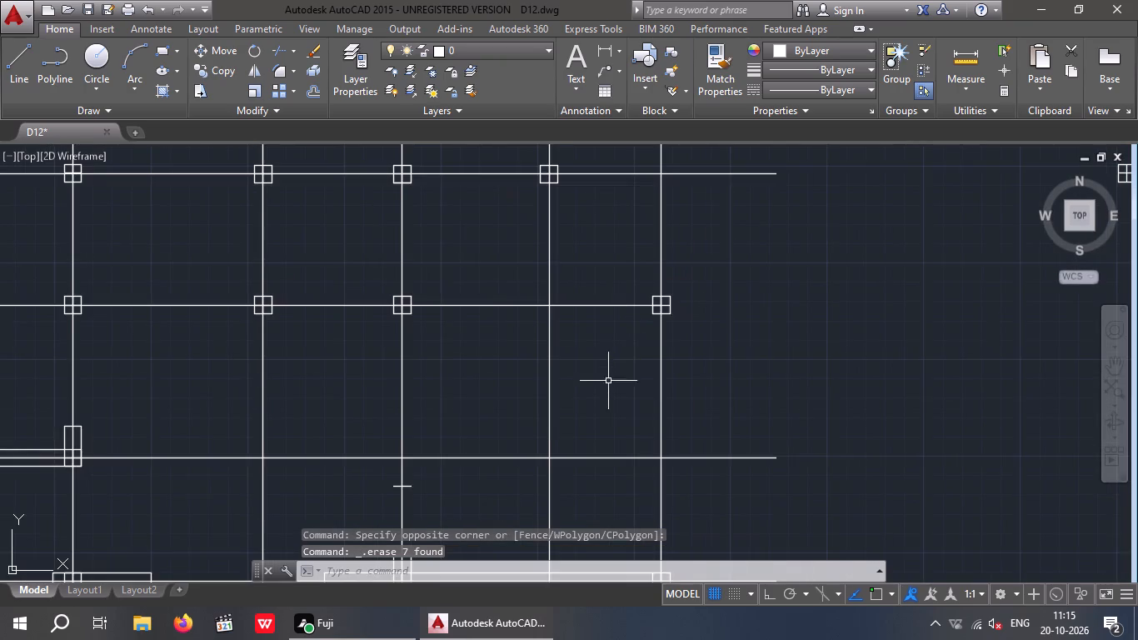
pyautogui.moveTo(603, 375); pyautogui.dragTo(646, 273, button='middle')
pyautogui.scroll(-2, 450, 387)
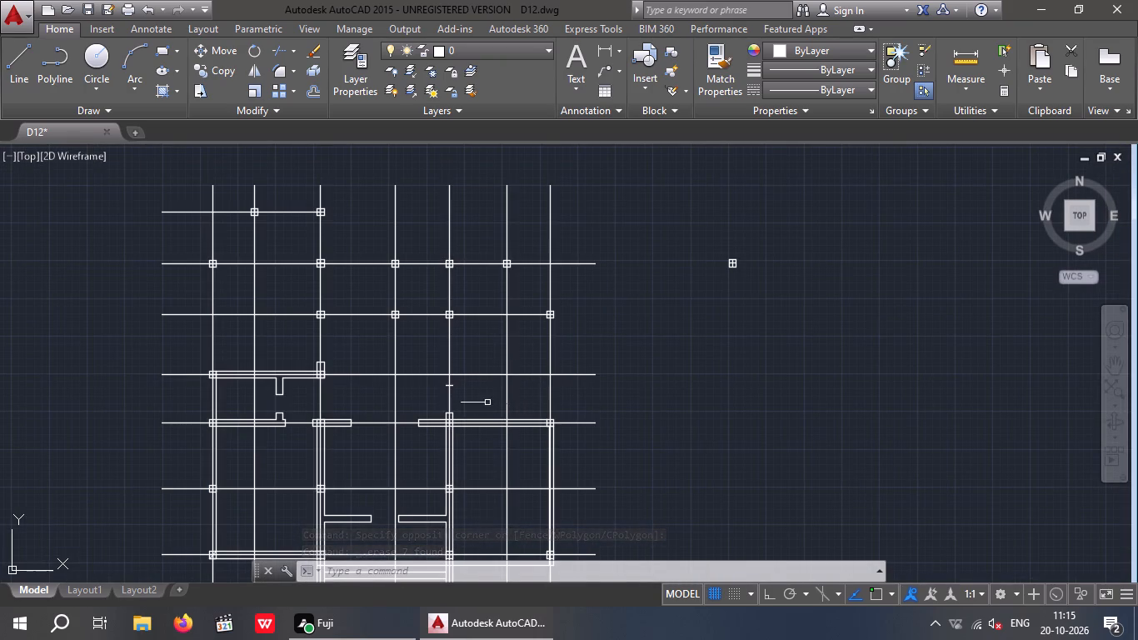
pyautogui.scroll(6, 446, 401)
pyautogui.moveTo(504, 384); pyautogui.dragTo(490, 342)
pyautogui.click(471, 247)
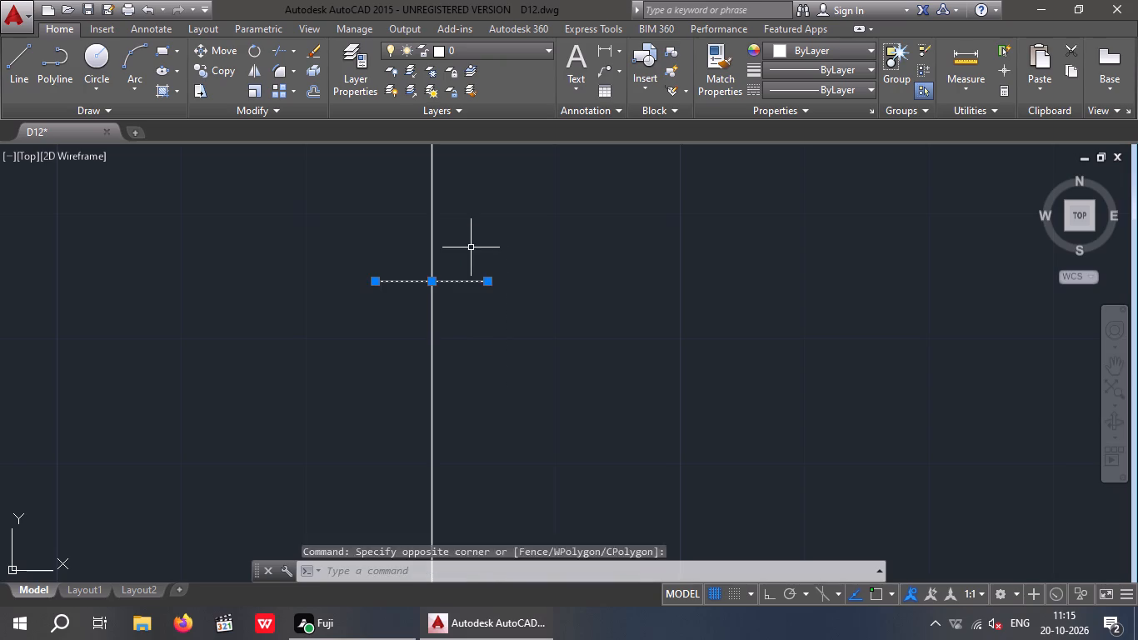
pyautogui.press('Delete')
# Erase the wall faces between the fourth centreline's two left markers, the stub hanging below, and the left wall's inner face beneath.
pyautogui.scroll(-4, 487, 272)
pyautogui.scroll(-2, 572, 304)
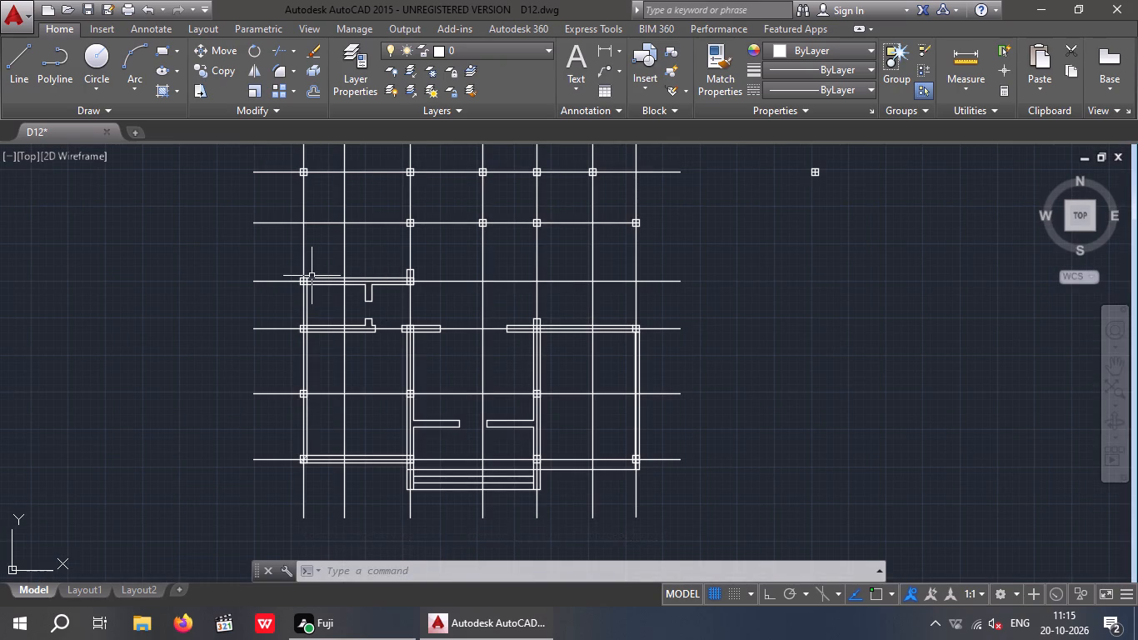
pyautogui.scroll(-2, 357, 297)
pyautogui.scroll(1, 349, 287)
pyautogui.scroll(-1, 349, 287)
pyautogui.scroll(3, 349, 287)
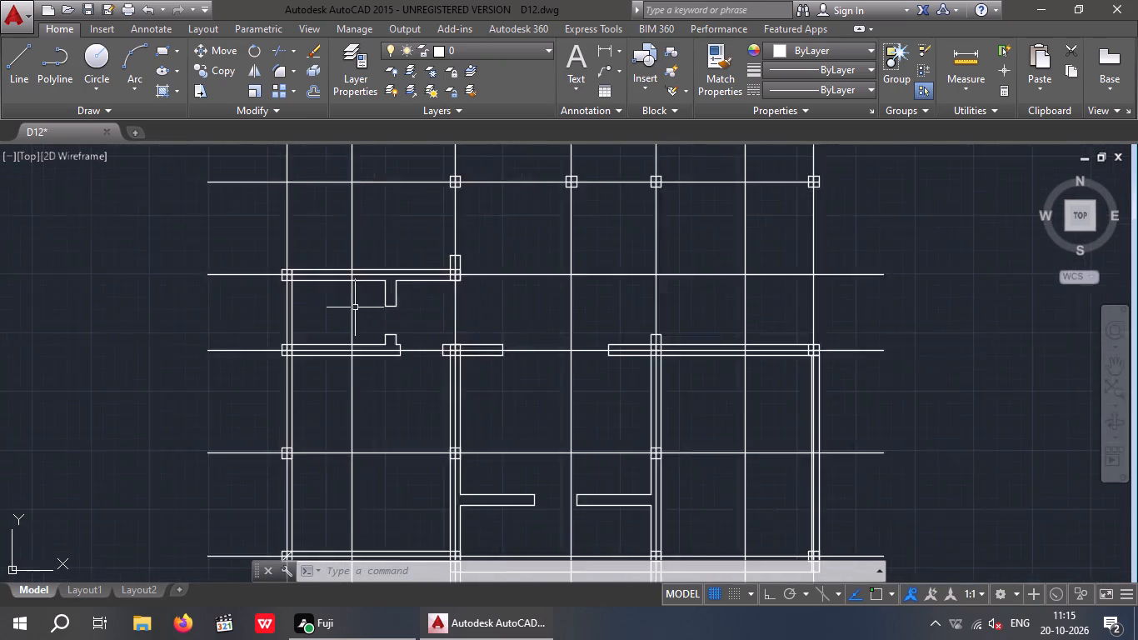
pyautogui.scroll(1, 355, 307)
pyautogui.moveTo(317, 302); pyautogui.dragTo(347, 377, button='middle')
pyautogui.scroll(4, 317, 344)
pyautogui.moveTo(326, 343); pyautogui.dragTo(264, 335)
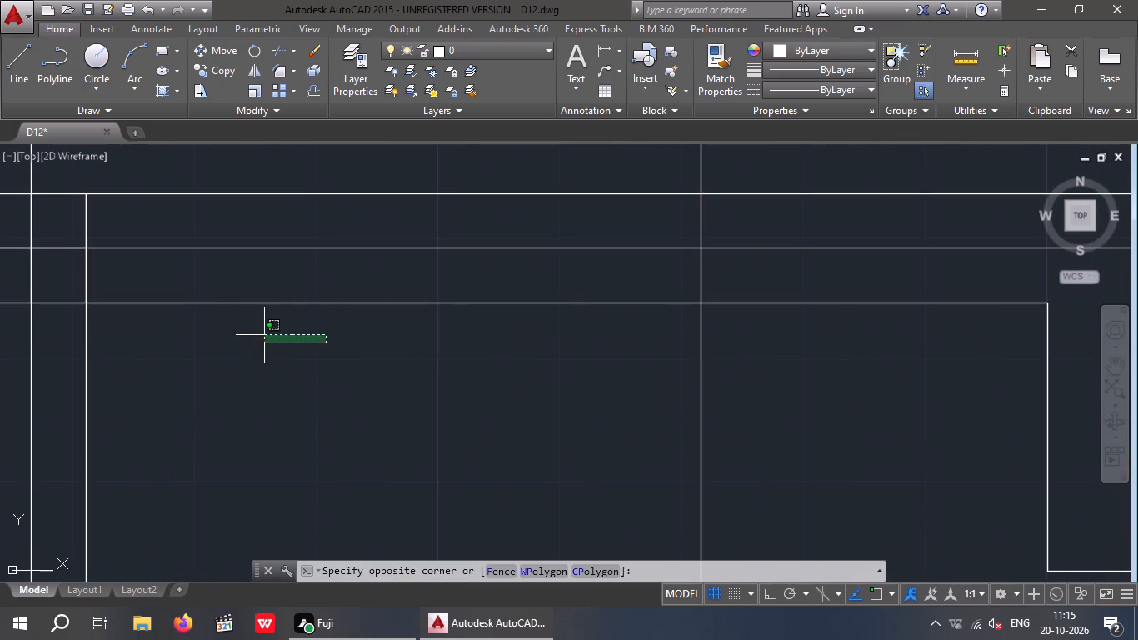
pyautogui.moveTo(264, 335); pyautogui.dragTo(267, 337)
pyautogui.click(157, 284)
pyautogui.moveTo(175, 320); pyautogui.dragTo(97, 386)
pyautogui.click(66, 399)
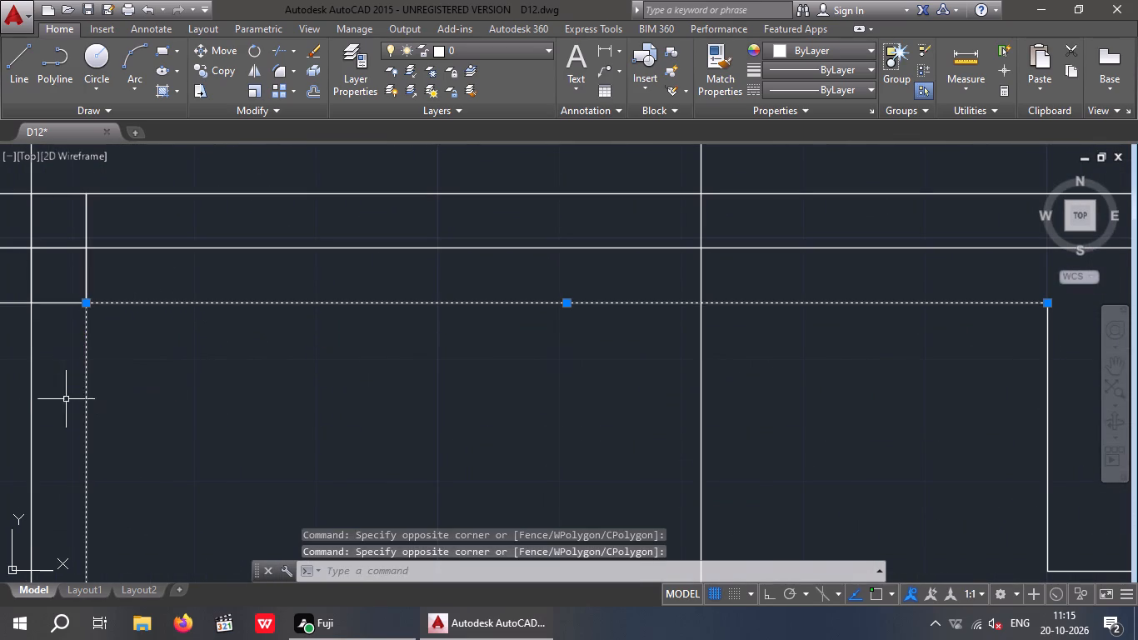
pyautogui.moveTo(261, 220); pyautogui.dragTo(235, 214)
pyautogui.click(214, 168)
pyautogui.scroll(-3, 214, 169)
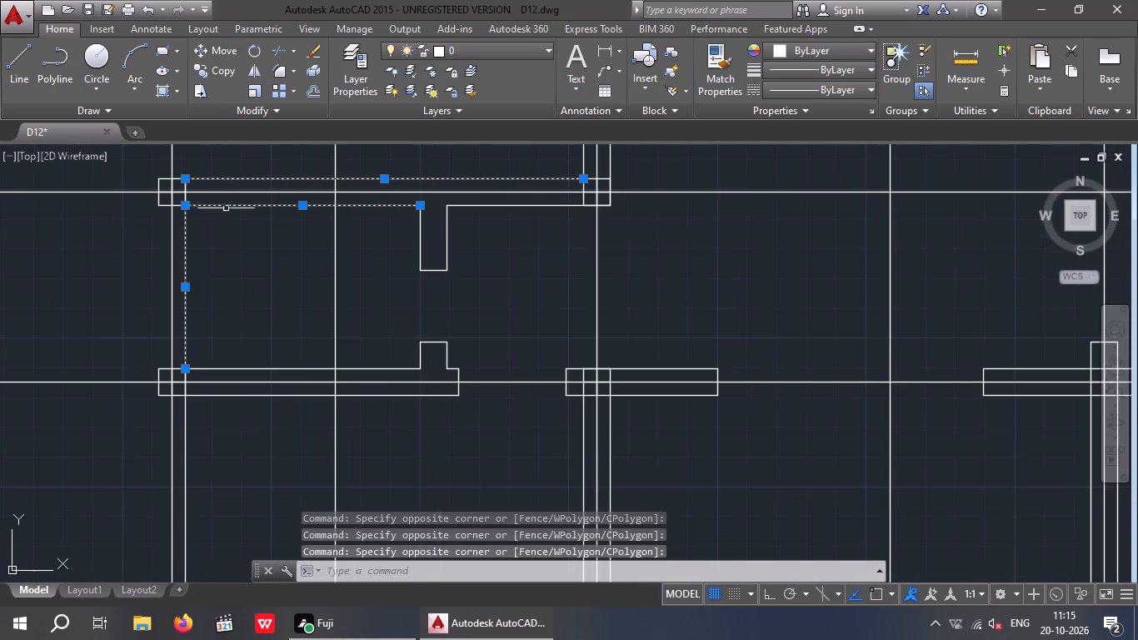
pyautogui.scroll(2, 467, 220)
pyautogui.click(504, 194)
pyautogui.click(277, 292)
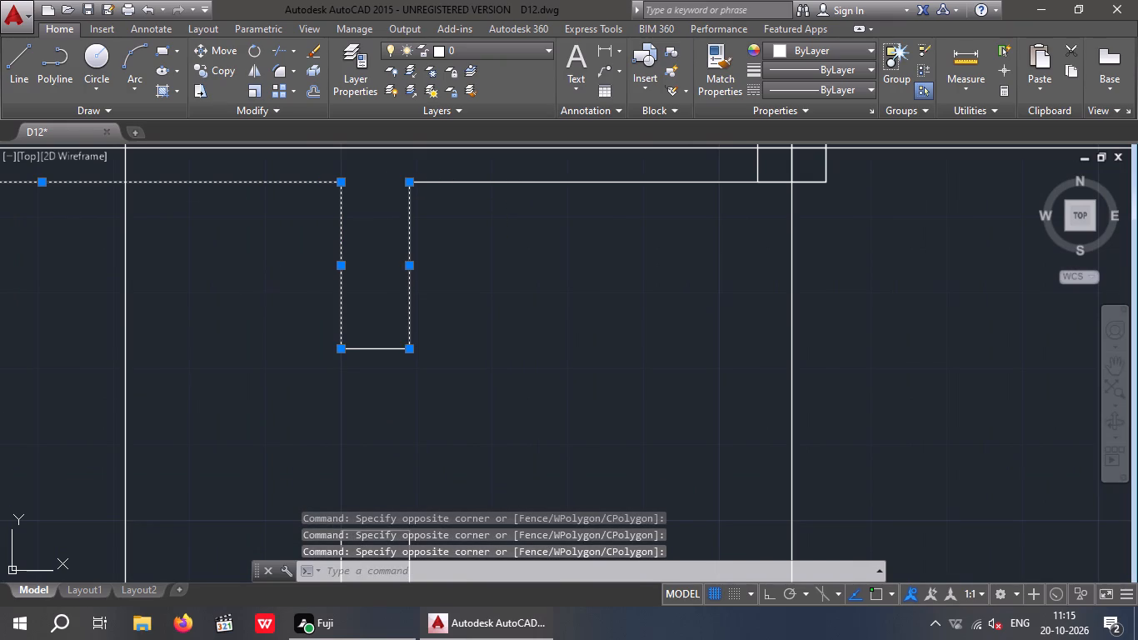
pyautogui.moveTo(448, 292); pyautogui.dragTo(359, 372)
pyautogui.moveTo(353, 377); pyautogui.dragTo(361, 365)
pyautogui.moveTo(570, 273); pyautogui.dragTo(529, 257)
pyautogui.click(490, 172)
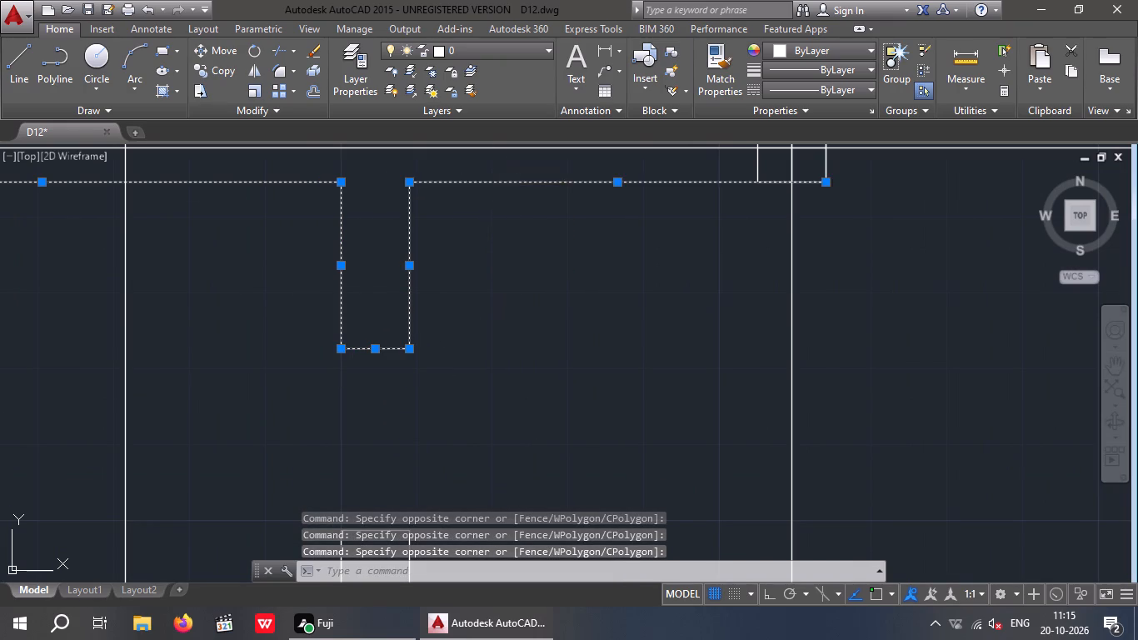
pyautogui.press('Delete')
pyautogui.scroll(-3, 482, 292)
pyautogui.scroll(3, 563, 230)
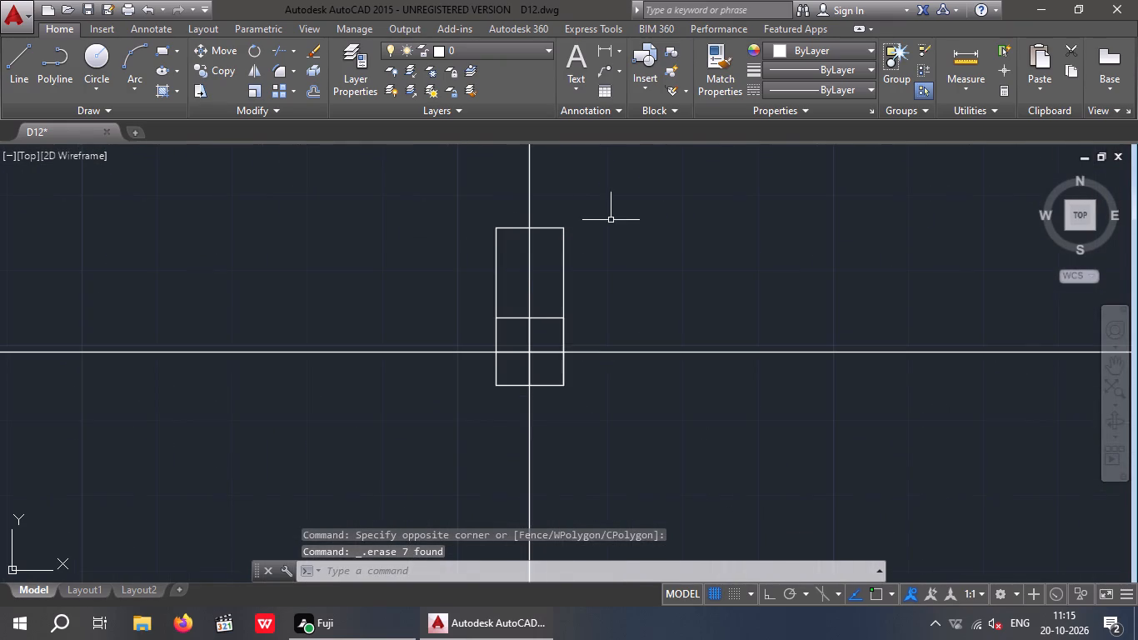
# Erase the wall stub projecting above the fourth centreline's second marker, keeping the square and centrelines.
pyautogui.moveTo(612, 214); pyautogui.dragTo(549, 276)
pyautogui.click(545, 279)
pyautogui.moveTo(508, 260); pyautogui.dragTo(462, 293)
pyautogui.click(462, 293)
pyautogui.press('Delete')
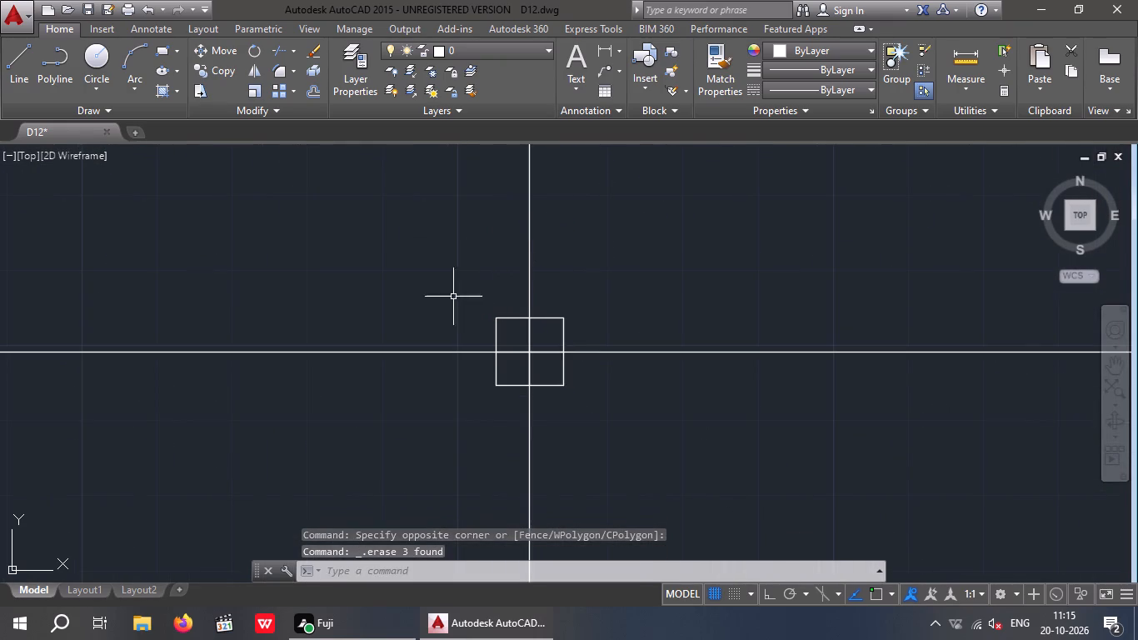
# Erase both wall faces running right from the fifth centreline's left marker and the left wall's inner face below it.
pyautogui.scroll(-3, 409, 279)
pyautogui.scroll(-1, 486, 319)
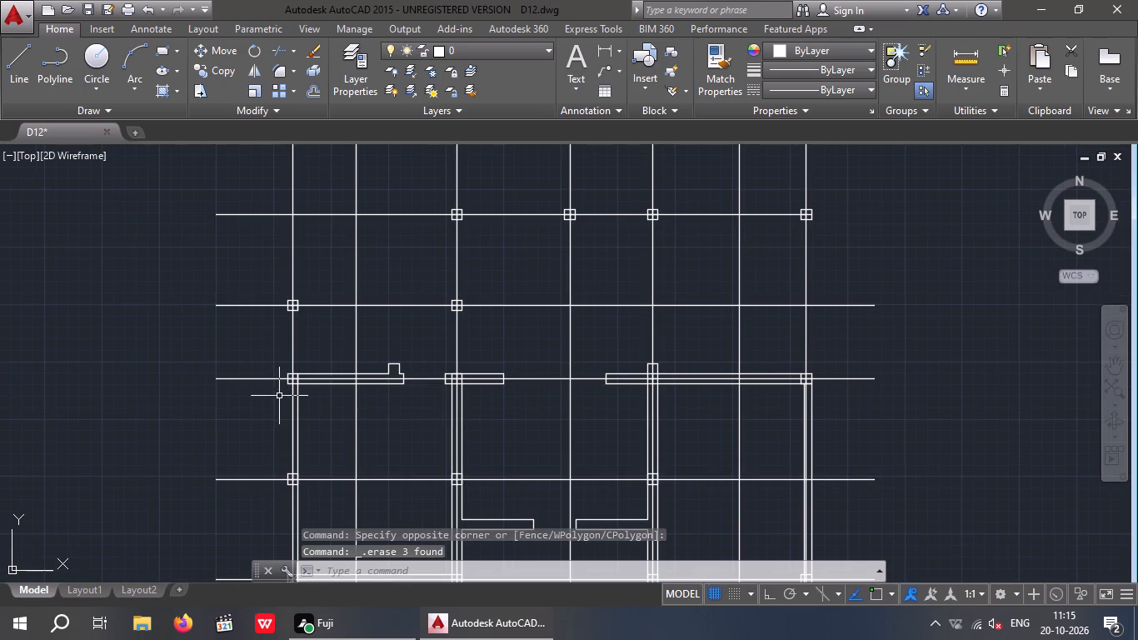
pyautogui.scroll(3, 279, 395)
pyautogui.scroll(2, 380, 363)
pyautogui.moveTo(392, 402); pyautogui.dragTo(381, 390)
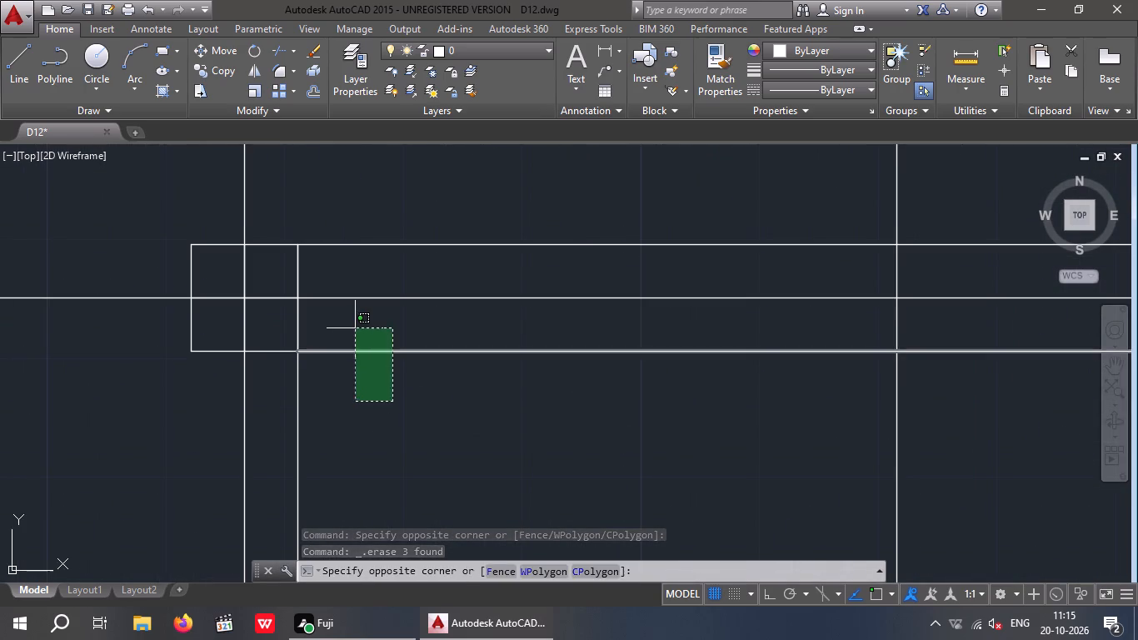
pyautogui.click(355, 328)
pyautogui.moveTo(372, 374); pyautogui.dragTo(290, 419)
pyautogui.click(288, 423)
pyautogui.moveTo(457, 269); pyautogui.dragTo(444, 266)
pyautogui.click(411, 202)
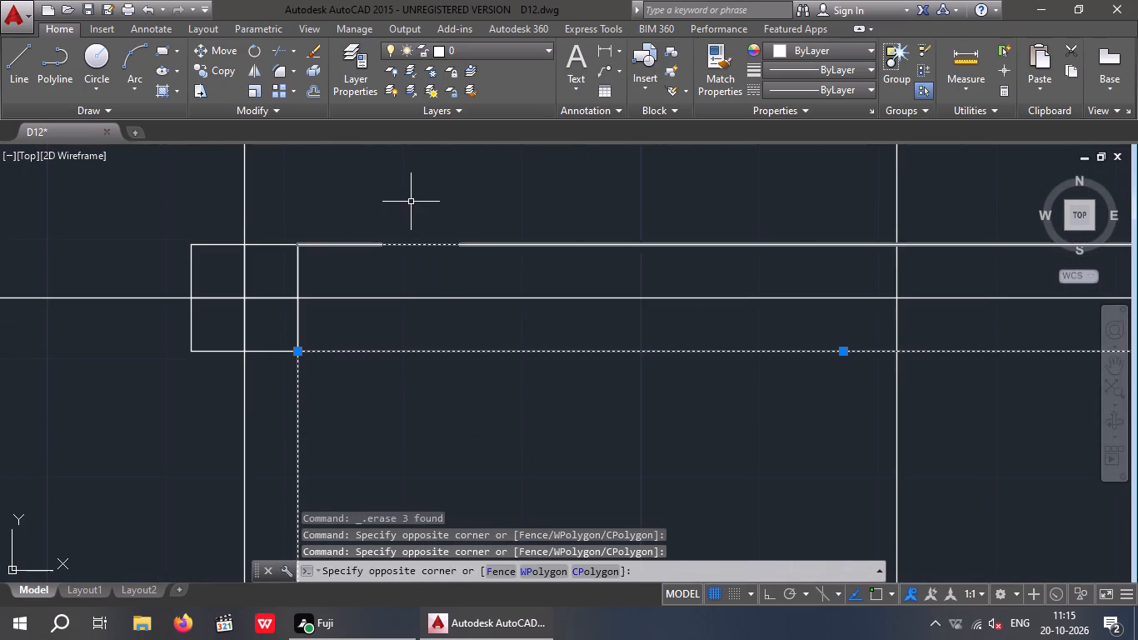
pyautogui.press('Delete')
# Erase the leftover notched wall end on the fifth centreline between its two left intersections with markers.
pyautogui.scroll(-4, 394, 225)
pyautogui.scroll(3, 556, 213)
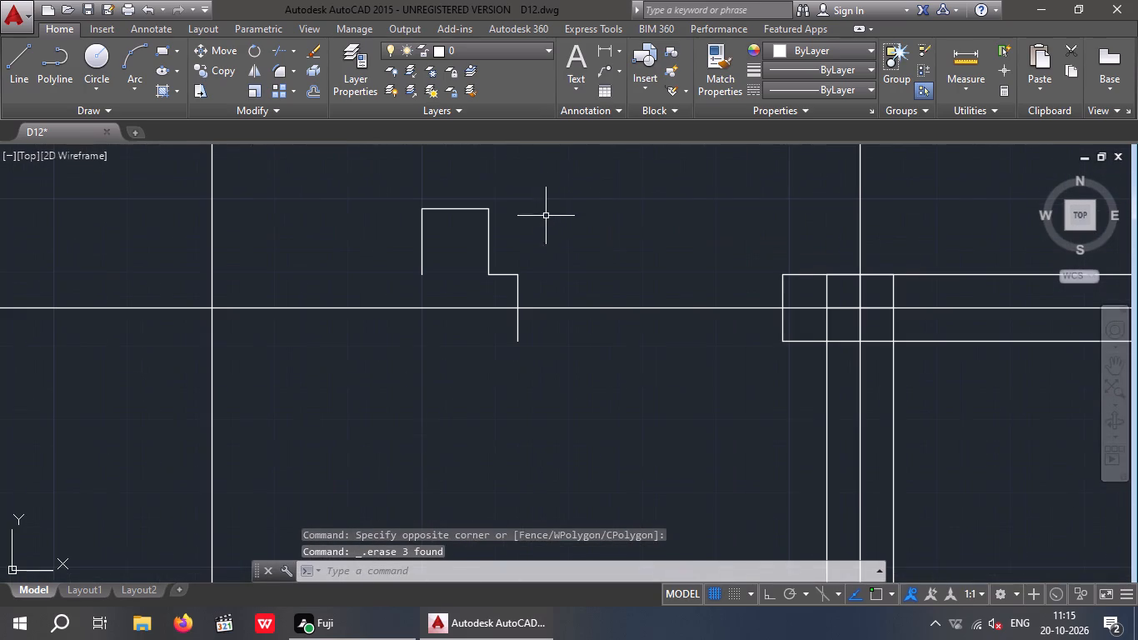
pyautogui.moveTo(572, 182); pyautogui.dragTo(496, 281)
pyautogui.click(397, 291)
pyautogui.press('Delete')
# Erase the short wall end left of the fifth centreline's second marker, along with the wall's upper face on both sides.
pyautogui.scroll(-3, 405, 297)
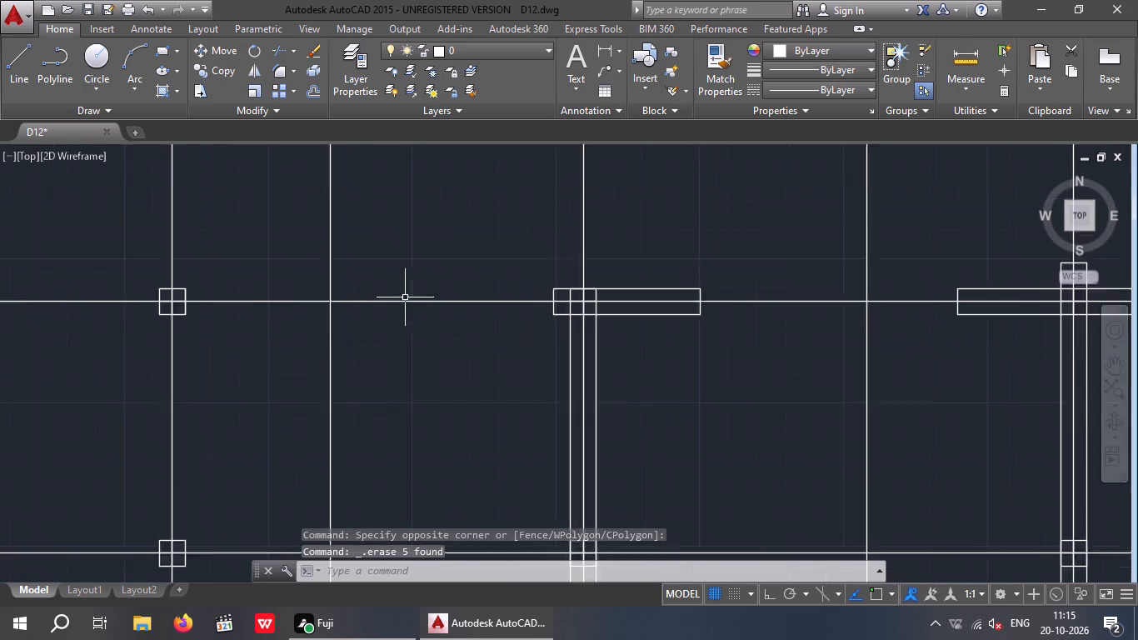
pyautogui.scroll(3, 522, 321)
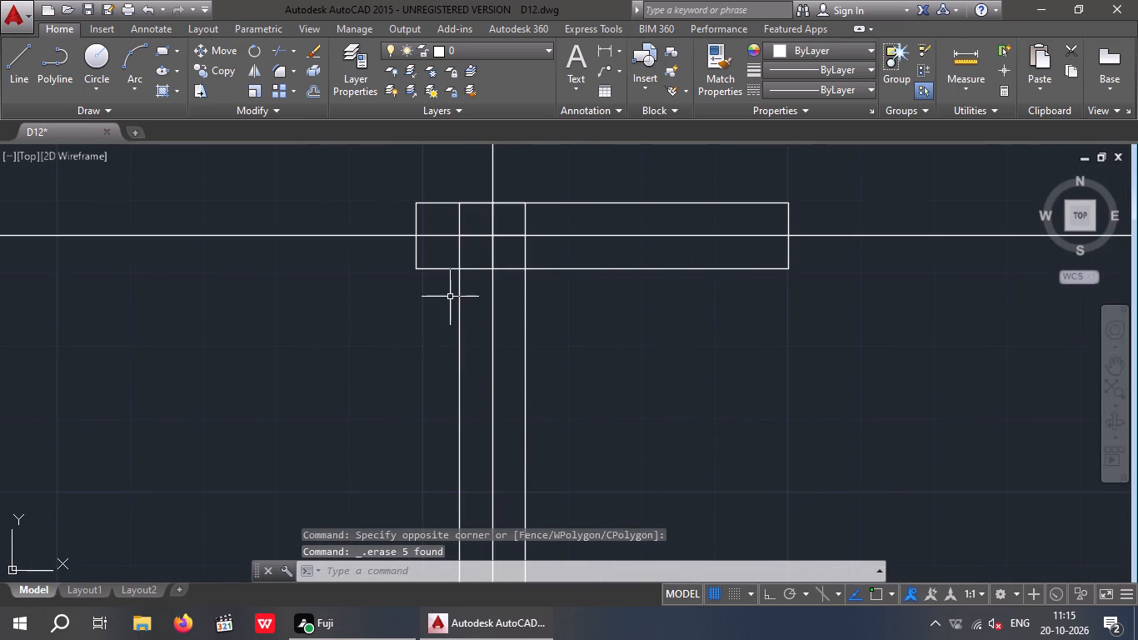
pyautogui.click(438, 294)
pyautogui.click(407, 253)
pyautogui.press('Delete')
pyautogui.moveTo(437, 219); pyautogui.dragTo(427, 206)
pyautogui.click(408, 167)
pyautogui.press('Delete')
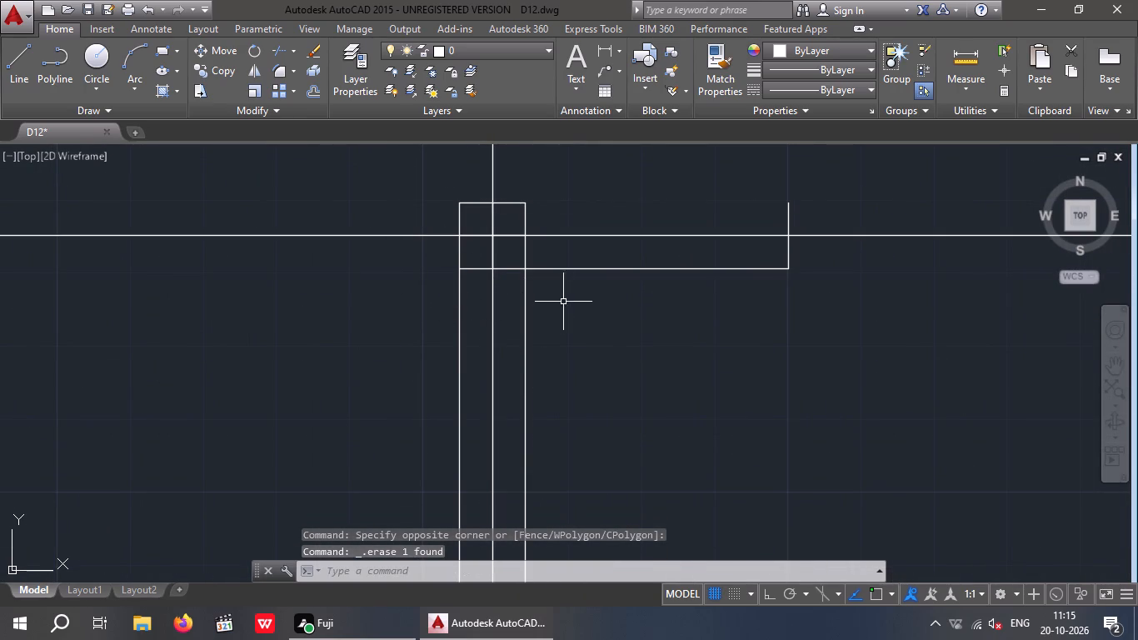
# Erase that wall's remaining lower face and right end, plus both vertical wall faces below the fifth centreline's second marker.
pyautogui.click(826, 258)
pyautogui.click(701, 283)
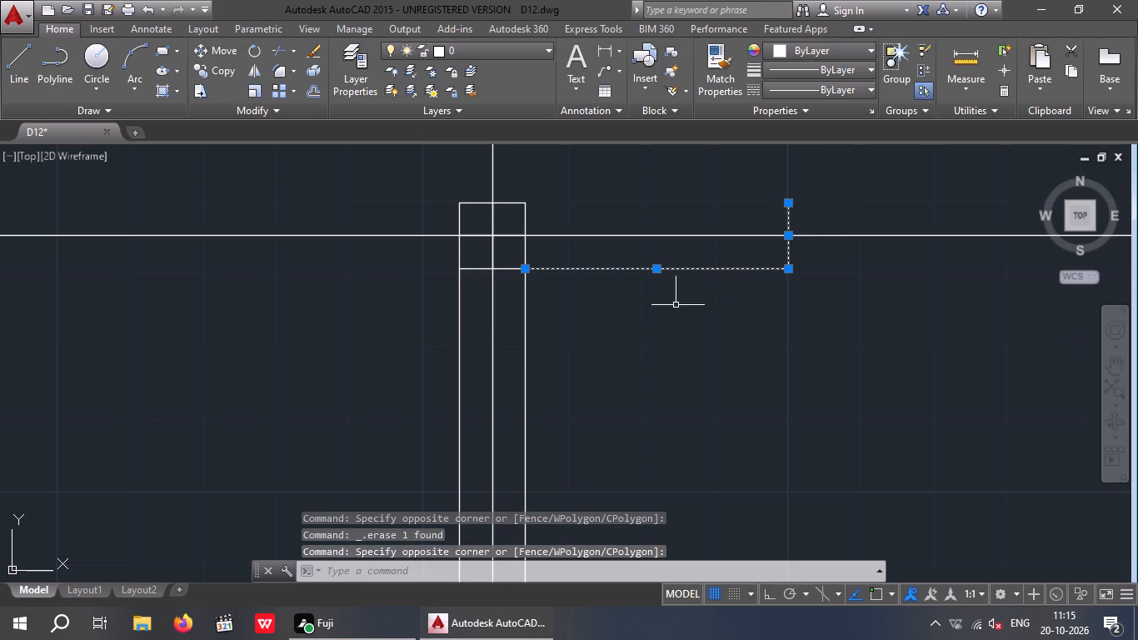
pyautogui.moveTo(571, 325); pyautogui.dragTo(556, 335)
pyautogui.click(509, 353)
pyautogui.moveTo(471, 345); pyautogui.dragTo(432, 364)
pyautogui.click(409, 366)
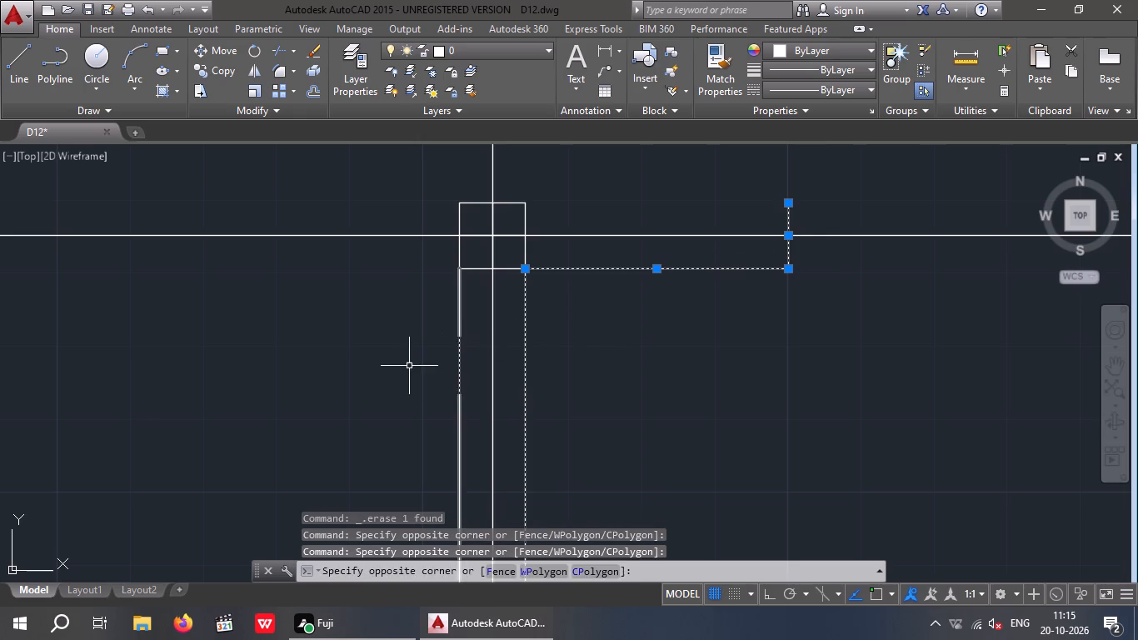
pyautogui.press('Delete')
# Erase the stub above the fifth centreline's third column position, the wall outline on its left and both wall faces below.
pyautogui.scroll(-3, 372, 322)
pyautogui.moveTo(488, 351); pyautogui.dragTo(314, 347, button='middle')
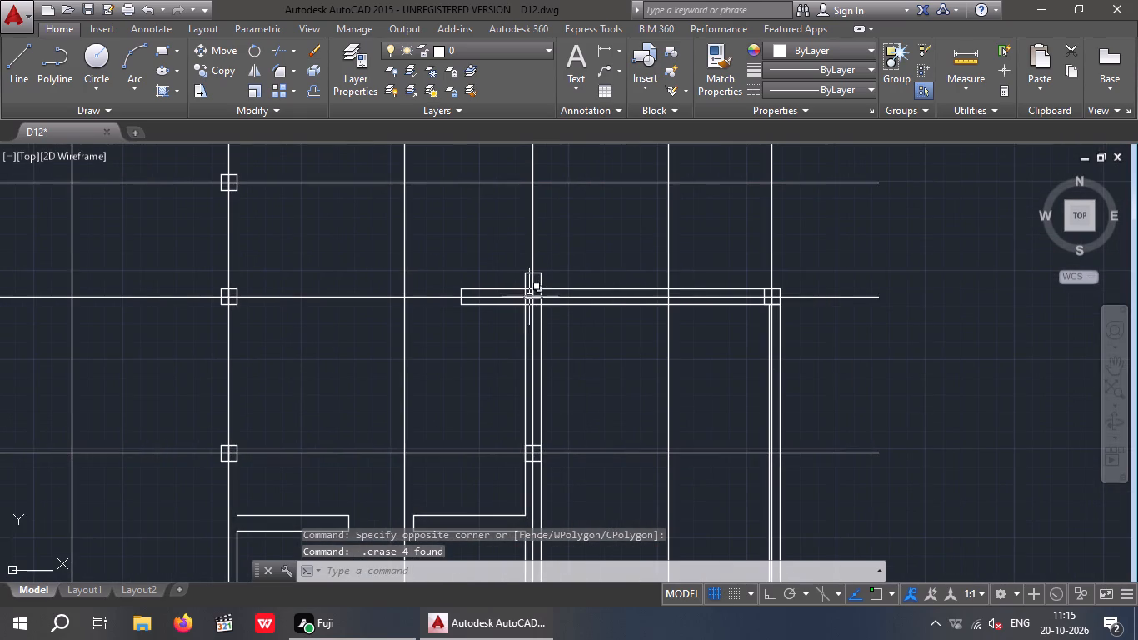
pyautogui.scroll(4, 528, 284)
pyautogui.scroll(-2, 576, 273)
pyautogui.scroll(3, 590, 242)
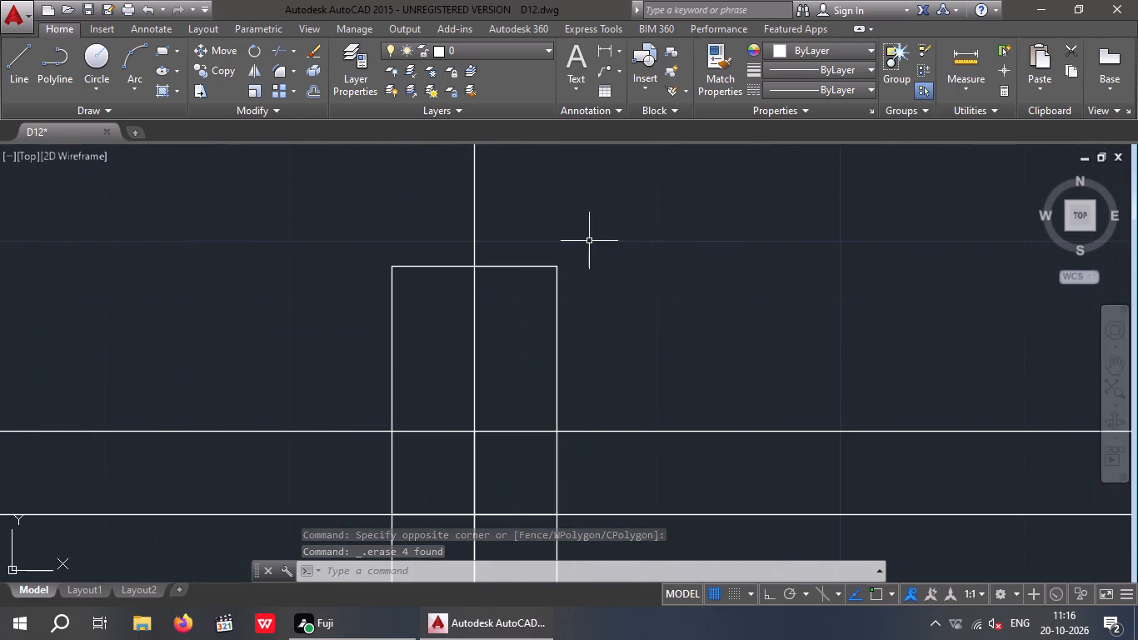
pyautogui.moveTo(618, 224); pyautogui.dragTo(557, 300)
pyautogui.click(525, 317)
pyautogui.moveTo(436, 331); pyautogui.dragTo(363, 380)
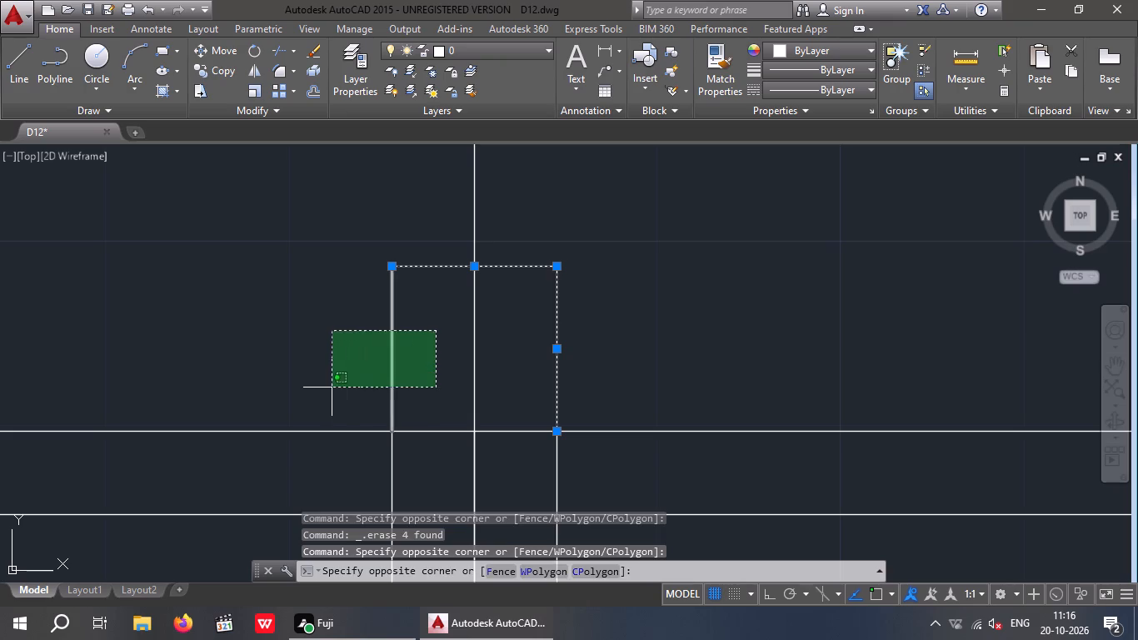
pyautogui.click(332, 387)
pyautogui.scroll(-3, 378, 332)
pyautogui.scroll(3, 246, 358)
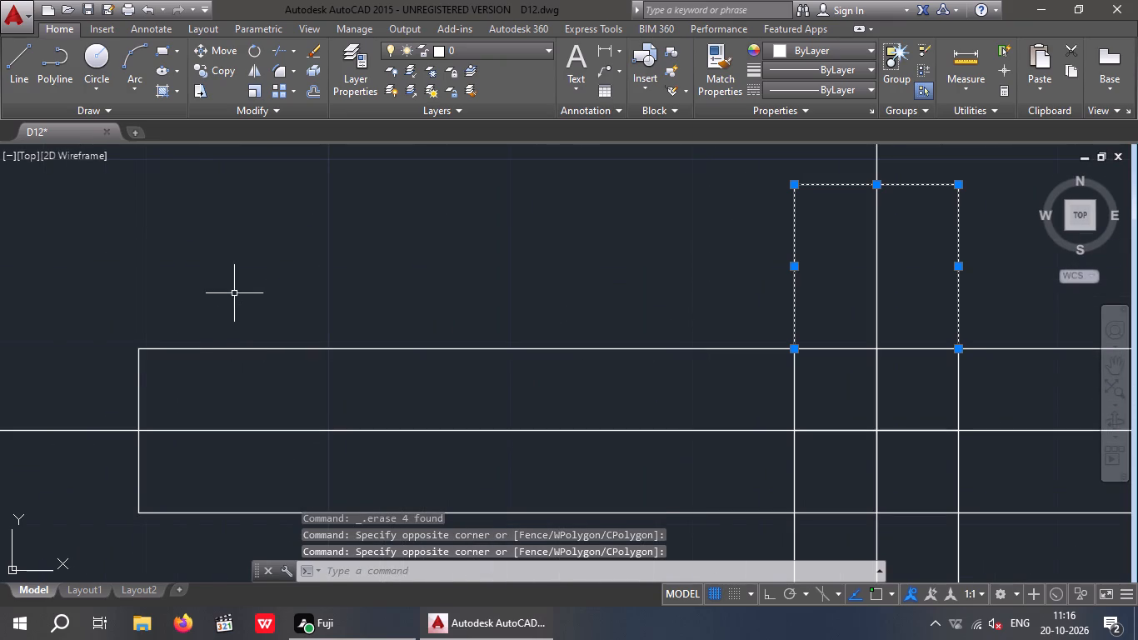
pyautogui.moveTo(235, 292); pyautogui.dragTo(138, 369)
pyautogui.click(110, 377)
pyautogui.scroll(-3, 230, 395)
pyautogui.scroll(3, 269, 457)
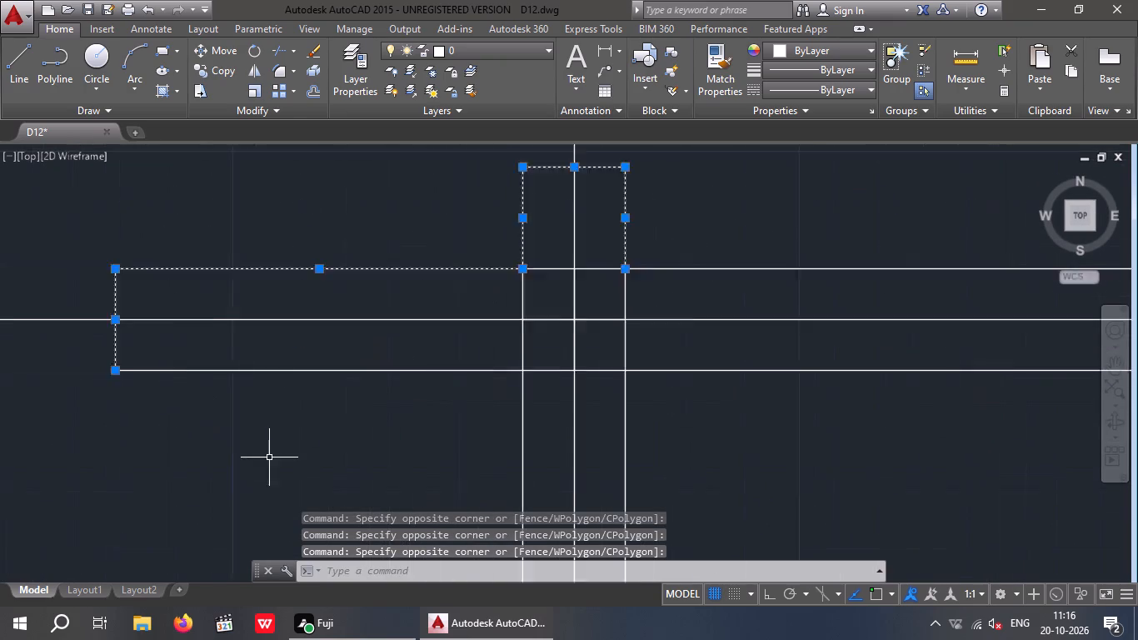
pyautogui.moveTo(441, 438); pyautogui.dragTo(356, 421)
pyautogui.click(295, 289)
pyautogui.scroll(-2, 295, 289)
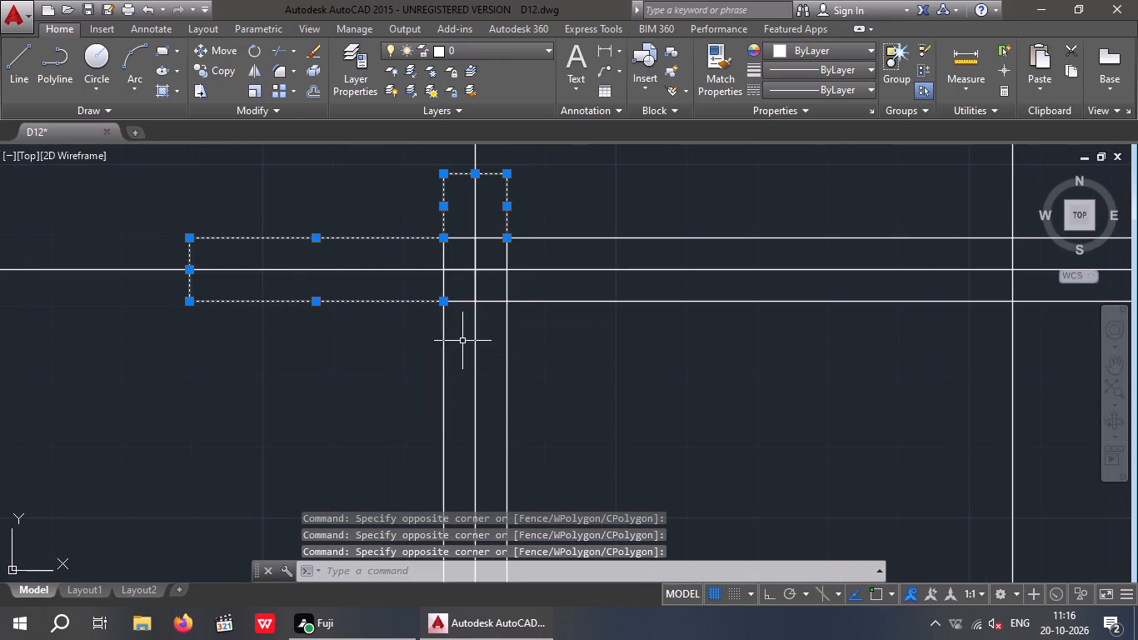
pyautogui.scroll(2, 463, 341)
pyautogui.moveTo(455, 331); pyautogui.dragTo(386, 360)
pyautogui.click(320, 383)
pyautogui.moveTo(640, 302); pyautogui.dragTo(528, 374)
pyautogui.click(523, 377)
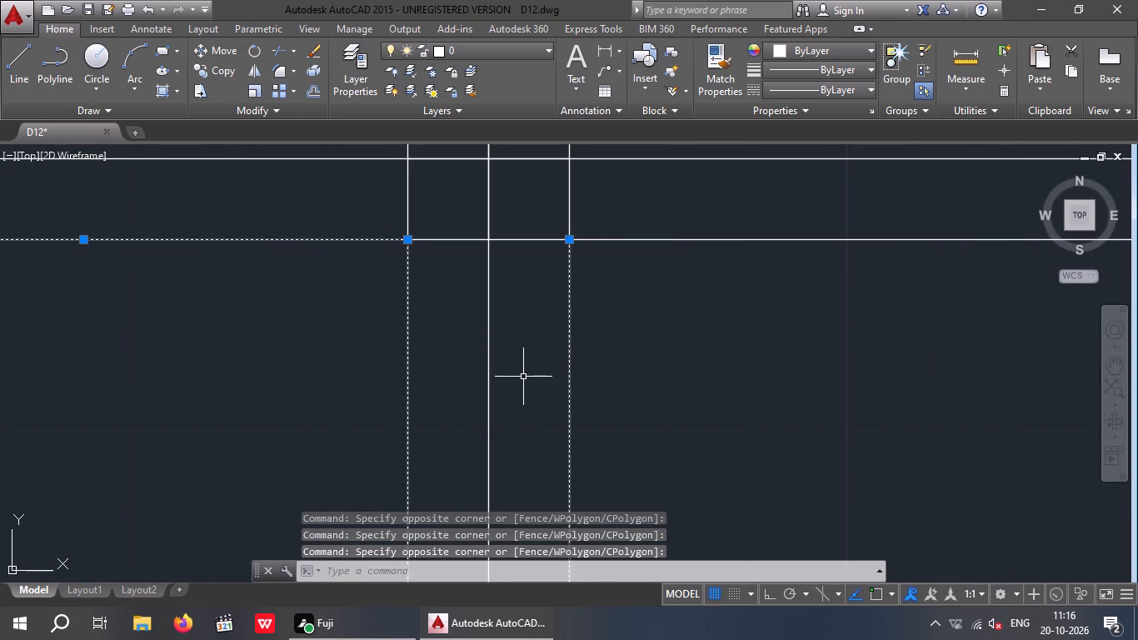
pyautogui.press('Delete')
# Erase both wall faces along the fifth centreline between its third marker and the right corner marker.
pyautogui.scroll(-3, 552, 342)
pyautogui.scroll(2, 630, 297)
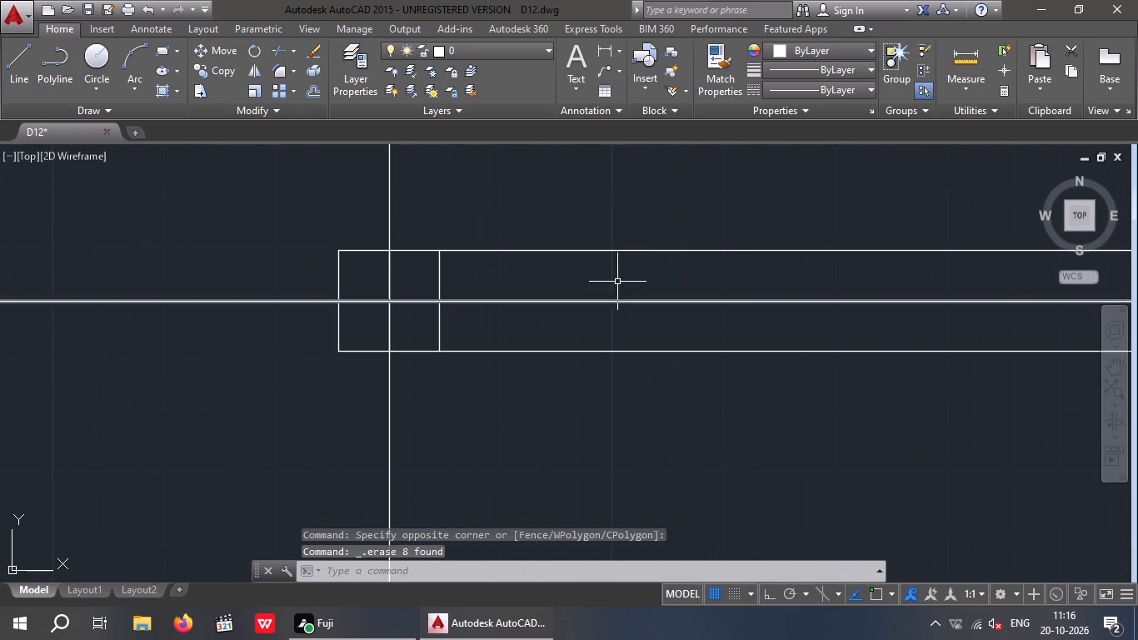
pyautogui.moveTo(617, 282); pyautogui.dragTo(586, 255)
pyautogui.click(571, 226)
pyautogui.moveTo(588, 396); pyautogui.dragTo(531, 357)
pyautogui.click(518, 329)
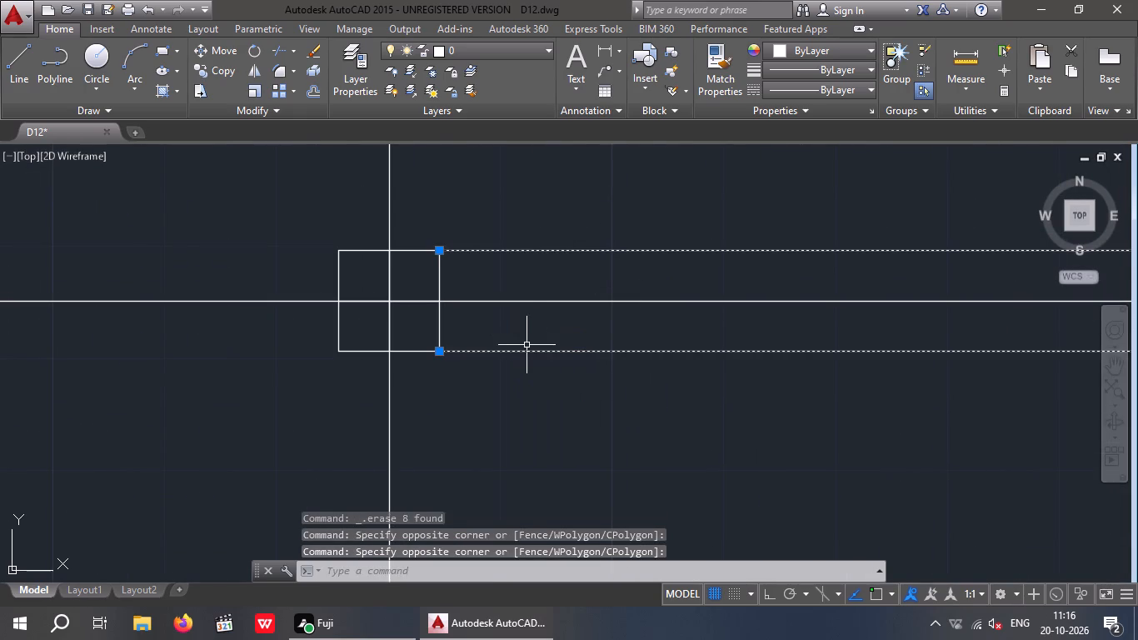
pyautogui.press('Delete')
# Erase both vertical wall lines running down from the fifth centreline's right corner marker, keeping the centreline.
pyautogui.scroll(-3, 523, 350)
pyautogui.scroll(-2, 622, 401)
pyautogui.scroll(4, 718, 406)
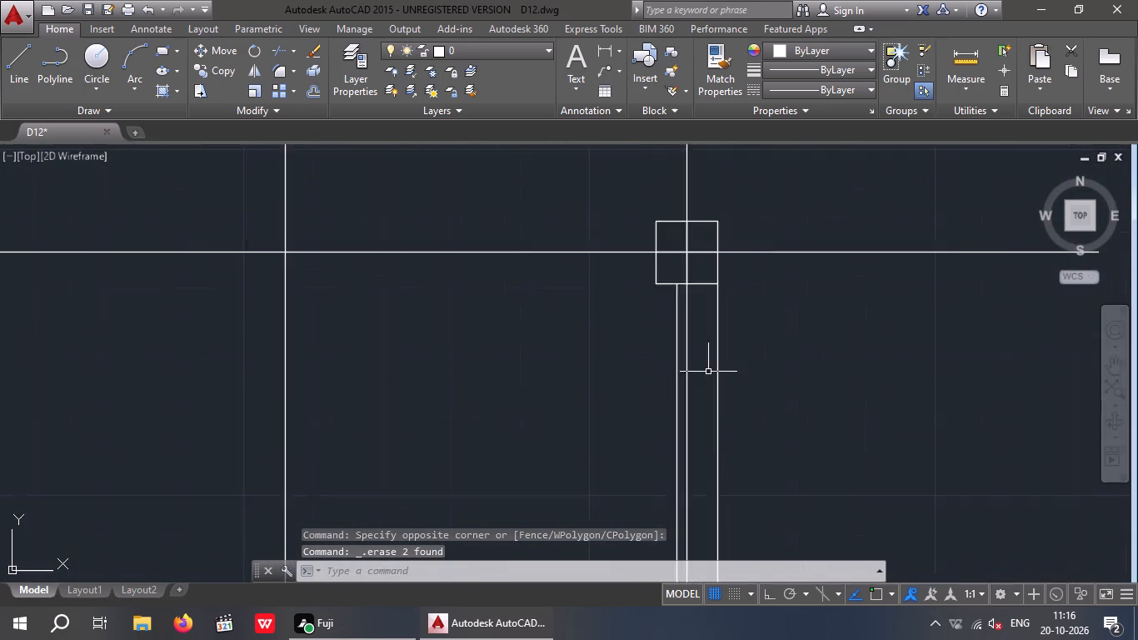
pyautogui.scroll(2, 708, 372)
pyautogui.moveTo(793, 313); pyautogui.dragTo(673, 386)
pyautogui.moveTo(684, 383); pyautogui.dragTo(676, 388)
pyautogui.scroll(-3, 635, 395)
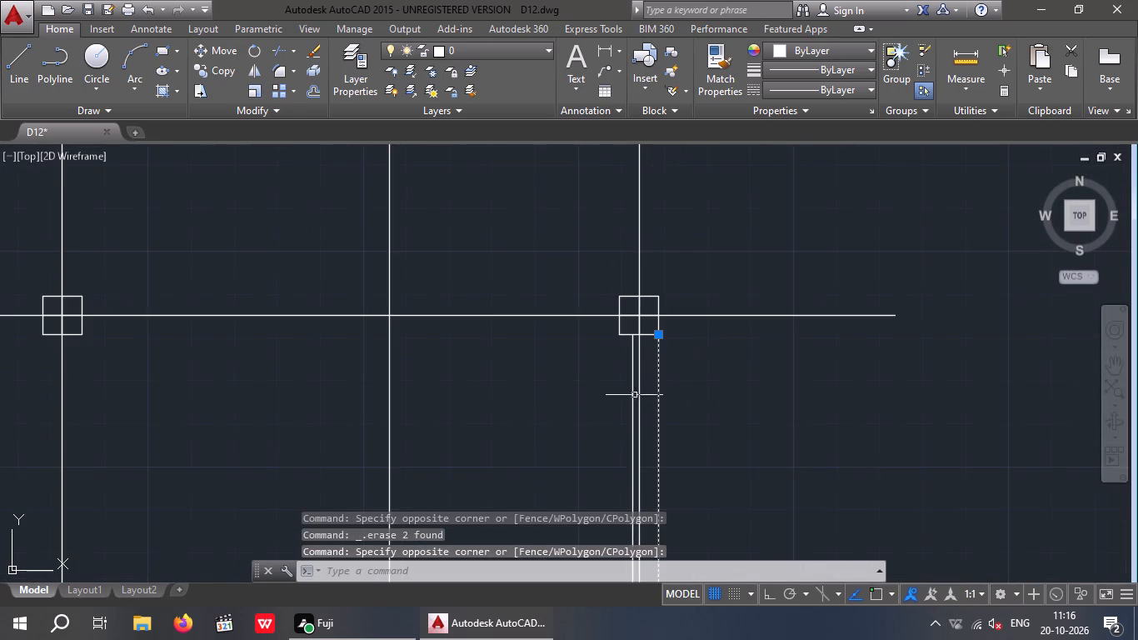
pyautogui.scroll(3, 626, 407)
pyautogui.moveTo(665, 375); pyautogui.dragTo(614, 407)
pyautogui.click(613, 407)
pyautogui.press('Delete')
# Erase both wall faces along the bottom centreline between its two left markers.
pyautogui.scroll(-2, 537, 384)
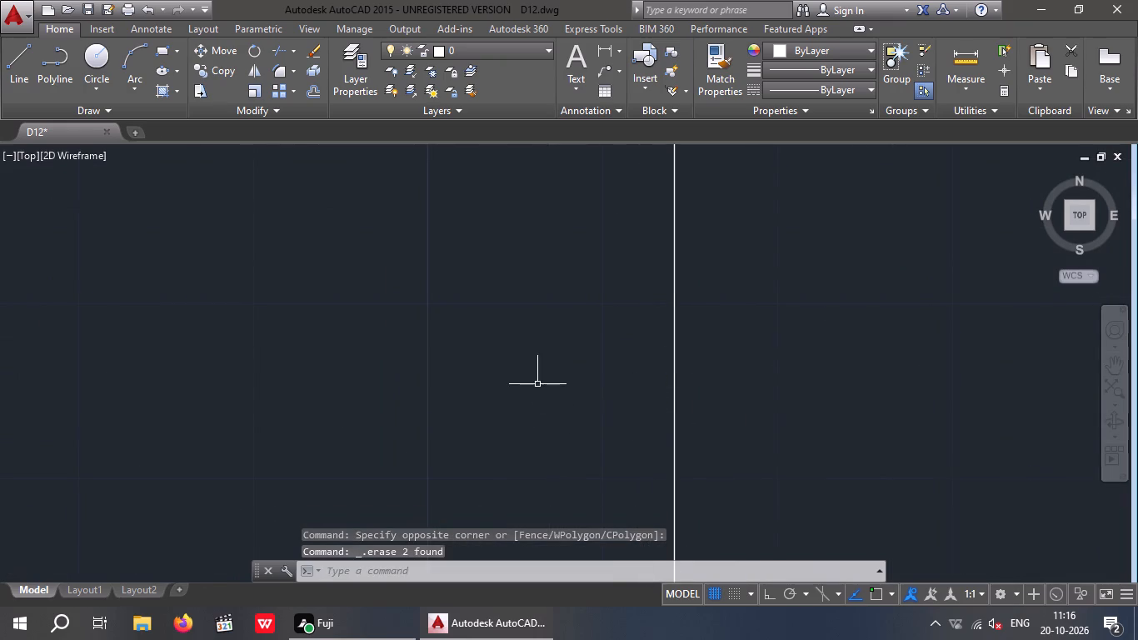
pyautogui.scroll(-3, 537, 384)
pyautogui.scroll(-2, 479, 424)
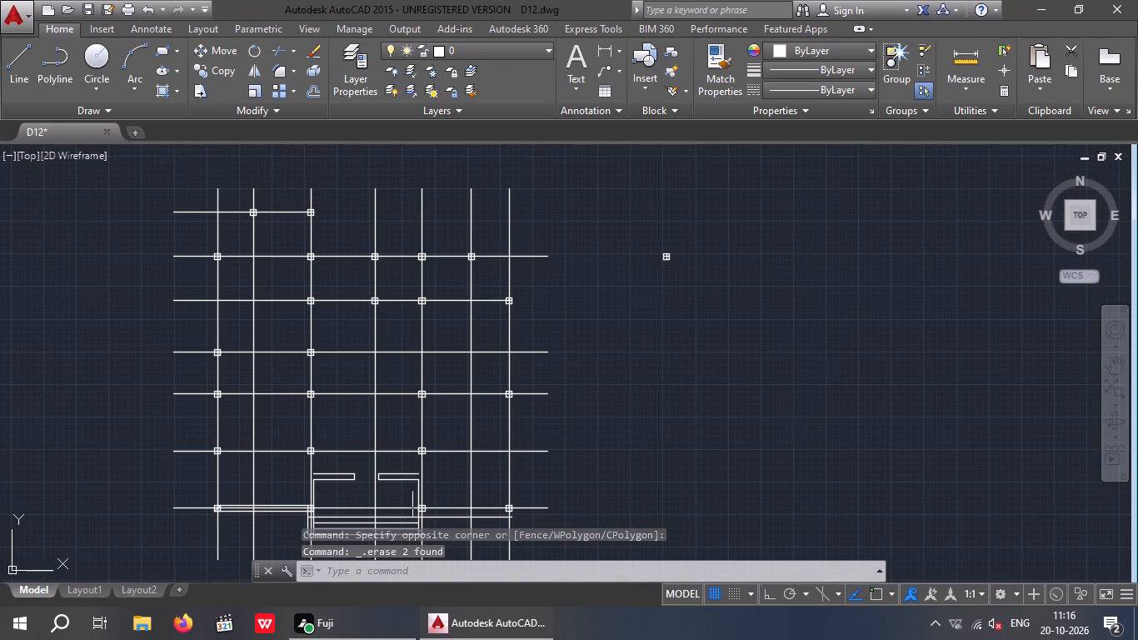
pyautogui.moveTo(452, 472); pyautogui.dragTo(469, 429, button='middle')
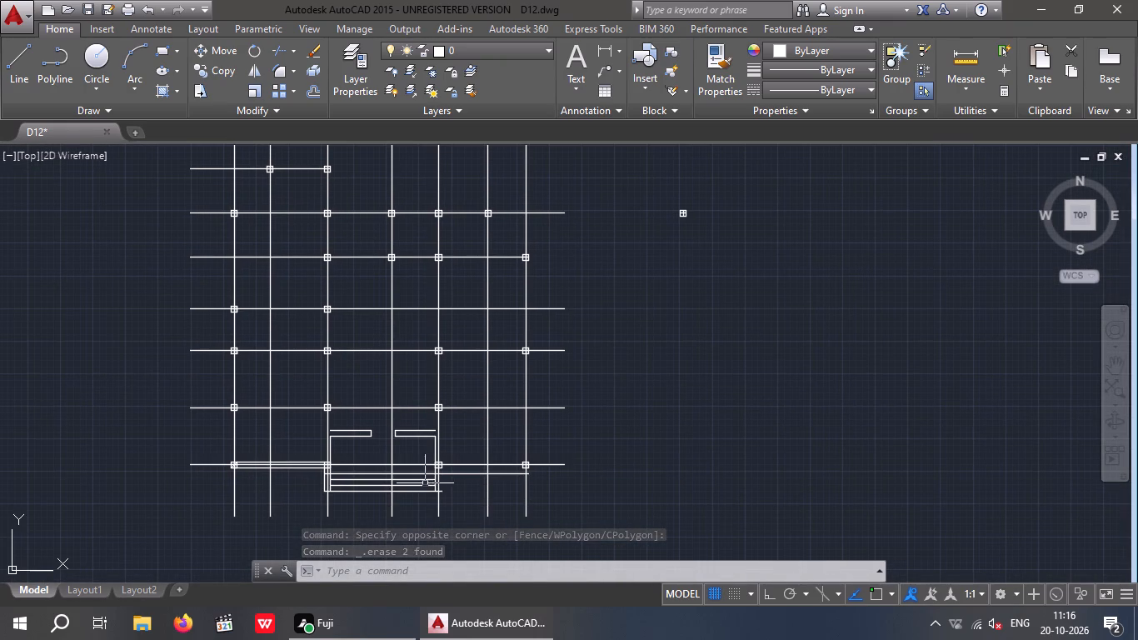
pyautogui.scroll(2, 247, 481)
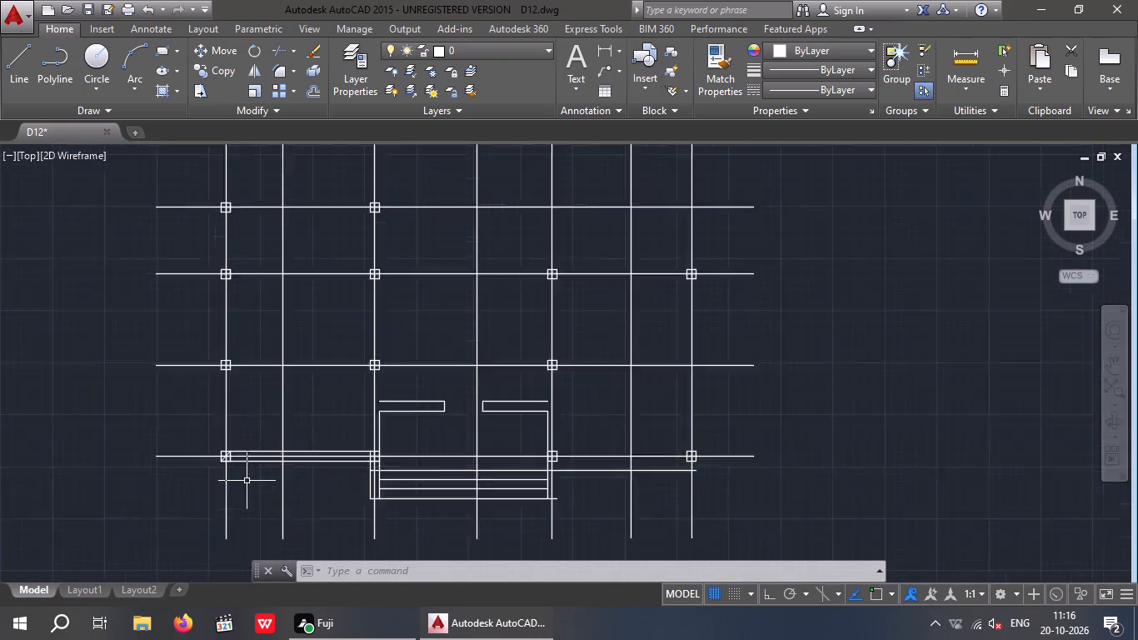
pyautogui.scroll(2, 247, 480)
pyautogui.scroll(3, 224, 405)
pyautogui.moveTo(255, 447); pyautogui.dragTo(215, 417)
pyautogui.click(200, 365)
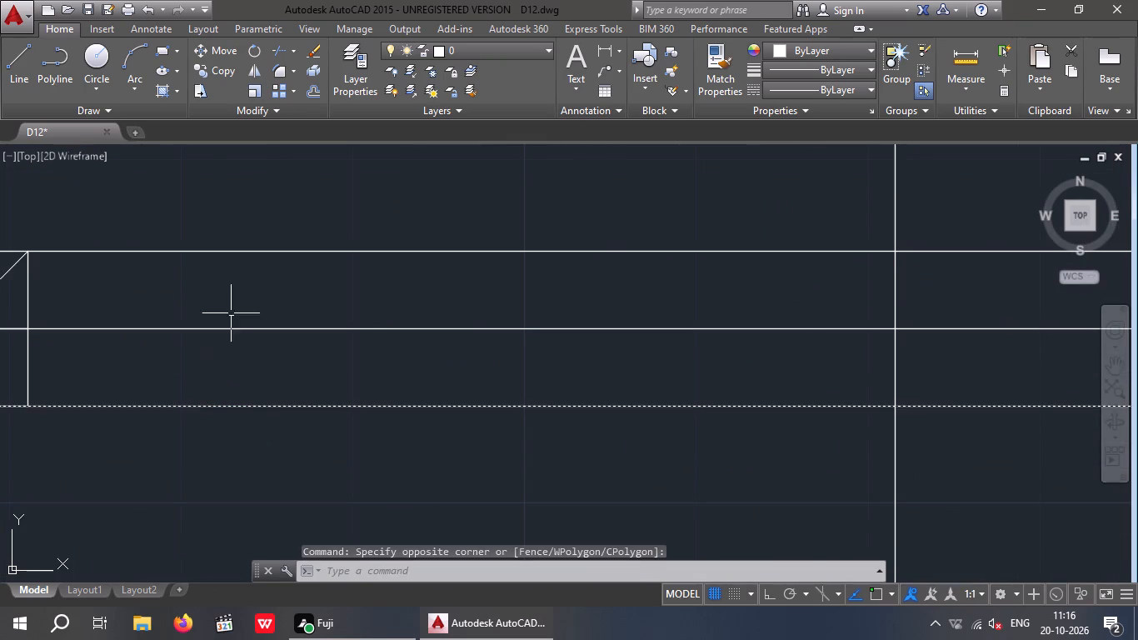
pyautogui.moveTo(244, 297); pyautogui.dragTo(215, 266)
pyautogui.click(192, 207)
pyautogui.press('Delete')
# Erase the diagonal inside the bottom-left corner marker.
pyautogui.moveTo(236, 267); pyautogui.dragTo(462, 262, button='middle')
pyautogui.scroll(-2, 457, 264)
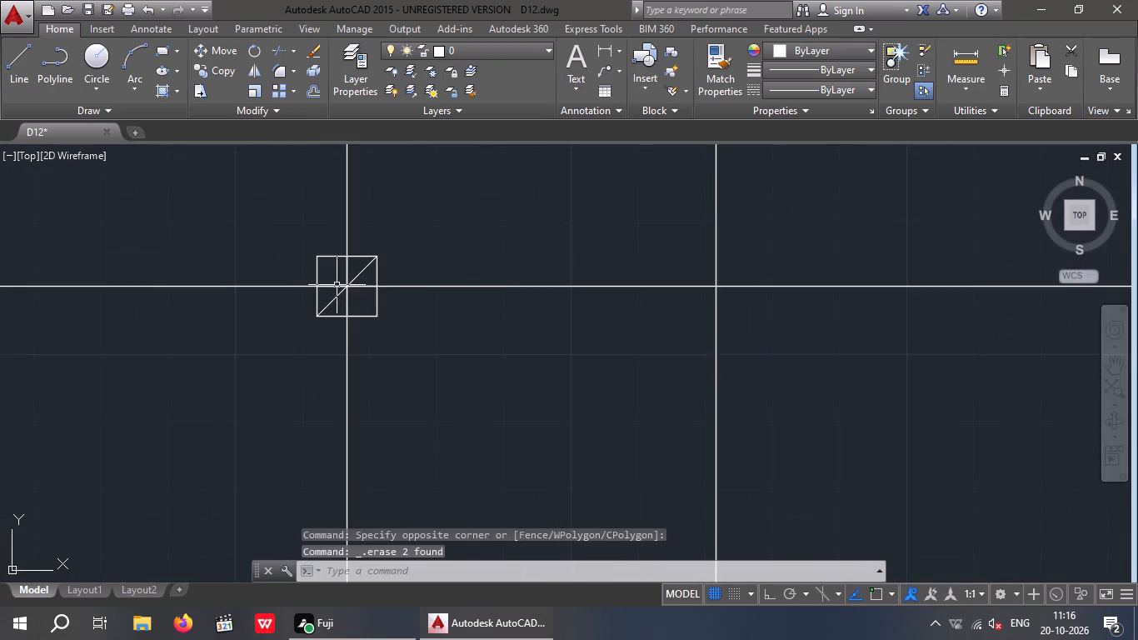
pyautogui.scroll(4, 344, 277)
pyautogui.moveTo(440, 283); pyautogui.dragTo(394, 288)
pyautogui.click(392, 252)
pyautogui.press('Delete')
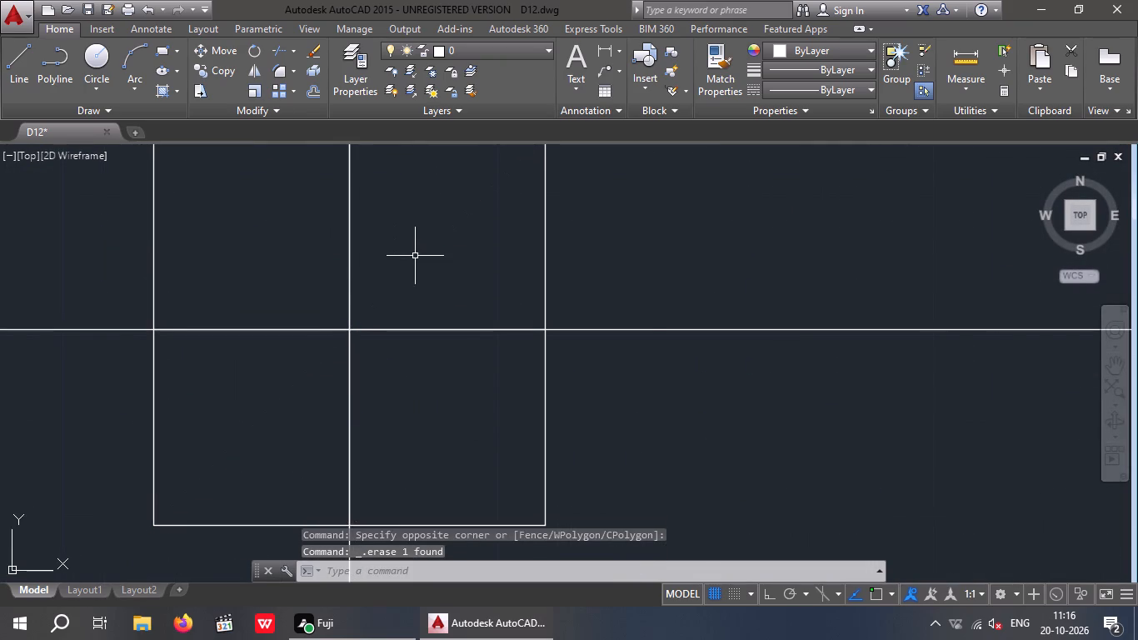
# Erase the faces of the entrance's left wall piece, the vertical lines beside the bottom centreline's second marker and the uppermost step line.
pyautogui.scroll(-4, 415, 256)
pyautogui.scroll(-3, 557, 288)
pyautogui.moveTo(616, 331); pyautogui.dragTo(52, 437, button='middle')
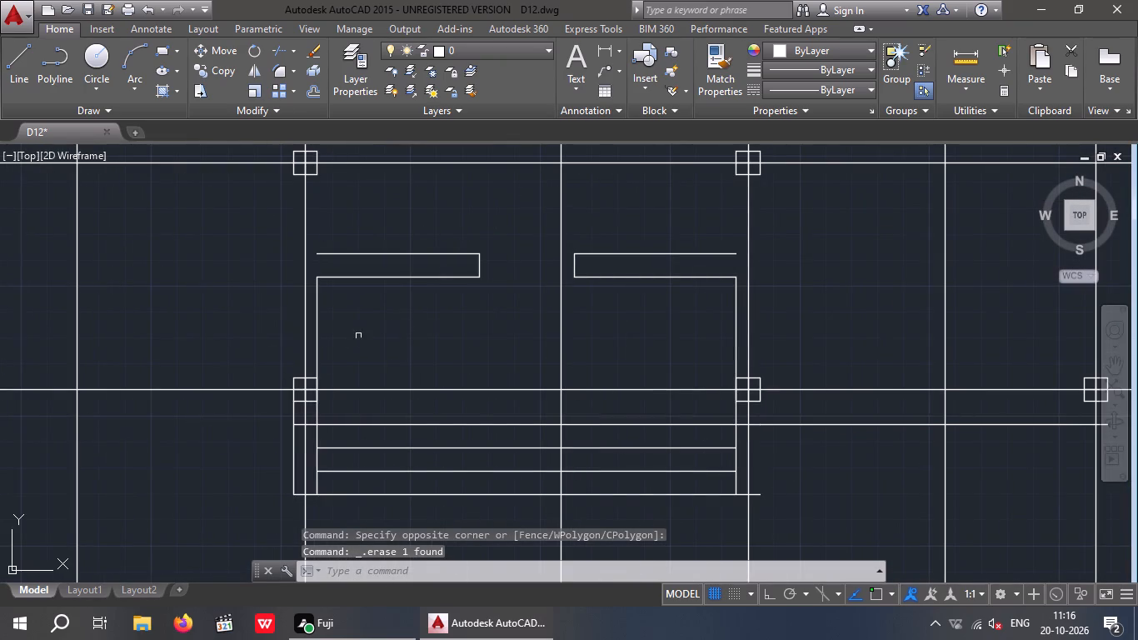
pyautogui.moveTo(427, 337); pyautogui.dragTo(408, 324)
pyautogui.click(352, 217)
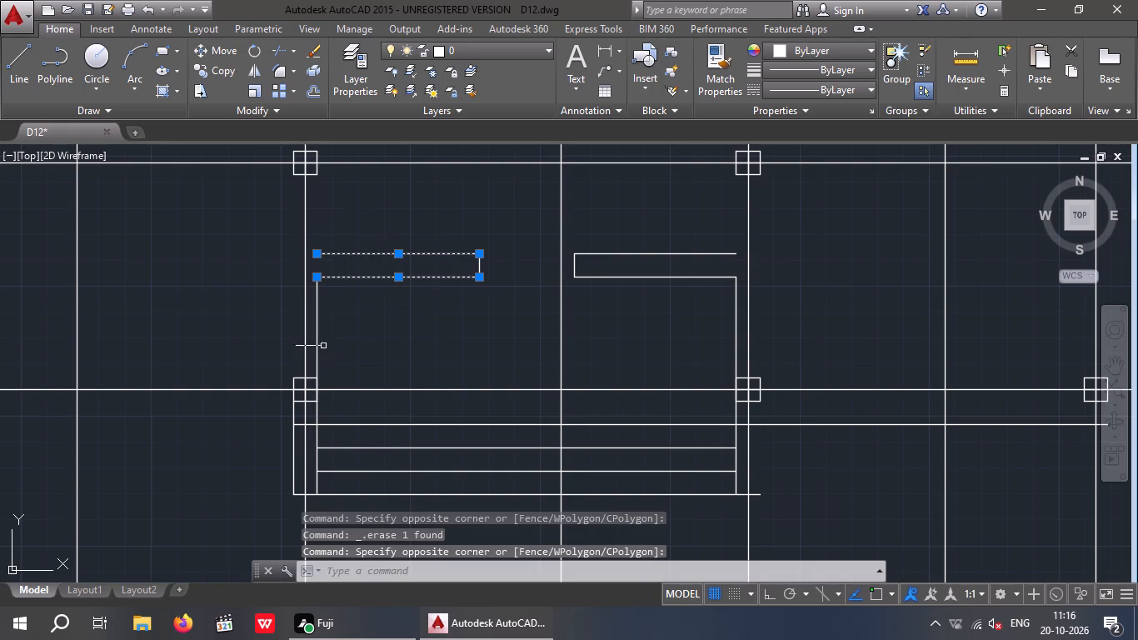
pyautogui.scroll(3, 321, 338)
pyautogui.moveTo(372, 268); pyautogui.dragTo(291, 349)
pyautogui.click(280, 364)
pyautogui.scroll(-4, 339, 320)
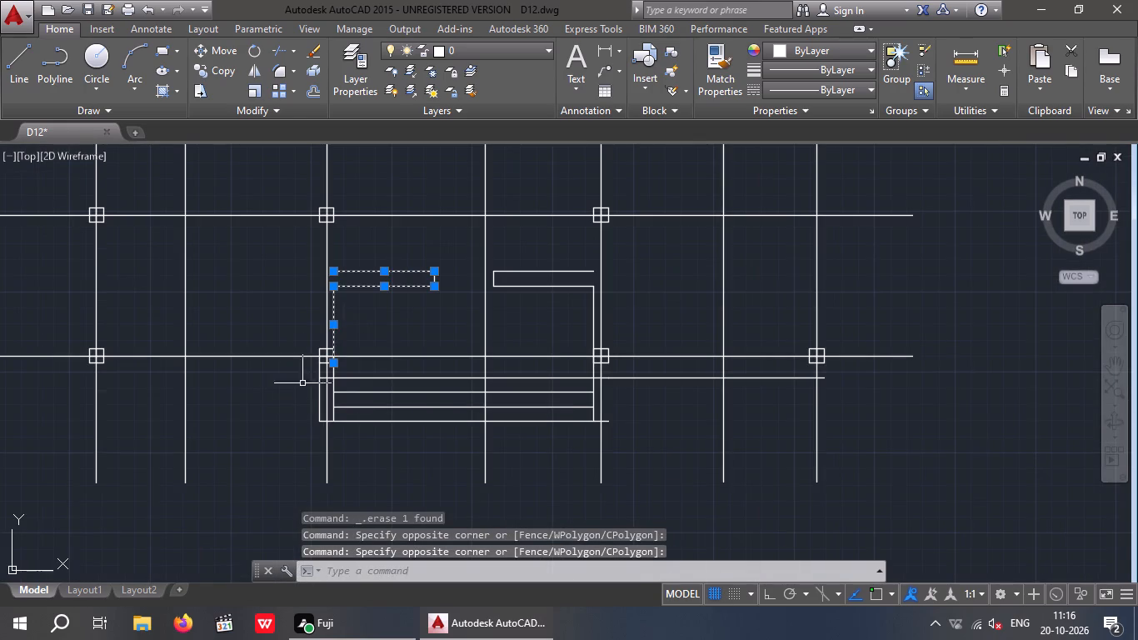
pyautogui.scroll(6, 314, 375)
pyautogui.moveTo(576, 320); pyautogui.dragTo(451, 401)
pyautogui.click(452, 402)
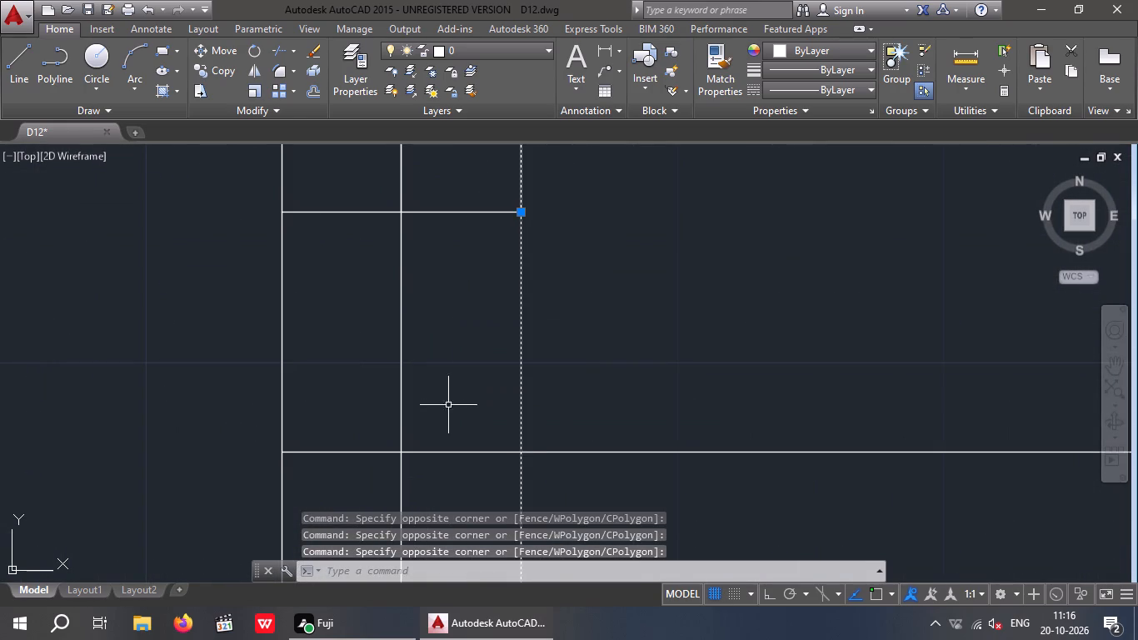
pyautogui.moveTo(330, 327); pyautogui.dragTo(0, 471)
pyautogui.click(2, 467)
pyautogui.scroll(-3, 132, 423)
pyautogui.press('Delete')
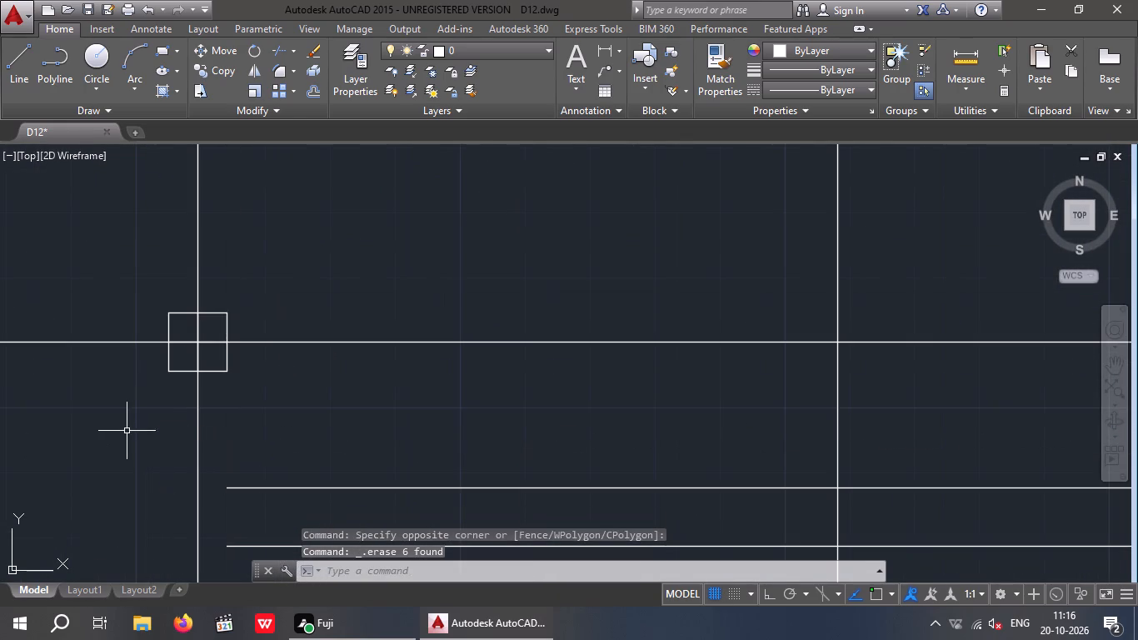
# Erase the three remaining step lines below the bottom centreline and the short vertical line left over above it.
pyautogui.scroll(-3, 173, 422)
pyautogui.moveTo(266, 499); pyautogui.dragTo(250, 488)
pyautogui.click(237, 418)
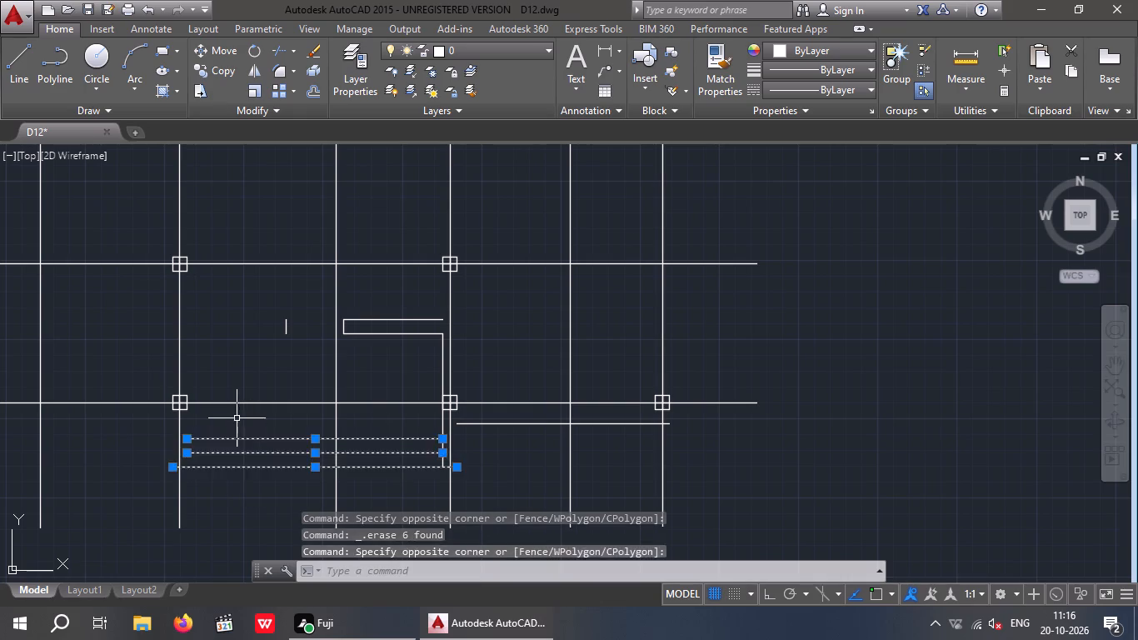
pyautogui.press('Delete')
pyautogui.moveTo(307, 321); pyautogui.dragTo(257, 351)
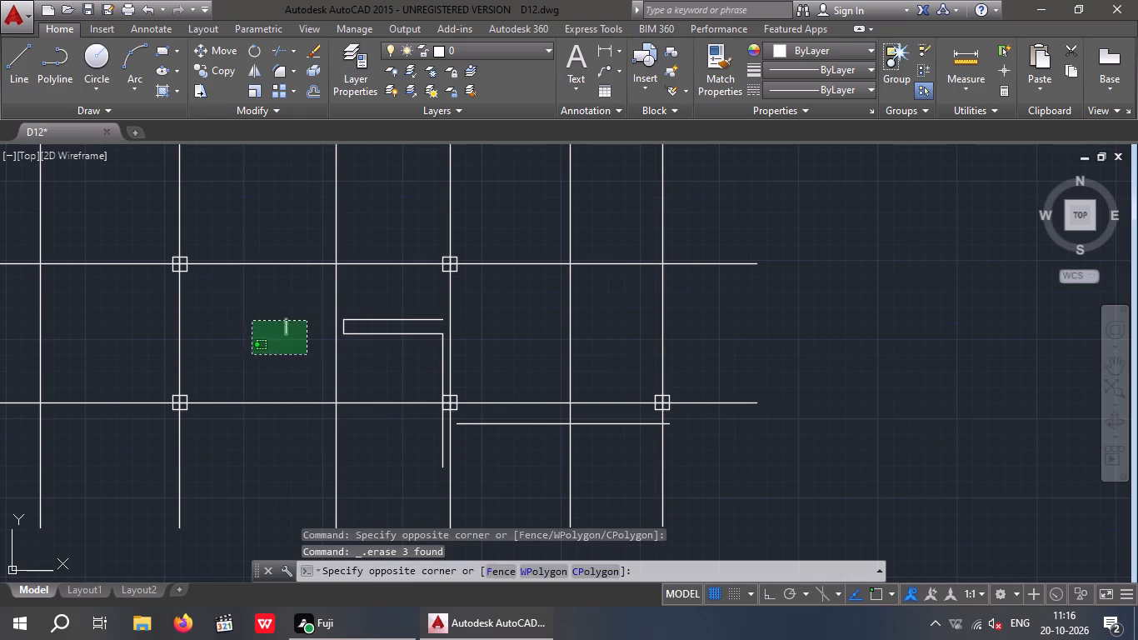
pyautogui.click(249, 357)
pyautogui.press('Delete')
# Erase the three-line wall stub above the bottom centreline and the vertical wall face beside that centreline's third marker.
pyautogui.moveTo(387, 362); pyautogui.dragTo(368, 355)
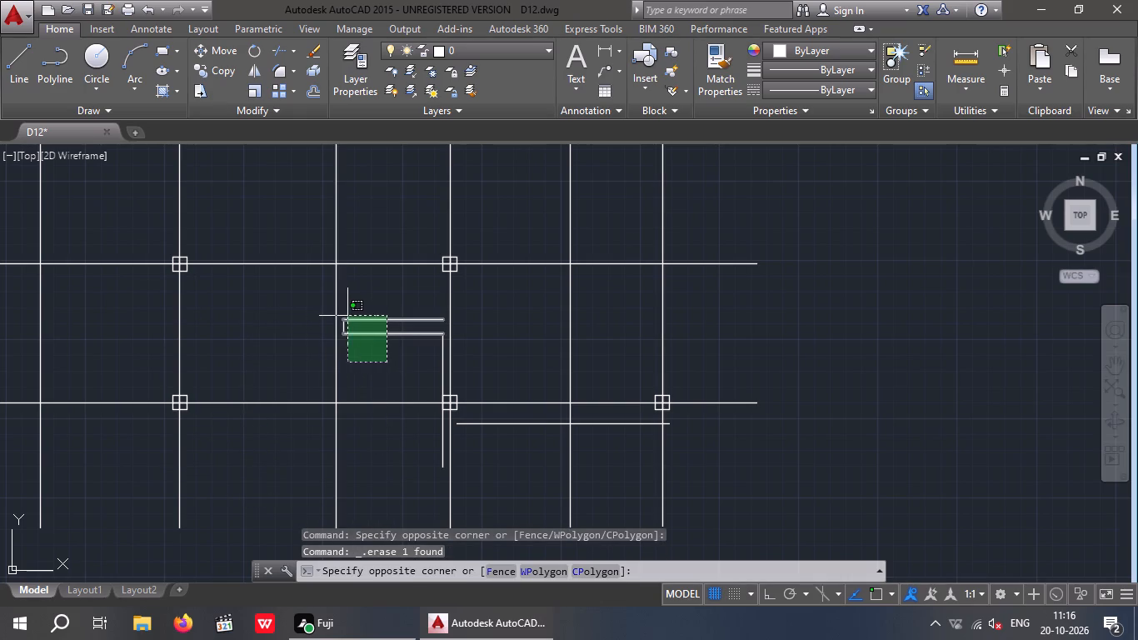
pyautogui.scroll(4, 344, 314)
pyautogui.click(315, 322)
pyautogui.press('Delete')
pyautogui.scroll(-4, 342, 327)
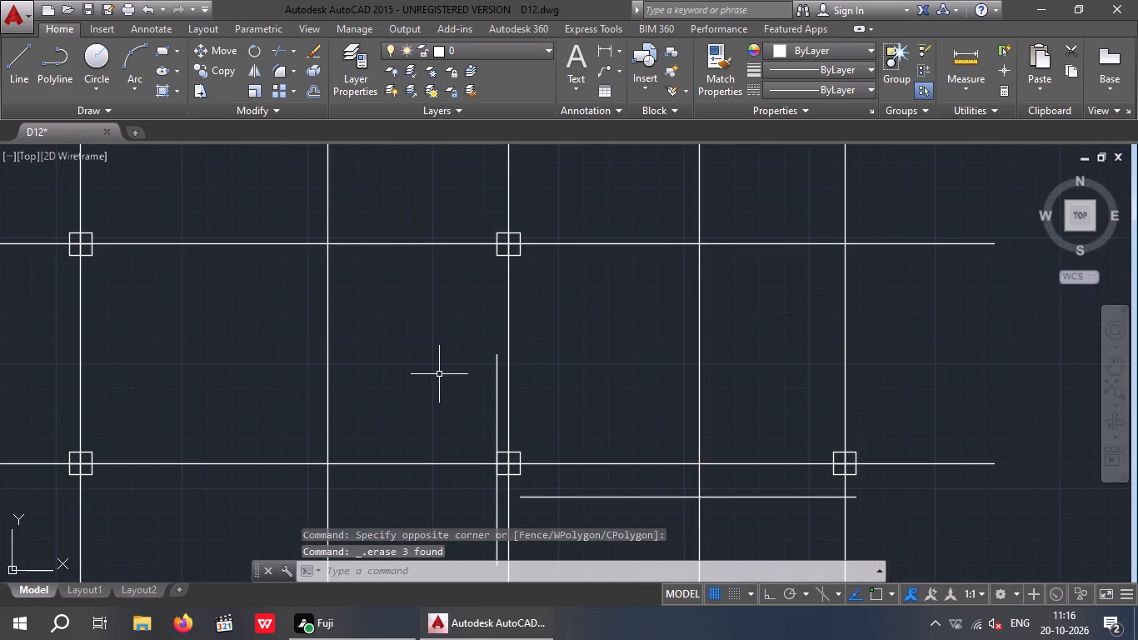
pyautogui.scroll(3, 498, 389)
pyautogui.moveTo(505, 376); pyautogui.dragTo(431, 425)
pyautogui.click(429, 427)
pyautogui.press('Delete')
pyautogui.scroll(-4, 399, 376)
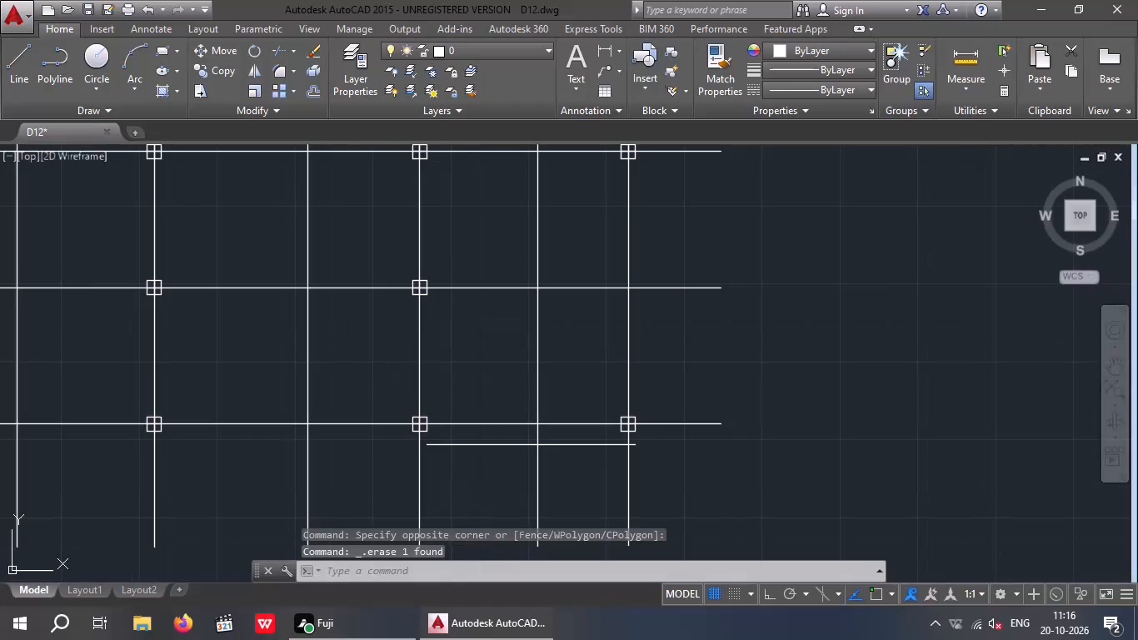
# Erase the horizontal line just below the bottom centreline between its third and fourth markers.
pyautogui.scroll(2, 479, 476)
pyautogui.click(443, 415)
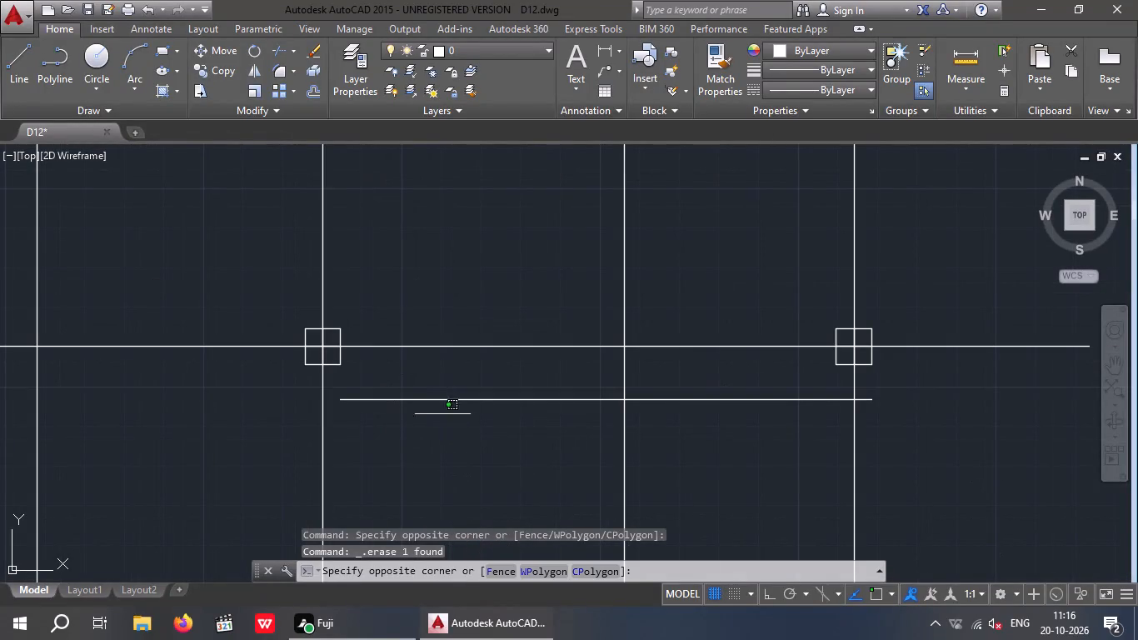
pyautogui.click(397, 375)
pyautogui.press('Delete')
# Erase the spare square marker standing outside the grid to the right.
pyautogui.scroll(-5, 418, 413)
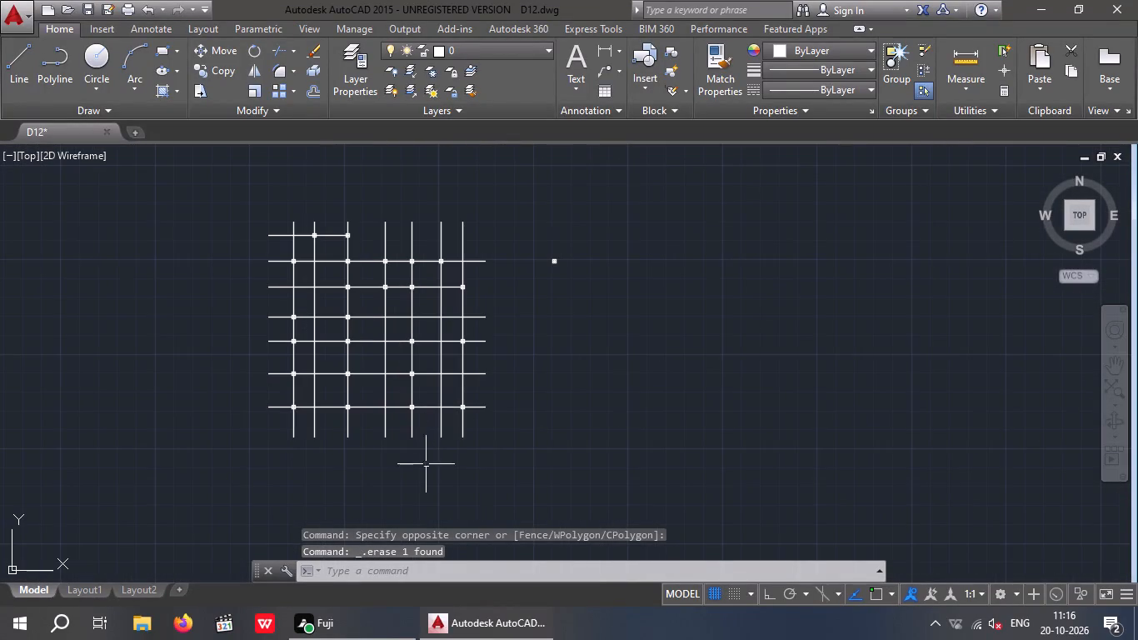
pyautogui.scroll(3, 564, 252)
pyautogui.moveTo(589, 247); pyautogui.dragTo(463, 356)
pyautogui.click(463, 351)
pyautogui.press('Delete')
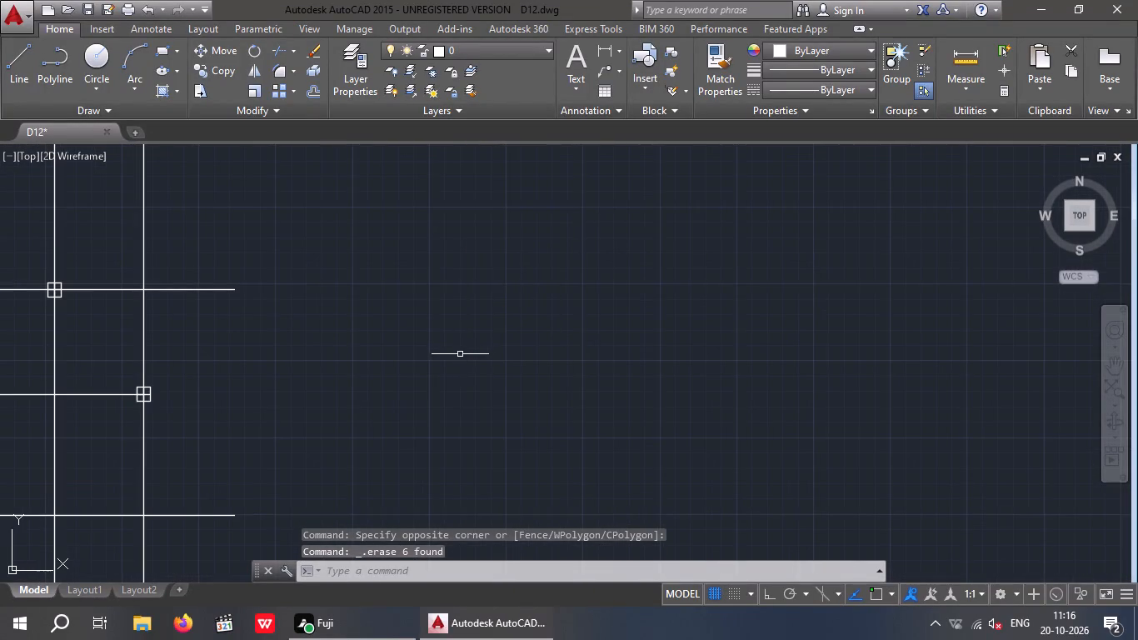
# Save the drawing with the whole column grid in view.
pyautogui.scroll(-3, 460, 354)
pyautogui.moveTo(471, 403); pyautogui.dragTo(689, 309, button='middle')
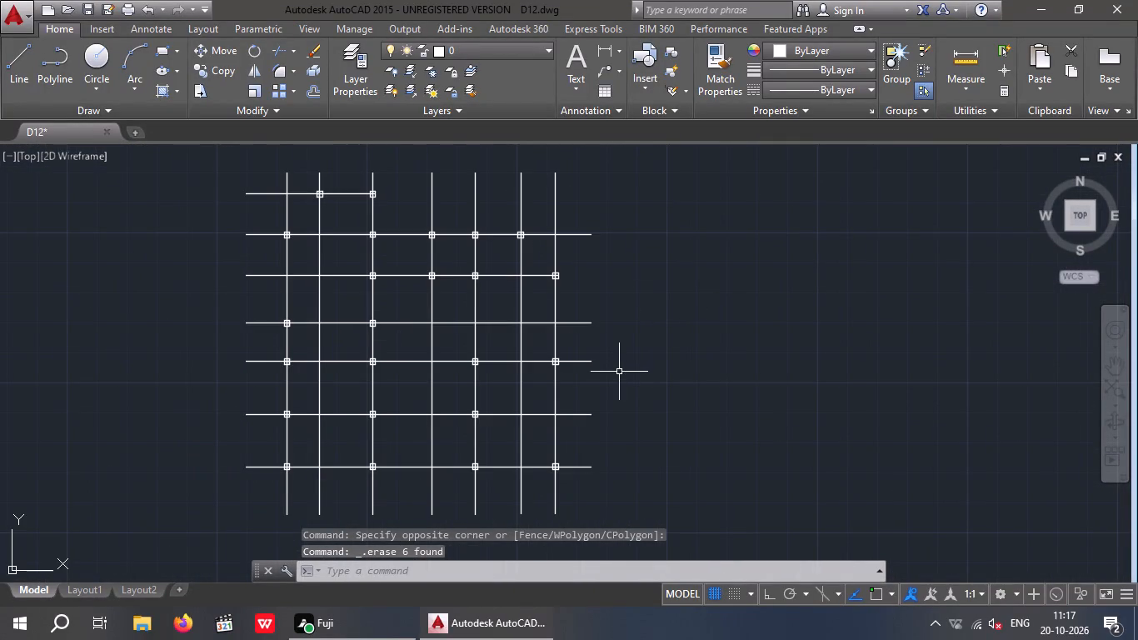
pyautogui.hotkey('ctrl', 's')
pyautogui.hotkey('ctrl', 's')
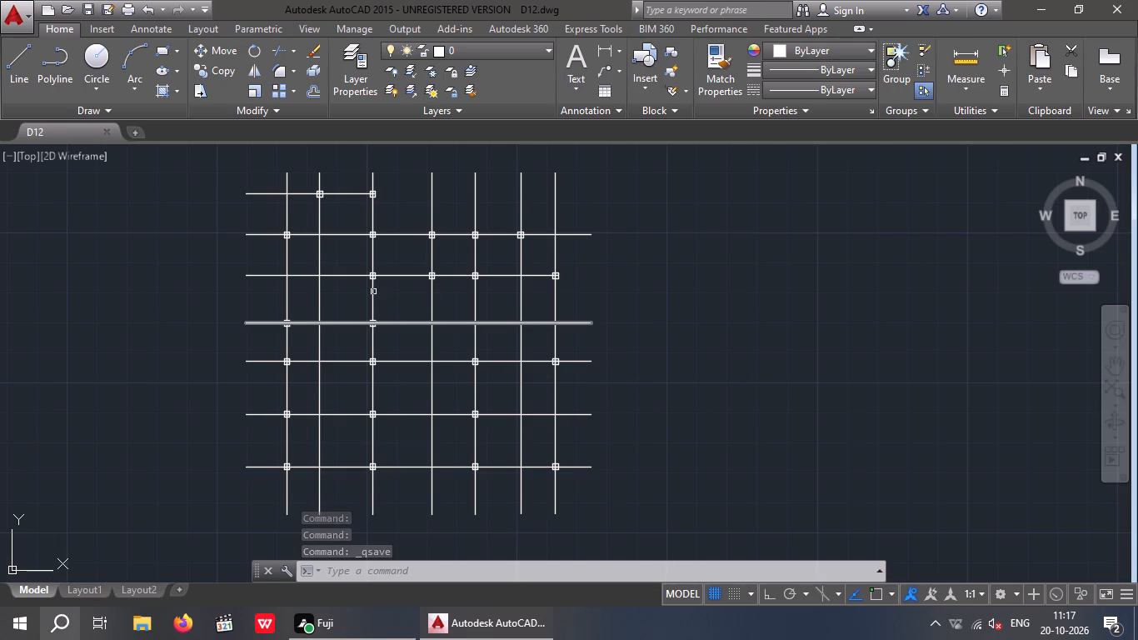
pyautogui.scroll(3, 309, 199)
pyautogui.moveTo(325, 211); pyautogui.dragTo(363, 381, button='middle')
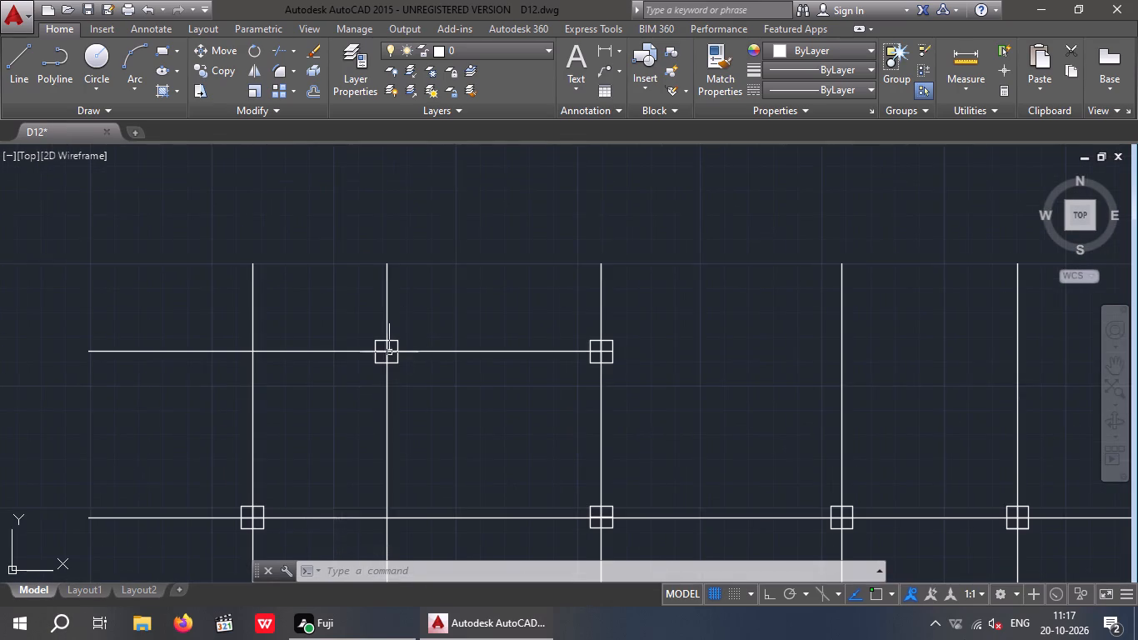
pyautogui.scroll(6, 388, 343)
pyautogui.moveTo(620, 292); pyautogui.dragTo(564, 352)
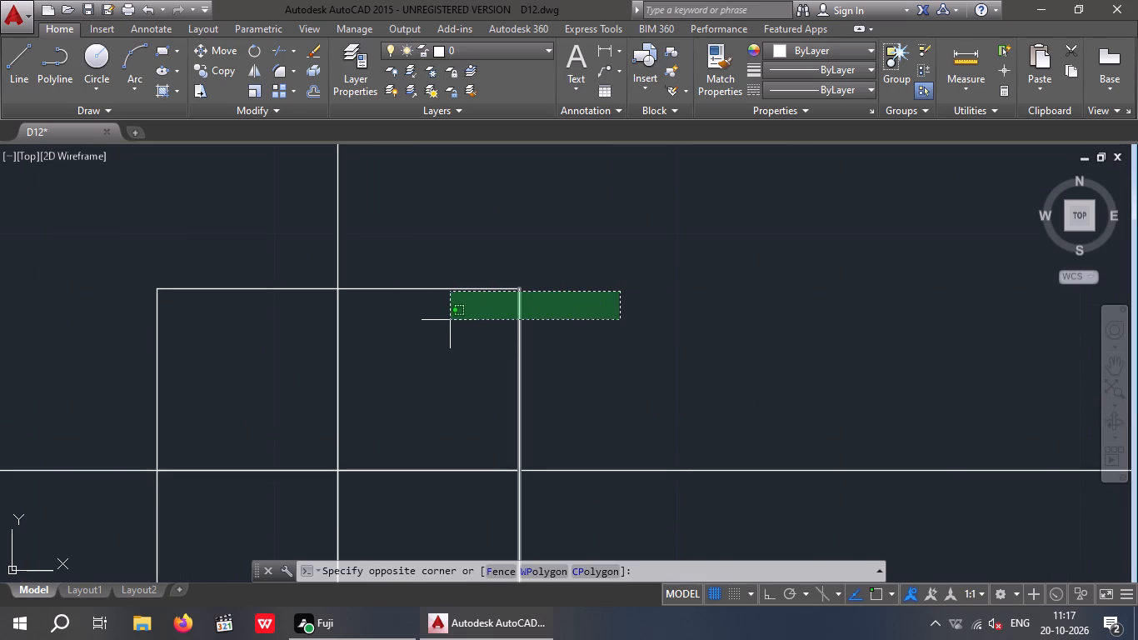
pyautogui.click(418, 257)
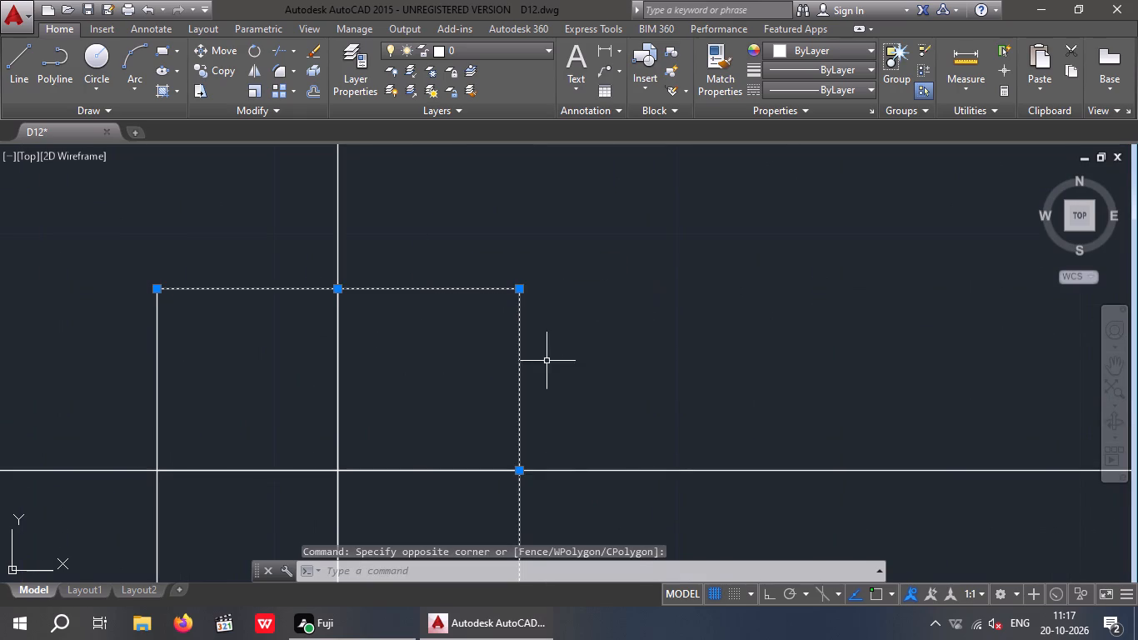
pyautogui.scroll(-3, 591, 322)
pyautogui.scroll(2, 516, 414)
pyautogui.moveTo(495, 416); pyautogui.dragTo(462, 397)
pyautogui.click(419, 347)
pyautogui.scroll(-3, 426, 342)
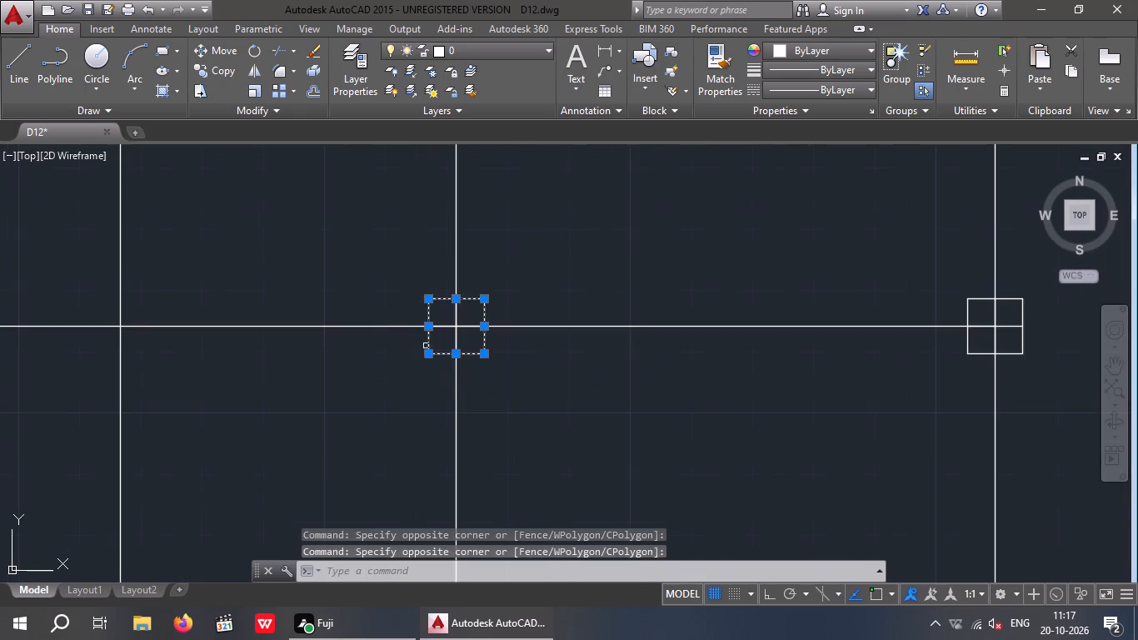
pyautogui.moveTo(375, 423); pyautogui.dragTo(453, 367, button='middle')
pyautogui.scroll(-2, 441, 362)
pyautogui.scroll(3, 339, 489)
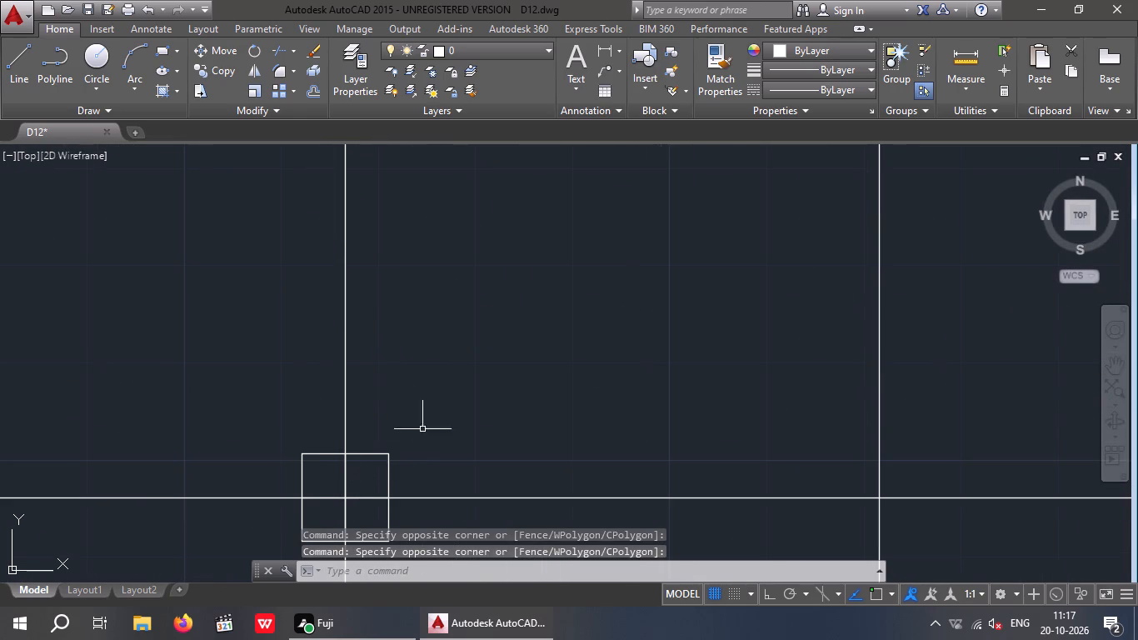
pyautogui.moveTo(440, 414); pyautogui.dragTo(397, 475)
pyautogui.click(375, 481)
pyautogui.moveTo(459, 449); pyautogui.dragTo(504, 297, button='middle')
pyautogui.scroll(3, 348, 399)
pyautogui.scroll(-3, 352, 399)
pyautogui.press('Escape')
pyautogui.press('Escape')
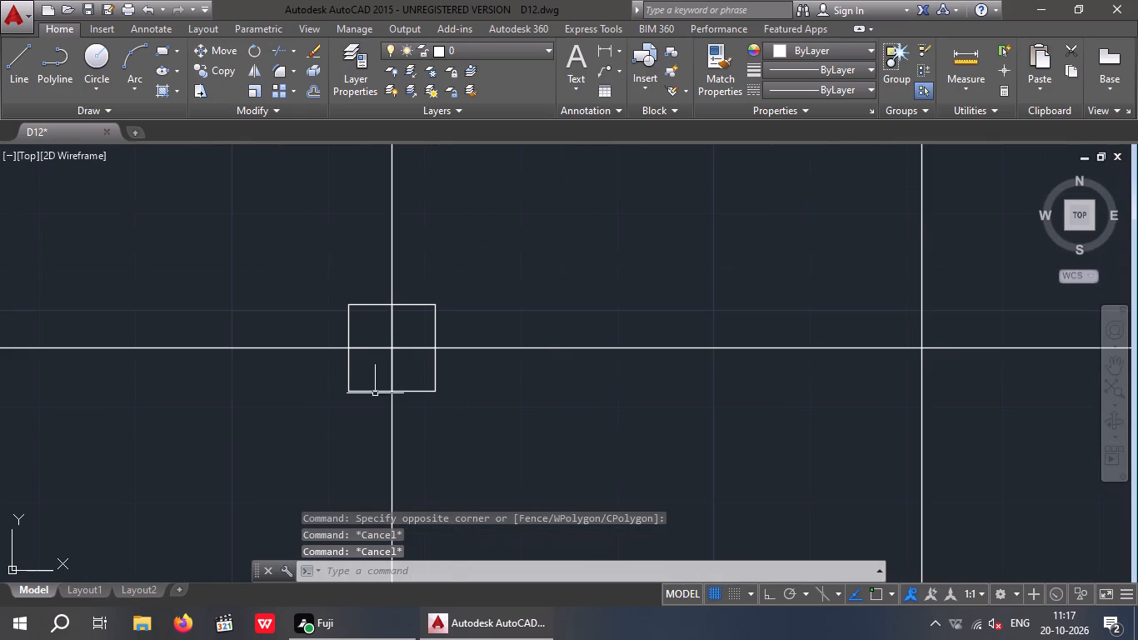
# Erase the two short crossing lines inside the leftmost marker of both the second and the top centreline, keeping the centrelines.
pyautogui.click(391, 347)
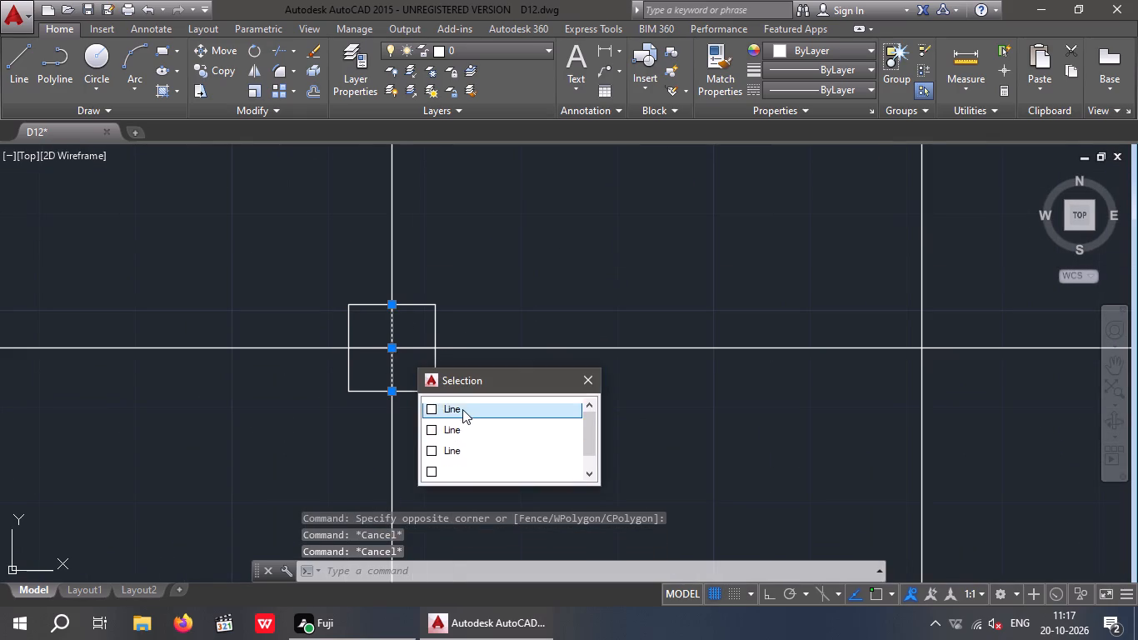
pyautogui.click(462, 407)
pyautogui.click(390, 370)
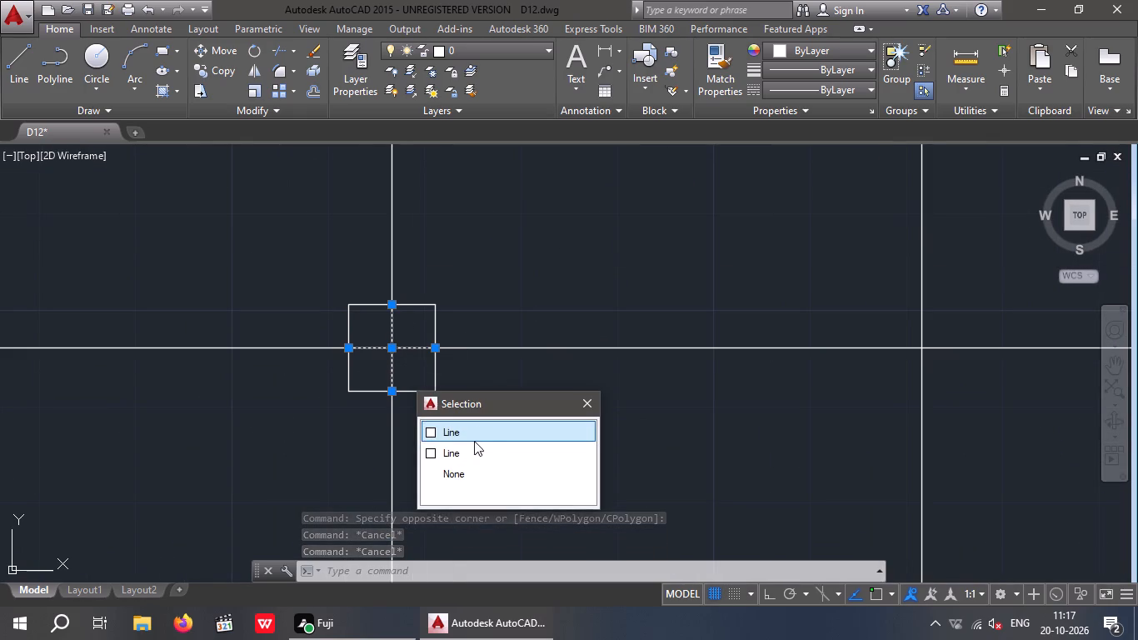
pyautogui.click(477, 427)
pyautogui.click(442, 435)
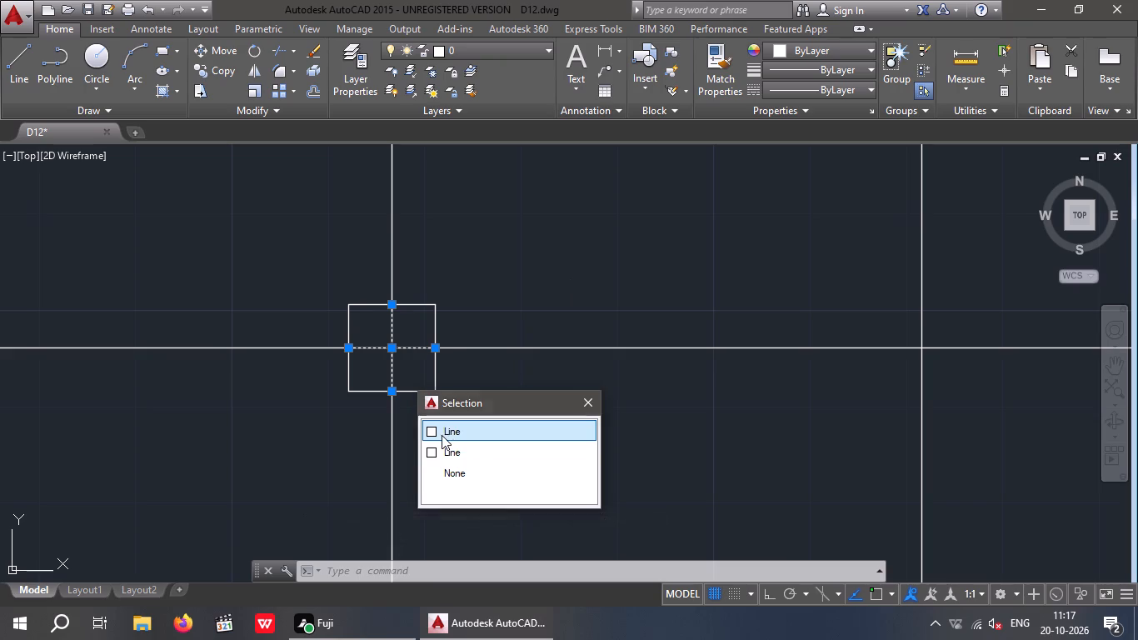
pyautogui.scroll(-2, 588, 378)
pyautogui.moveTo(587, 377); pyautogui.dragTo(197, 487, button='middle')
pyautogui.scroll(-1, 195, 487)
pyautogui.scroll(4, 277, 324)
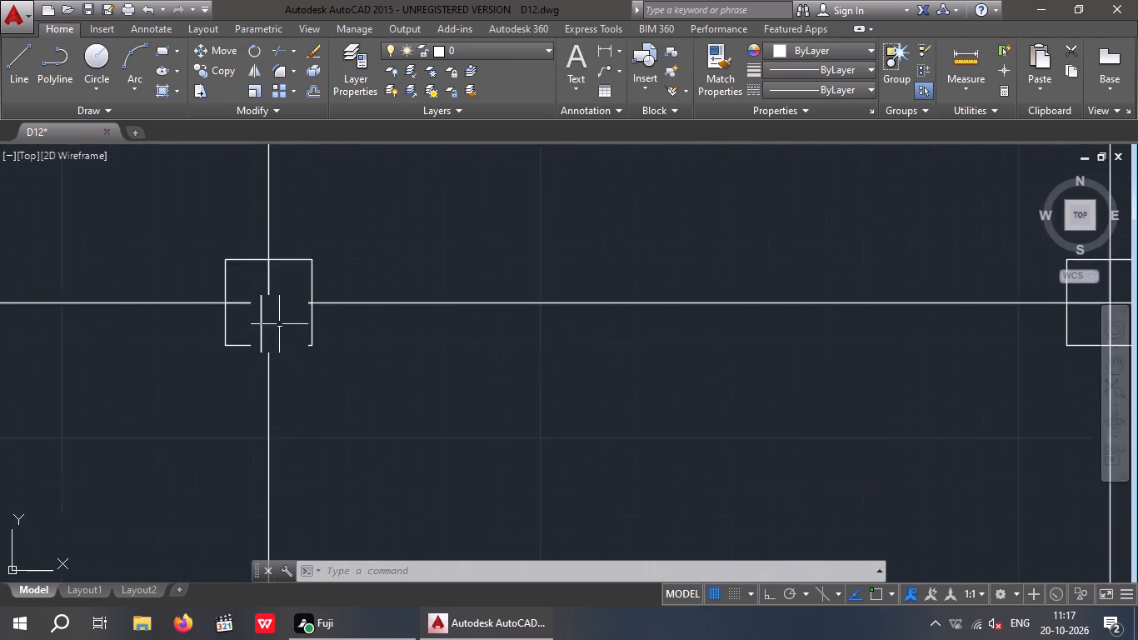
pyautogui.click(259, 292)
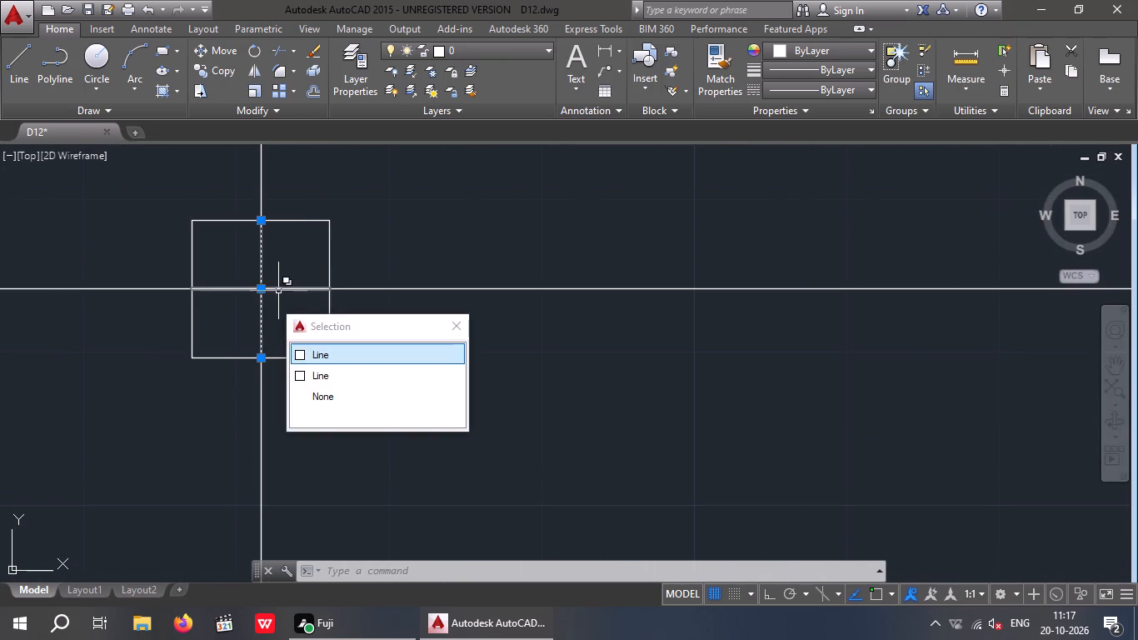
pyautogui.click(278, 290)
pyautogui.press('Delete')
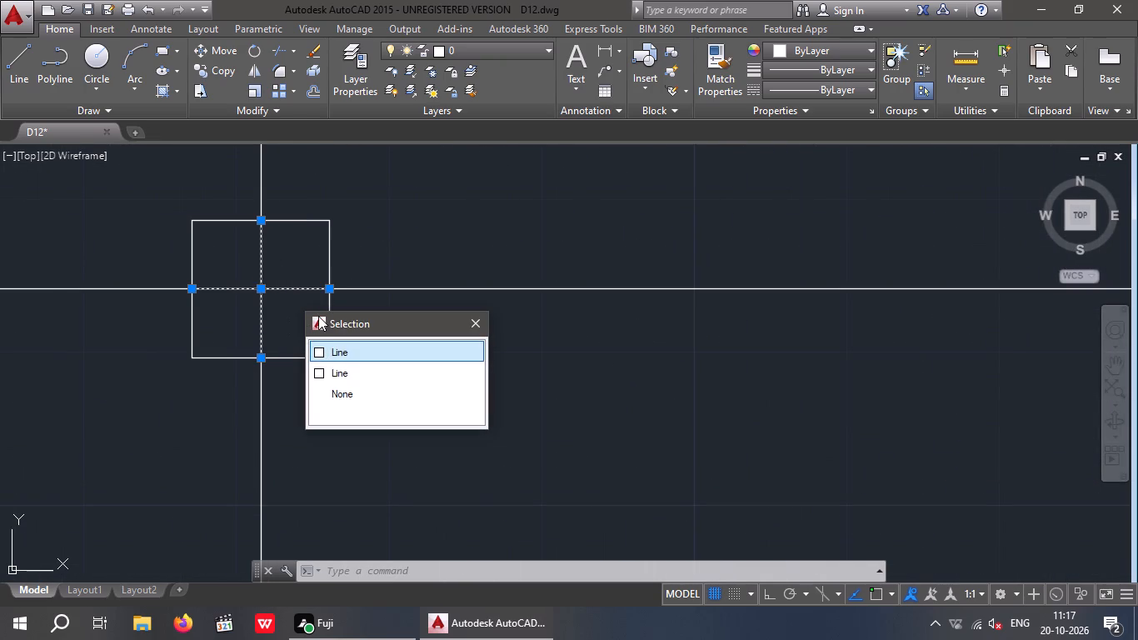
pyautogui.click(332, 354)
pyautogui.click(317, 353)
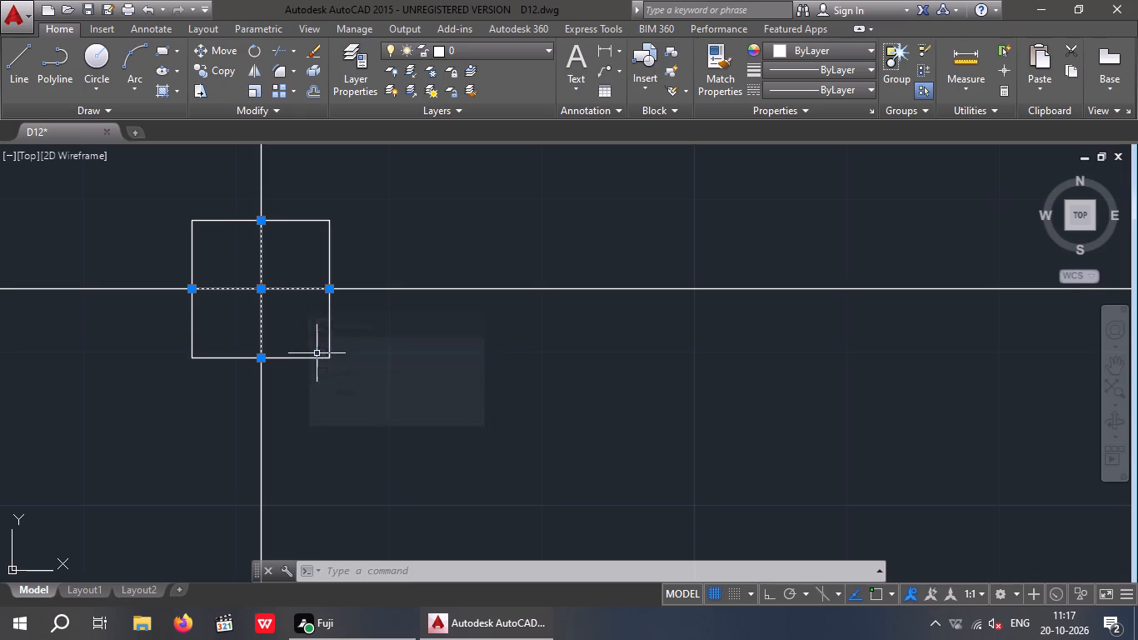
pyautogui.press('Delete')
# Erase the two short crossing lines inside the top centreline's right marker.
pyautogui.scroll(-5, 382, 346)
pyautogui.moveTo(440, 388); pyautogui.dragTo(349, 425, button='middle')
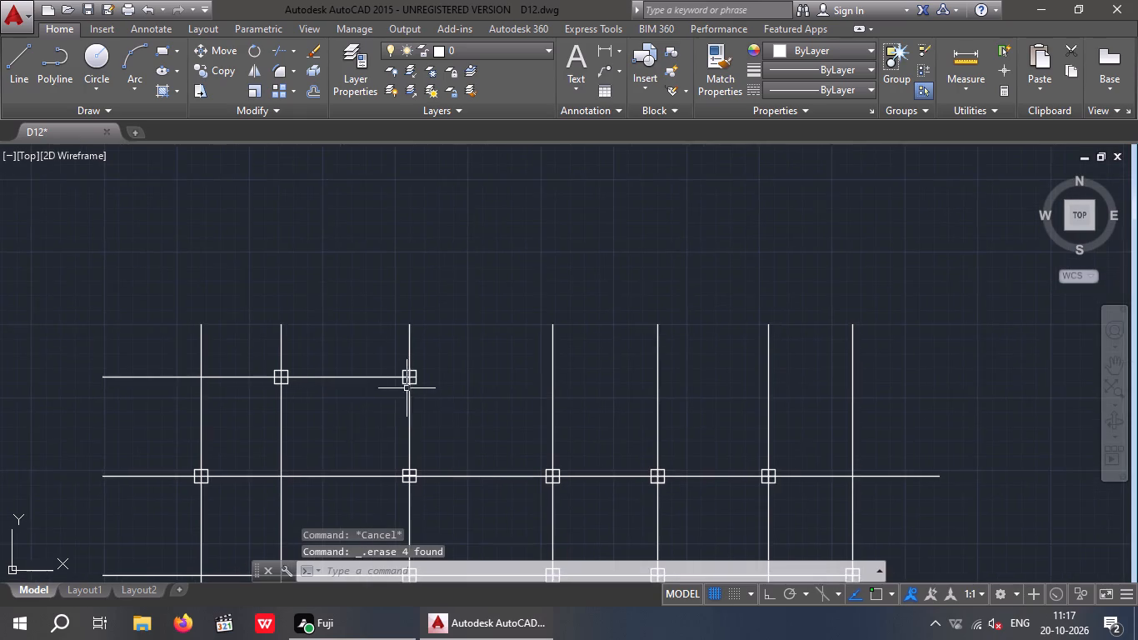
pyautogui.scroll(6, 413, 383)
pyautogui.click(388, 371)
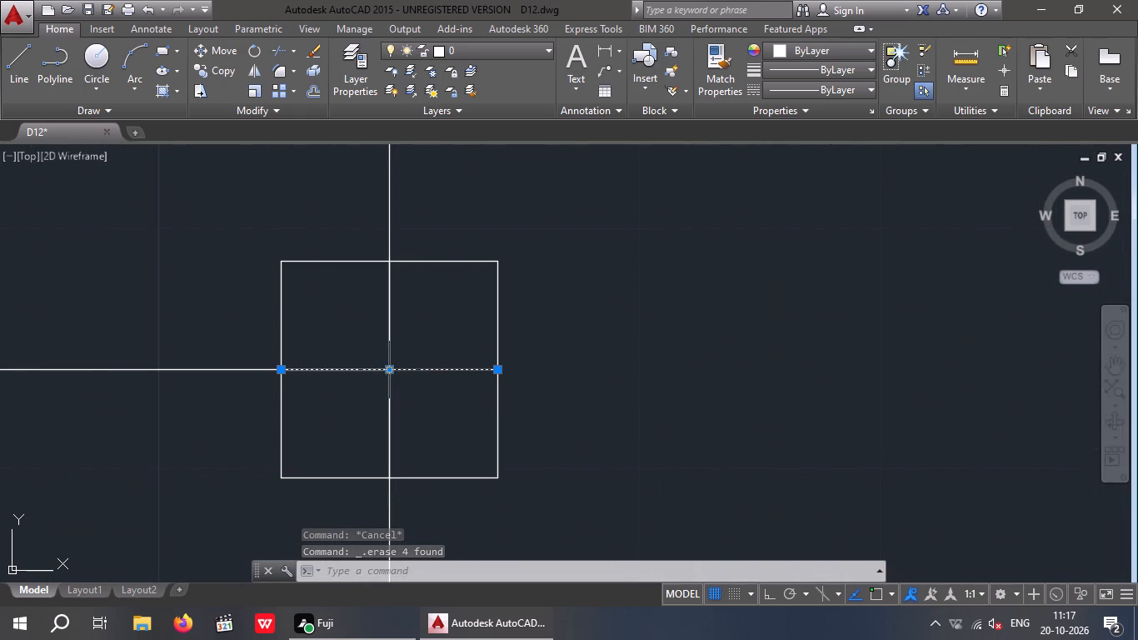
pyautogui.click(389, 345)
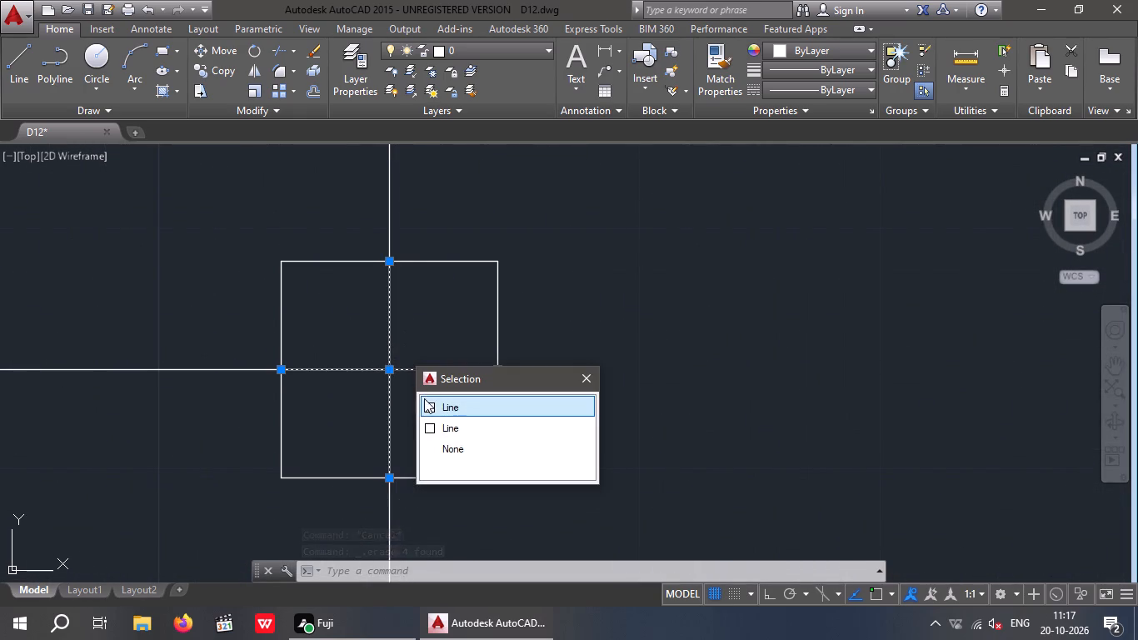
pyautogui.click(428, 405)
pyautogui.click(424, 404)
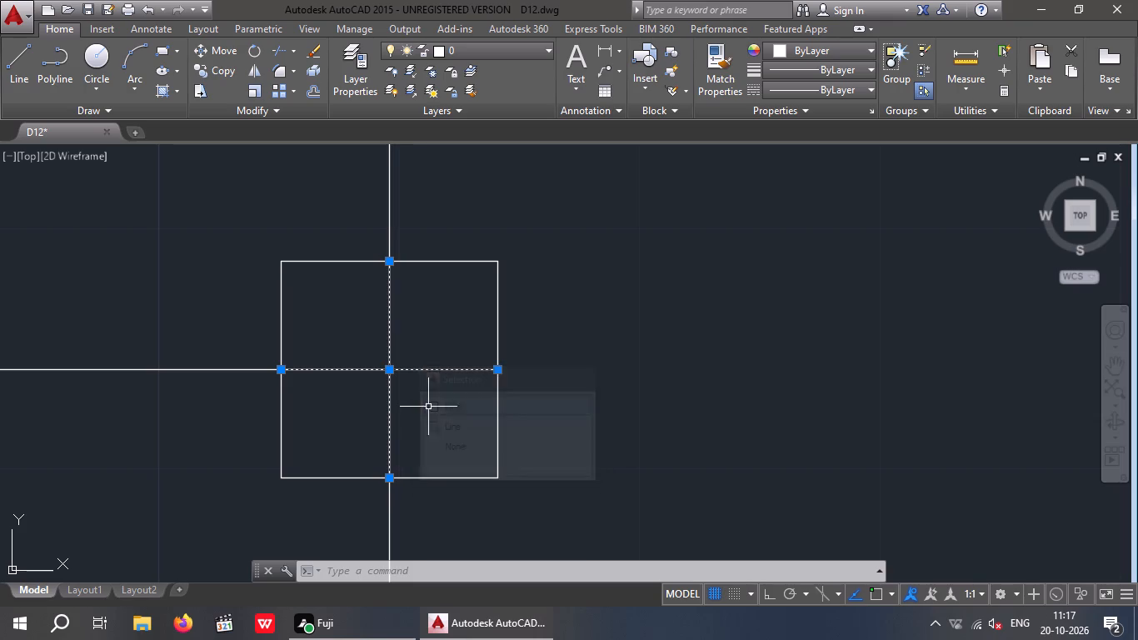
pyautogui.press('Delete')
pyautogui.scroll(-5, 415, 356)
pyautogui.scroll(4, 412, 356)
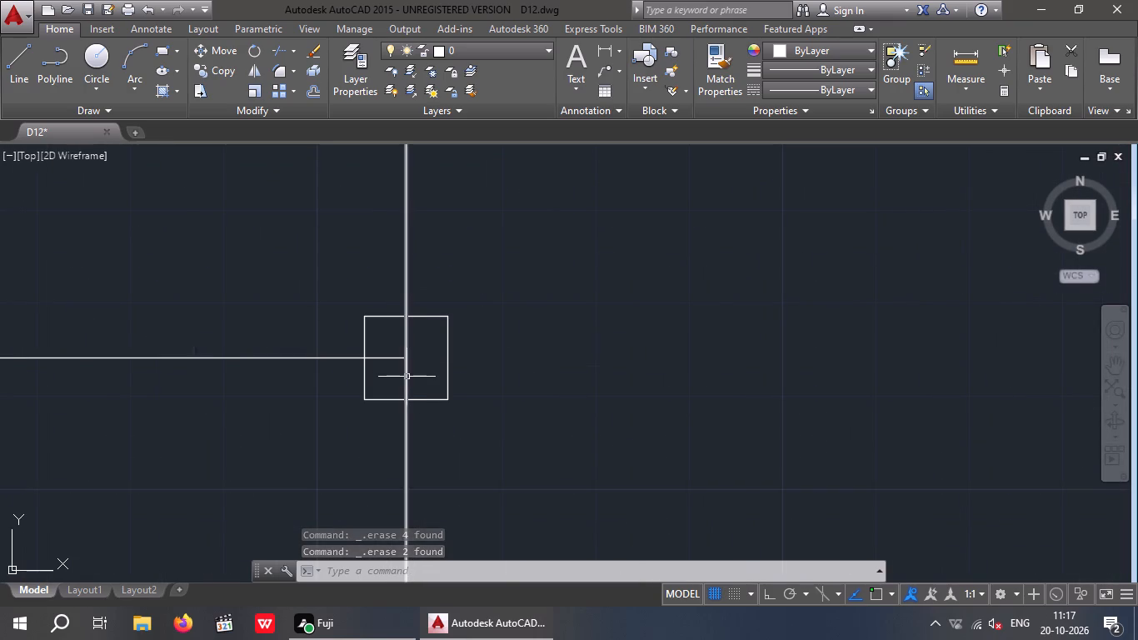
pyautogui.hotkey('ctrl', 'z')
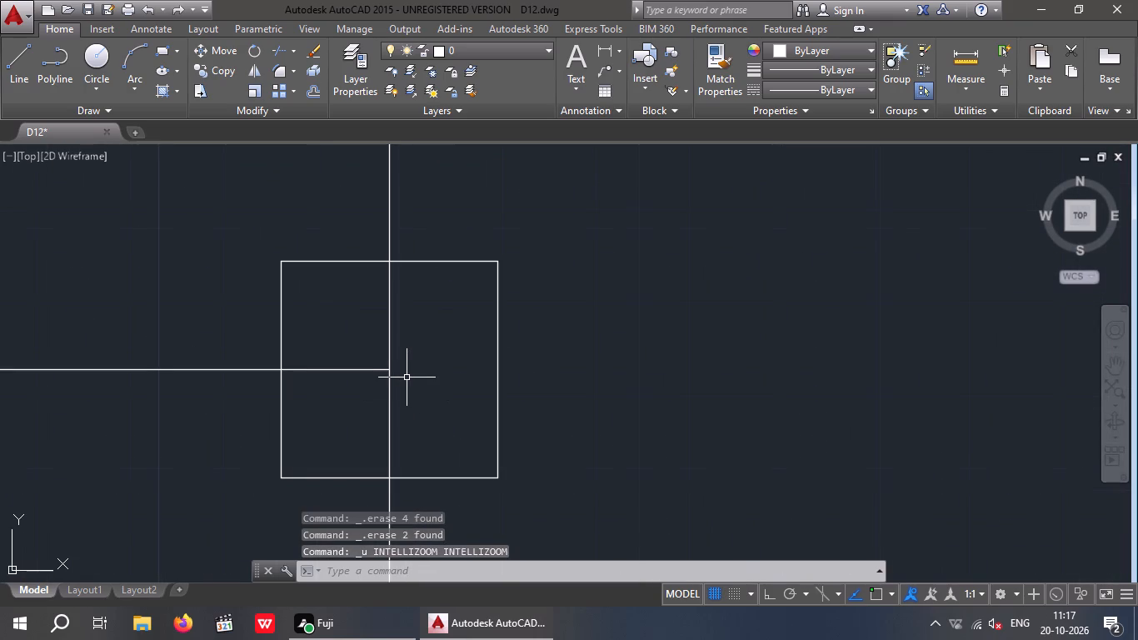
# Extend the top horizontal centreline to the right edge of its right marker.
pyautogui.press('Escape')
pyautogui.press('Escape')
pyautogui.write('EX')
pyautogui.press('space')
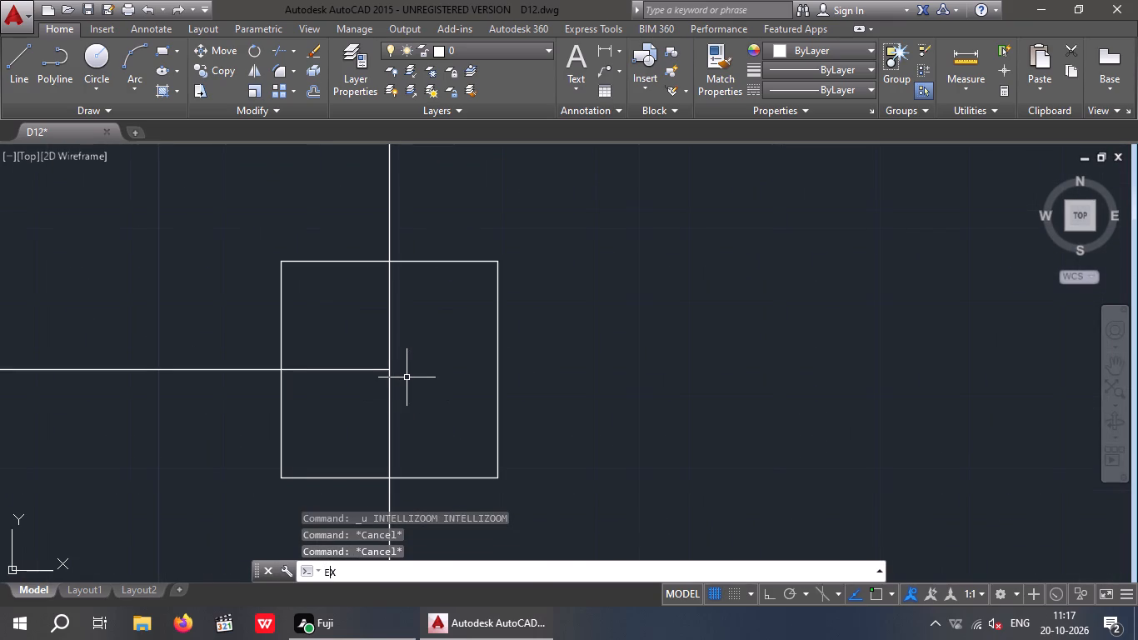
pyautogui.press('space')
pyautogui.click(352, 367)
pyautogui.click(356, 375)
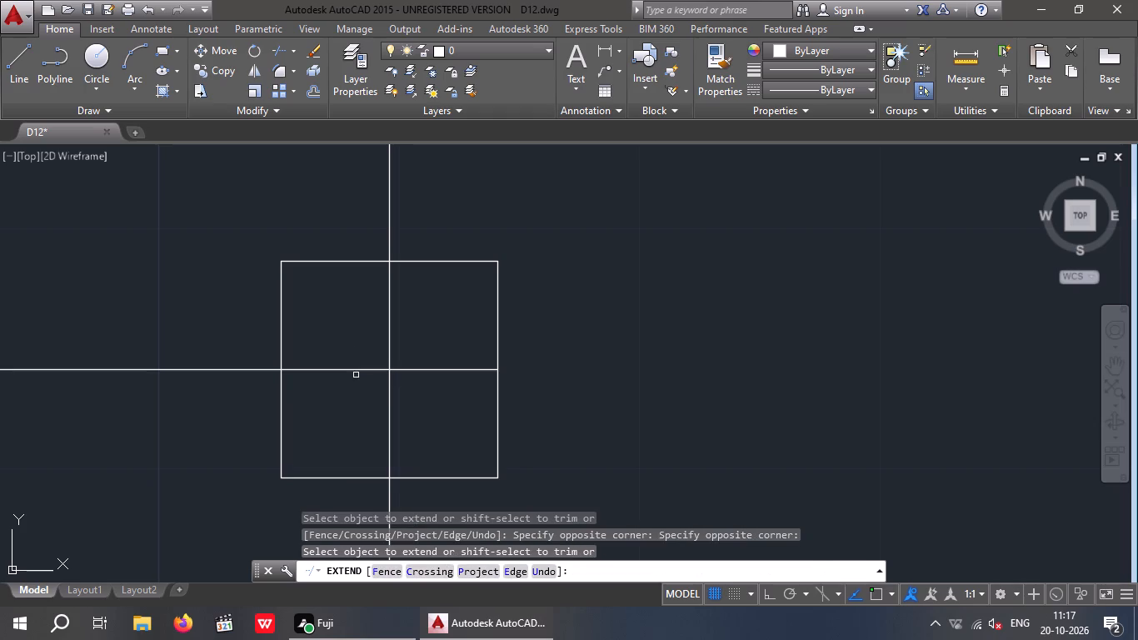
pyautogui.press('Escape')
pyautogui.press('Escape')
# Extend the top horizontal centreline from its right marker across the plan to the rightmost vertical centreline.
pyautogui.scroll(-4, 449, 363)
pyautogui.scroll(-1, 517, 396)
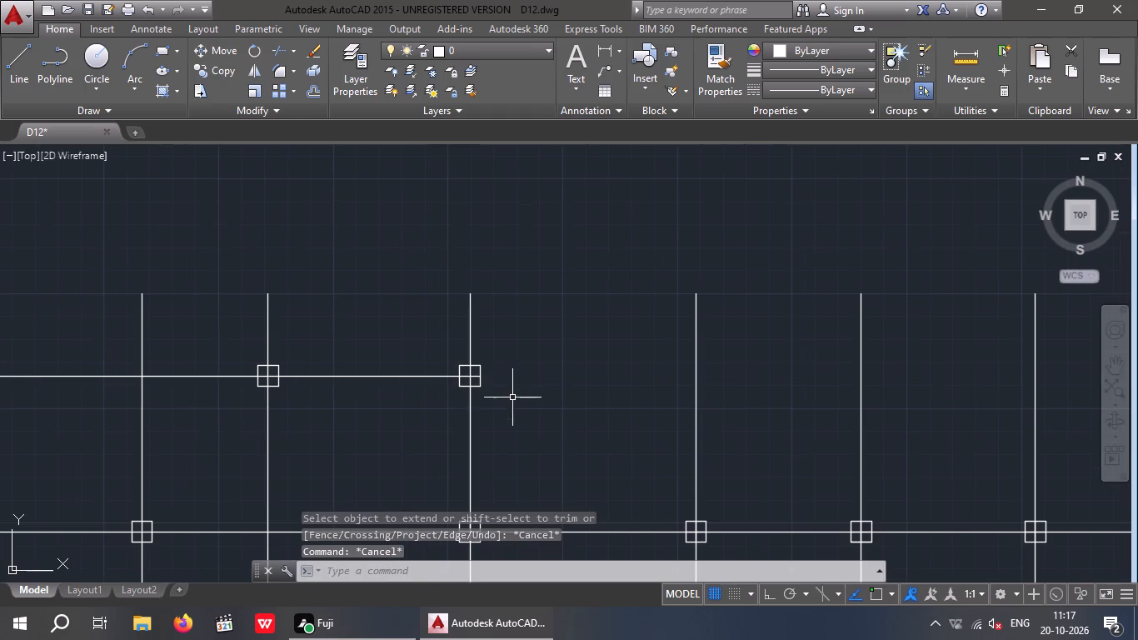
pyautogui.scroll(-2, 443, 397)
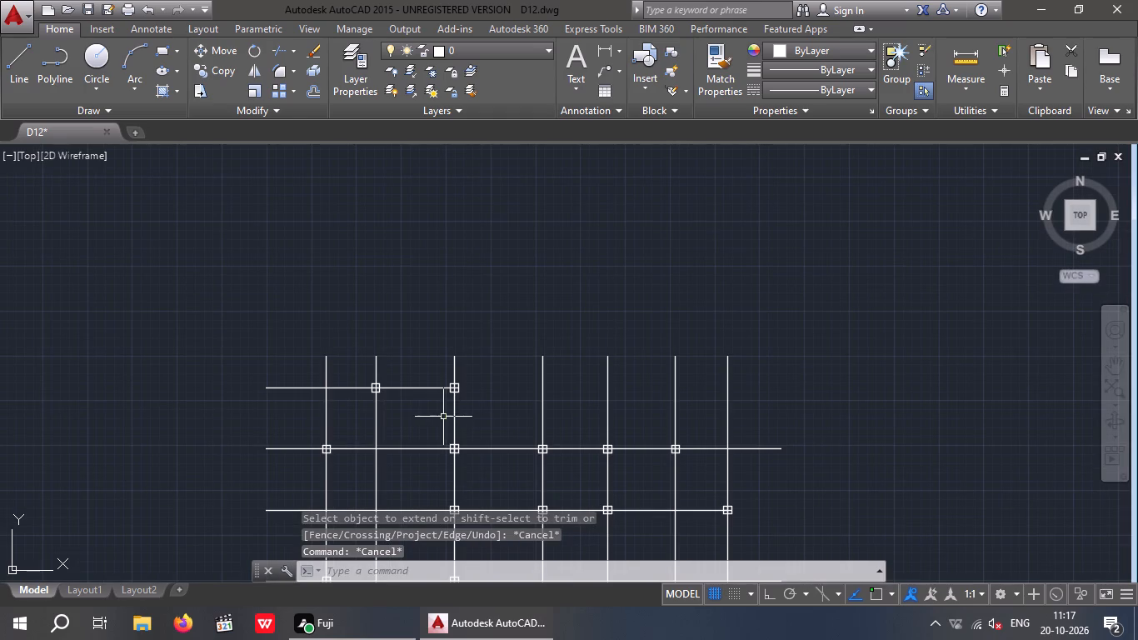
pyautogui.press('Escape')
pyautogui.write('EX')
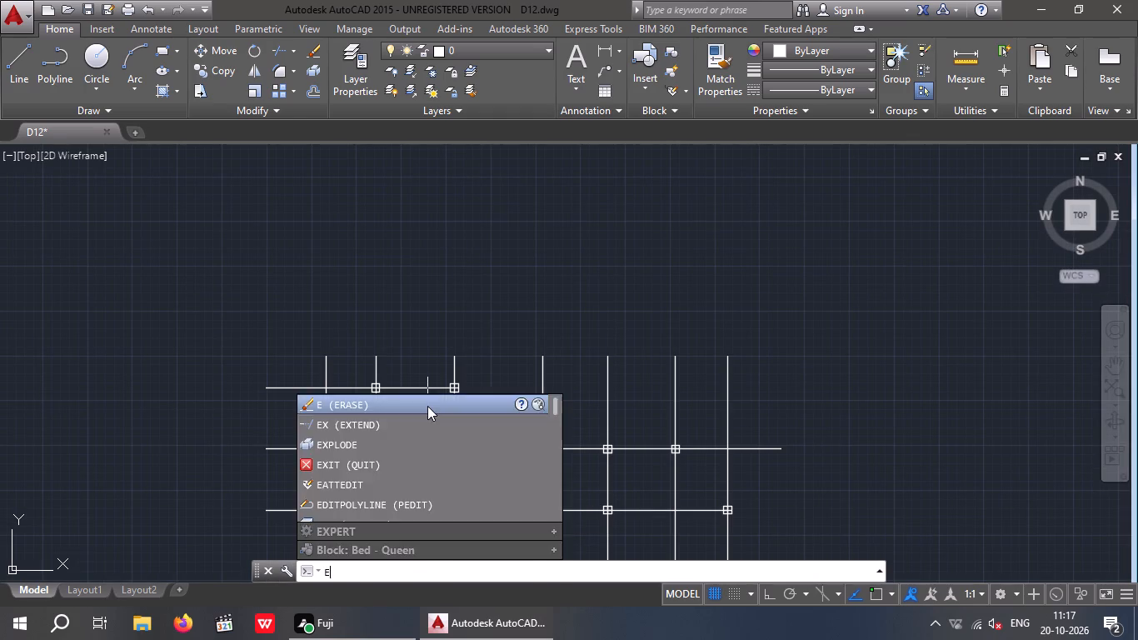
pyautogui.press('space')
pyautogui.press('space')
pyautogui.moveTo(431, 407); pyautogui.dragTo(429, 399)
pyautogui.click(426, 364)
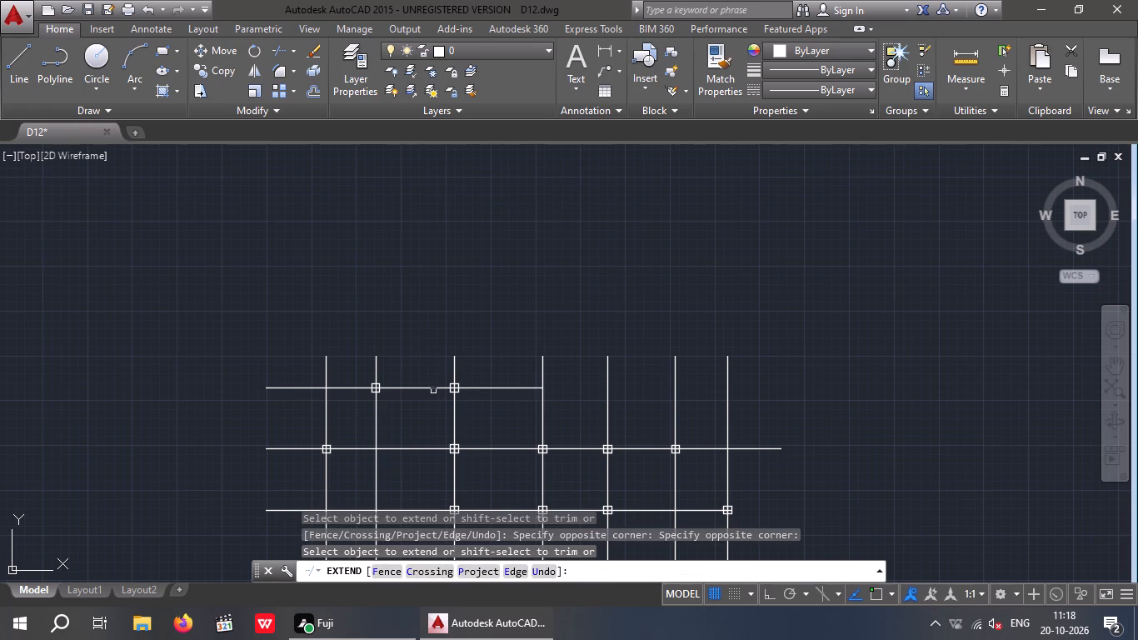
pyautogui.moveTo(432, 415); pyautogui.dragTo(418, 361)
pyautogui.click(418, 343)
pyautogui.moveTo(428, 414); pyautogui.dragTo(415, 369)
pyautogui.click(414, 337)
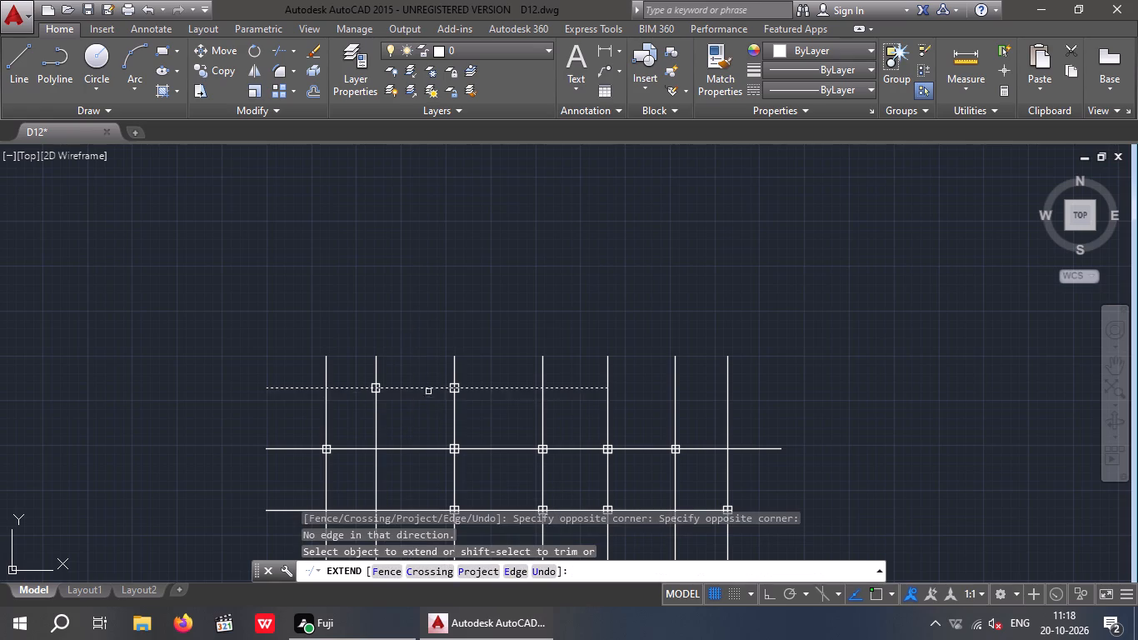
pyautogui.moveTo(429, 411); pyautogui.dragTo(417, 371)
pyautogui.click(411, 333)
pyautogui.moveTo(517, 406); pyautogui.dragTo(505, 369)
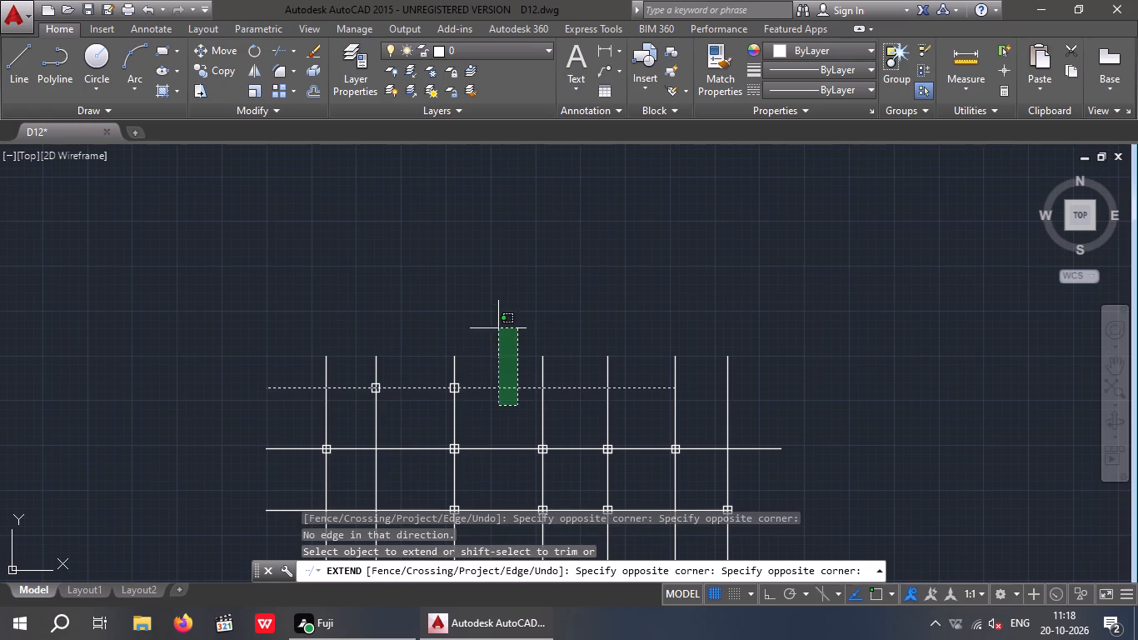
pyautogui.click(498, 328)
pyautogui.moveTo(567, 415); pyautogui.dragTo(555, 352)
pyautogui.click(550, 302)
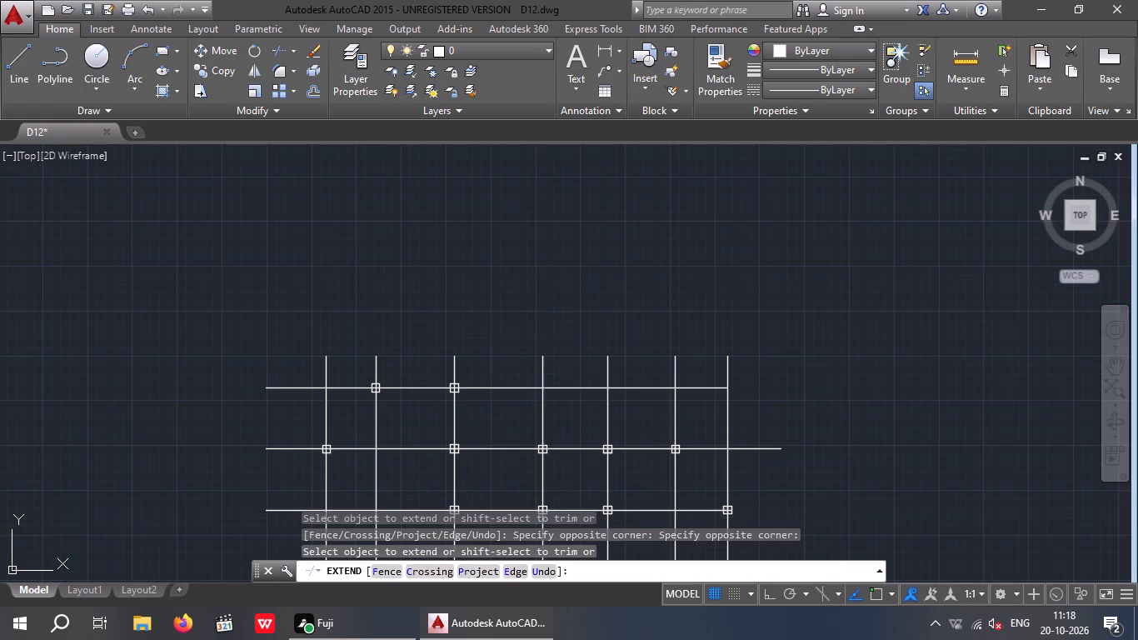
pyautogui.press('Escape')
pyautogui.press('Escape')
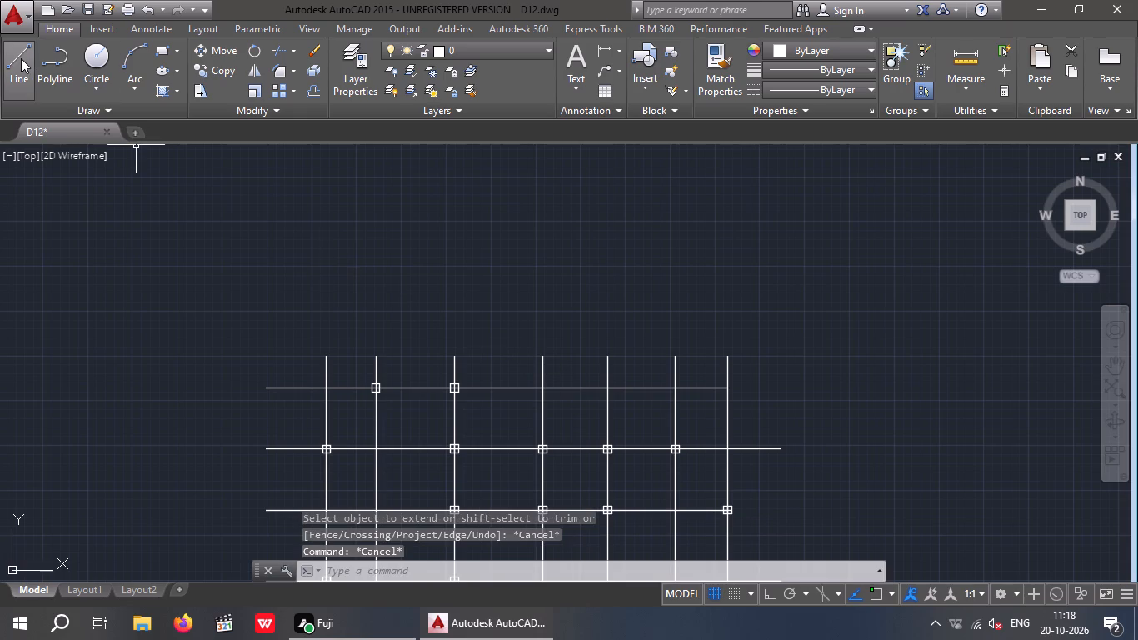
# Draw a helper line about 10'-0" vertically upward from the second horizontal centreline's right end.
pyautogui.click(21, 58)
pyautogui.moveTo(782, 444); pyautogui.dragTo(781, 420)
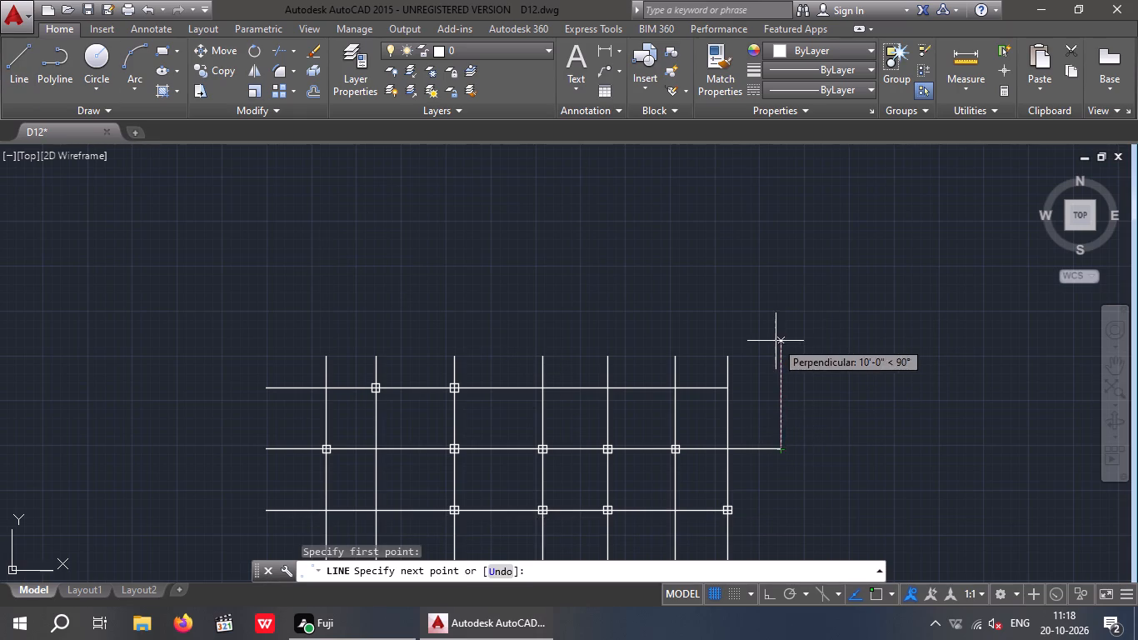
pyautogui.click(776, 341)
pyautogui.press('Escape')
pyautogui.scroll(-4, 791, 347)
pyautogui.scroll(4, 811, 365)
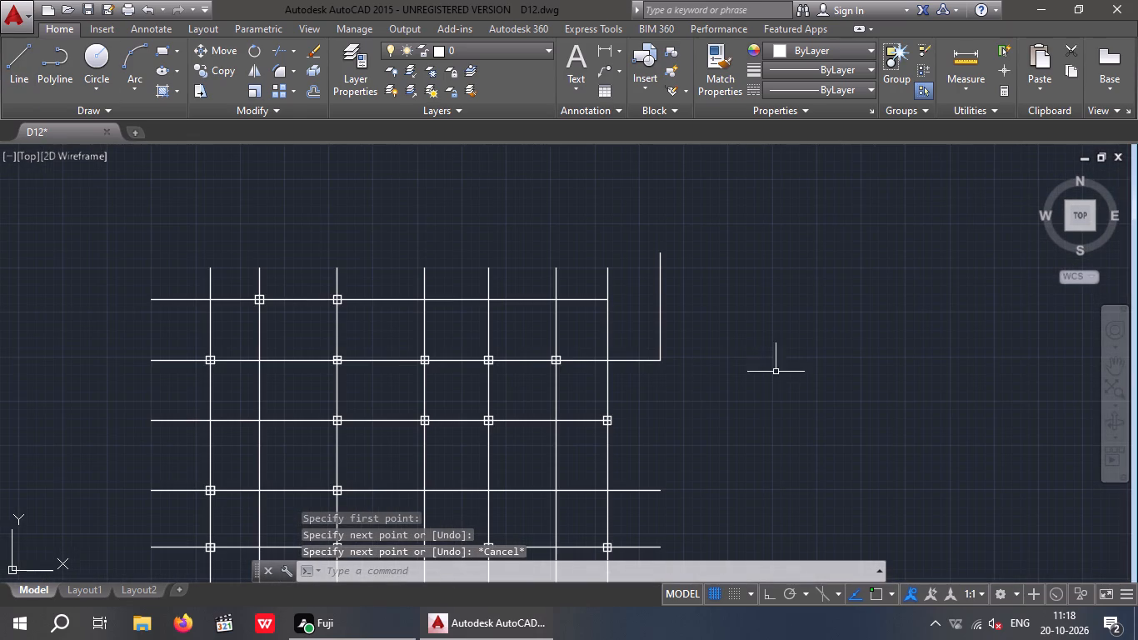
# Extend the top horizontal centreline rightward to the vertical helper line.
pyautogui.write('EX')
pyautogui.press('space')
pyautogui.press('space')
pyautogui.moveTo(586, 323); pyautogui.dragTo(586, 316)
pyautogui.click(588, 237)
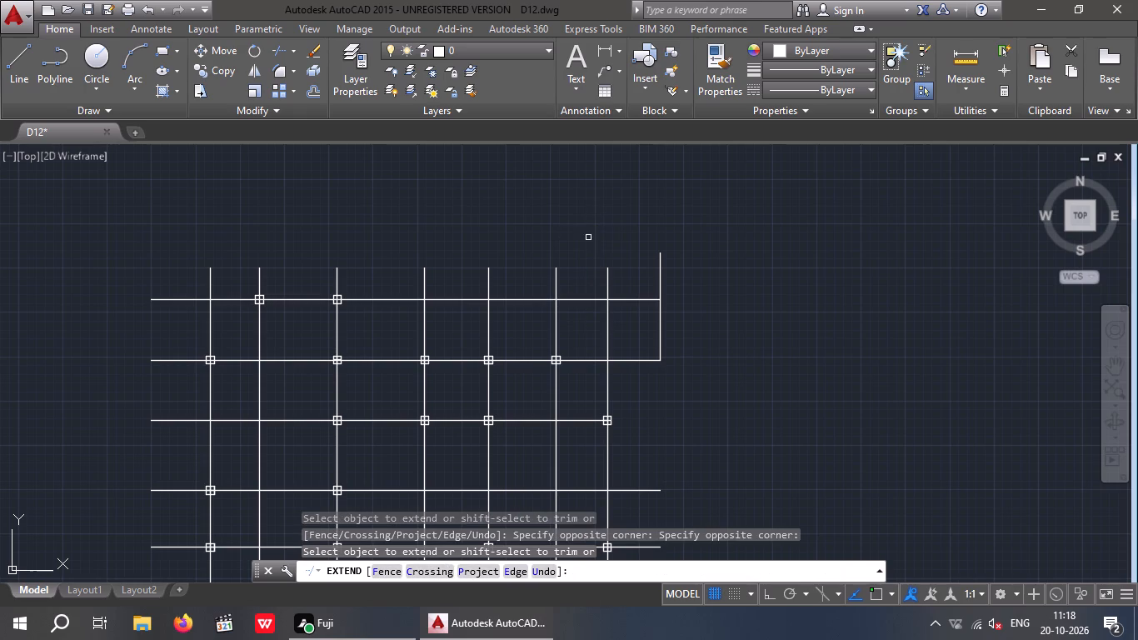
pyautogui.press('Escape')
# Erase the vertical helper line at the right end of the top two centrelines.
pyautogui.moveTo(703, 232); pyautogui.dragTo(660, 267)
pyautogui.click(654, 272)
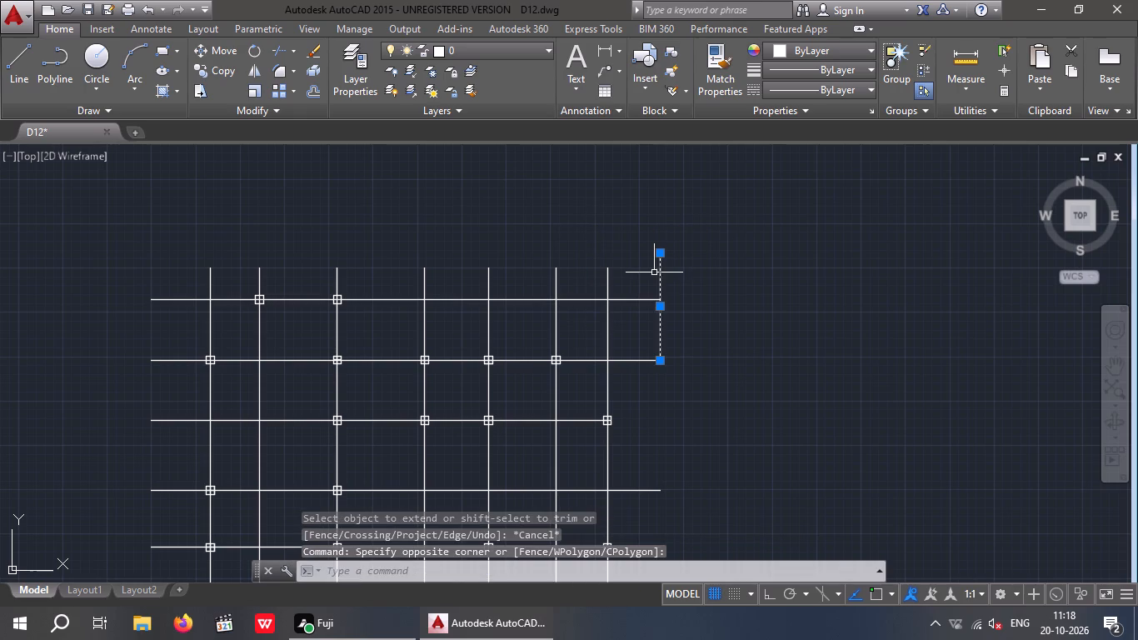
pyautogui.press('Delete')
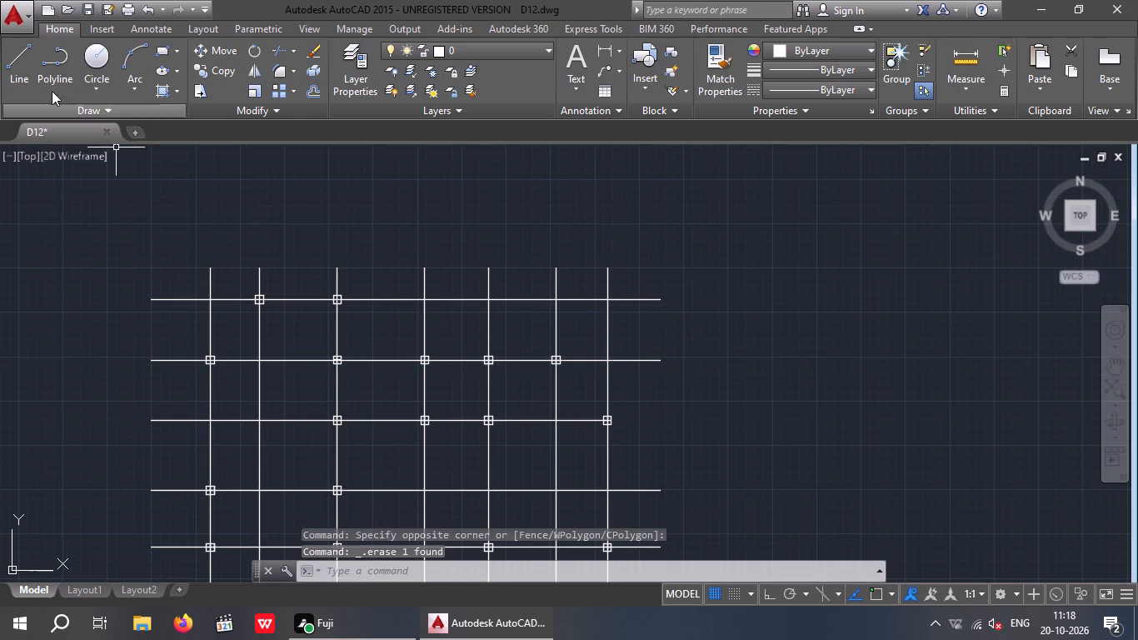
# Draw a helper line vertically downward from the second horizontal centreline's right end, past the level of the third centreline.
pyautogui.click(20, 58)
pyautogui.moveTo(663, 357); pyautogui.dragTo(663, 415)
pyautogui.click(666, 477)
pyautogui.press('space')
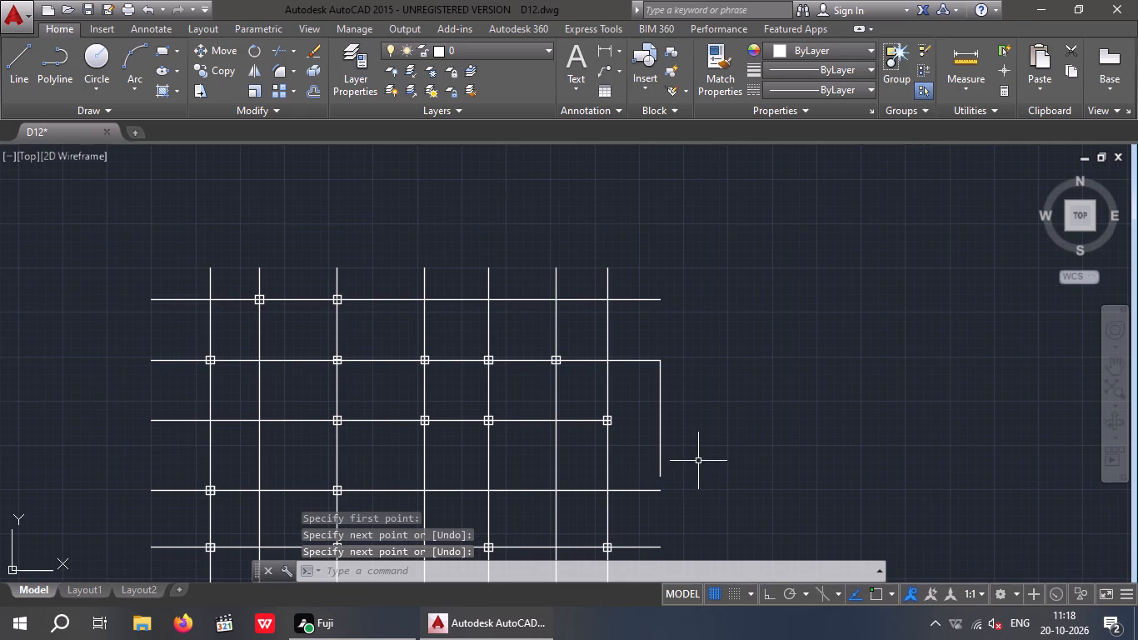
pyautogui.press('Escape')
pyautogui.press('Escape')
# Extend the third horizontal centreline rightward to the vertical helper line.
pyautogui.press('e')
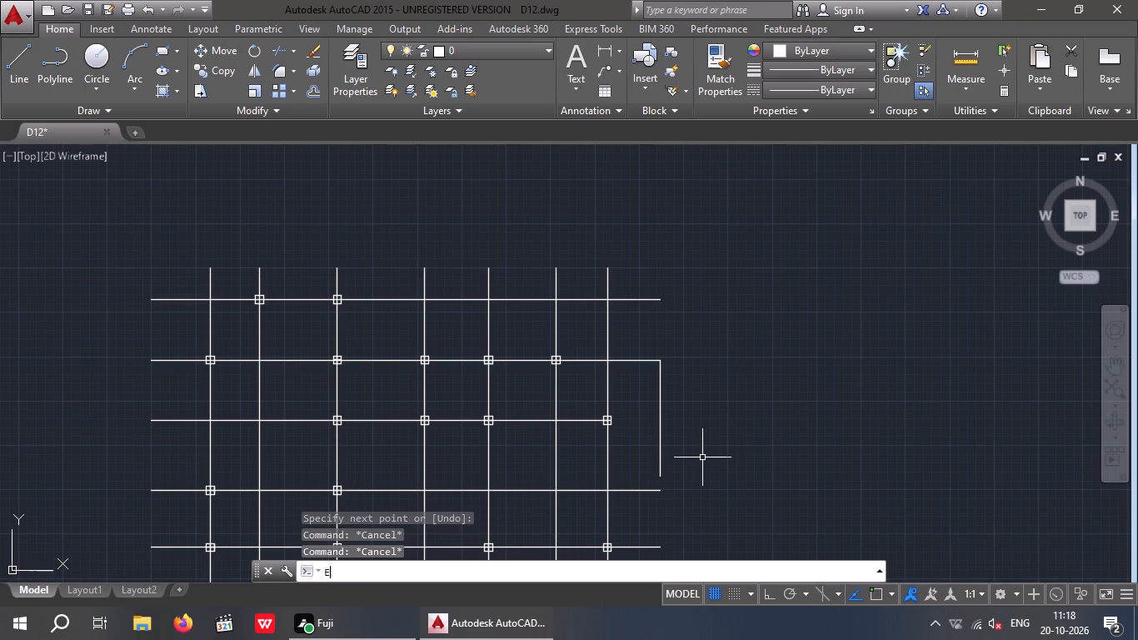
pyautogui.write('X')
pyautogui.press('space')
pyautogui.press('space')
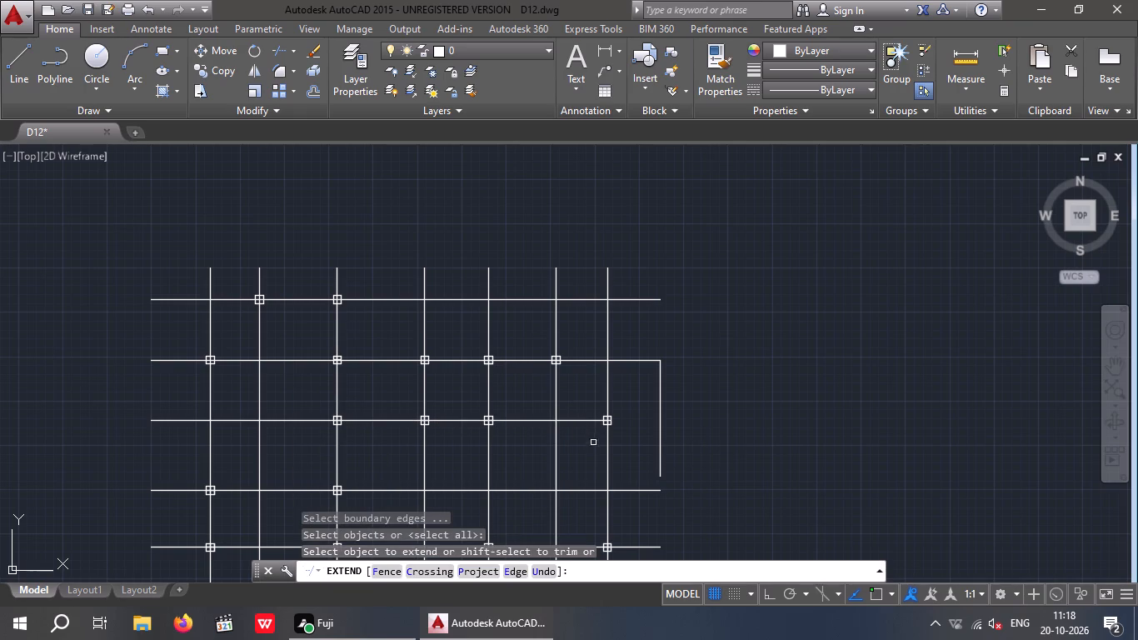
pyautogui.click(592, 448)
pyautogui.click(581, 392)
pyautogui.moveTo(587, 452); pyautogui.dragTo(581, 427)
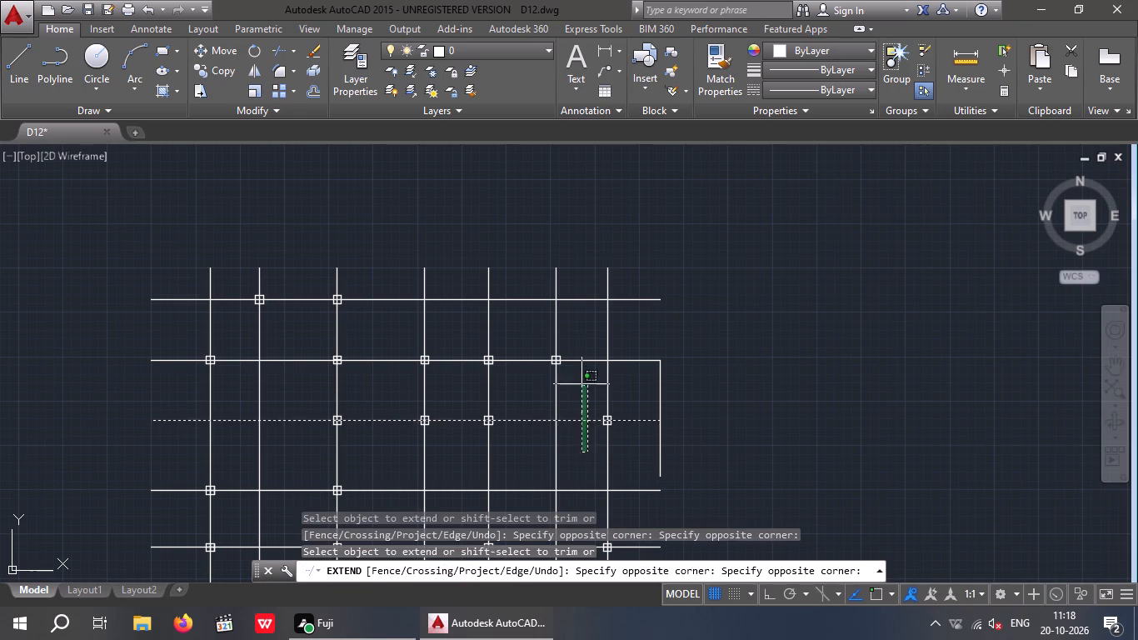
pyautogui.click(580, 378)
pyautogui.press('Escape')
pyautogui.press('Escape')
# Erase the vertical helper line below the second horizontal centreline's right end.
pyautogui.moveTo(770, 412); pyautogui.dragTo(687, 463)
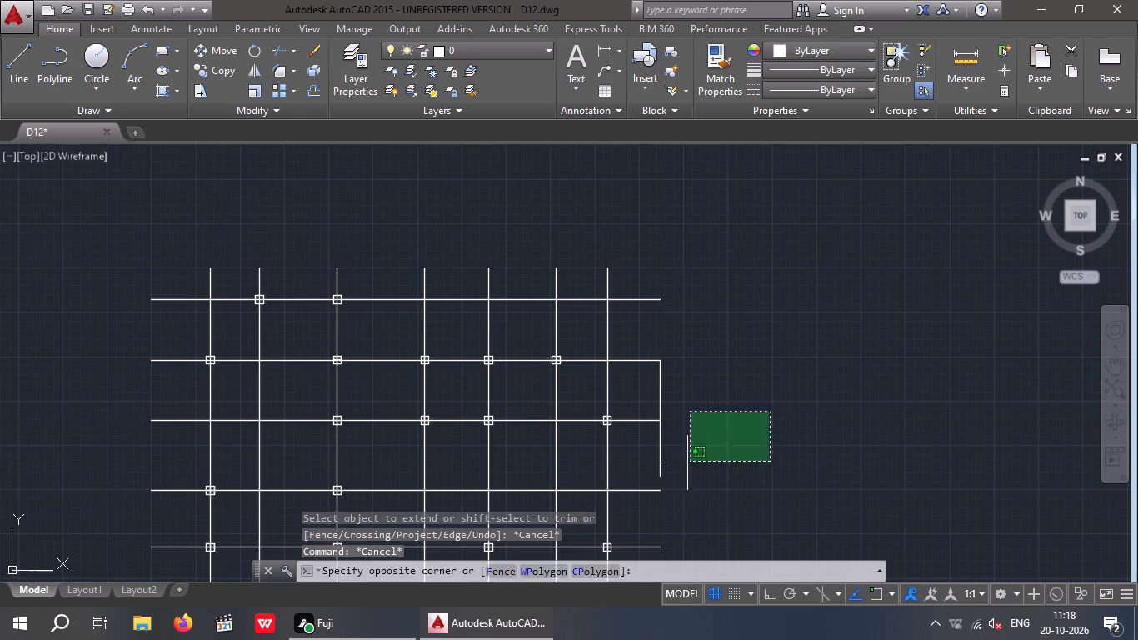
pyautogui.moveTo(687, 463); pyautogui.dragTo(668, 467)
pyautogui.moveTo(703, 432); pyautogui.dragTo(665, 457)
pyautogui.click(653, 460)
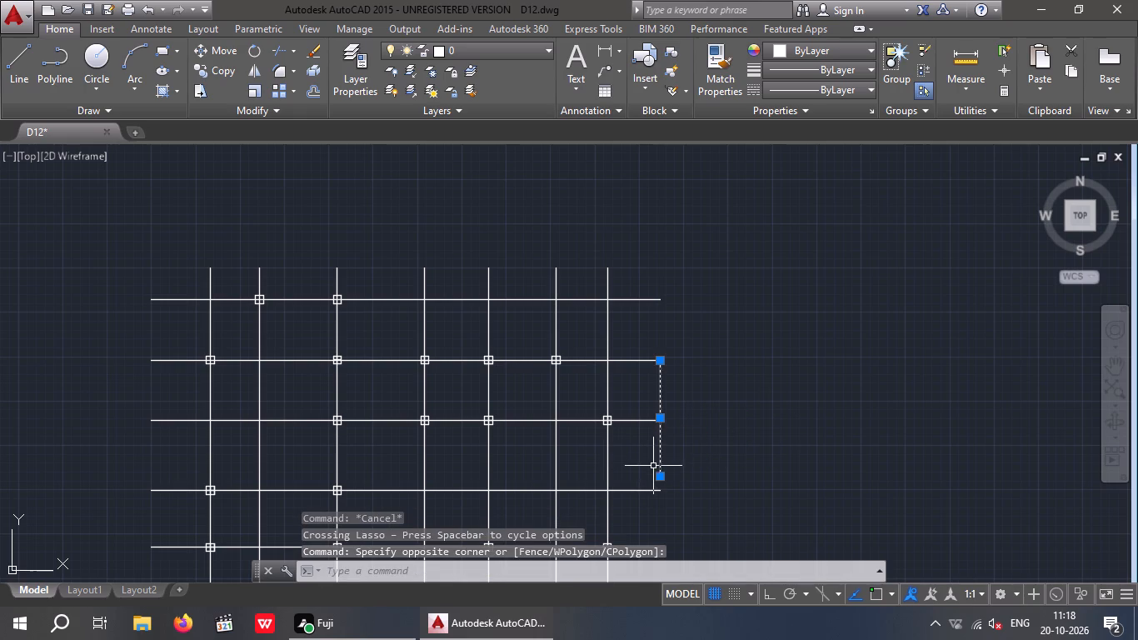
pyautogui.press('Delete')
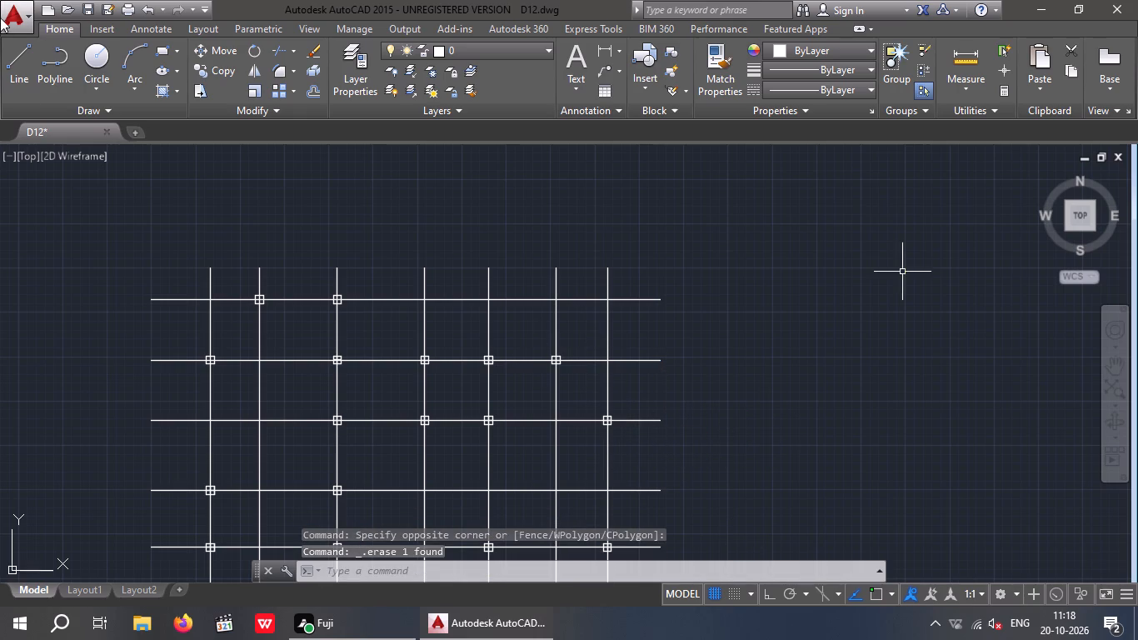
# Erase the short horizontal and vertical lines inside the marker where the second horizontal and third vertical centrelines cross.
pyautogui.scroll(2, 329, 357)
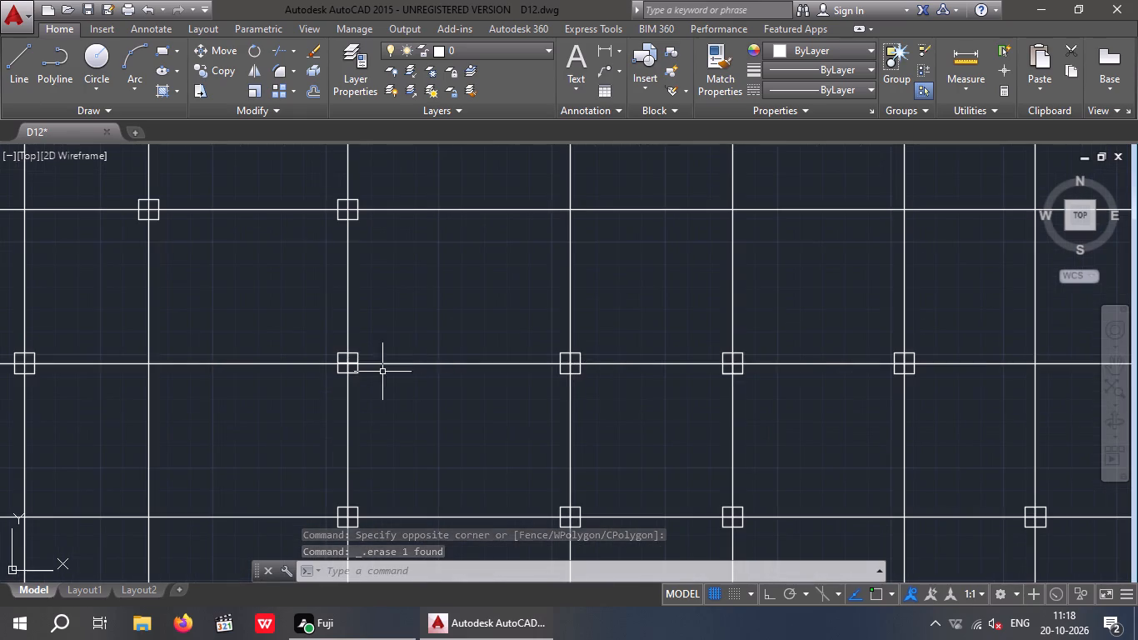
pyautogui.scroll(1, 351, 380)
pyautogui.scroll(-1, 351, 380)
pyautogui.scroll(6, 351, 380)
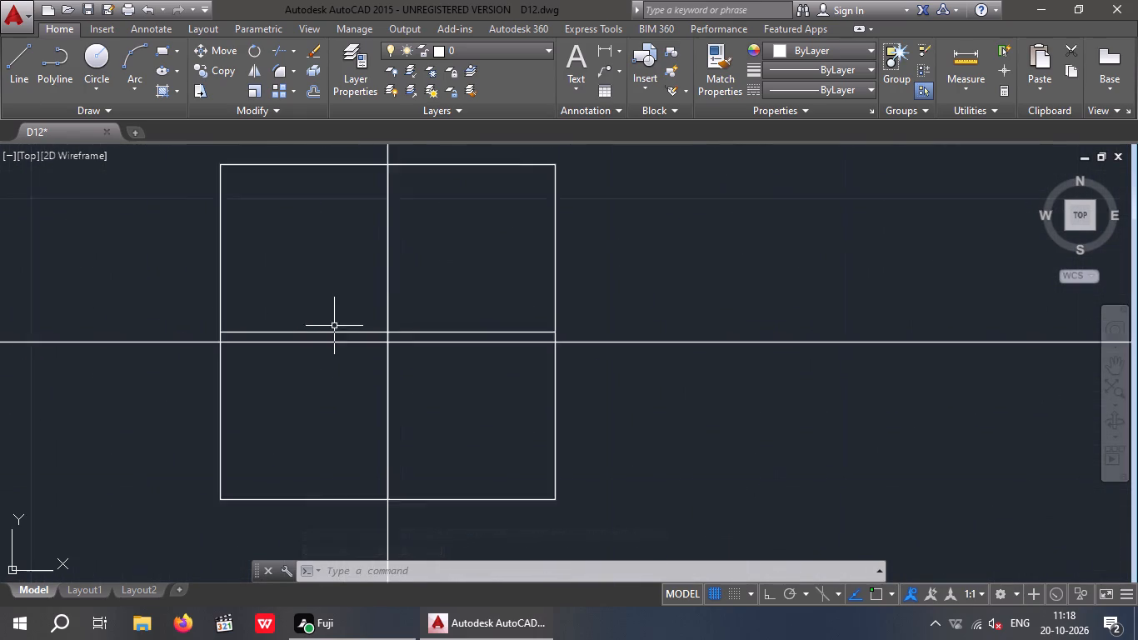
pyautogui.scroll(1, 334, 326)
pyautogui.moveTo(329, 344); pyautogui.dragTo(318, 322)
pyautogui.click(302, 300)
pyautogui.press('Delete')
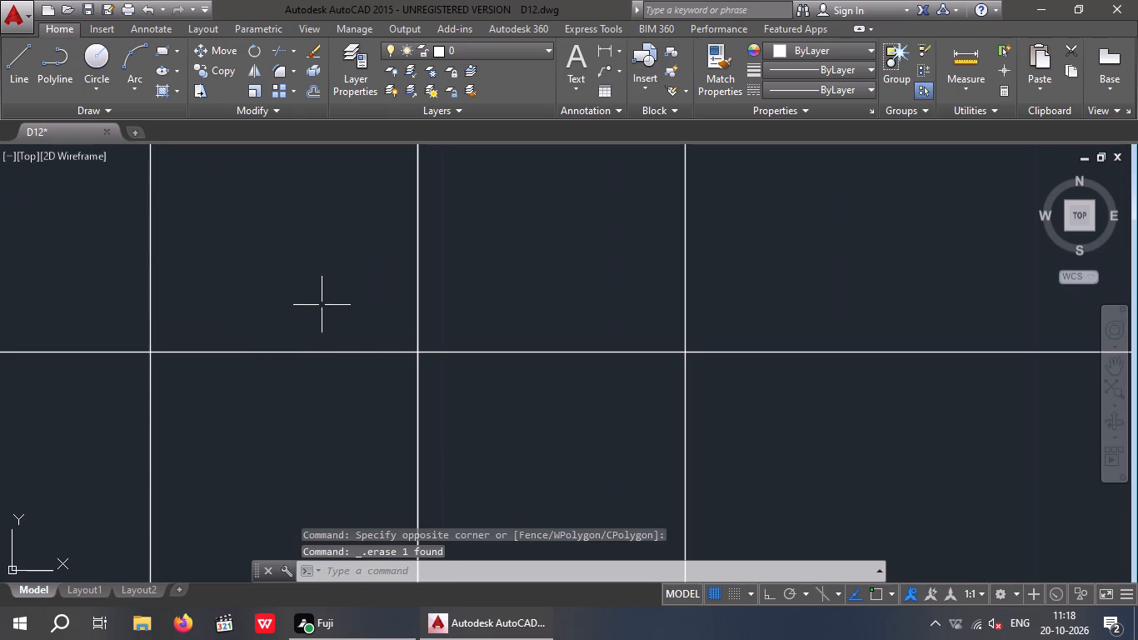
pyautogui.scroll(-1, 381, 302)
pyautogui.click(405, 322)
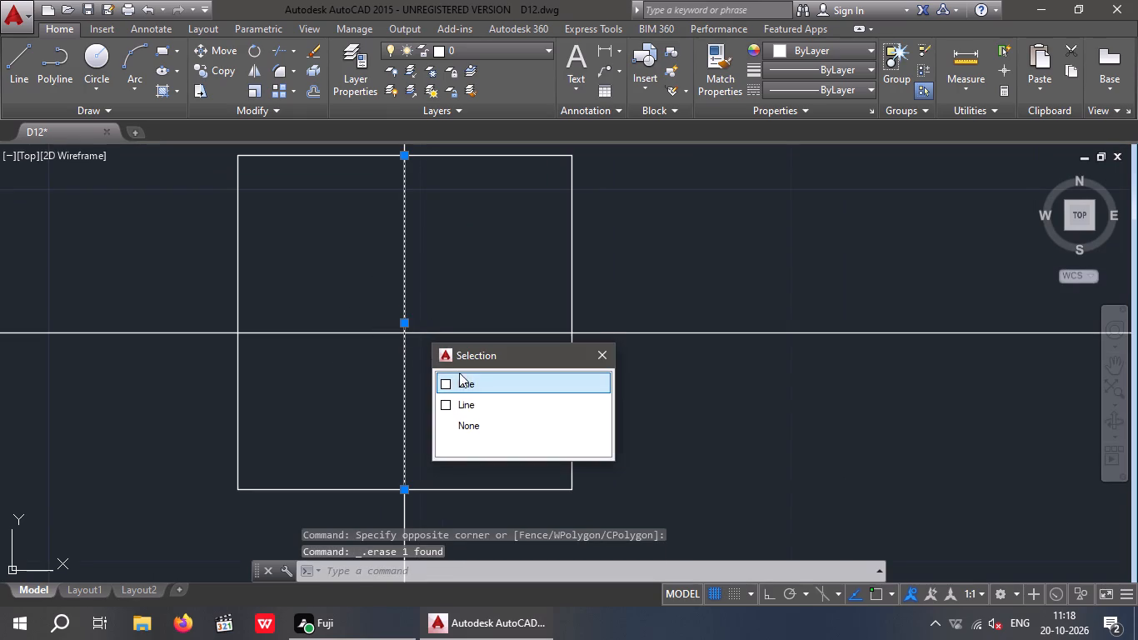
pyautogui.click(457, 381)
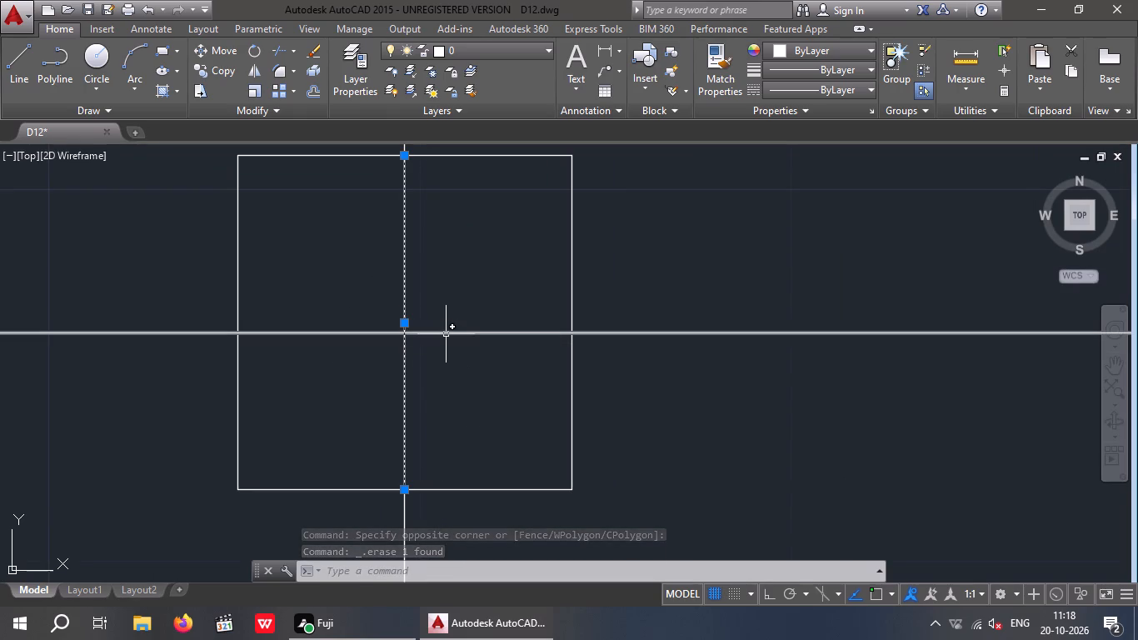
pyautogui.press('Delete')
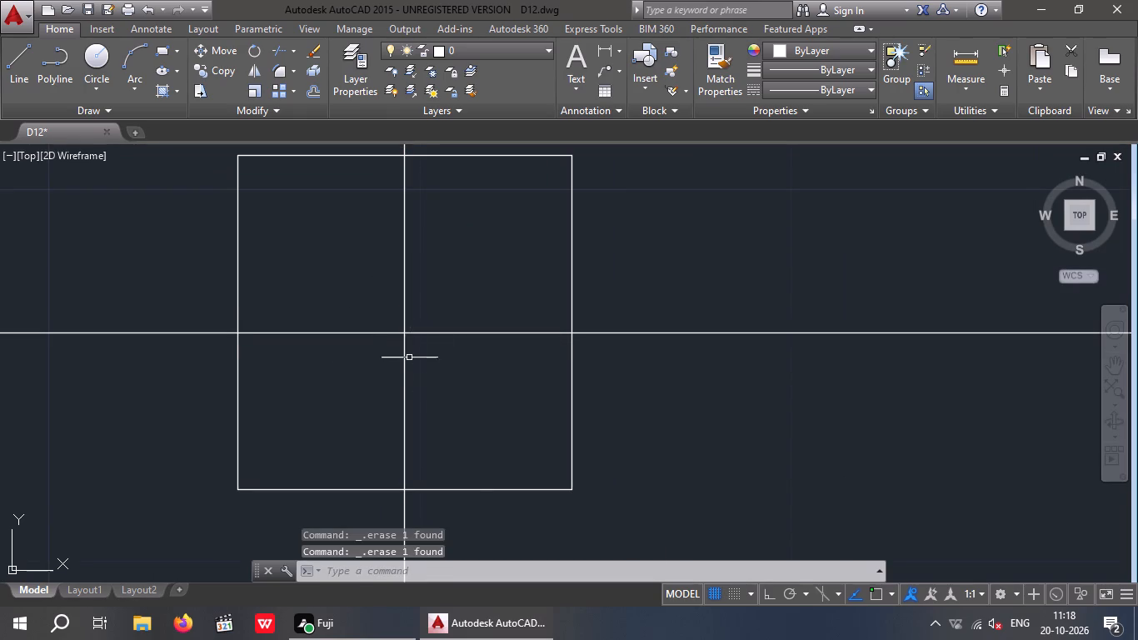
# Erase the long second horizontal centreline running through the marker on the third vertical centreline.
pyautogui.click(392, 334)
pyautogui.scroll(-2, 448, 344)
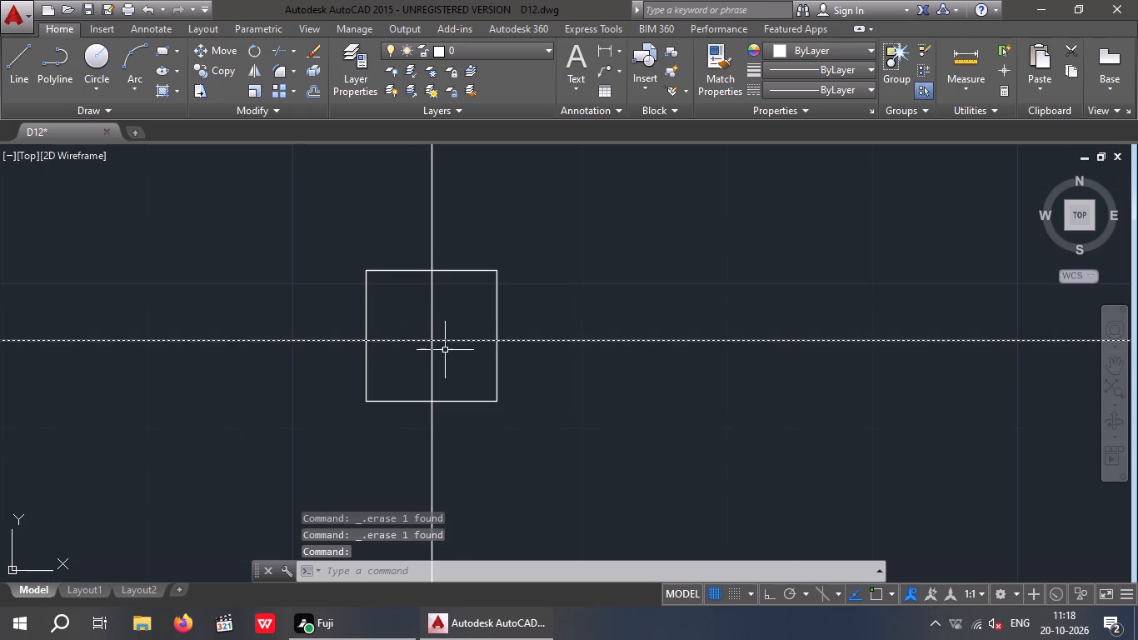
pyautogui.press('Delete')
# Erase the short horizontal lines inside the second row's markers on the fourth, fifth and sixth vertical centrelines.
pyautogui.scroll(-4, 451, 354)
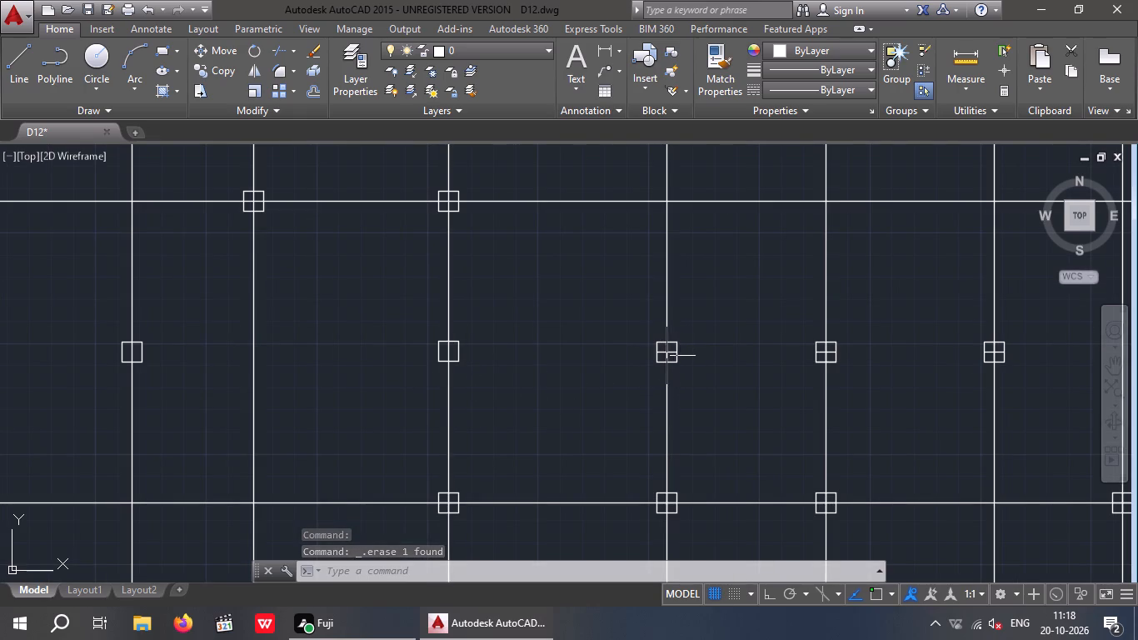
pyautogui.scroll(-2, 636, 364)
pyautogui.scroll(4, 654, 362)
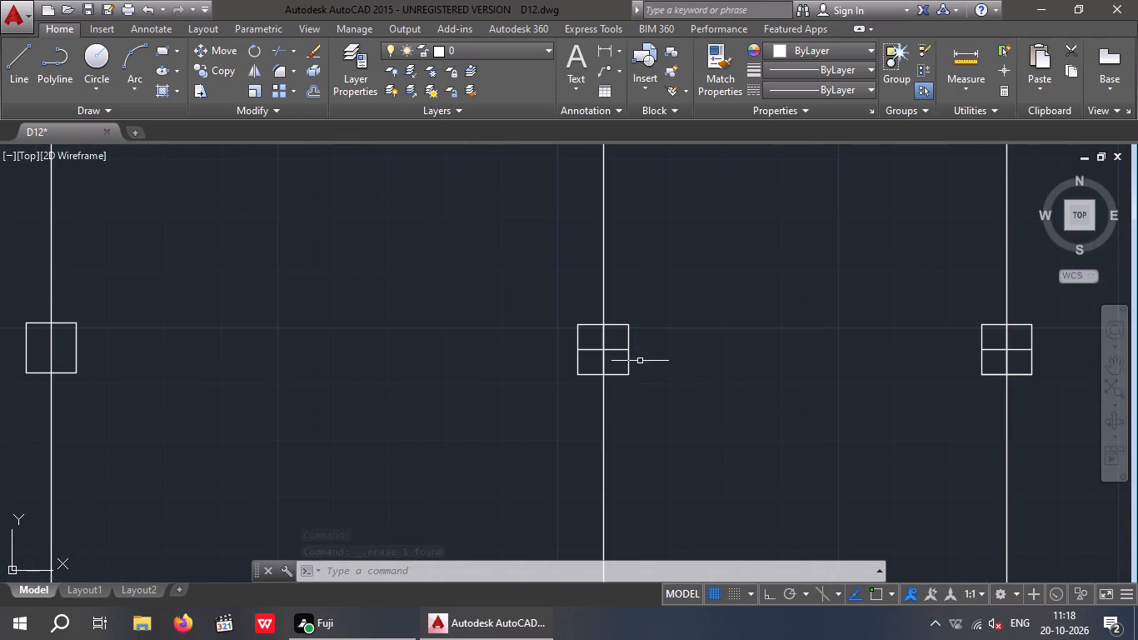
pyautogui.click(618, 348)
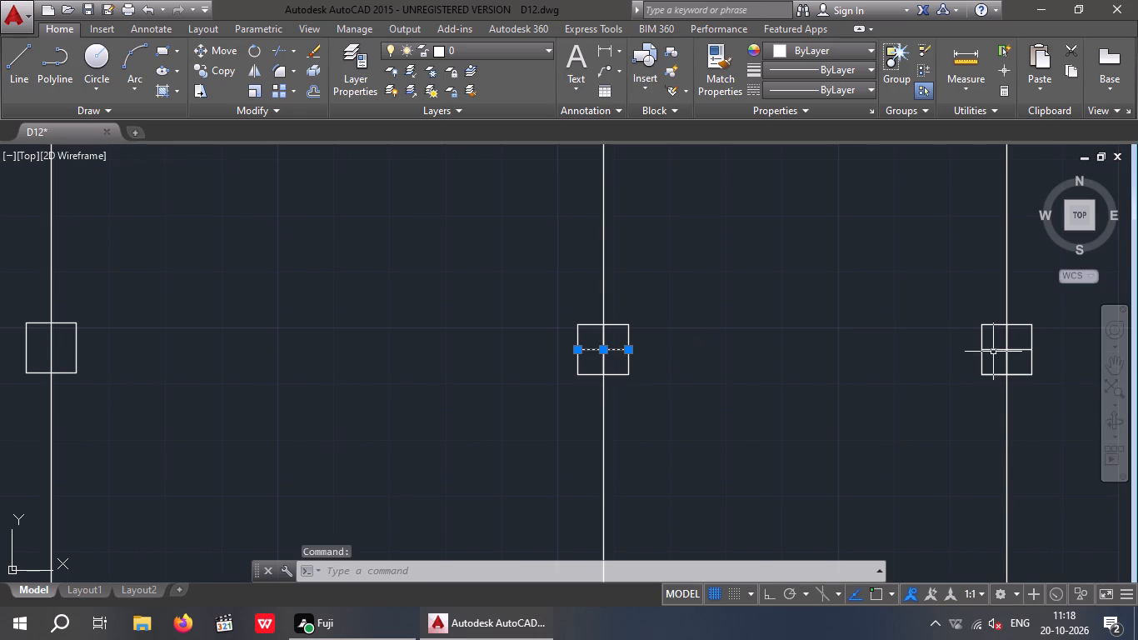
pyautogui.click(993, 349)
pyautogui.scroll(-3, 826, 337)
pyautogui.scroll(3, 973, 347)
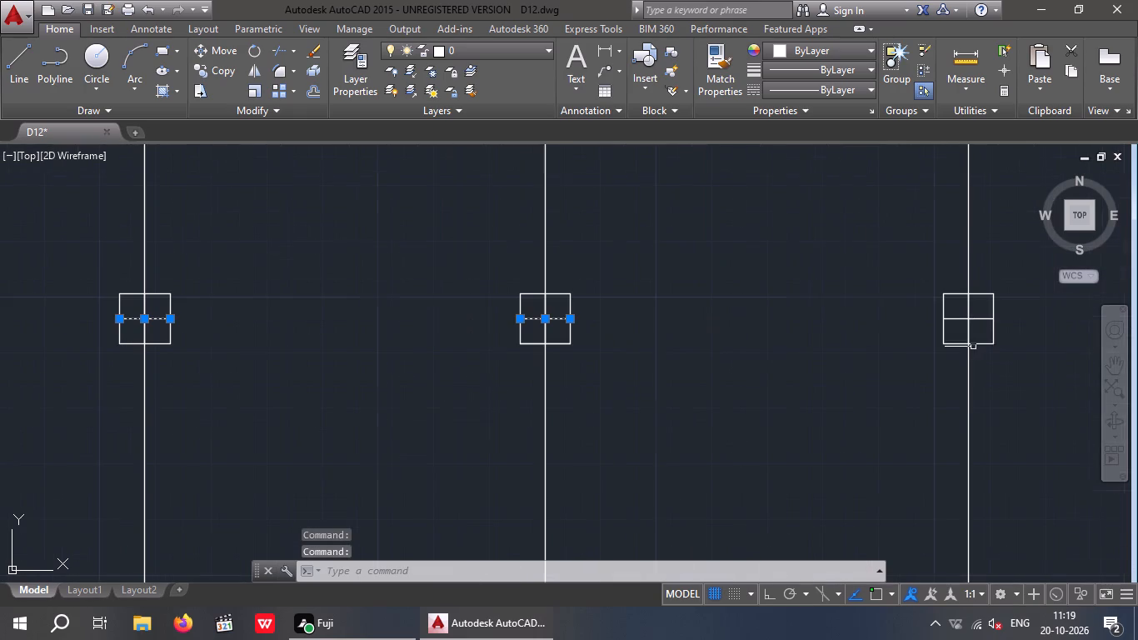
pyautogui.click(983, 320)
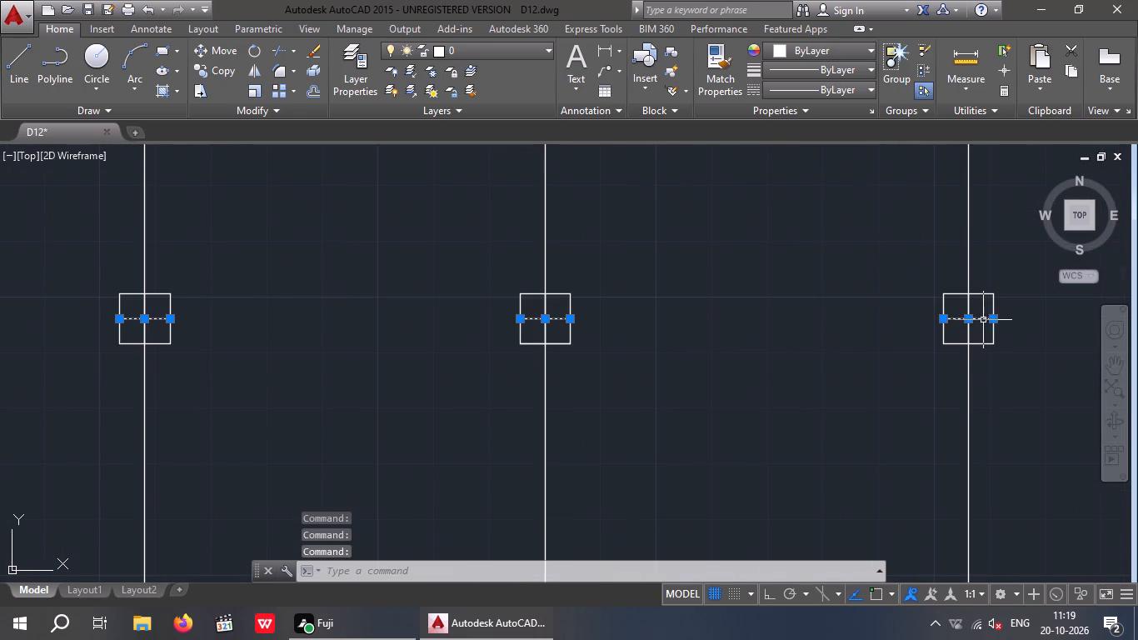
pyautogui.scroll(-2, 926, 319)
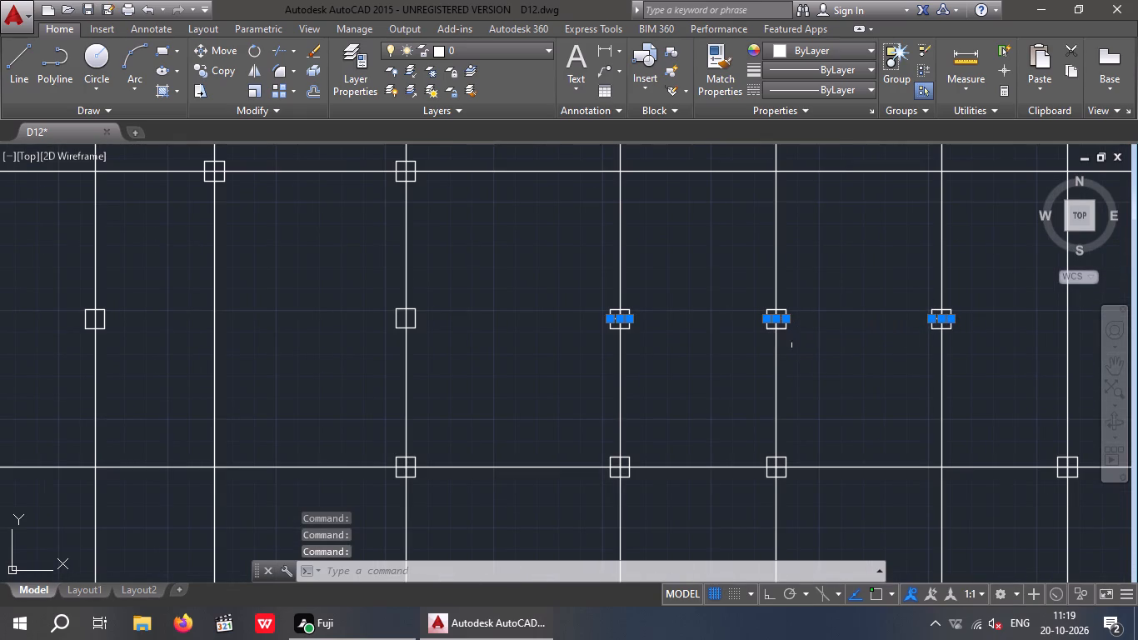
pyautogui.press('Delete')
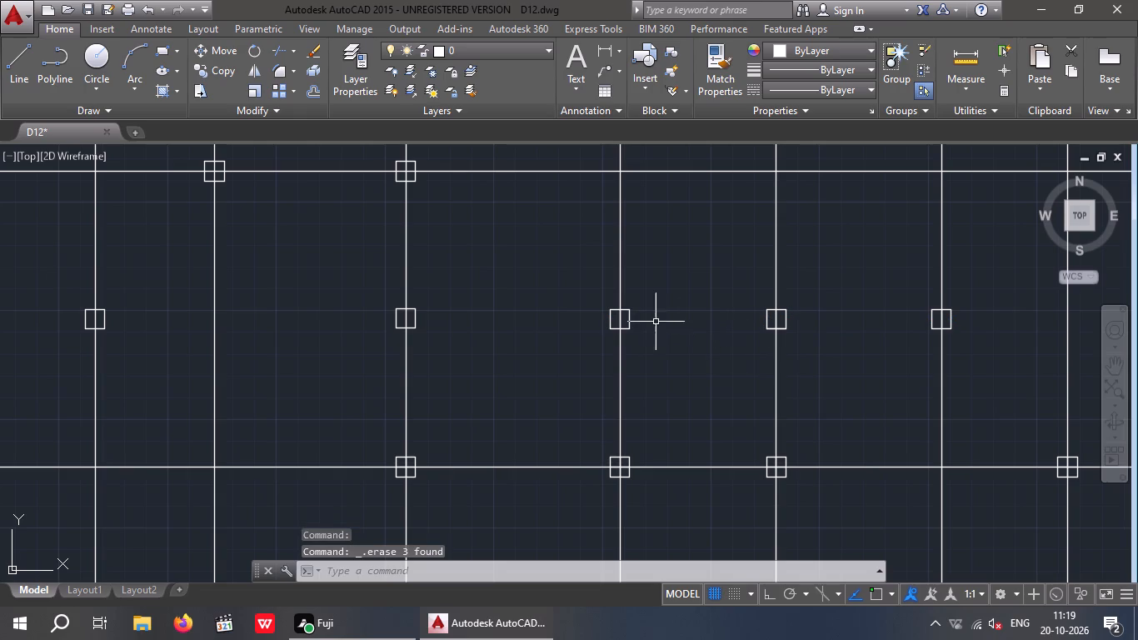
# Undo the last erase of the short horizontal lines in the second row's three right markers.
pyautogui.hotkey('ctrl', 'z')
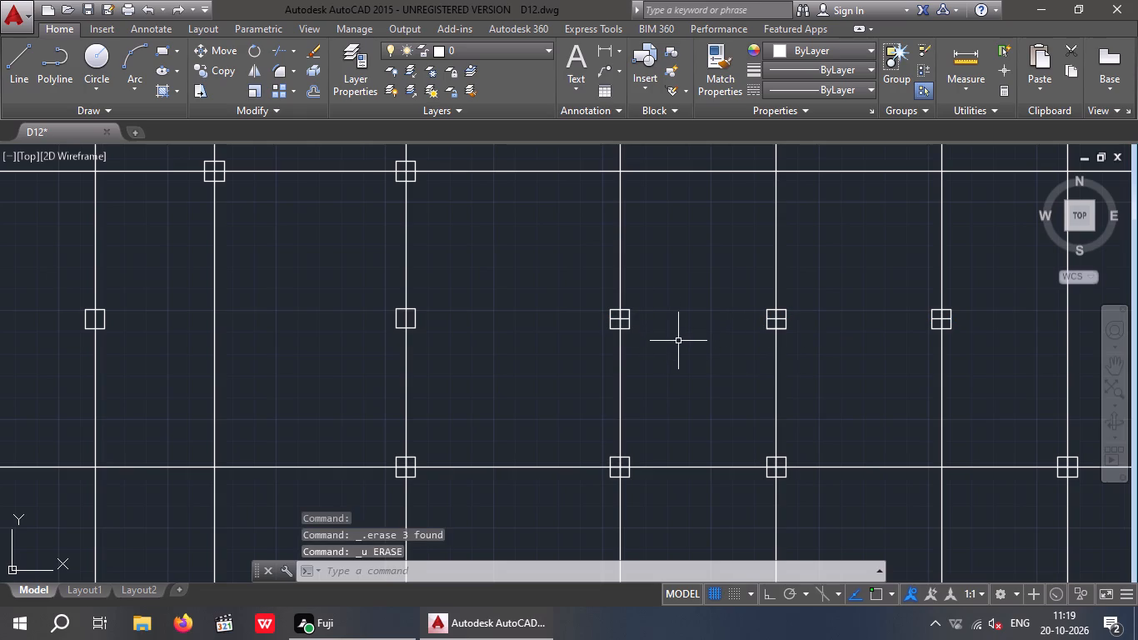
# Undo the erase of the long second horizontal centreline.
pyautogui.hotkey('ctrl', 'z')
pyautogui.scroll(-4, 670, 336)
pyautogui.press('Escape')
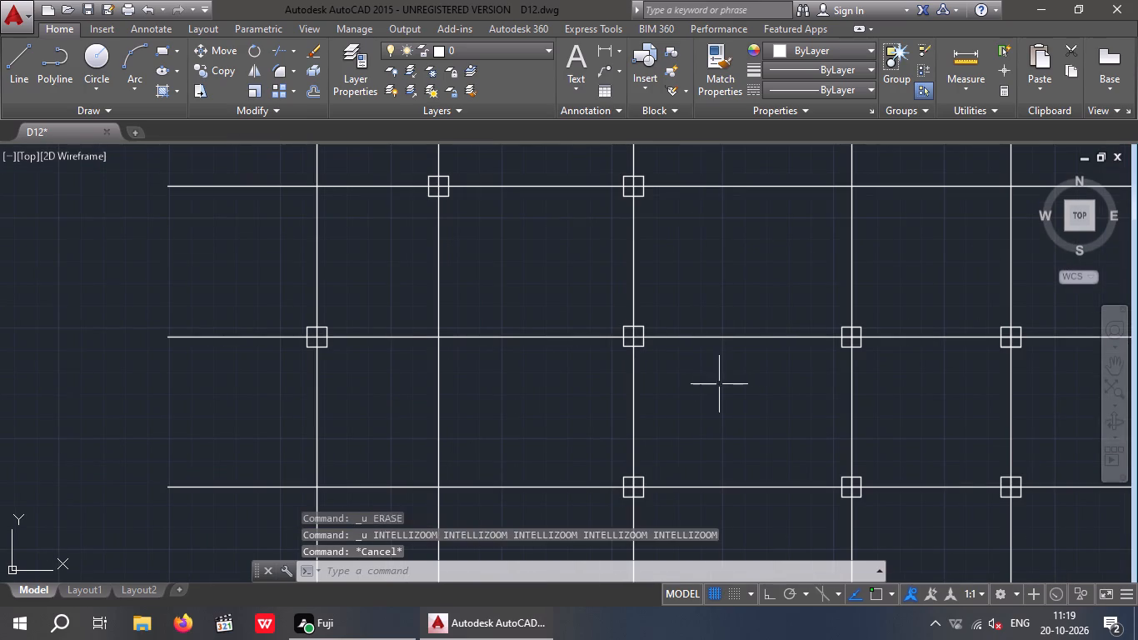
pyautogui.press('Escape')
# Erase the short vertical and horizontal lines inside the marker where the second horizontal and fourth vertical centrelines cross.
pyautogui.scroll(-1, 724, 385)
pyautogui.moveTo(701, 375); pyautogui.dragTo(395, 323, button='middle')
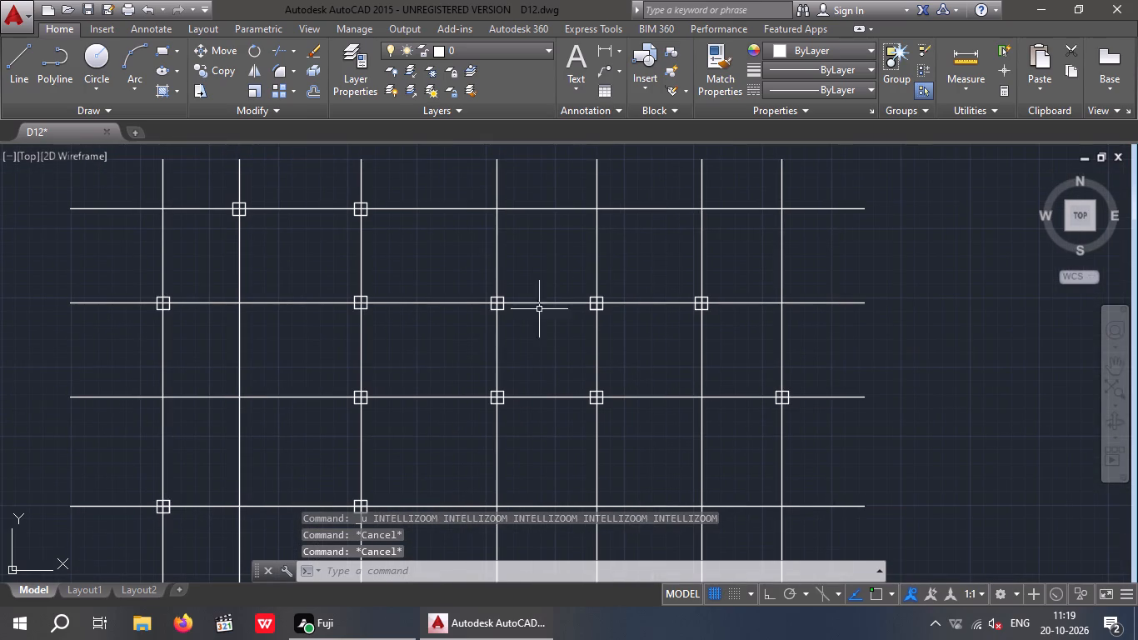
pyautogui.scroll(5, 355, 300)
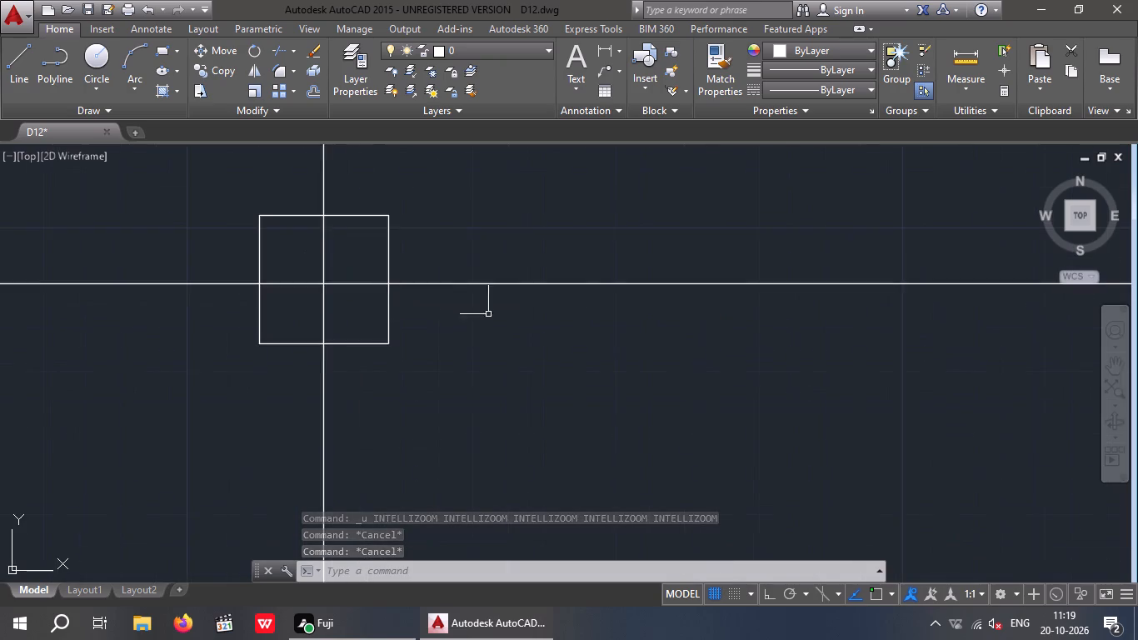
pyautogui.scroll(-3, 590, 321)
pyautogui.scroll(3, 886, 327)
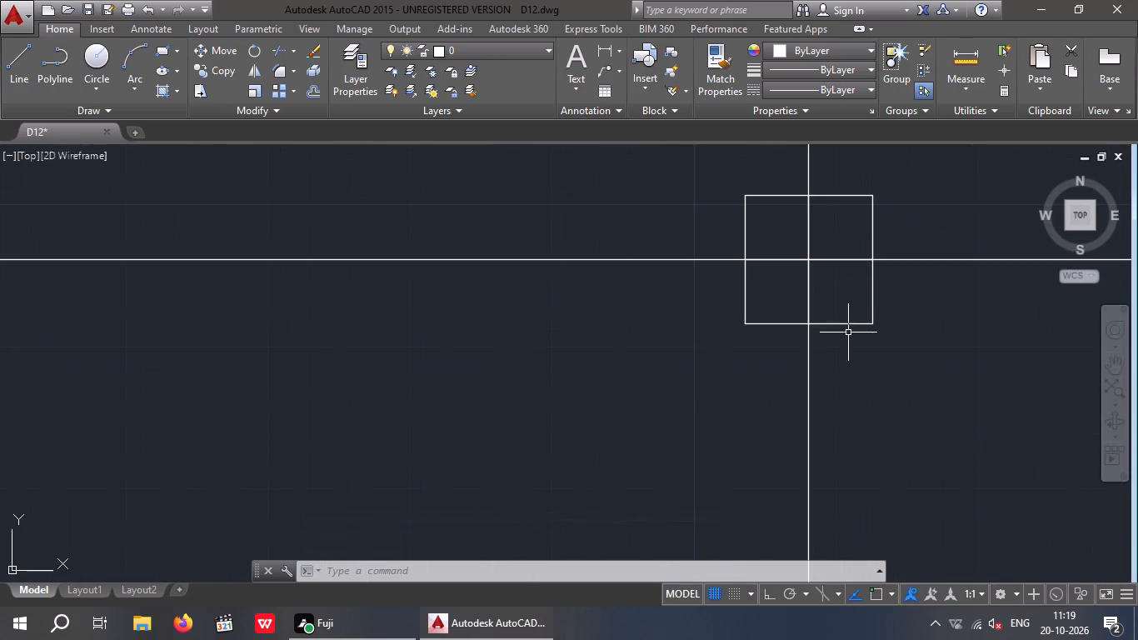
pyautogui.moveTo(844, 335); pyautogui.dragTo(701, 467, button='middle')
pyautogui.scroll(2, 654, 382)
pyautogui.scroll(-2, 681, 401)
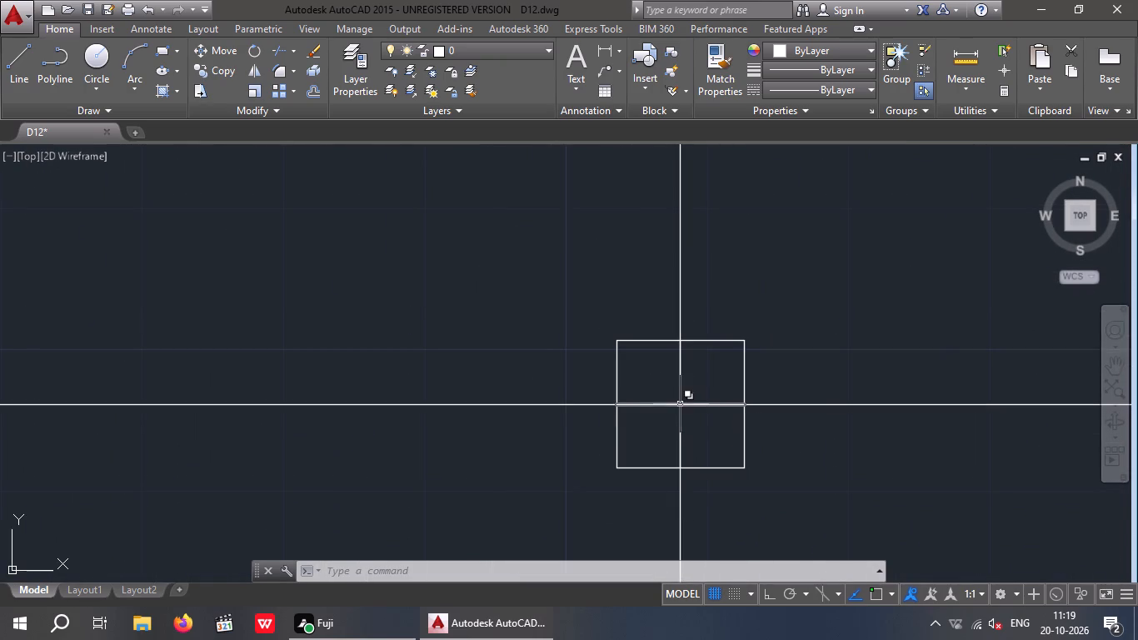
pyautogui.click(681, 402)
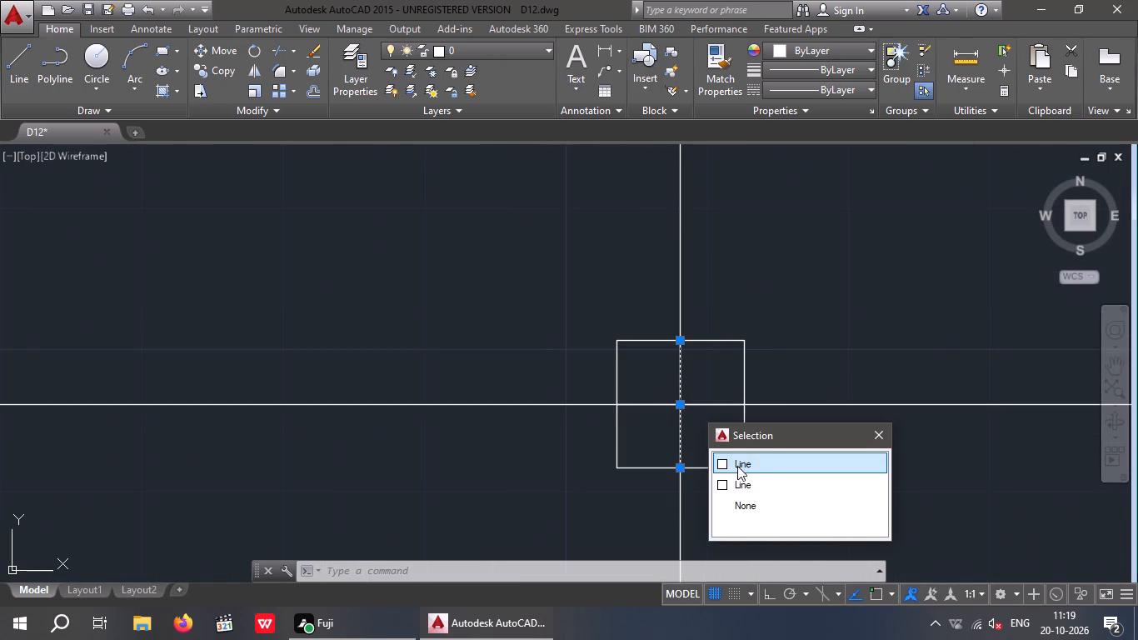
pyautogui.click(737, 462)
pyautogui.click(721, 463)
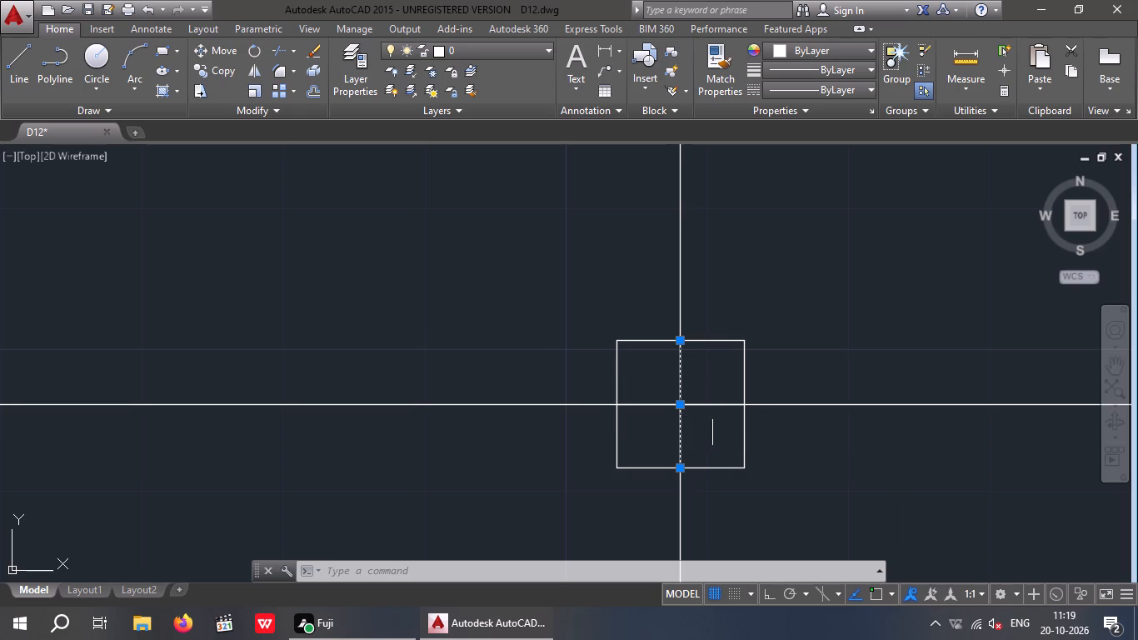
pyautogui.click(711, 406)
pyautogui.click(756, 467)
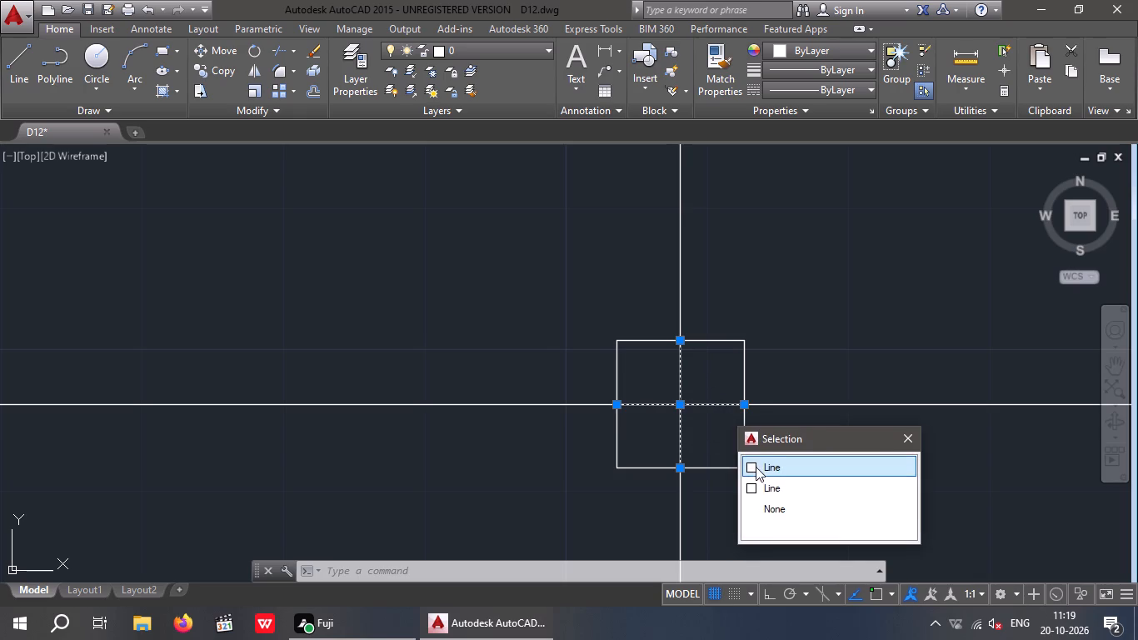
pyautogui.click(748, 469)
pyautogui.press('Delete')
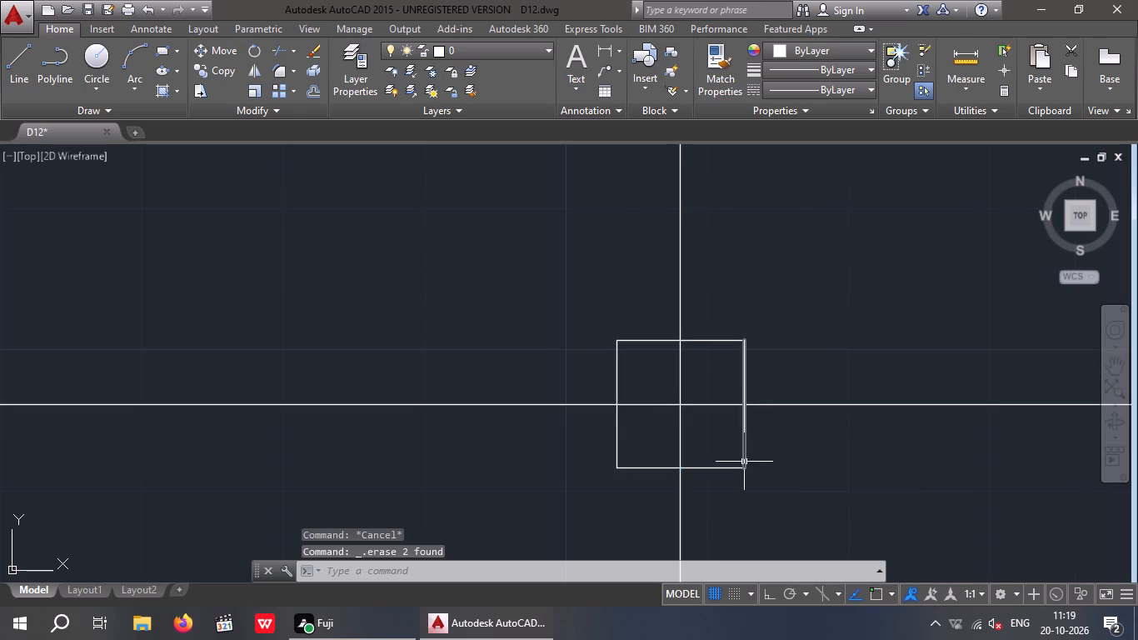
# Erase the short horizontal and vertical lines inside the second row's marker on the fifth vertical centreline.
pyautogui.scroll(-2, 744, 462)
pyautogui.moveTo(820, 470); pyautogui.dragTo(406, 381, button='middle')
pyautogui.scroll(3, 721, 347)
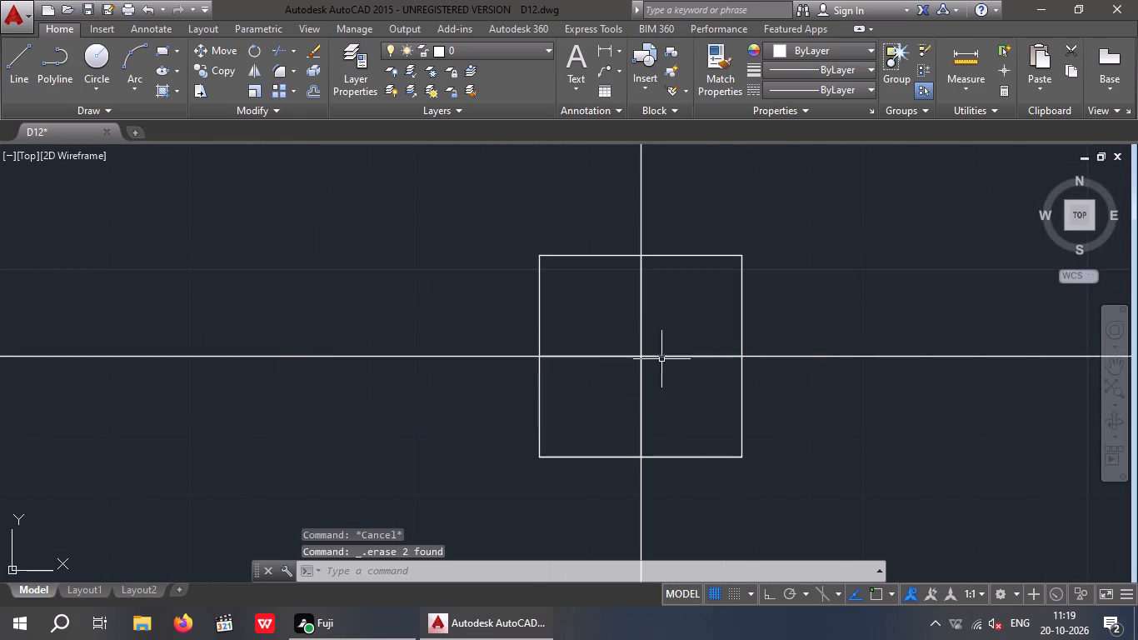
pyautogui.click(654, 357)
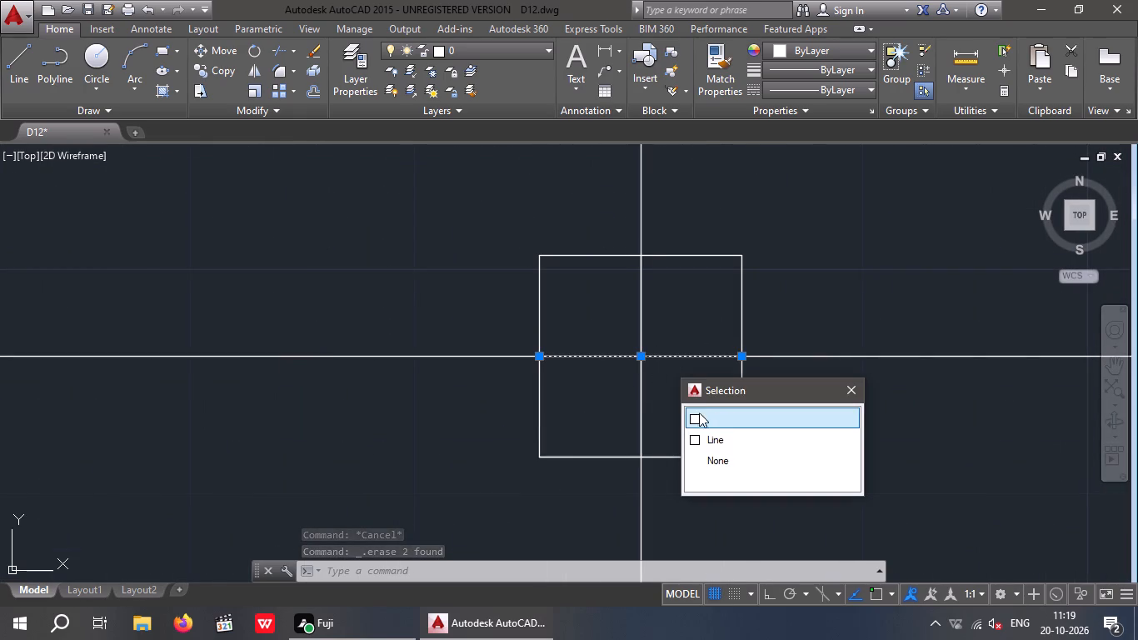
pyautogui.click(705, 417)
pyautogui.click(705, 415)
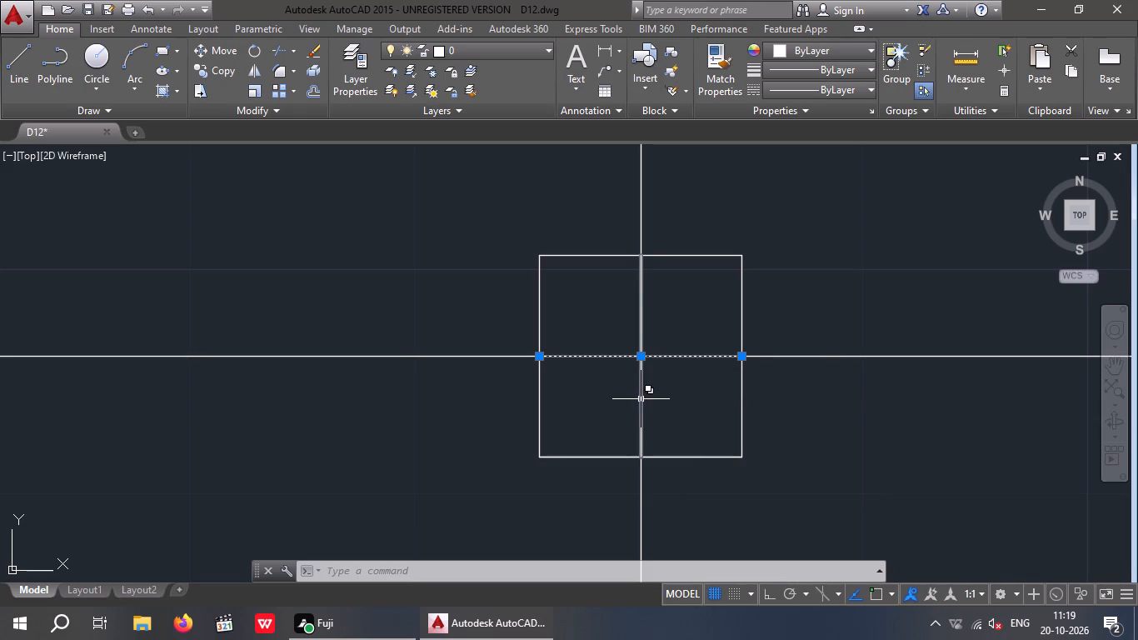
pyautogui.click(641, 399)
pyautogui.click(681, 457)
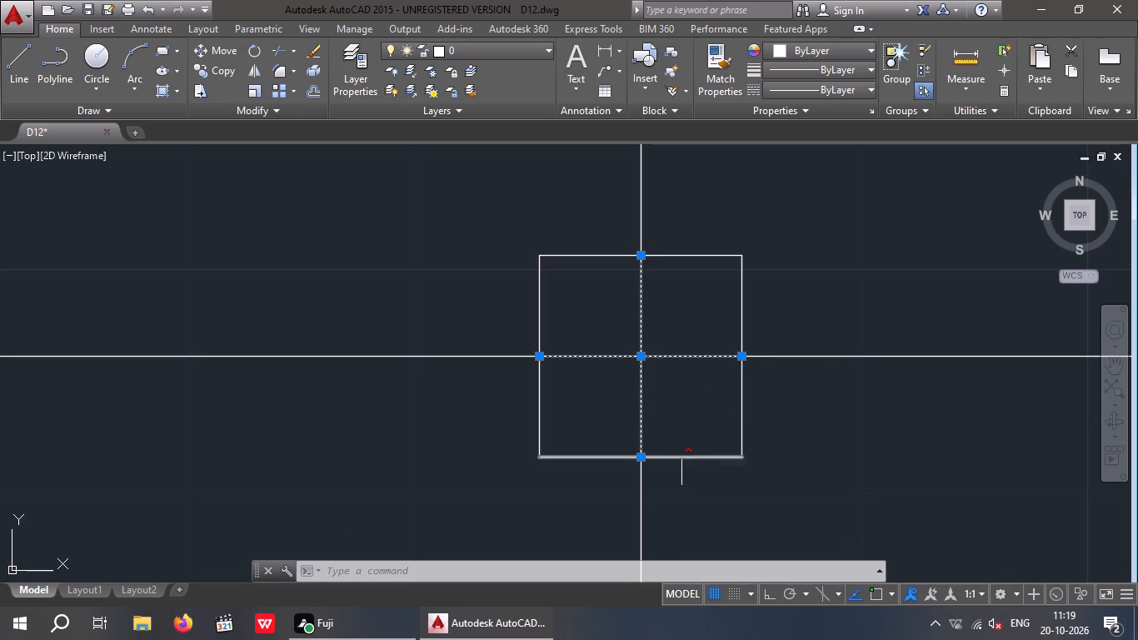
pyautogui.press('Delete')
# Erase the short horizontal and vertical lines inside the second row's marker on the sixth vertical centreline.
pyautogui.scroll(-3, 683, 397)
pyautogui.moveTo(880, 450); pyautogui.dragTo(385, 436, button='middle')
pyautogui.scroll(2, 599, 377)
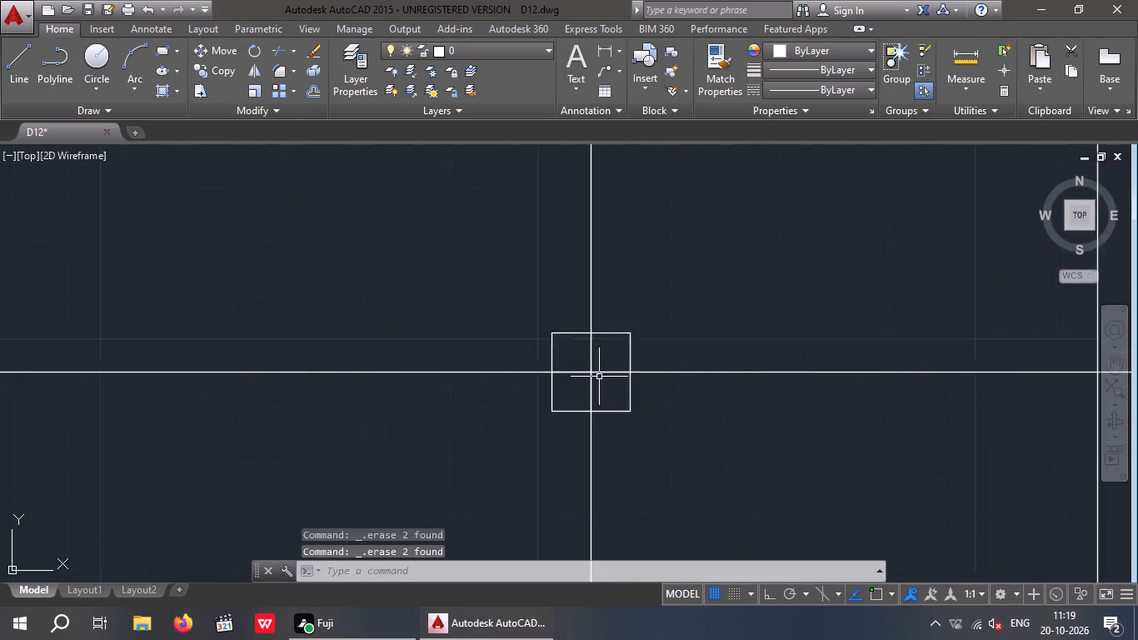
pyautogui.scroll(1, 599, 377)
pyautogui.click(597, 371)
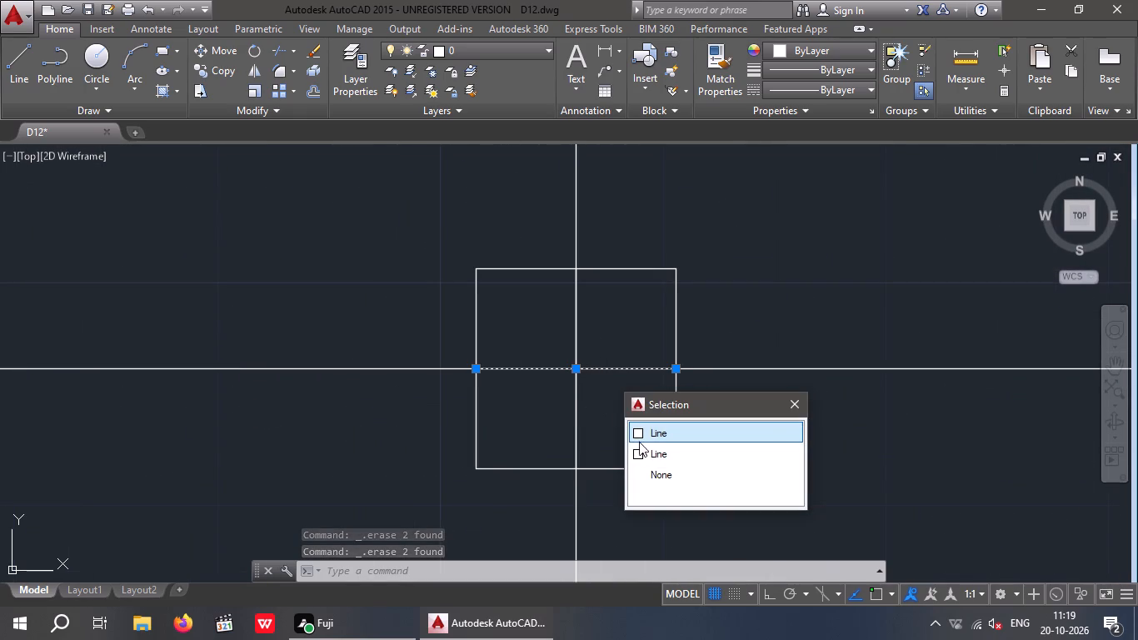
pyautogui.click(636, 428)
pyautogui.click(576, 398)
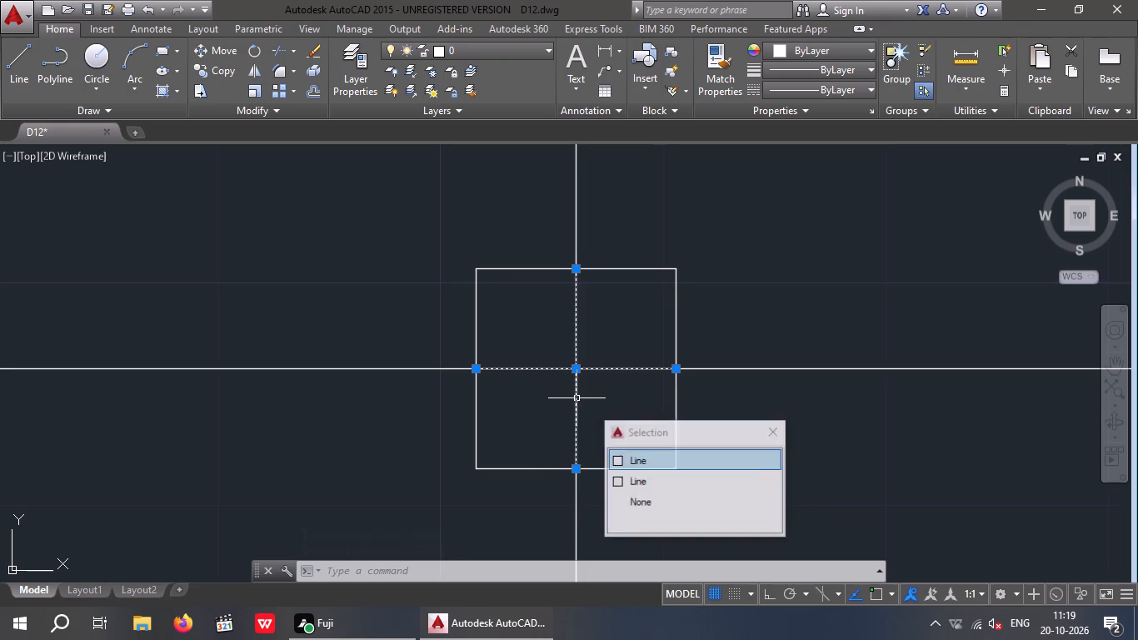
pyautogui.press('Delete')
# Erase the short horizontal and vertical lines inside the third row's marker on the third vertical centreline.
pyautogui.scroll(-4, 596, 416)
pyautogui.scroll(-2, 731, 435)
pyautogui.moveTo(709, 456); pyautogui.dragTo(771, 292, button='middle')
pyautogui.scroll(7, 405, 352)
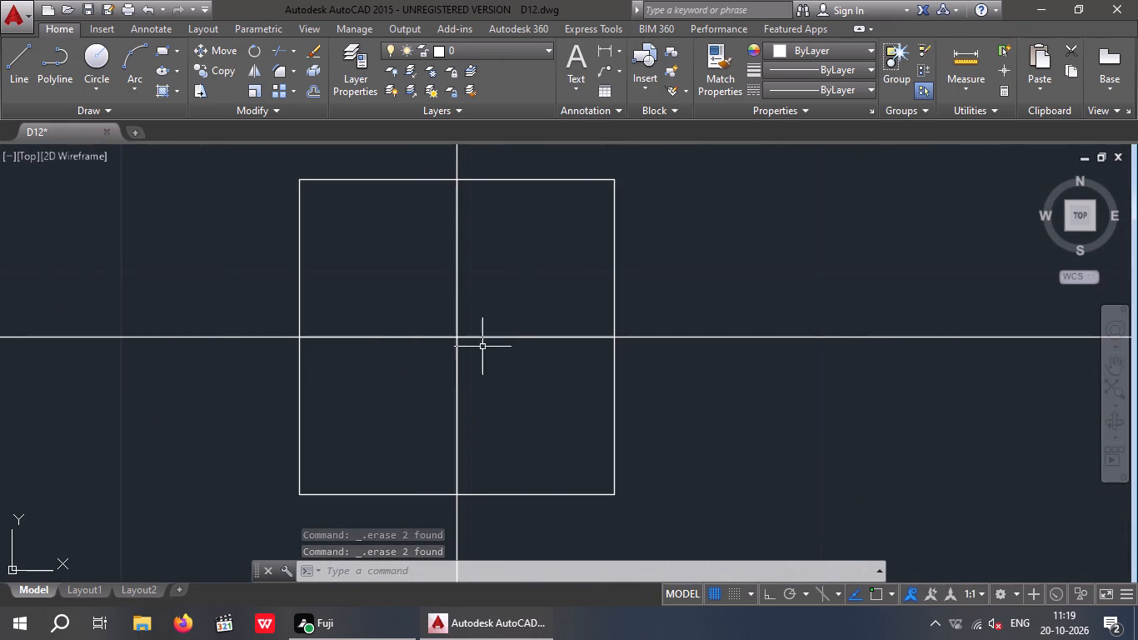
pyautogui.click(458, 338)
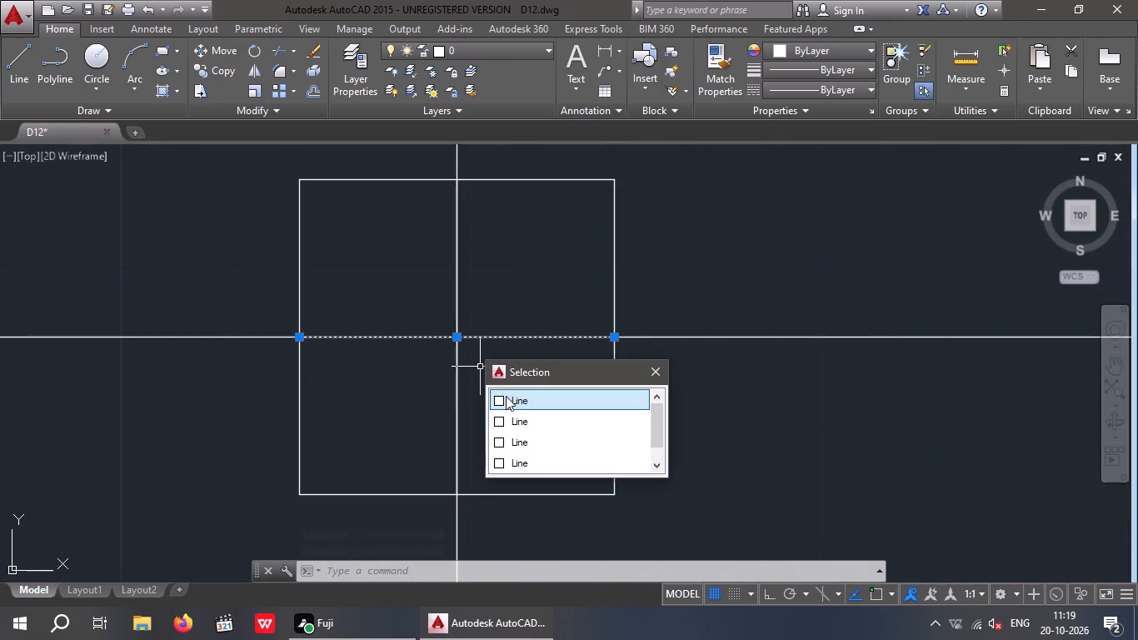
pyautogui.click(504, 397)
pyautogui.click(455, 378)
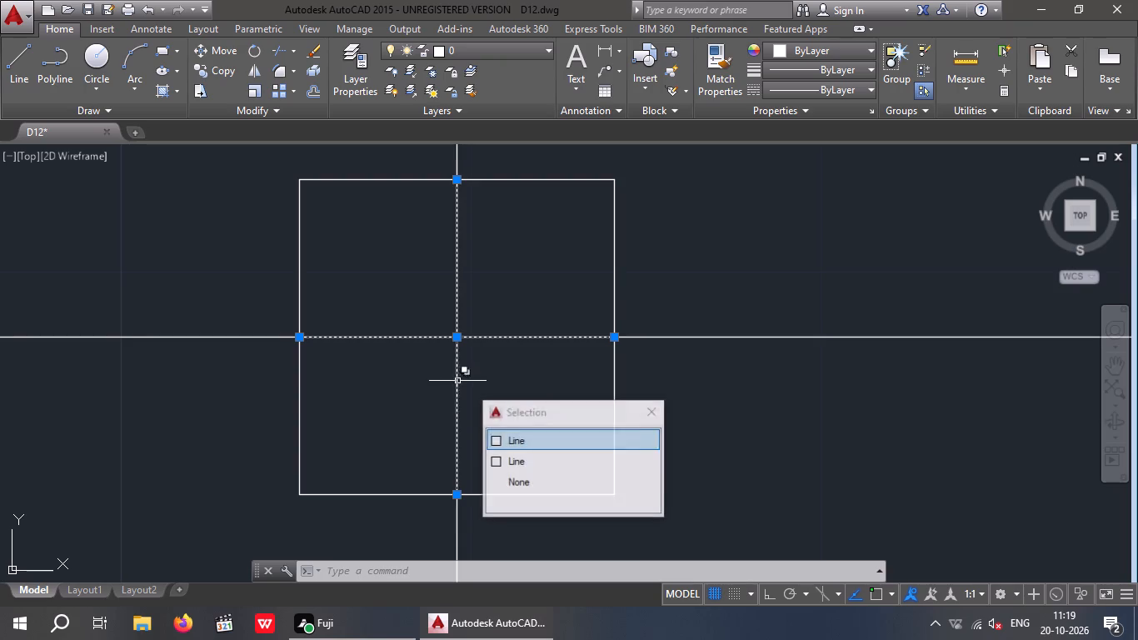
pyautogui.click(494, 437)
pyautogui.click(496, 442)
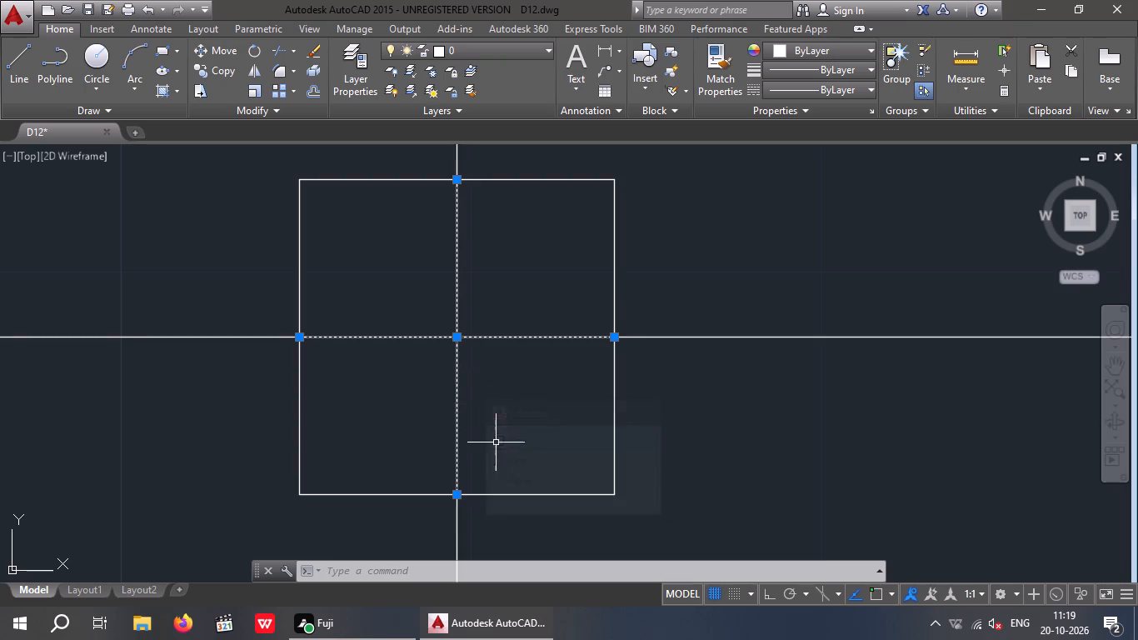
pyautogui.press('Delete')
# Erase the short vertical and horizontal lines inside the third row's marker on the fourth vertical centreline.
pyautogui.scroll(-3, 485, 397)
pyautogui.scroll(-3, 806, 422)
pyautogui.moveTo(890, 463); pyautogui.dragTo(409, 463, button='middle')
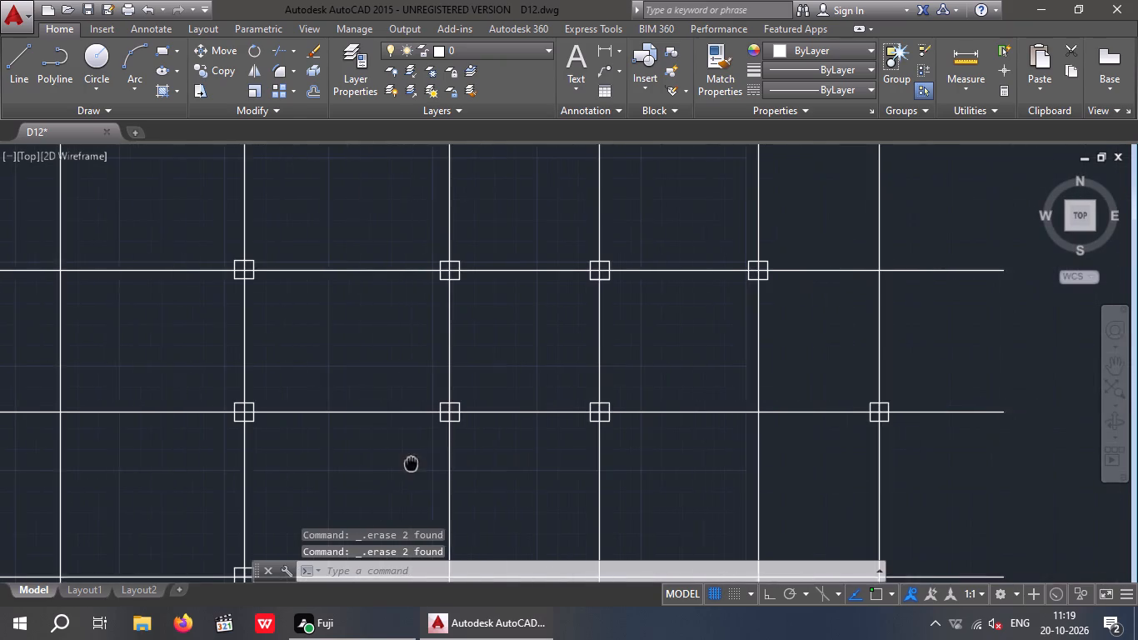
pyautogui.scroll(6, 439, 417)
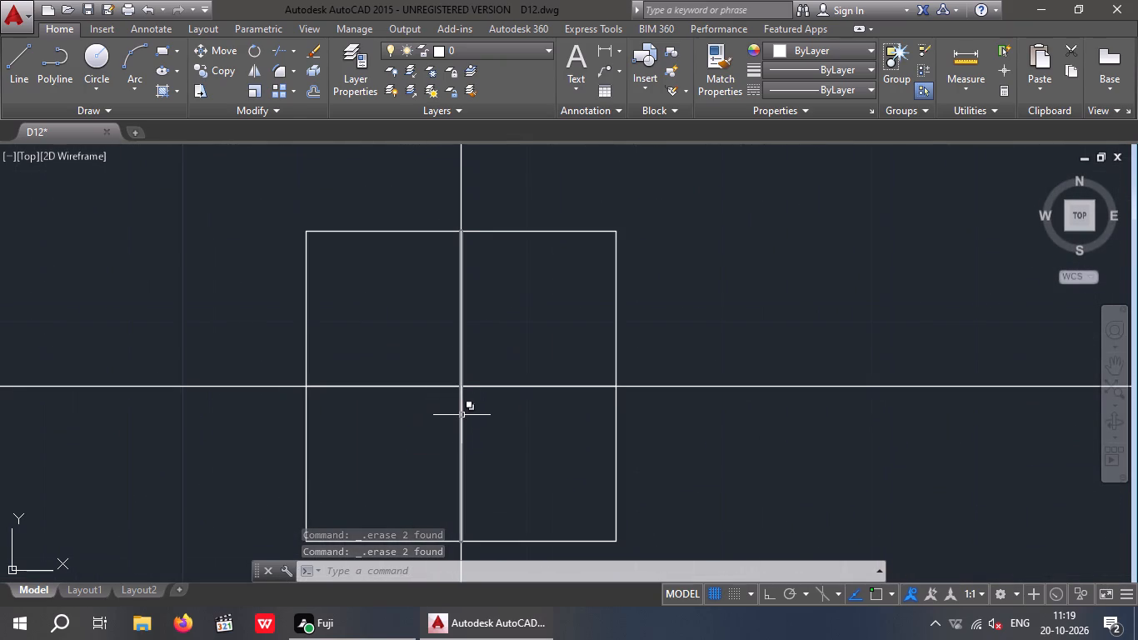
pyautogui.click(462, 415)
pyautogui.click(507, 479)
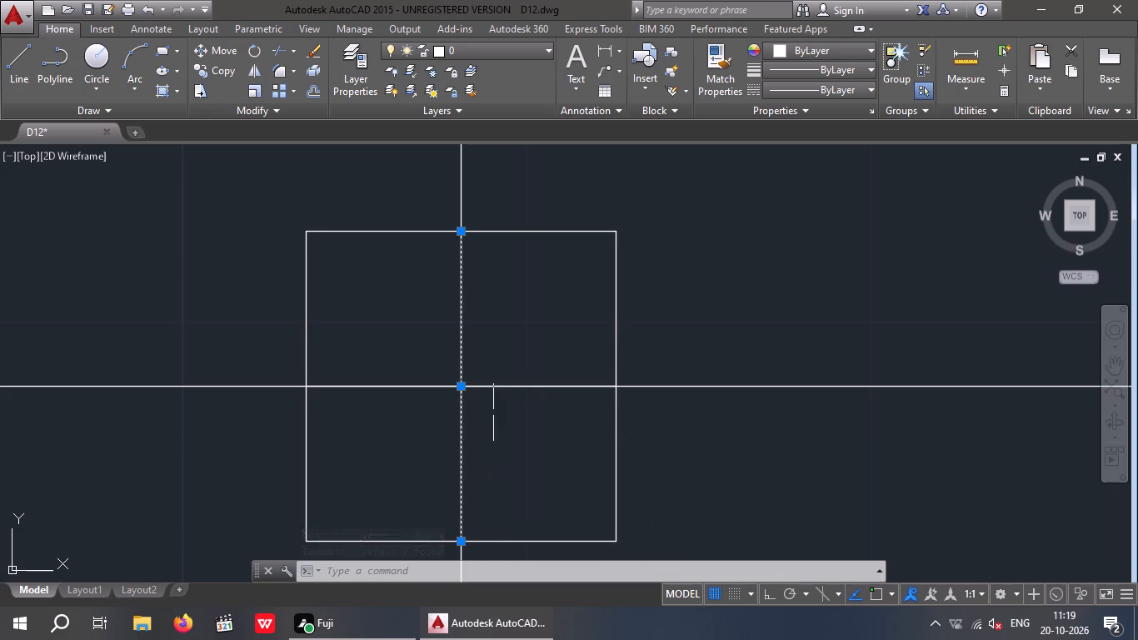
pyautogui.click(500, 386)
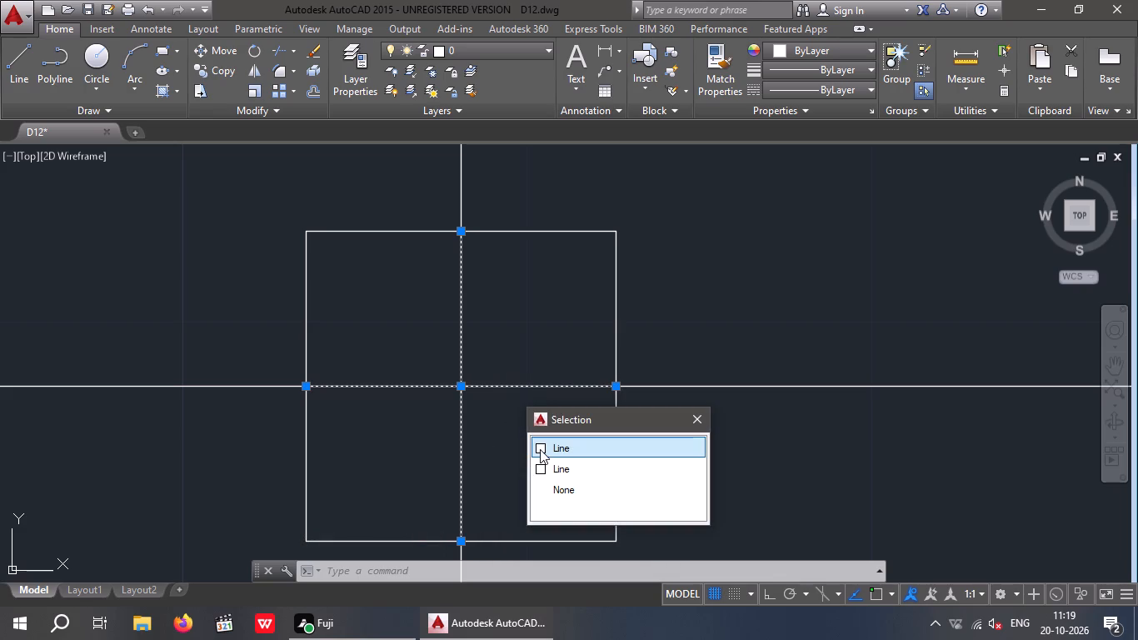
pyautogui.click(540, 449)
pyautogui.click(540, 448)
pyautogui.press('Delete')
# Erase the short horizontal and vertical lines inside the third row's marker on the fifth vertical centreline.
pyautogui.scroll(-3, 514, 432)
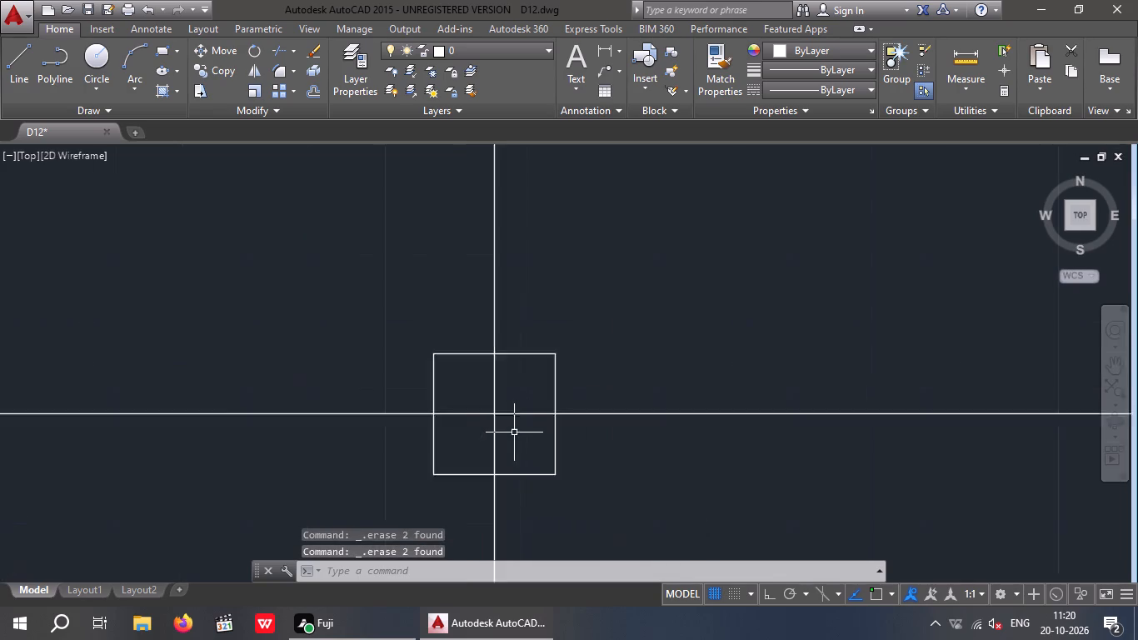
pyautogui.scroll(-1, 514, 432)
pyautogui.scroll(-1, 671, 464)
pyautogui.moveTo(669, 462); pyautogui.dragTo(292, 415, button='middle')
pyautogui.scroll(4, 431, 394)
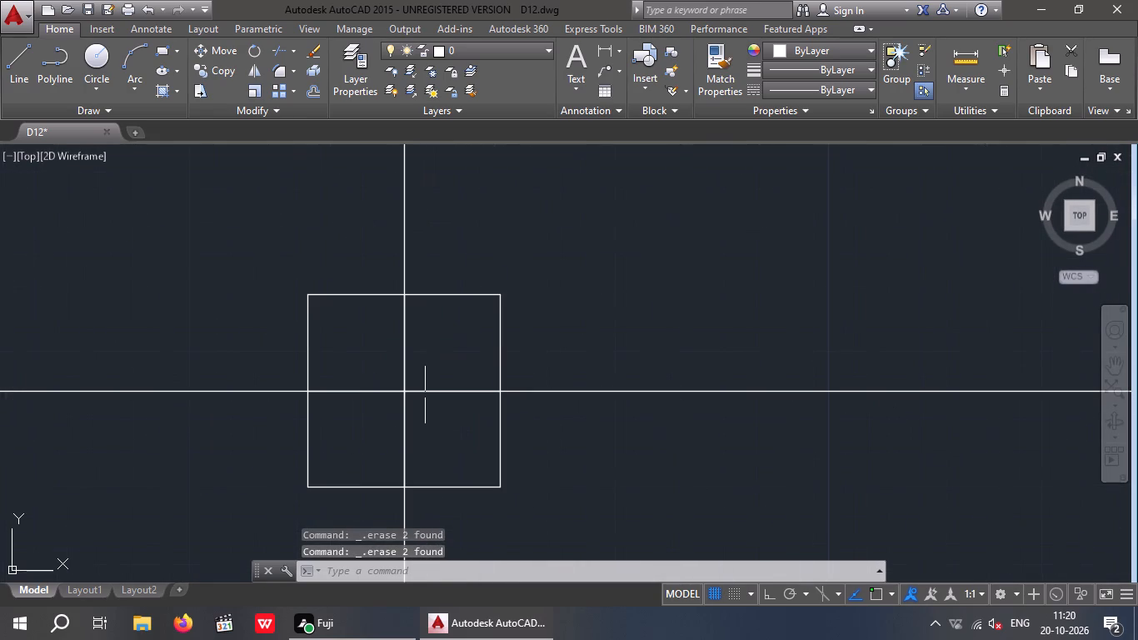
pyautogui.click(426, 393)
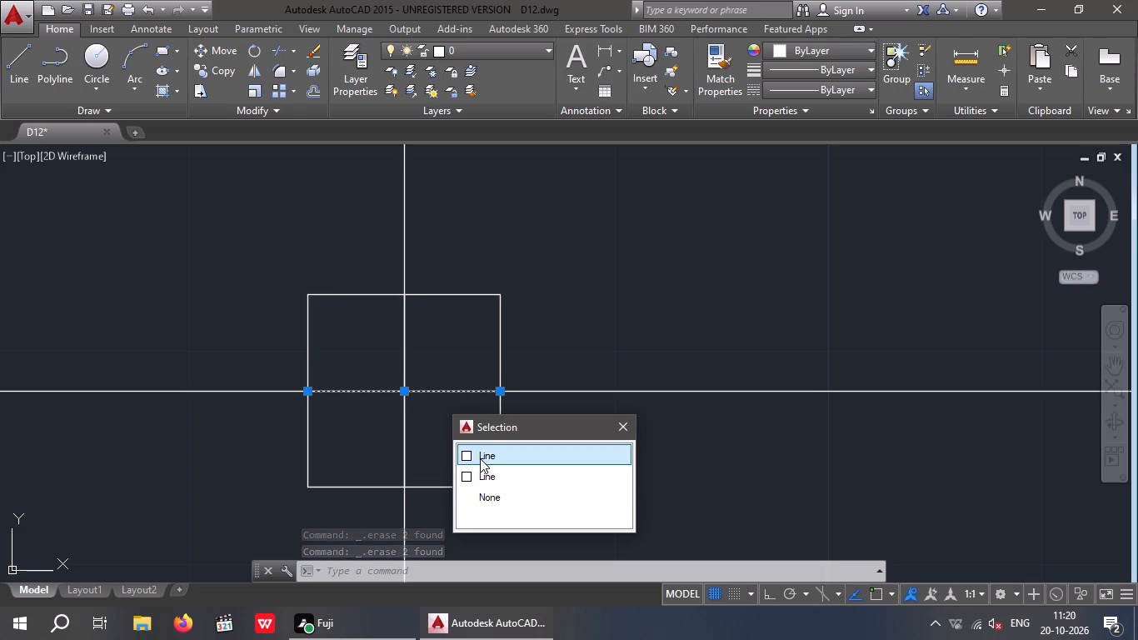
pyautogui.click(480, 457)
pyautogui.click(403, 446)
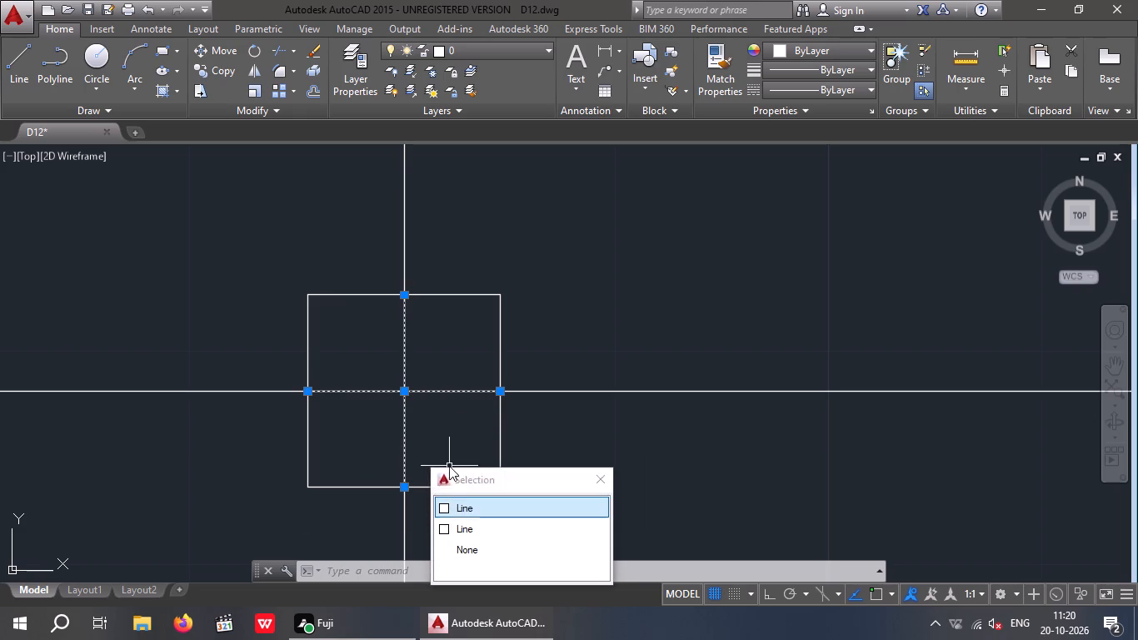
pyautogui.click(459, 502)
pyautogui.press('Delete')
# Erase the short horizontal and vertical lines inside the third row's marker on the seventh vertical centreline.
pyautogui.scroll(-4, 467, 457)
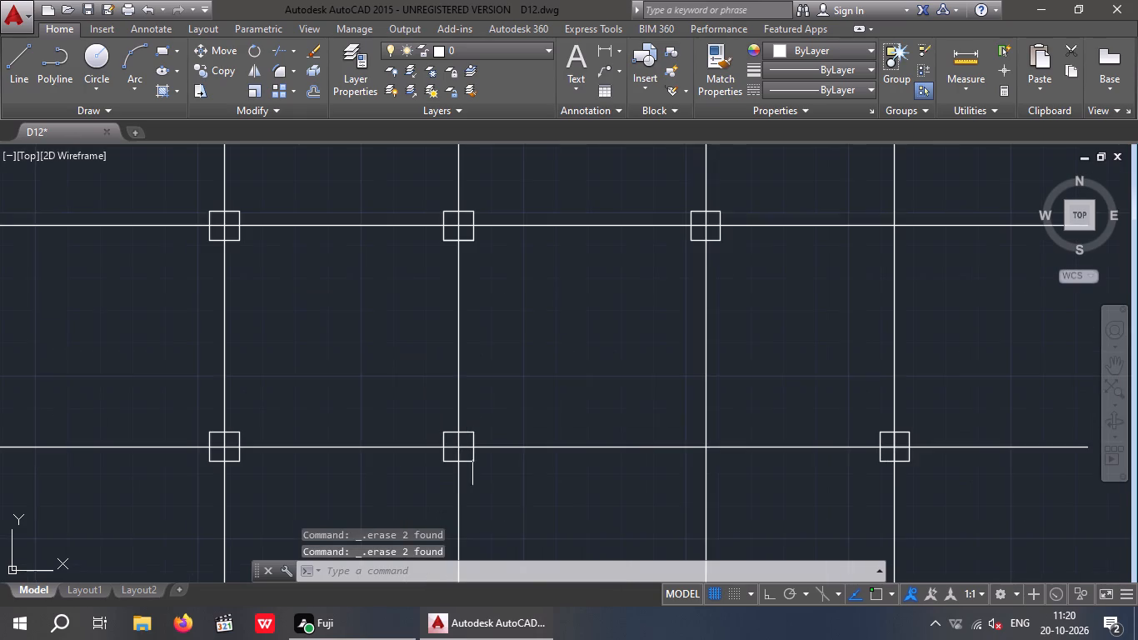
pyautogui.moveTo(631, 457); pyautogui.dragTo(269, 393, button='middle')
pyautogui.scroll(4, 533, 384)
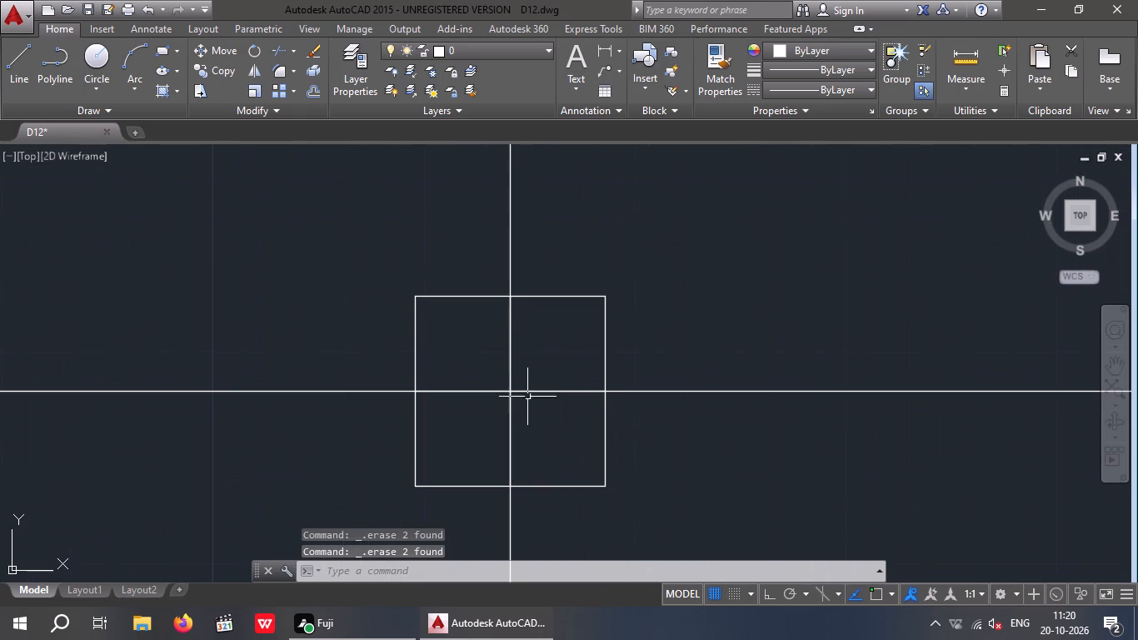
pyautogui.click(528, 392)
pyautogui.click(568, 454)
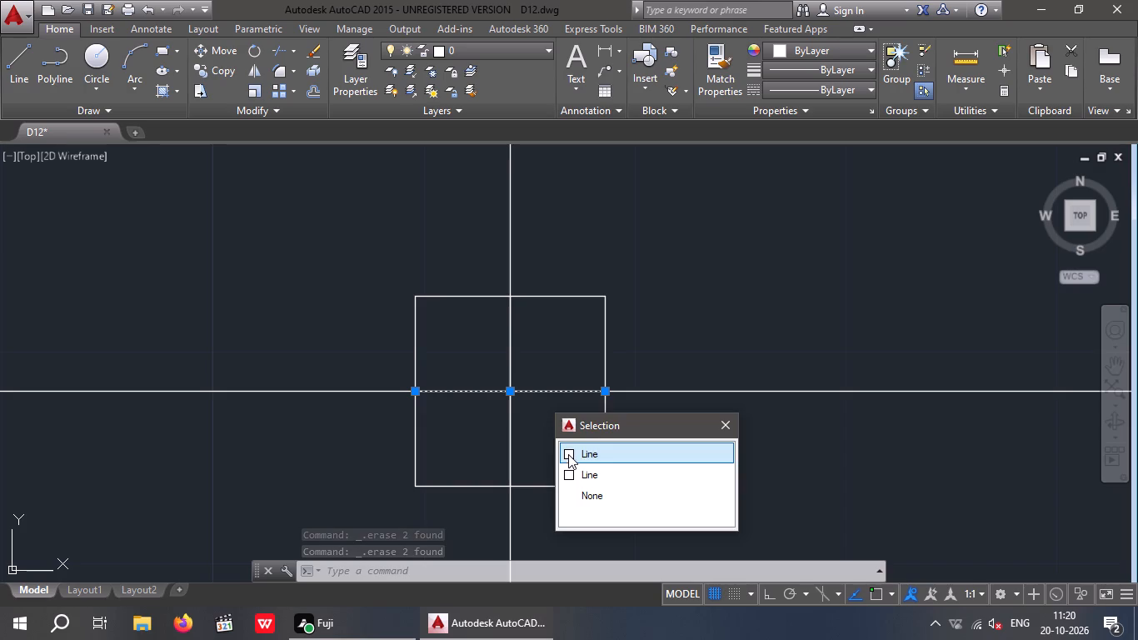
pyautogui.click(508, 439)
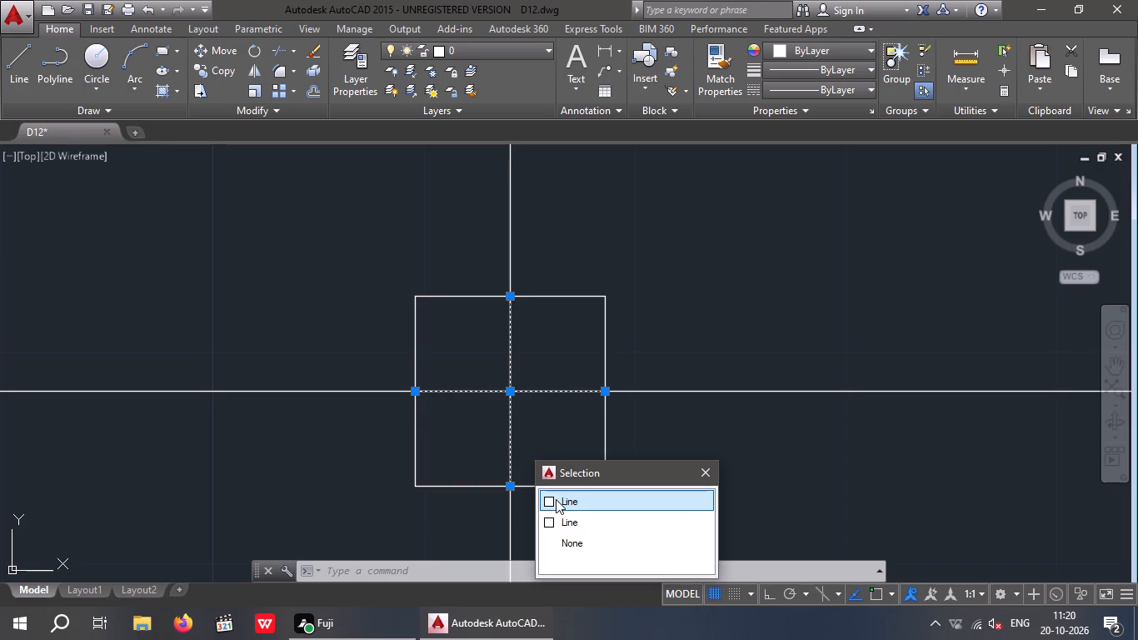
pyautogui.click(556, 499)
pyautogui.press('Delete')
# Erase the short horizontal and vertical lines inside the fourth row's marker on the first vertical centreline.
pyautogui.scroll(-7, 542, 414)
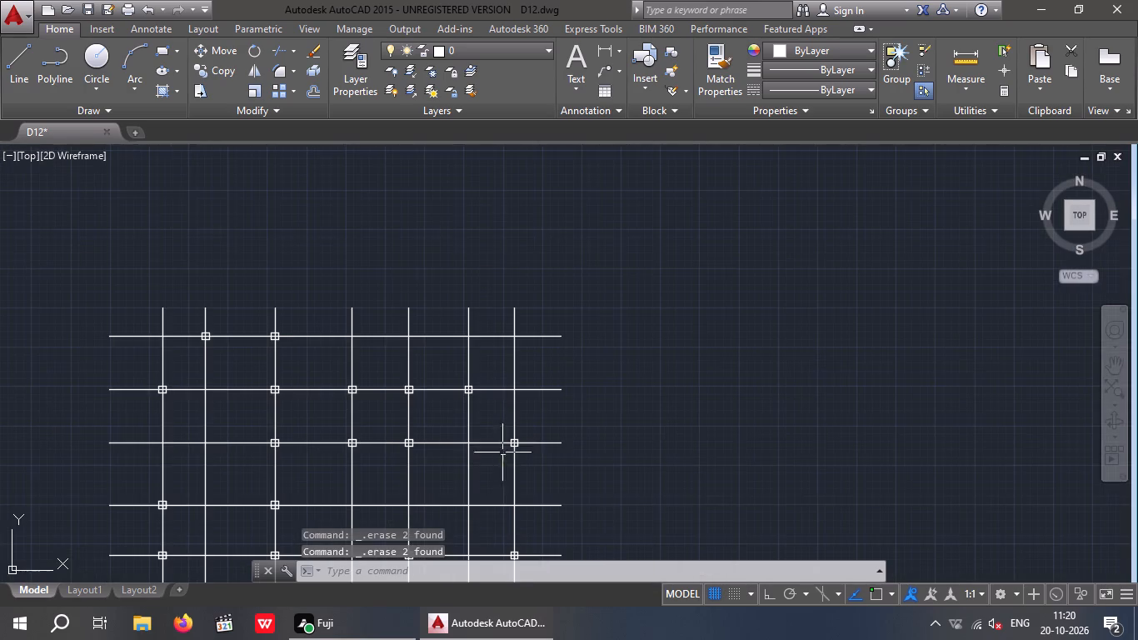
pyautogui.moveTo(492, 471); pyautogui.dragTo(557, 367, button='middle')
pyautogui.scroll(4, 217, 404)
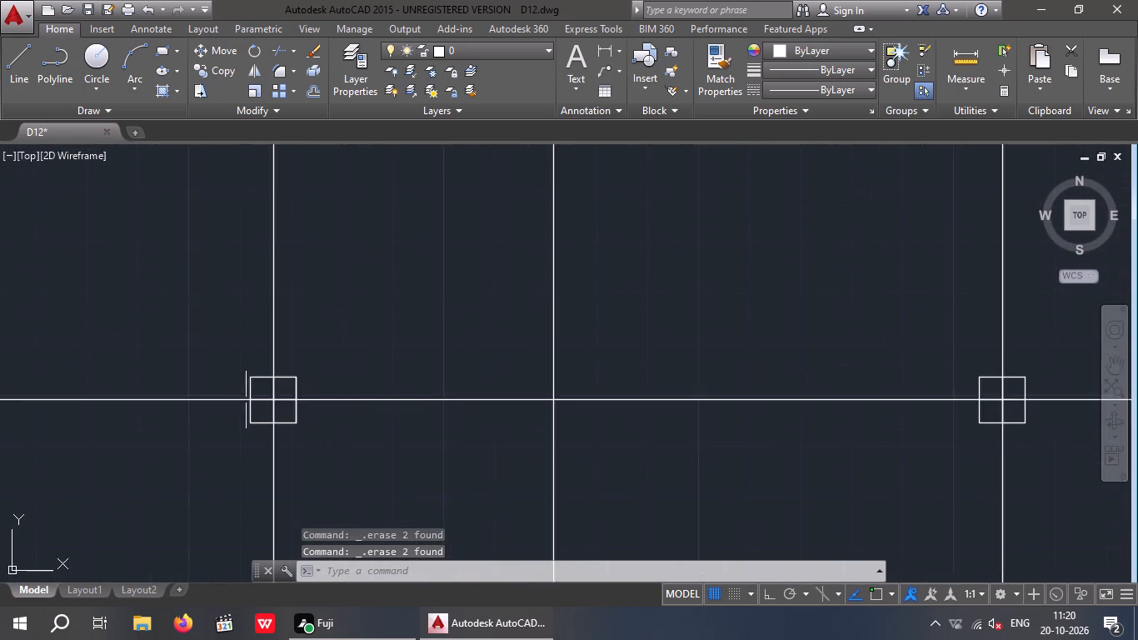
pyautogui.scroll(4, 251, 398)
pyautogui.click(322, 417)
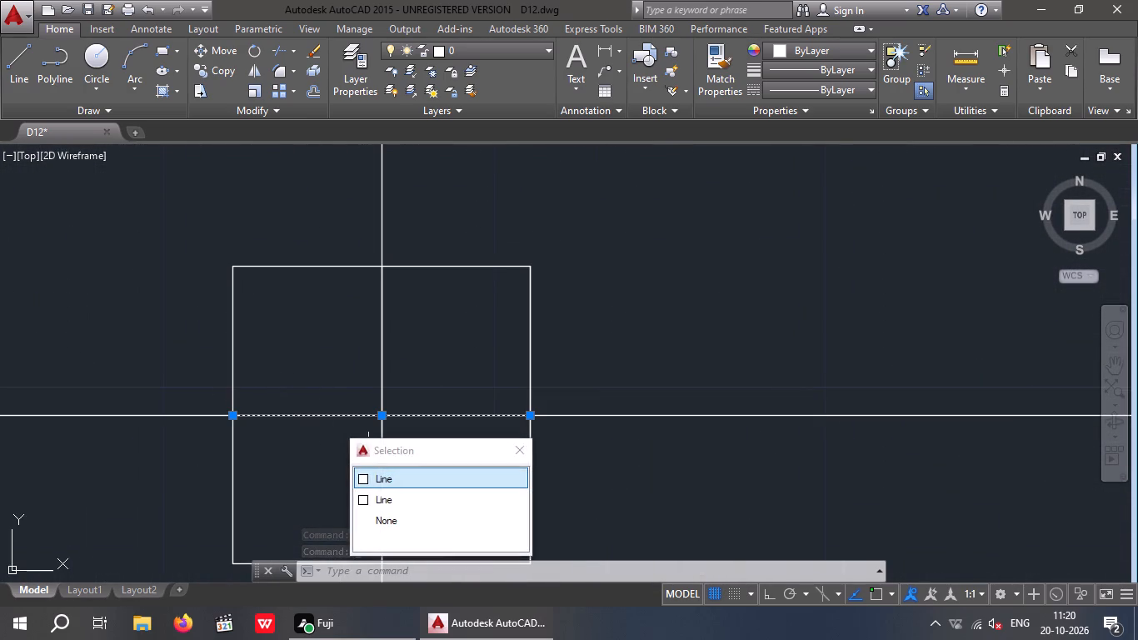
pyautogui.click(387, 481)
pyautogui.click(380, 457)
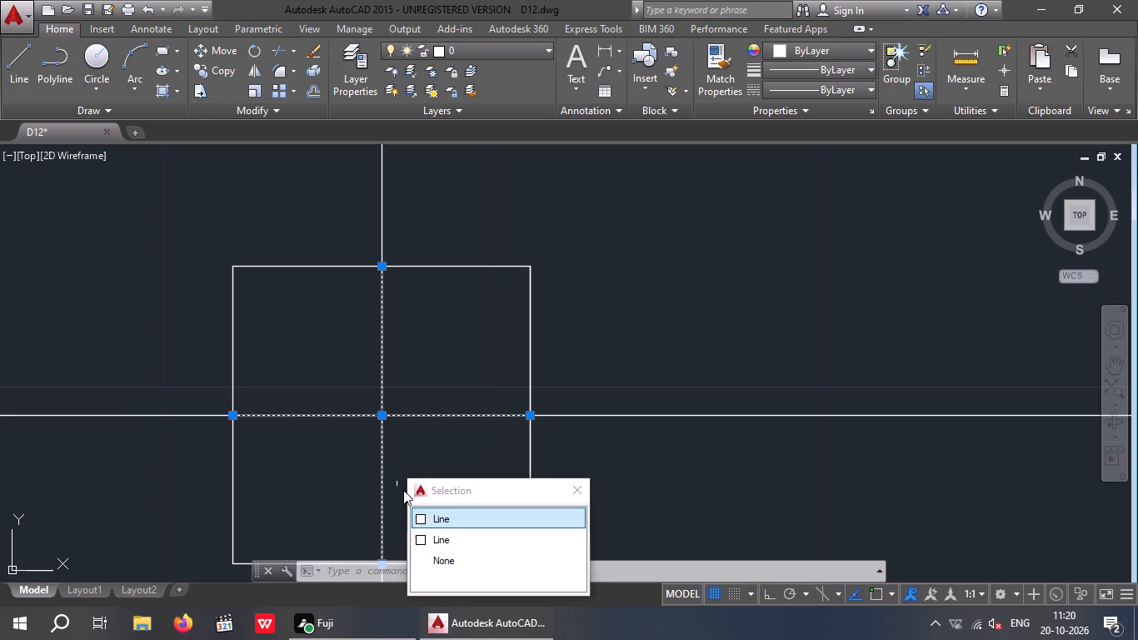
pyautogui.click(423, 517)
pyautogui.press('Delete')
# Erase the short vertical and horizontal lines inside the fourth row's marker on the third vertical centreline.
pyautogui.scroll(-4, 393, 422)
pyautogui.scroll(-2, 514, 448)
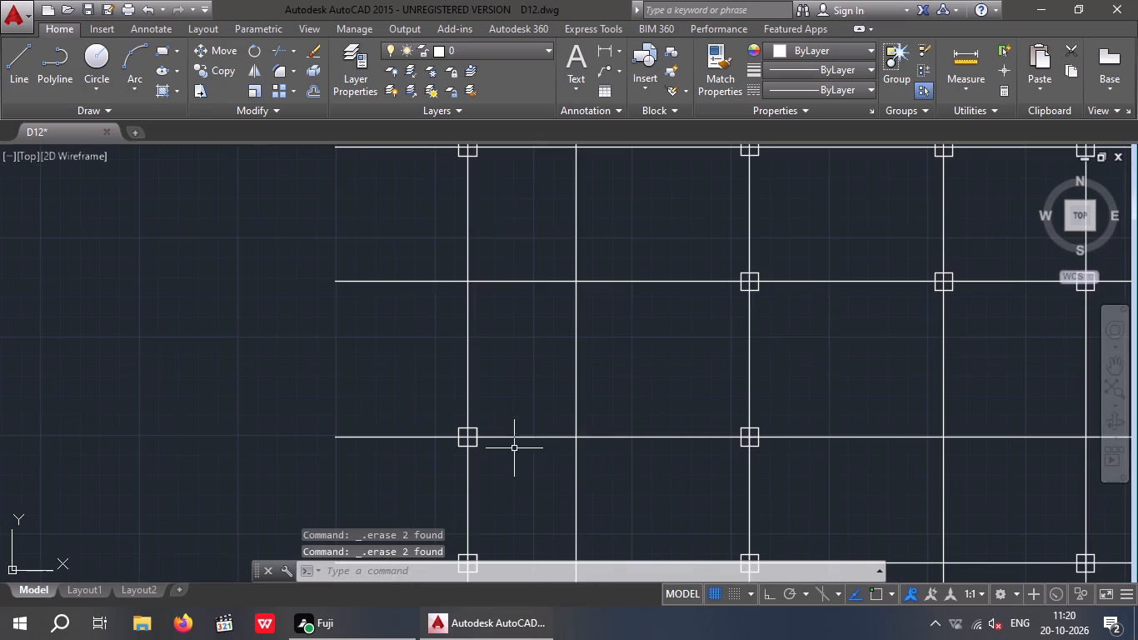
pyautogui.scroll(5, 746, 446)
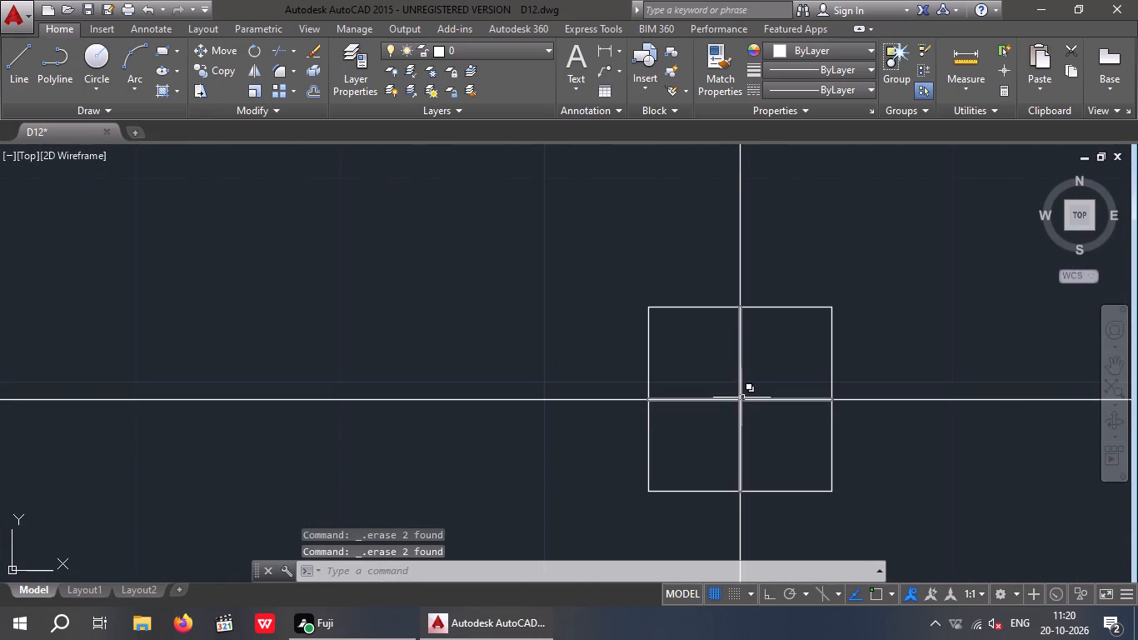
pyautogui.click(738, 412)
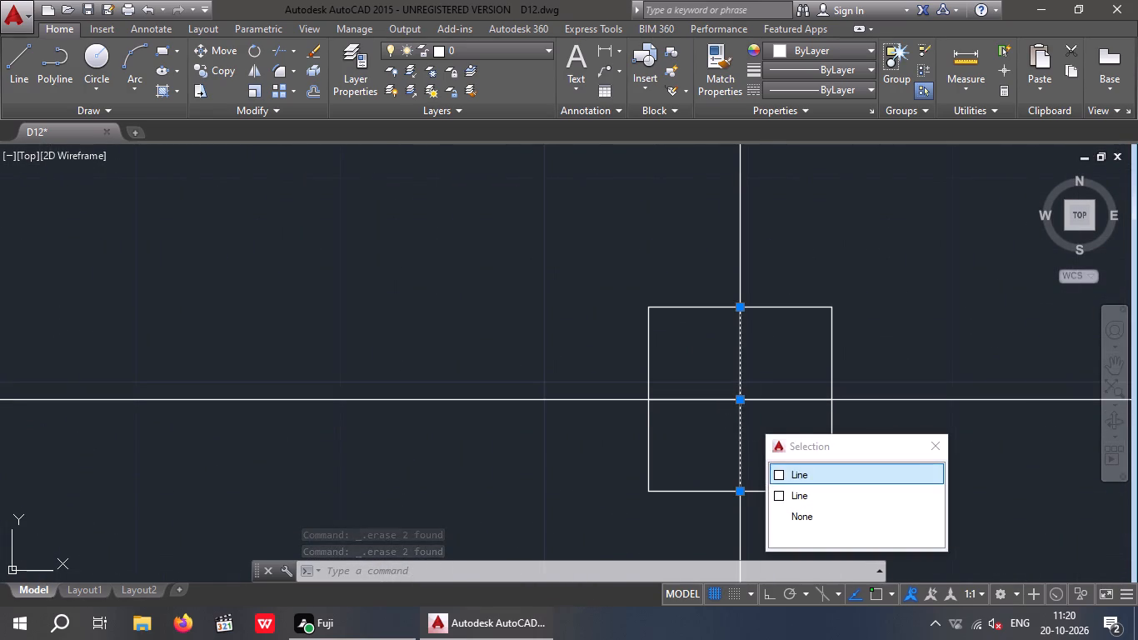
pyautogui.press('Delete')
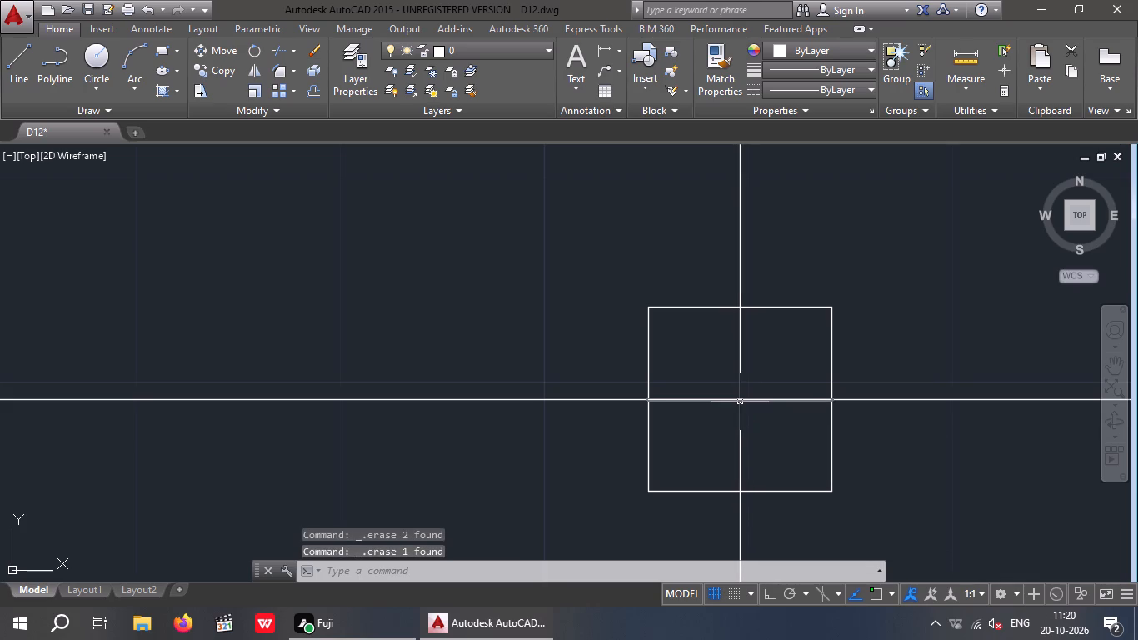
pyautogui.click(740, 401)
pyautogui.click(780, 462)
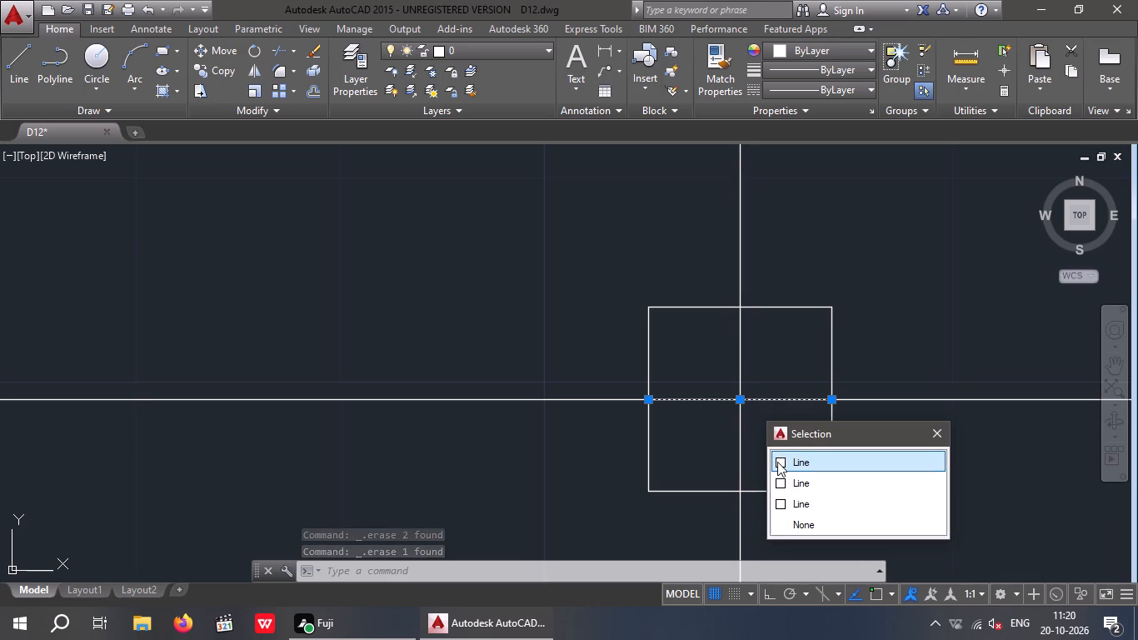
pyautogui.click(777, 462)
pyautogui.press('Delete')
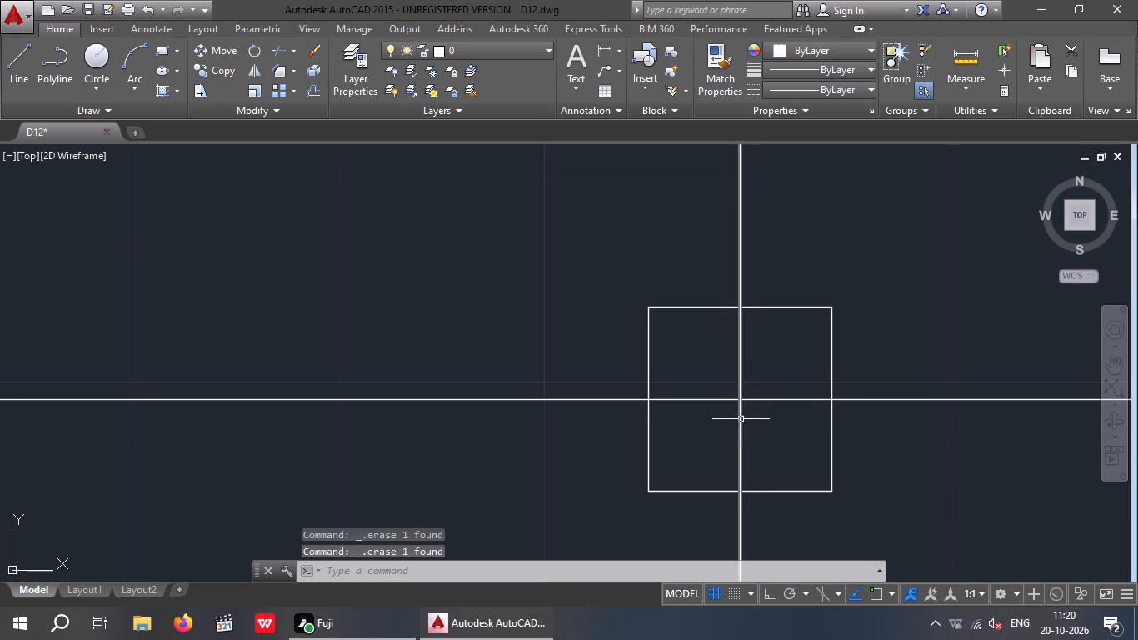
# Erase the short horizontal and vertical lines inside the fifth row's marker on the first vertical centreline.
pyautogui.scroll(-2, 766, 428)
pyautogui.moveTo(778, 447); pyautogui.dragTo(225, 448, button='middle')
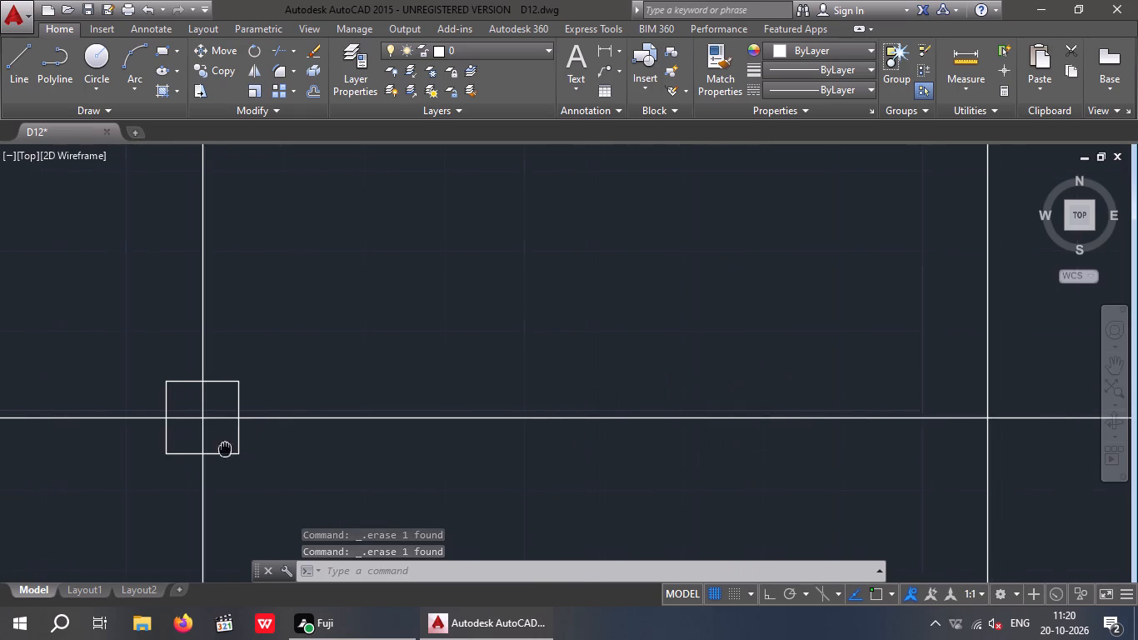
pyautogui.scroll(-2, 271, 420)
pyautogui.scroll(-2, 727, 444)
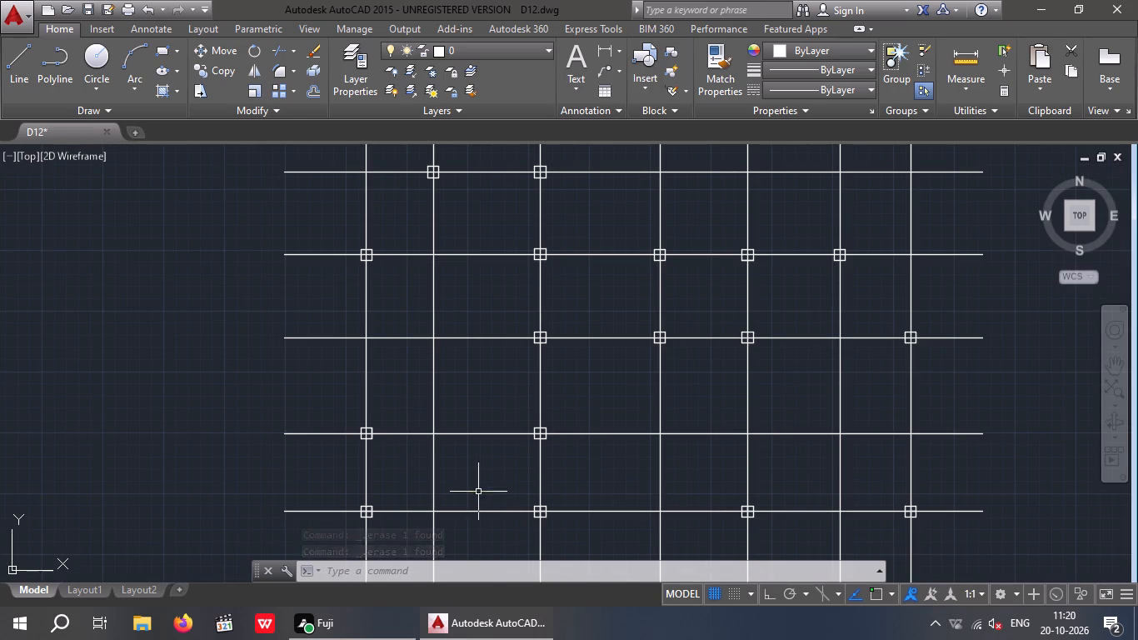
pyautogui.moveTo(479, 491); pyautogui.dragTo(547, 372, button='middle')
pyautogui.scroll(4, 408, 404)
pyautogui.scroll(2, 550, 337)
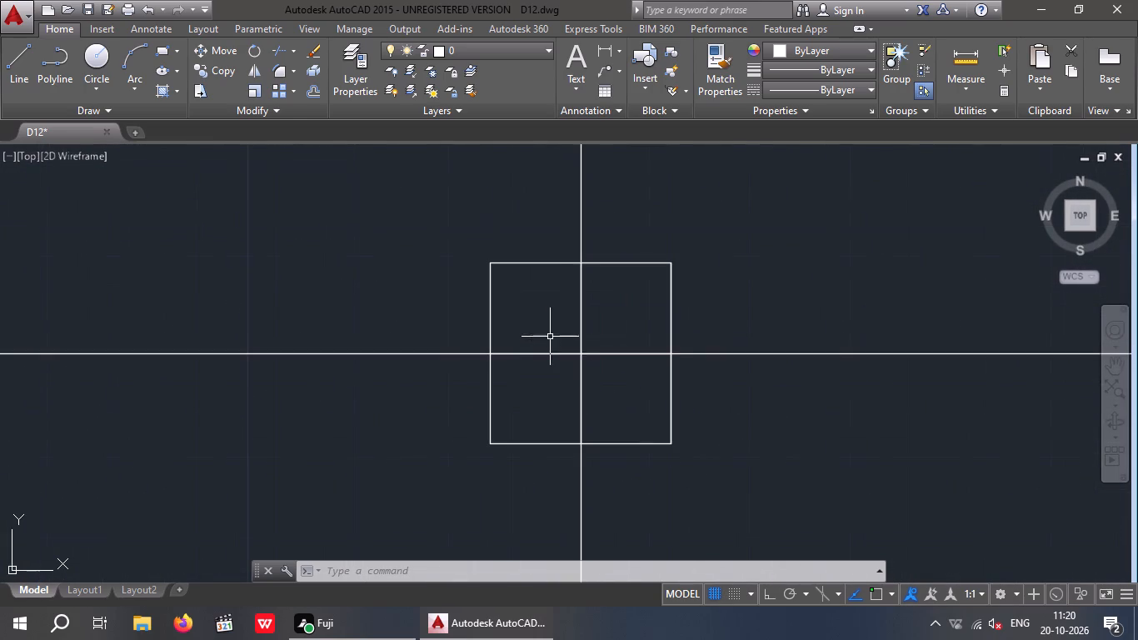
pyautogui.click(581, 354)
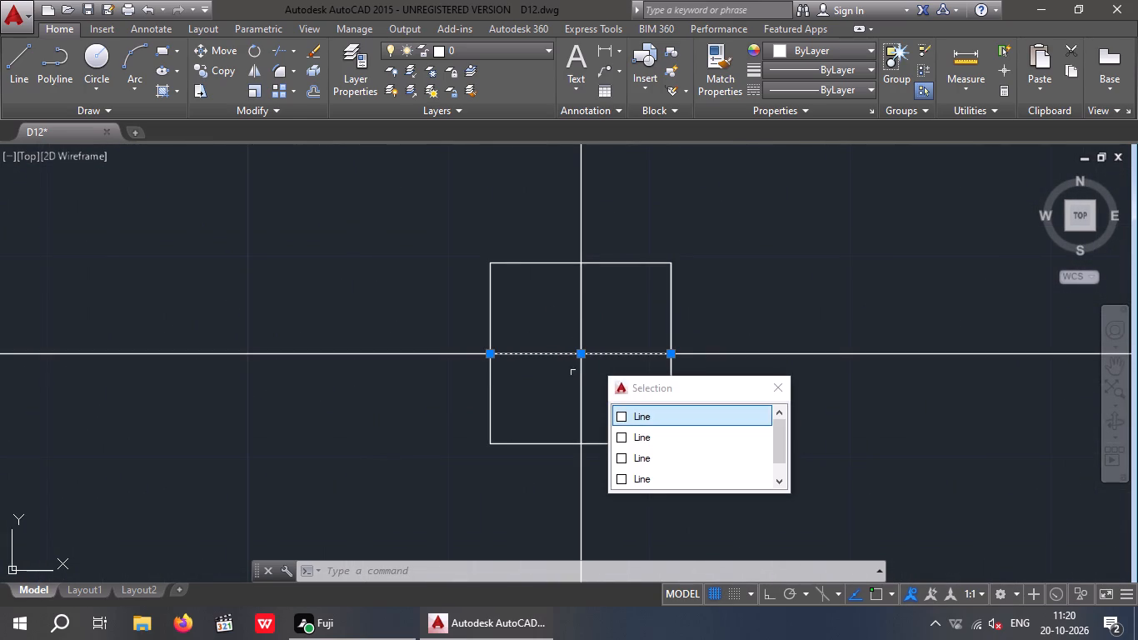
pyautogui.click(632, 413)
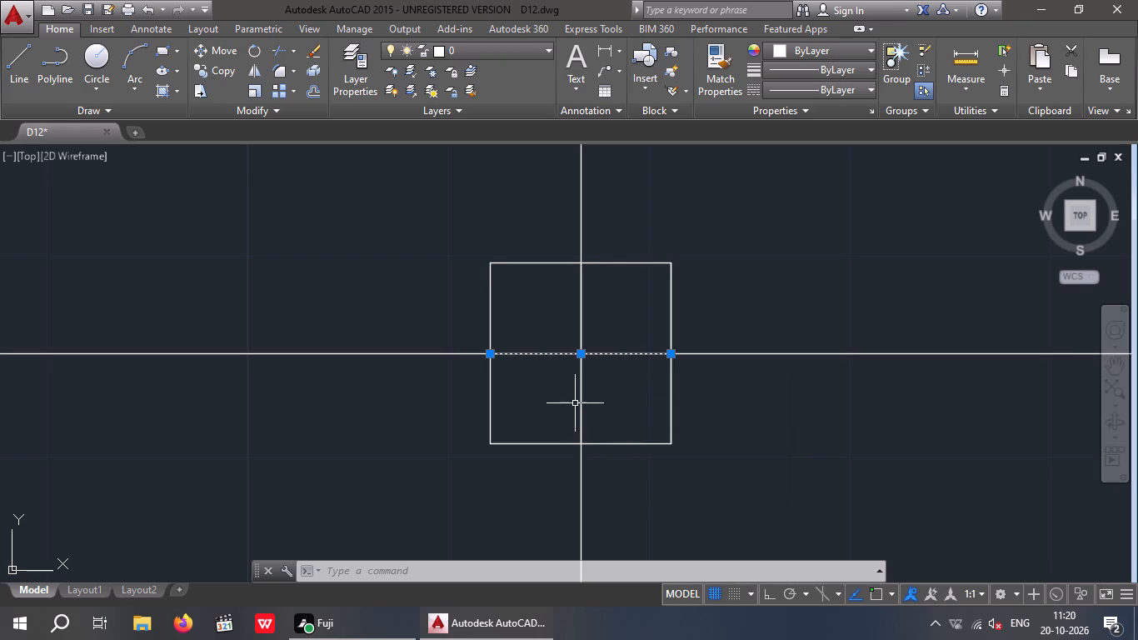
pyautogui.click(580, 398)
pyautogui.click(616, 458)
pyautogui.press('Delete')
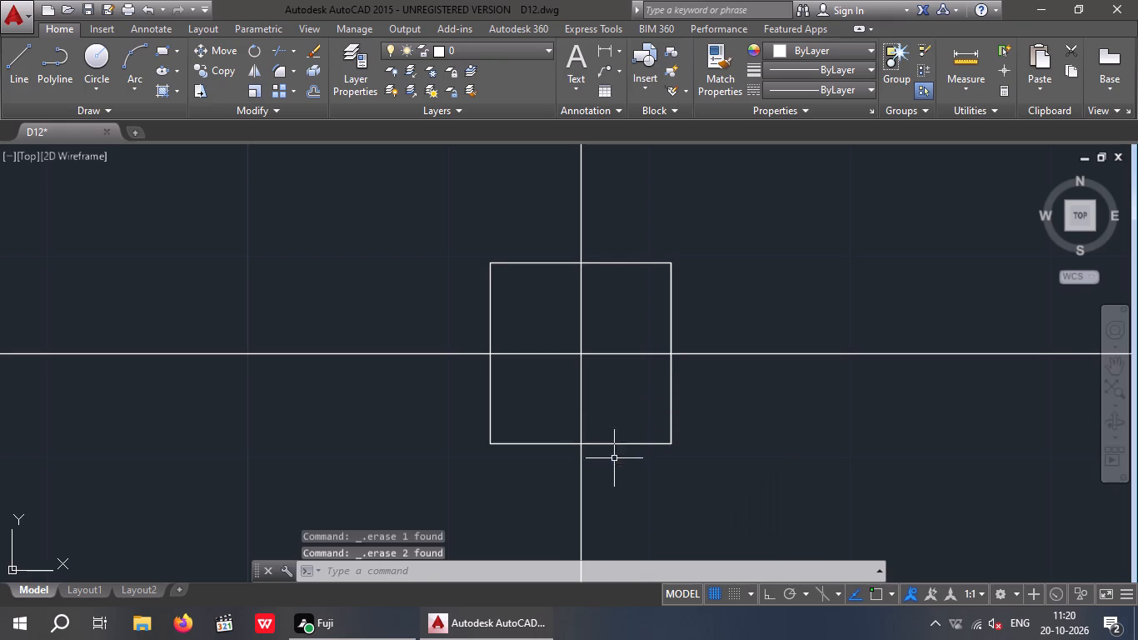
# Erase the short horizontal and vertical lines inside the fifth row's marker on the third vertical centreline.
pyautogui.scroll(-2, 584, 414)
pyautogui.scroll(-3, 841, 486)
pyautogui.moveTo(866, 475); pyautogui.dragTo(247, 433, button='middle')
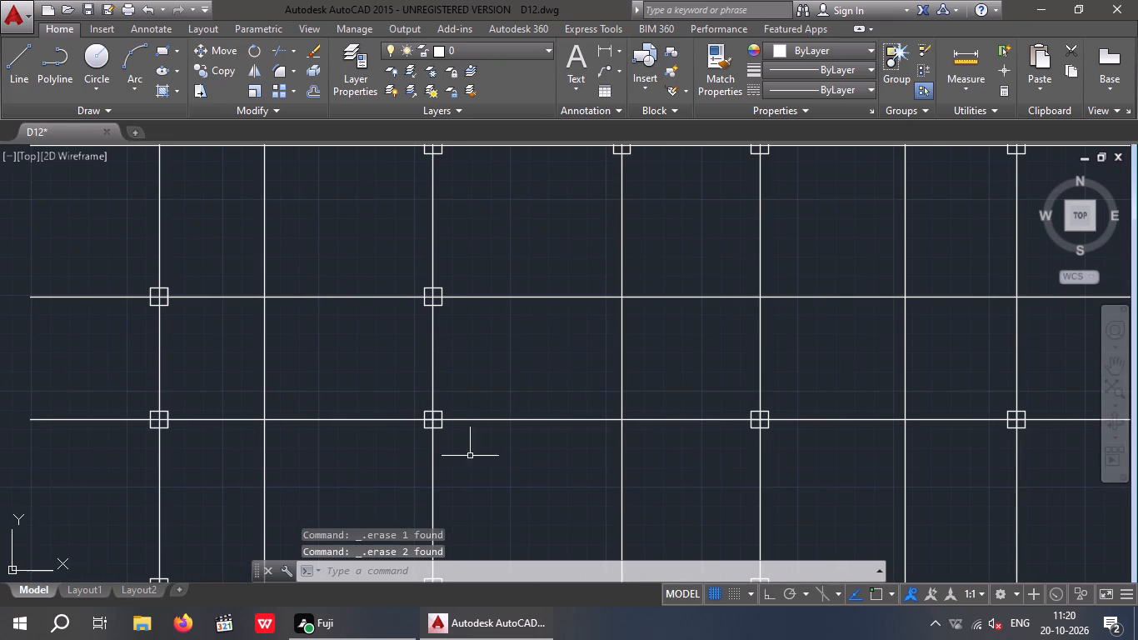
pyautogui.scroll(6, 421, 426)
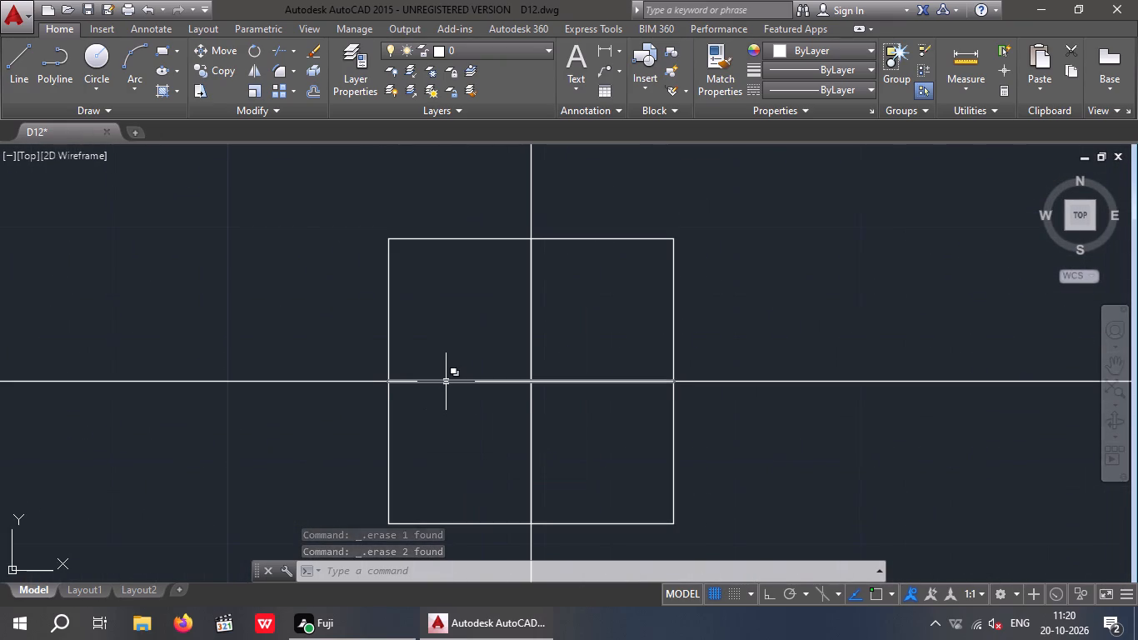
pyautogui.click(446, 382)
pyautogui.click(516, 450)
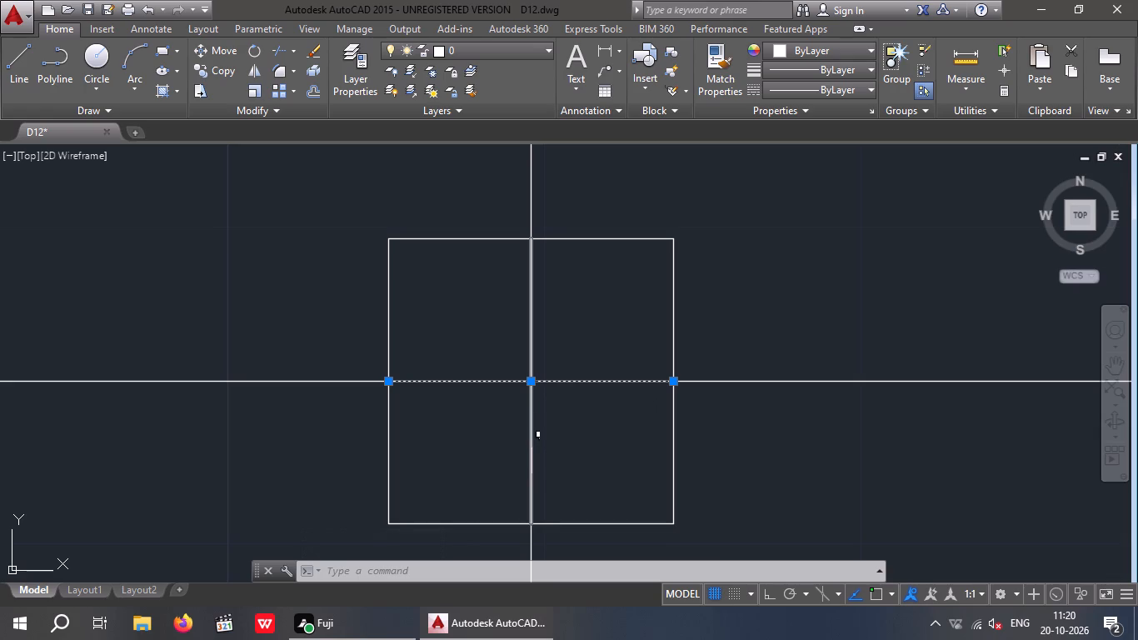
pyautogui.click(529, 447)
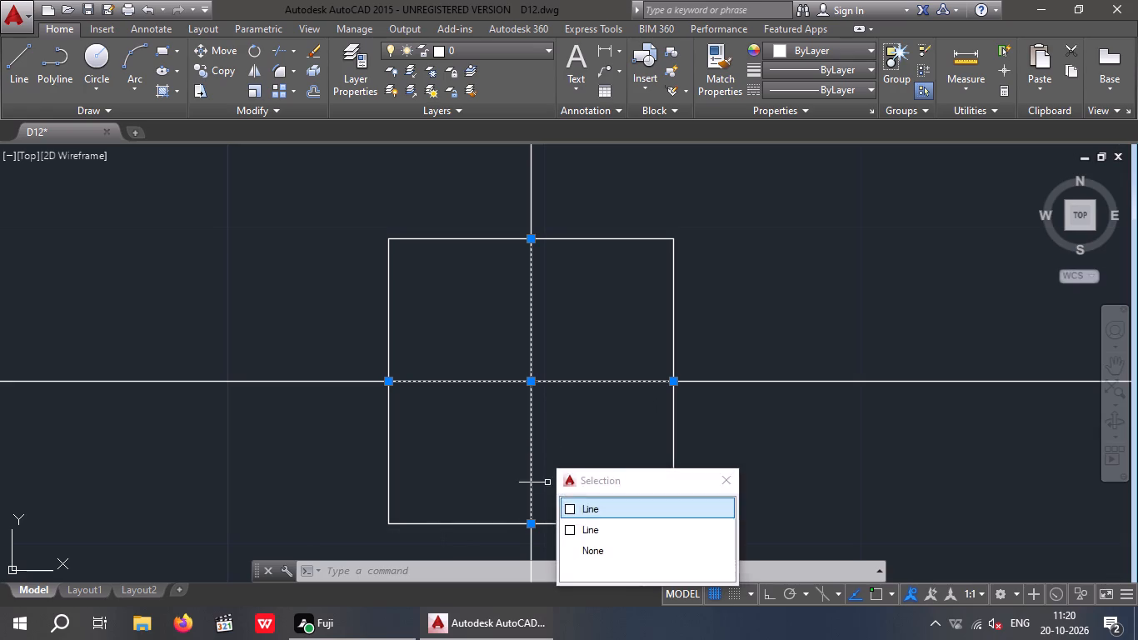
pyautogui.click(570, 507)
pyautogui.press('Delete')
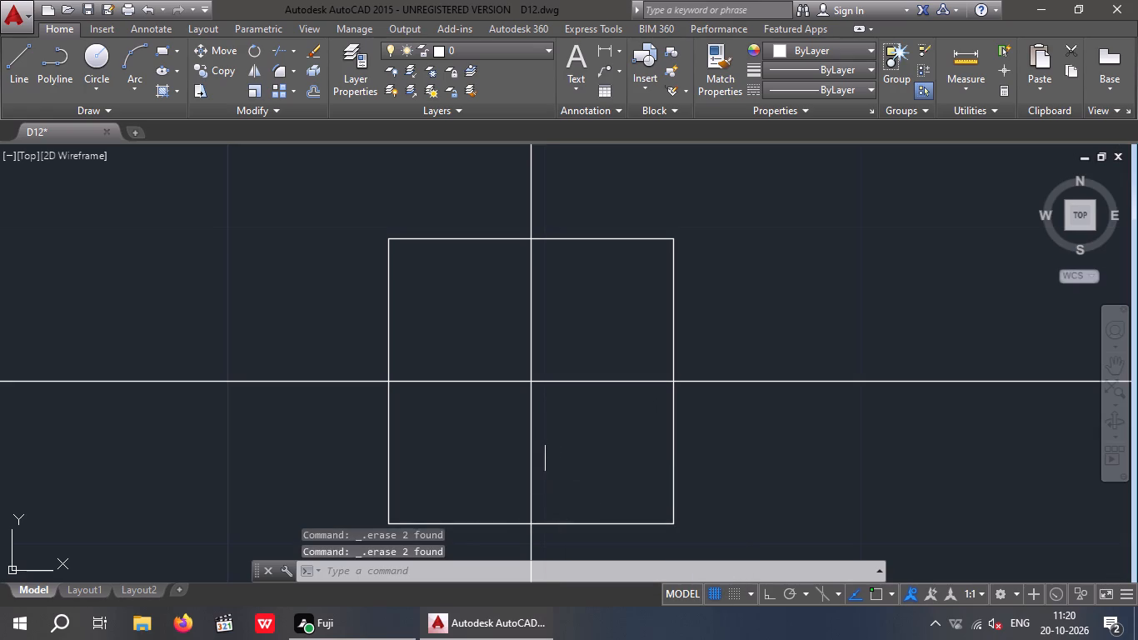
# Erase the short horizontal and vertical lines inside the fifth row's marker on the fifth vertical centreline.
pyautogui.scroll(-4, 546, 442)
pyautogui.moveTo(433, 450); pyautogui.dragTo(275, 450, button='middle')
pyautogui.scroll(-3, 624, 439)
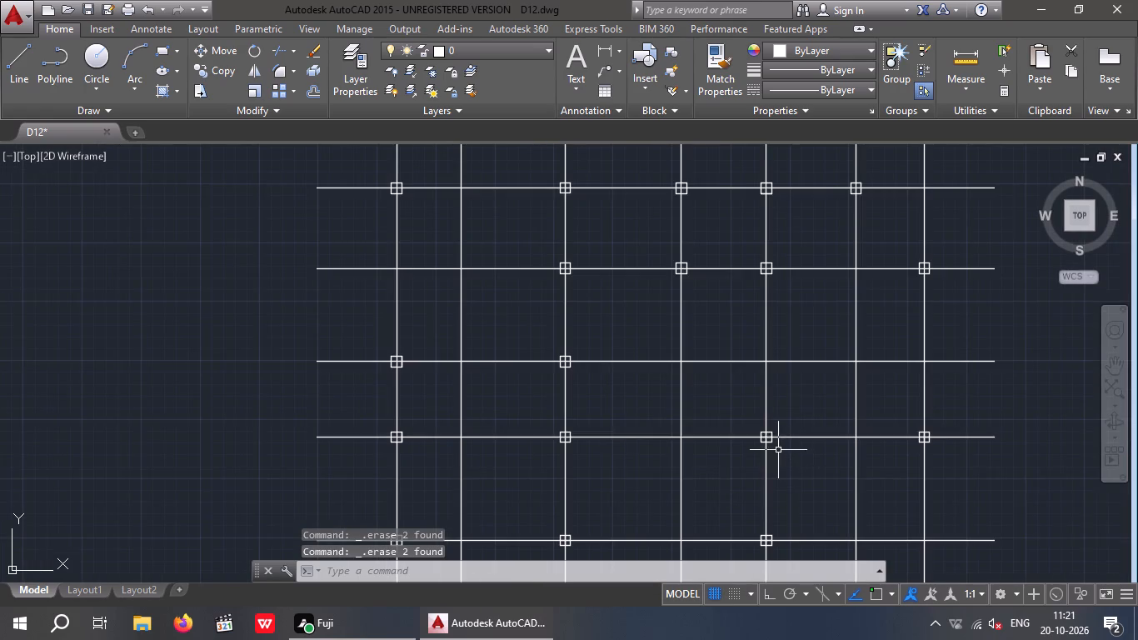
pyautogui.scroll(6, 771, 437)
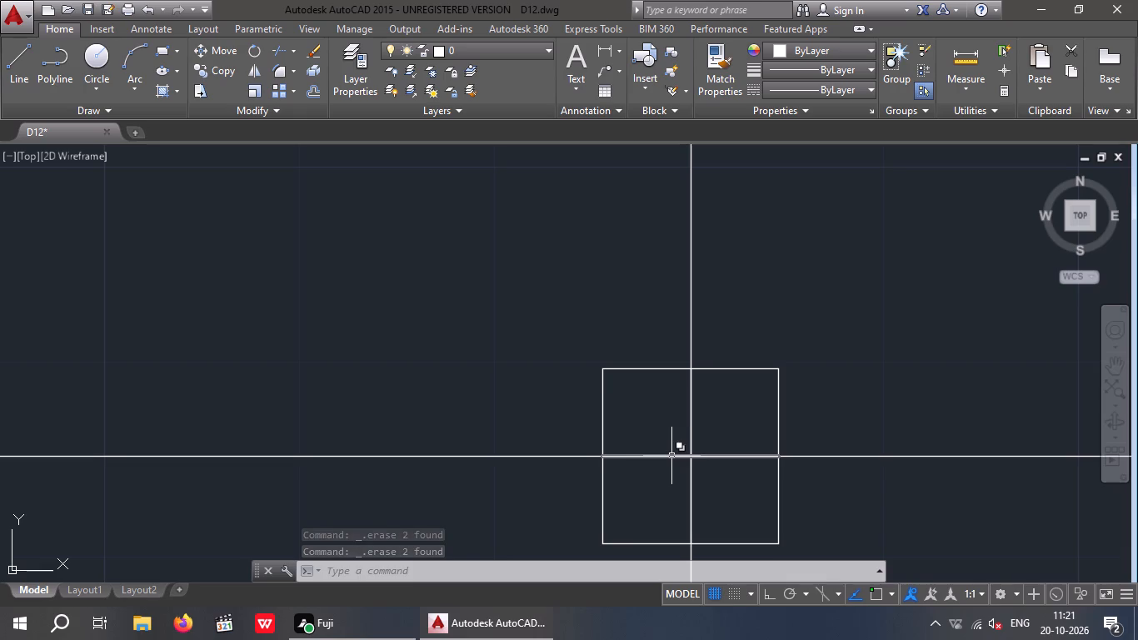
pyautogui.click(671, 459)
pyautogui.click(711, 519)
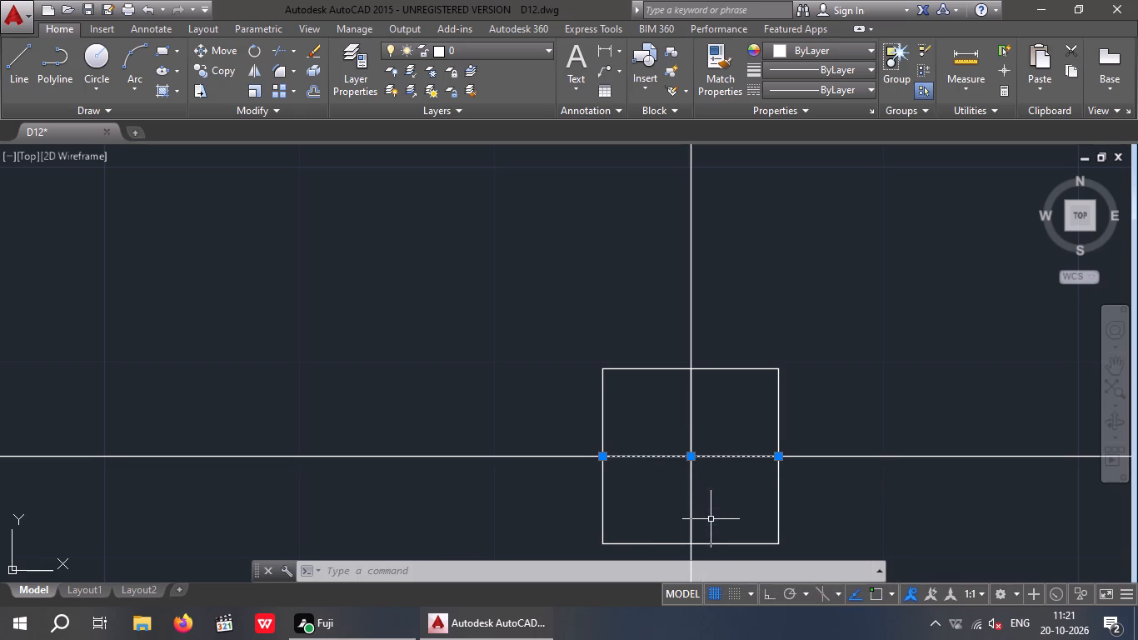
pyautogui.click(691, 503)
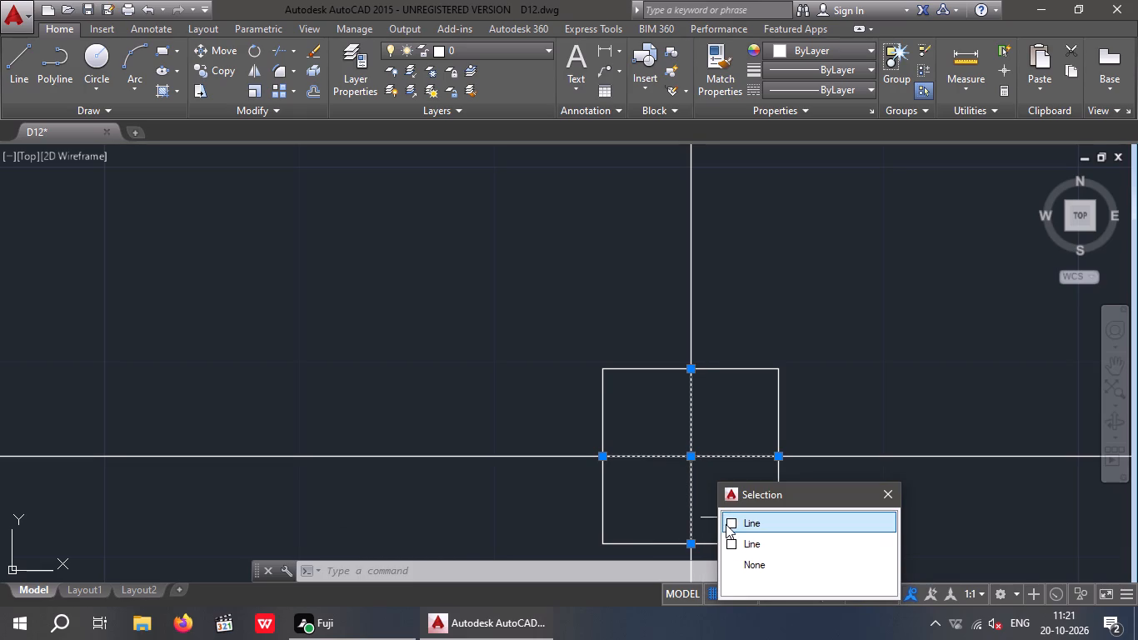
pyautogui.click(726, 524)
pyautogui.press('Delete')
# Erase the short vertical and horizontal lines inside the fifth row's marker on the seventh vertical centreline.
pyautogui.scroll(-3, 680, 495)
pyautogui.scroll(-3, 766, 494)
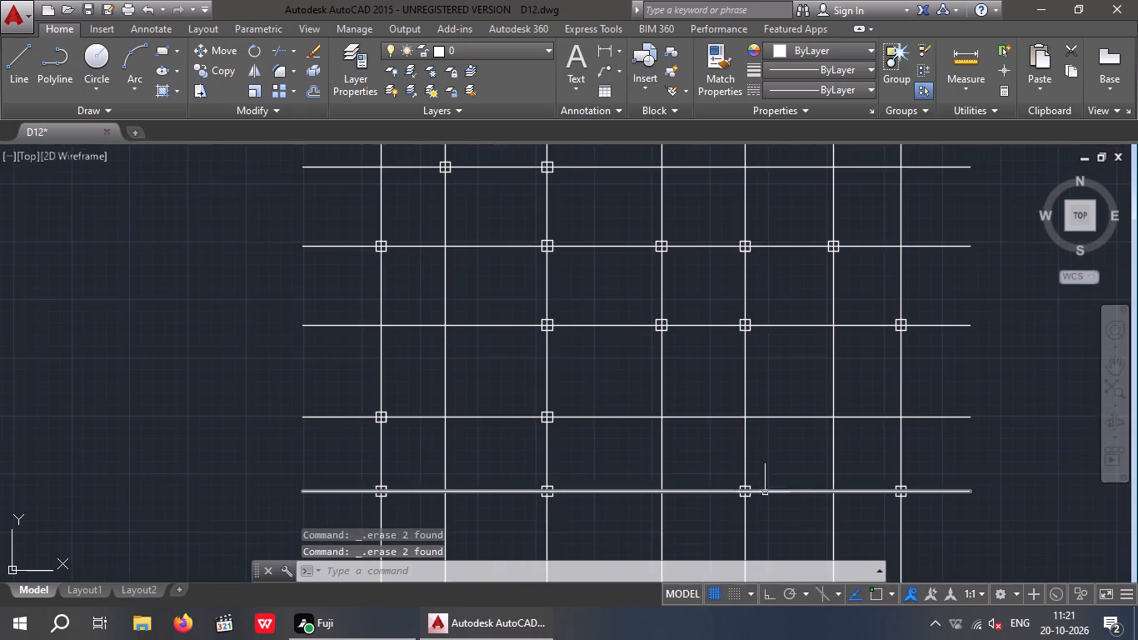
pyautogui.moveTo(805, 500); pyautogui.dragTo(441, 469, button='middle')
pyautogui.scroll(7, 534, 466)
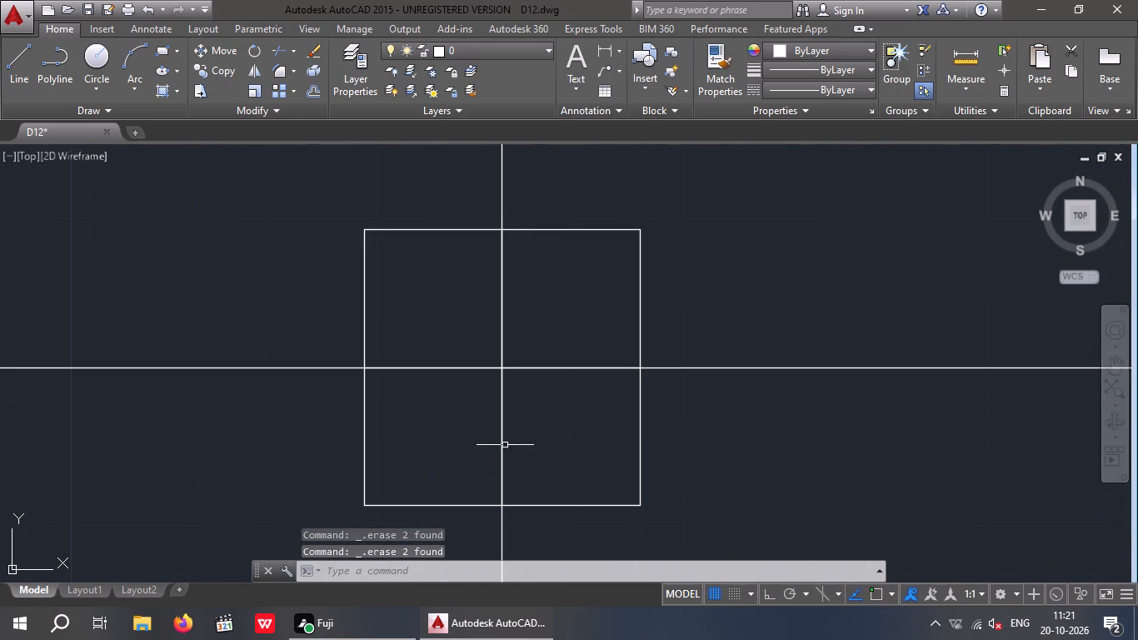
pyautogui.click(502, 442)
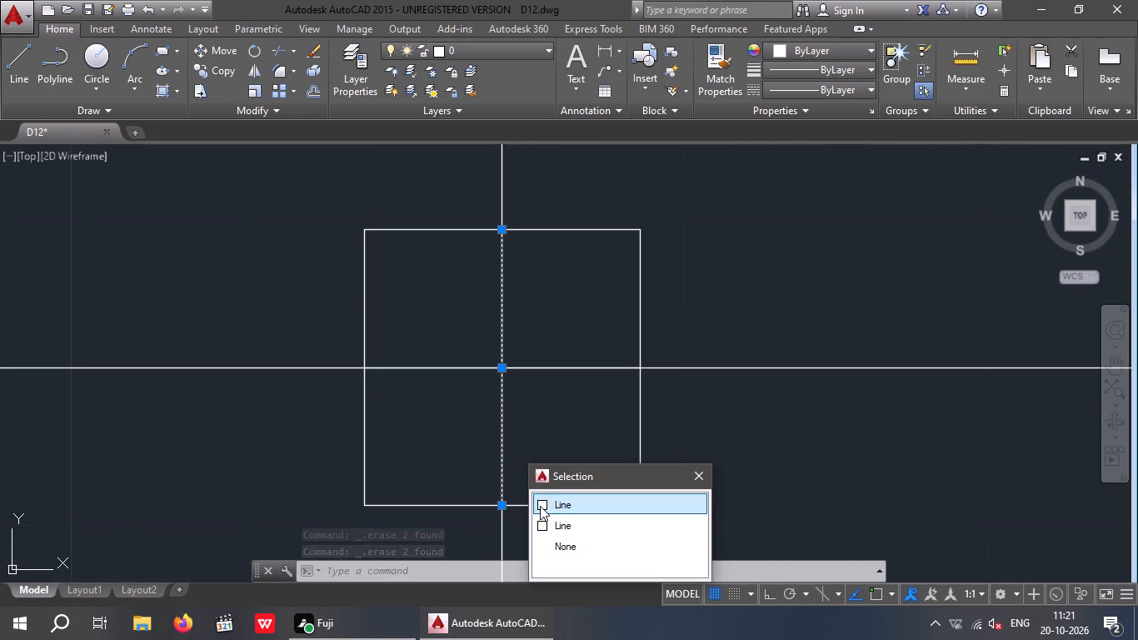
pyautogui.click(540, 506)
pyautogui.press('Delete')
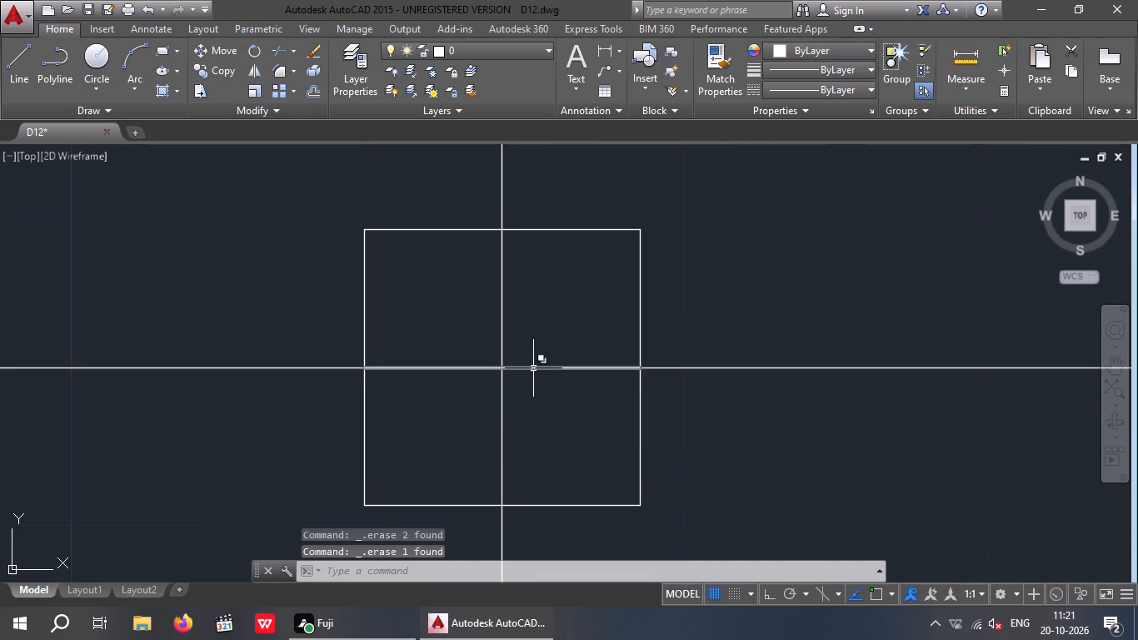
pyautogui.click(533, 368)
pyautogui.click(573, 432)
pyautogui.press('Delete')
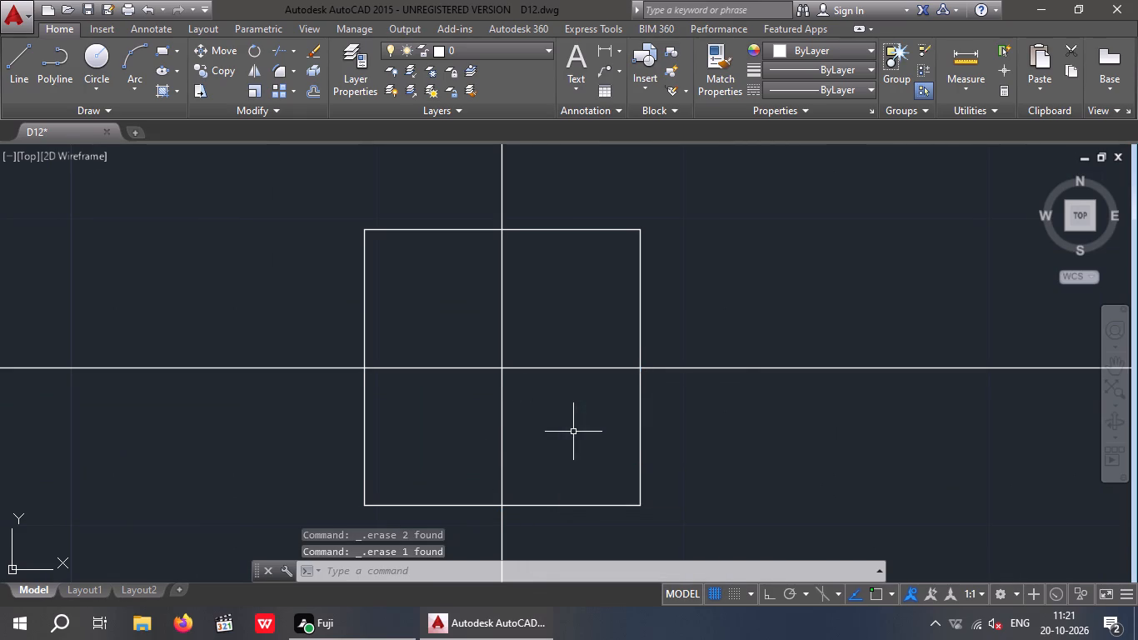
# Erase the short vertical and horizontal lines inside the sixth row's marker on the first vertical centreline.
pyautogui.scroll(-6, 552, 431)
pyautogui.moveTo(498, 488); pyautogui.dragTo(579, 406, button='middle')
pyautogui.scroll(-2, 591, 402)
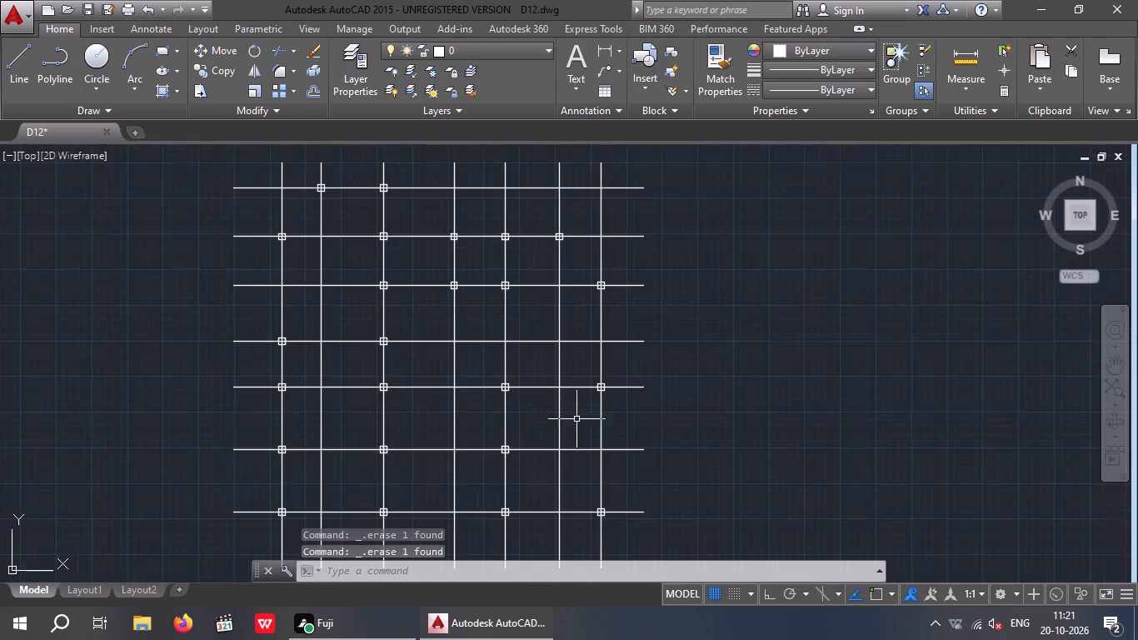
pyautogui.moveTo(463, 485); pyautogui.dragTo(612, 425, button='middle')
pyautogui.scroll(4, 428, 386)
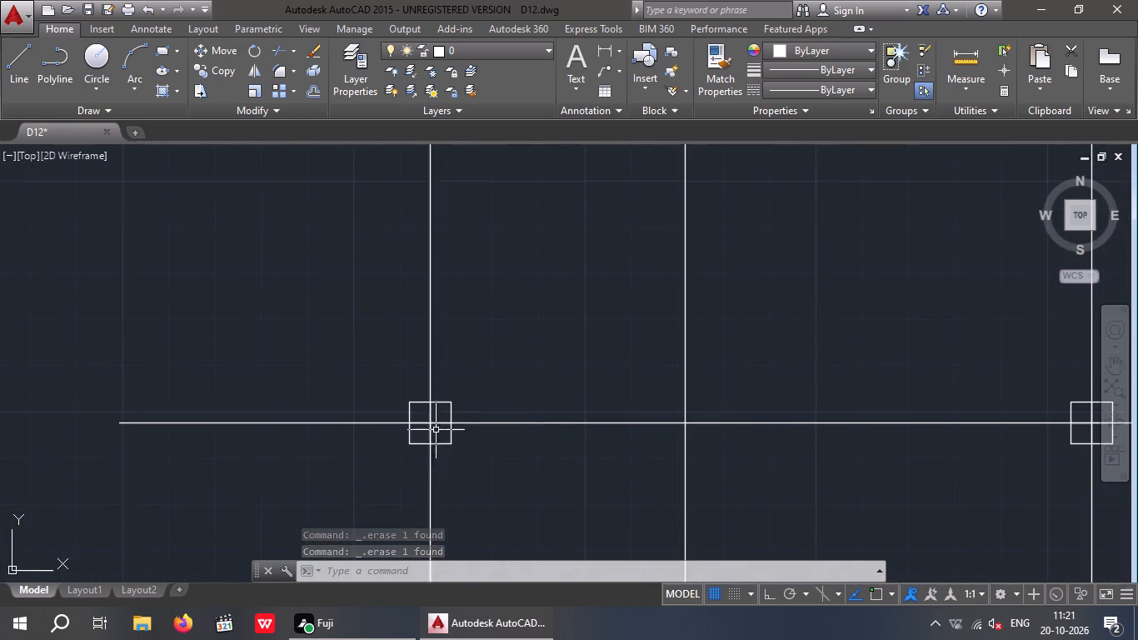
pyautogui.scroll(4, 435, 428)
pyautogui.click(410, 408)
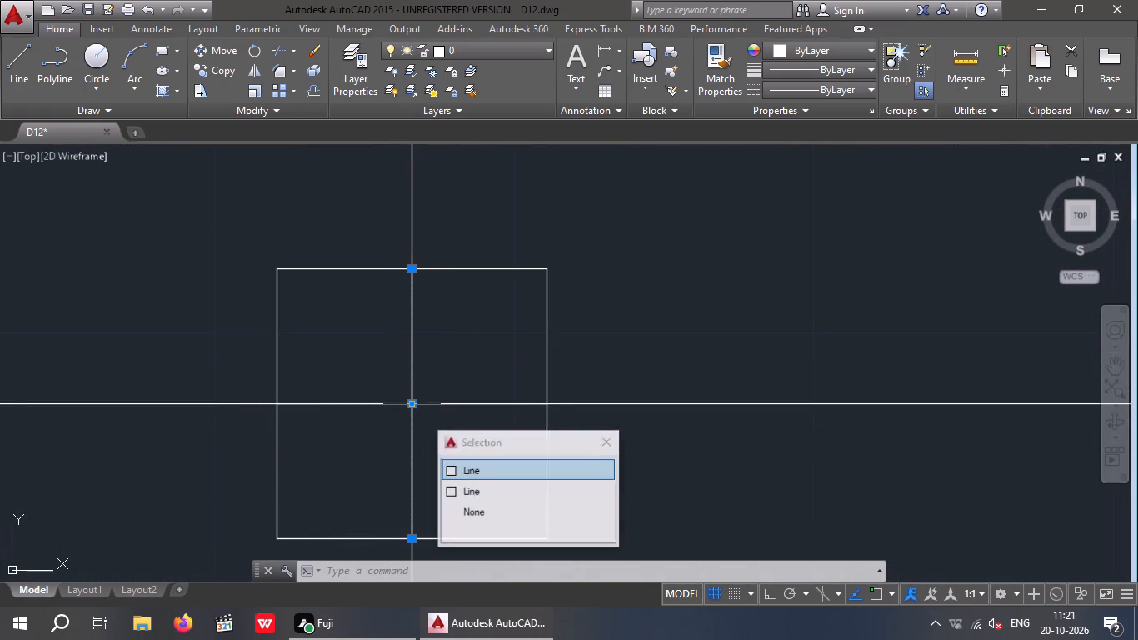
pyautogui.click(452, 469)
pyautogui.press('Delete')
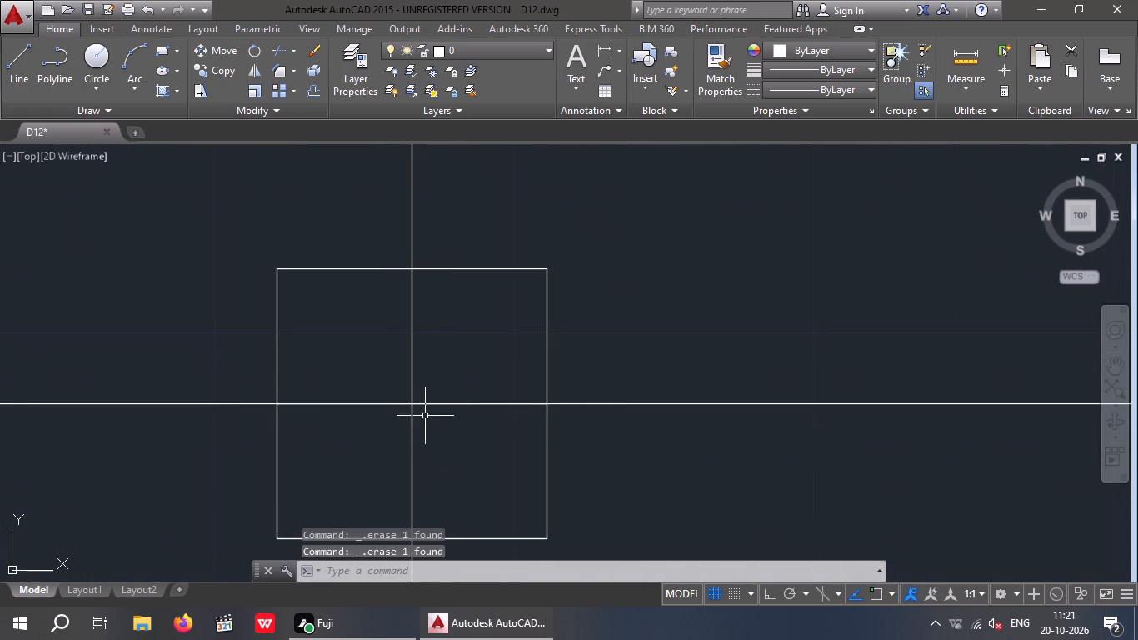
pyautogui.click(433, 404)
pyautogui.click(472, 466)
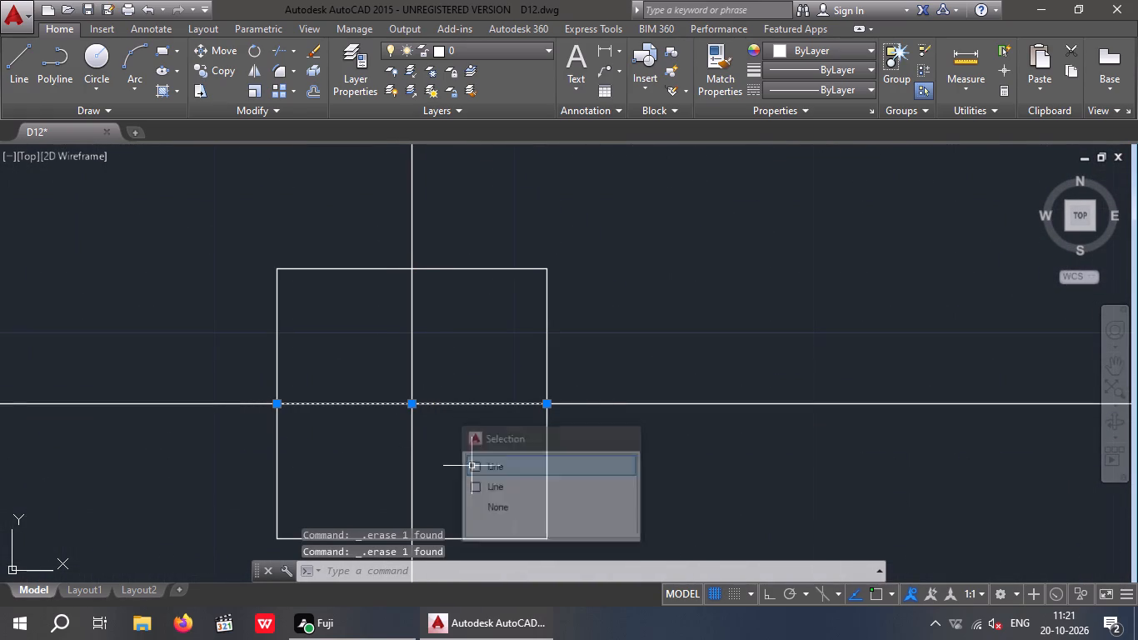
pyautogui.press('Delete')
# Erase the short vertical and horizontal lines inside the sixth row's marker on the third vertical centreline.
pyautogui.scroll(-4, 466, 461)
pyautogui.scroll(-2, 571, 479)
pyautogui.moveTo(644, 502); pyautogui.dragTo(357, 470, button='middle')
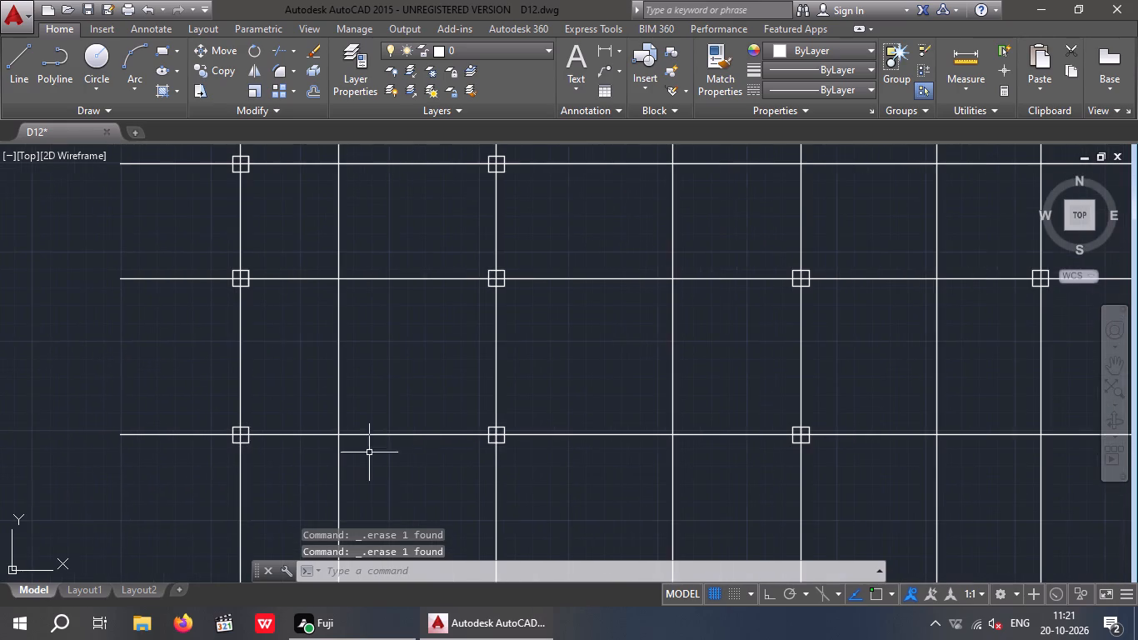
pyautogui.scroll(5, 493, 443)
pyautogui.click(492, 432)
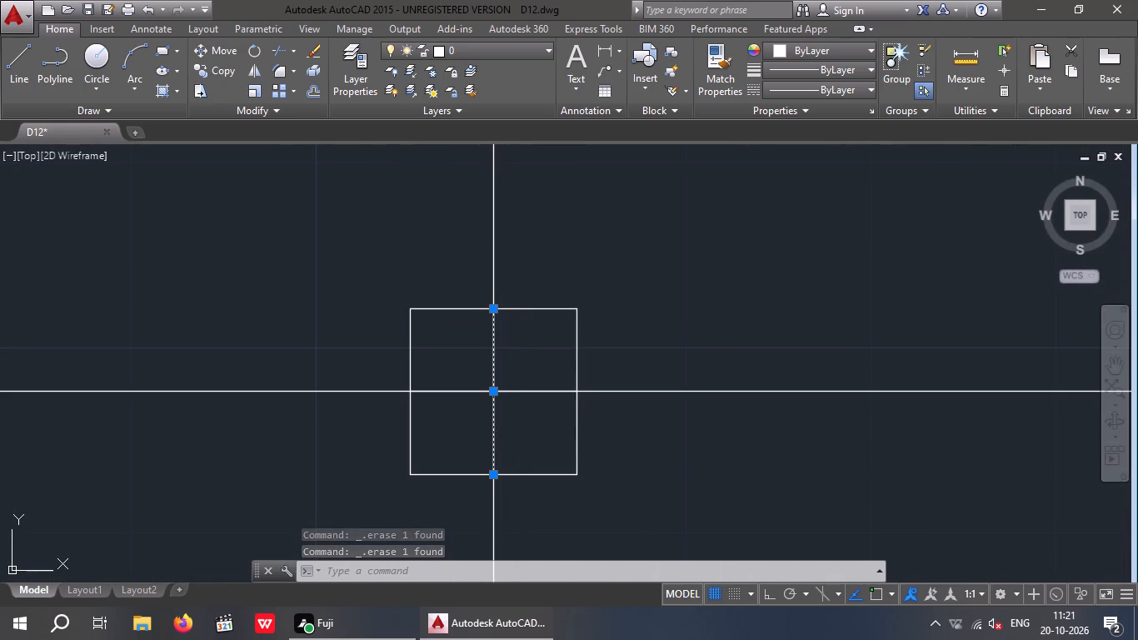
pyautogui.click(528, 491)
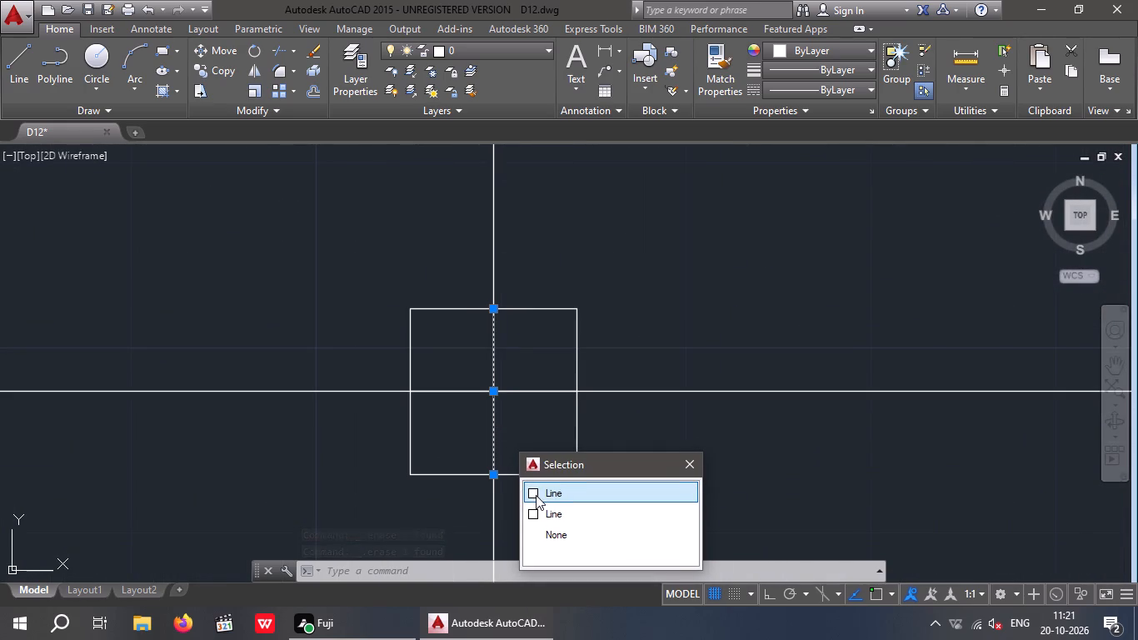
pyautogui.click(536, 495)
pyautogui.click(528, 491)
pyautogui.press('Delete')
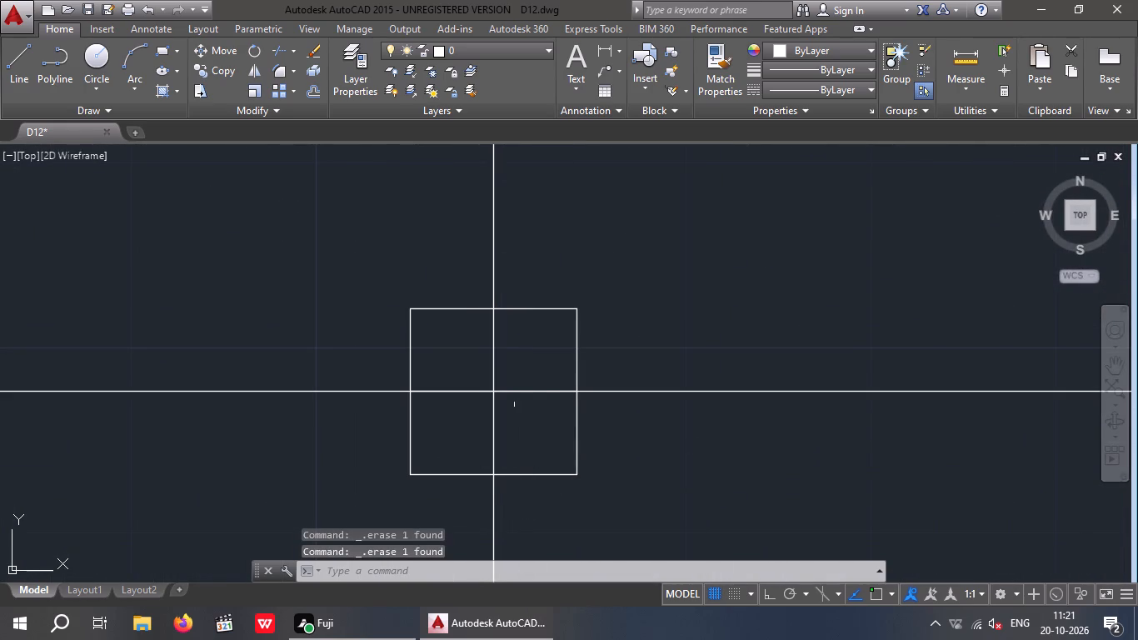
pyautogui.click(517, 392)
pyautogui.click(557, 460)
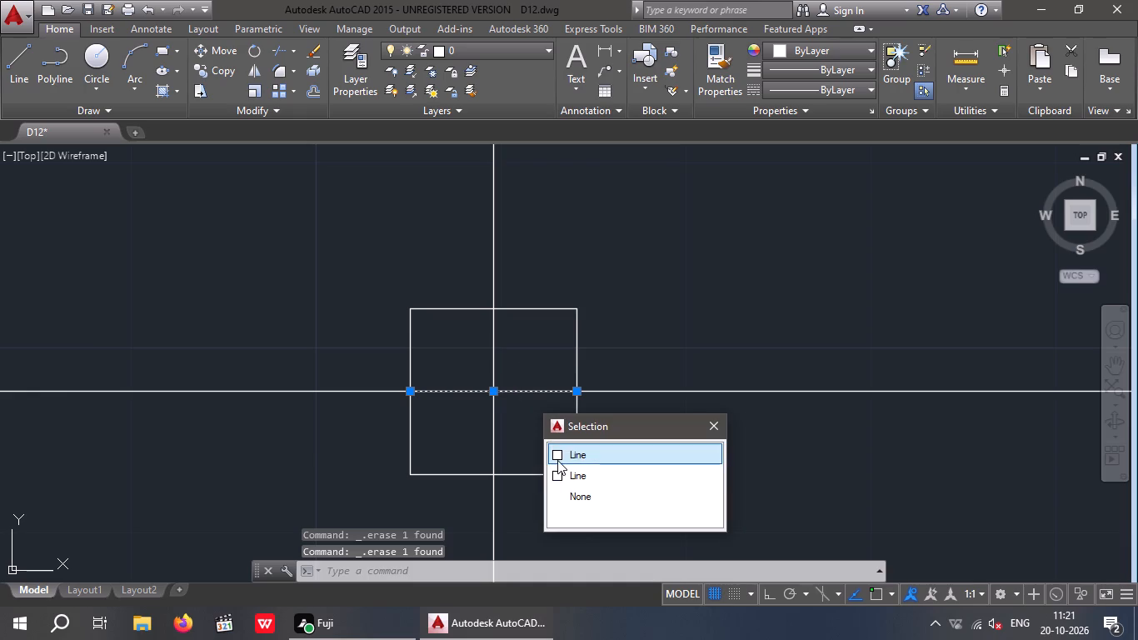
pyautogui.press('Delete')
# Erase the short horizontal and vertical lines inside the sixth row's marker on the fifth vertical centreline.
pyautogui.scroll(-4, 538, 464)
pyautogui.scroll(-2, 645, 479)
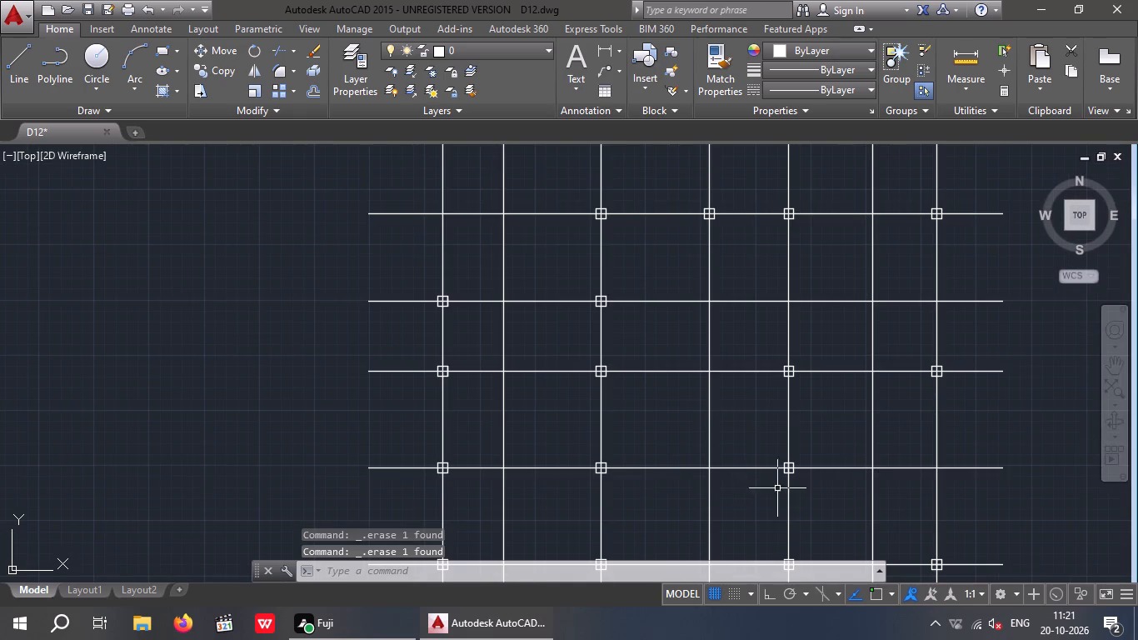
pyautogui.scroll(3, 800, 479)
pyautogui.scroll(3, 724, 457)
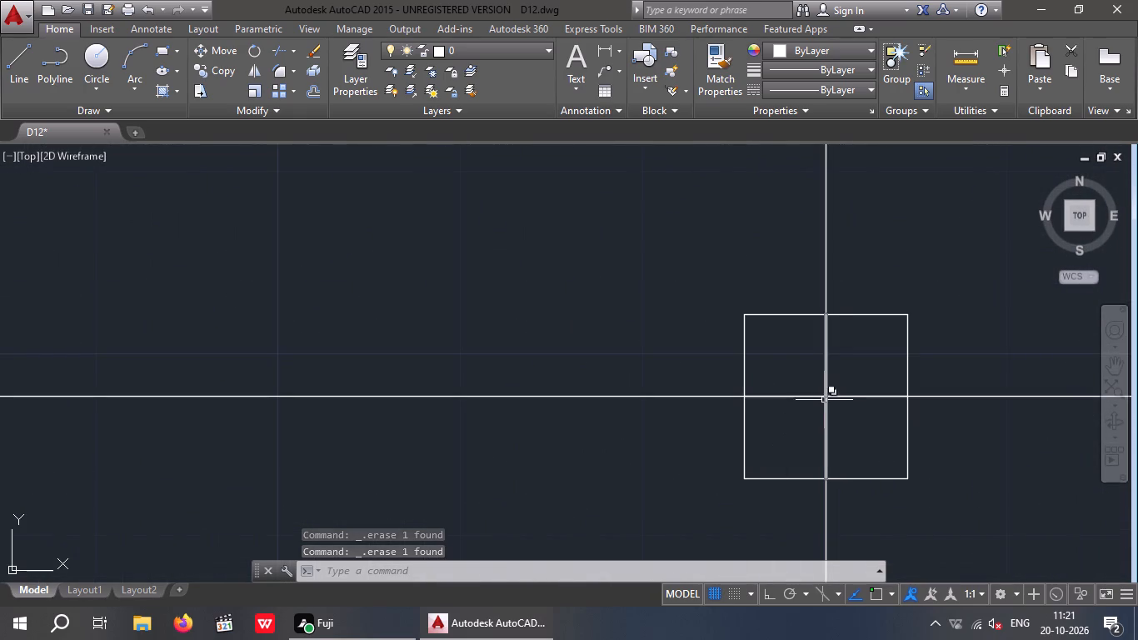
pyautogui.click(824, 397)
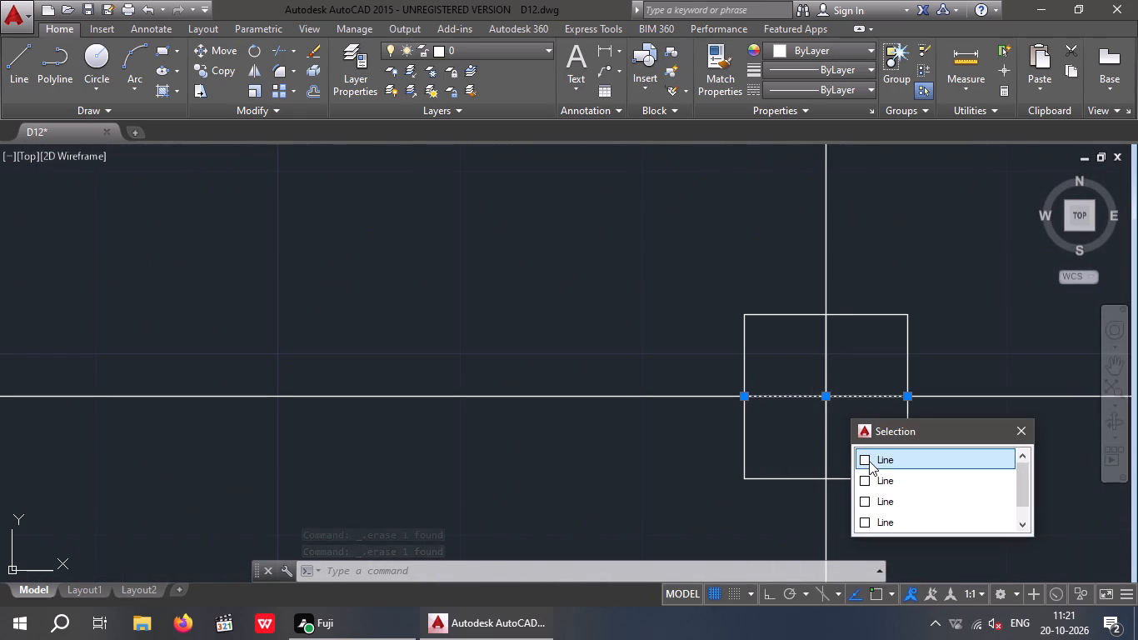
pyautogui.click(869, 461)
pyautogui.press('Delete')
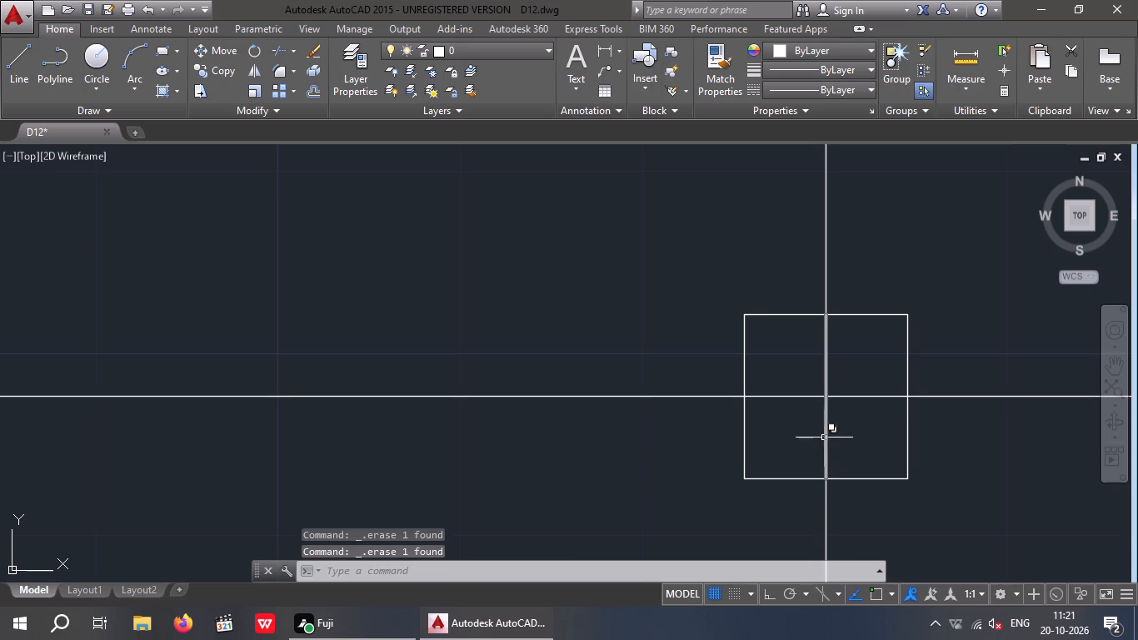
pyautogui.click(826, 400)
pyautogui.click(866, 461)
pyautogui.press('Delete')
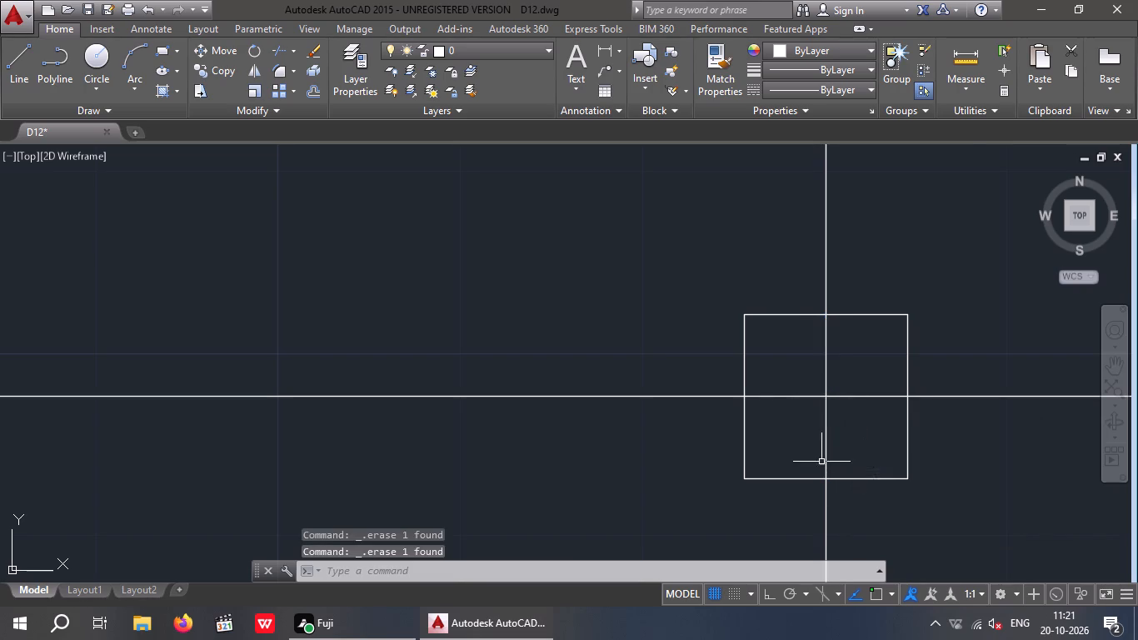
# Erase the short vertical and horizontal lines inside the seventh row's marker on the seventh vertical centreline.
pyautogui.scroll(-6, 817, 446)
pyautogui.moveTo(921, 504); pyautogui.dragTo(532, 370, button='middle')
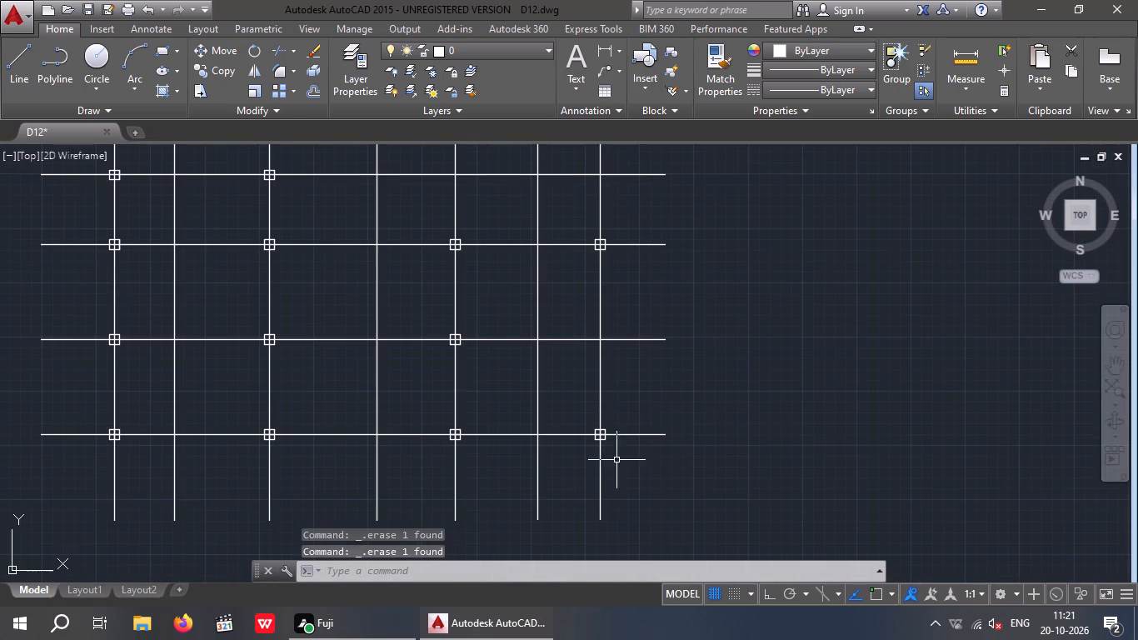
pyautogui.scroll(4, 613, 454)
pyautogui.scroll(3, 527, 341)
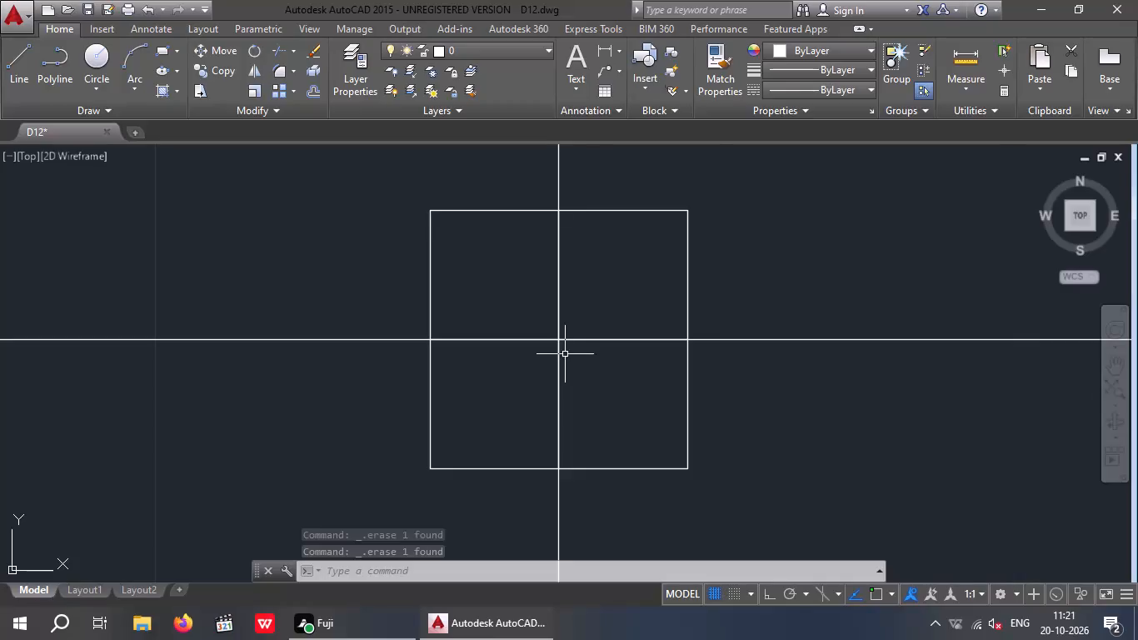
pyautogui.click(559, 345)
pyautogui.click(606, 407)
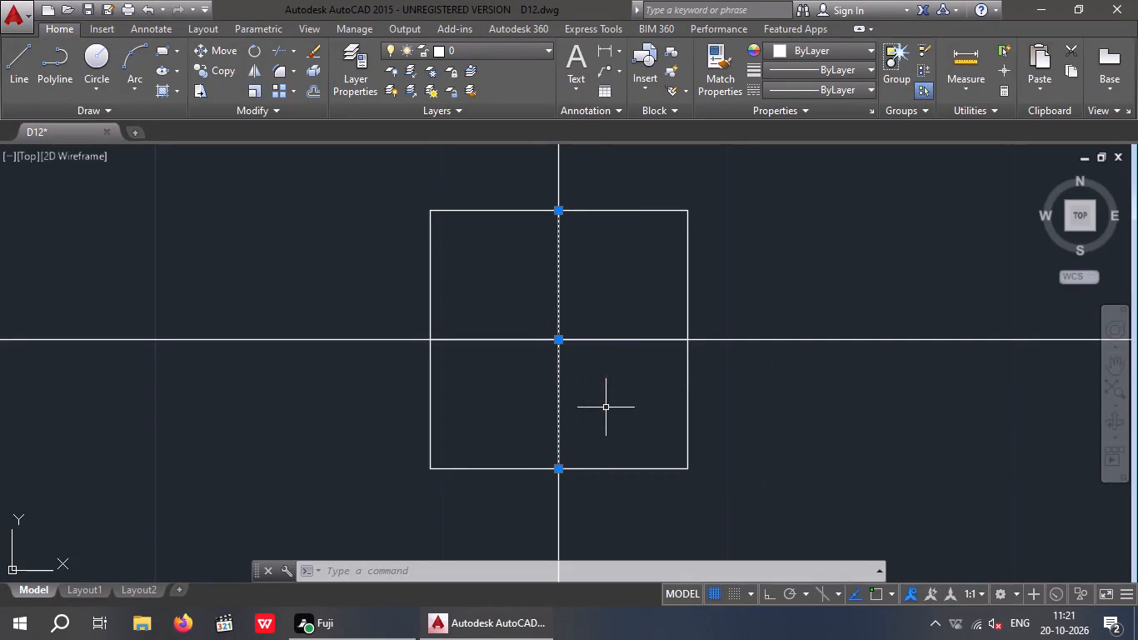
pyautogui.press('Delete')
pyautogui.click(591, 338)
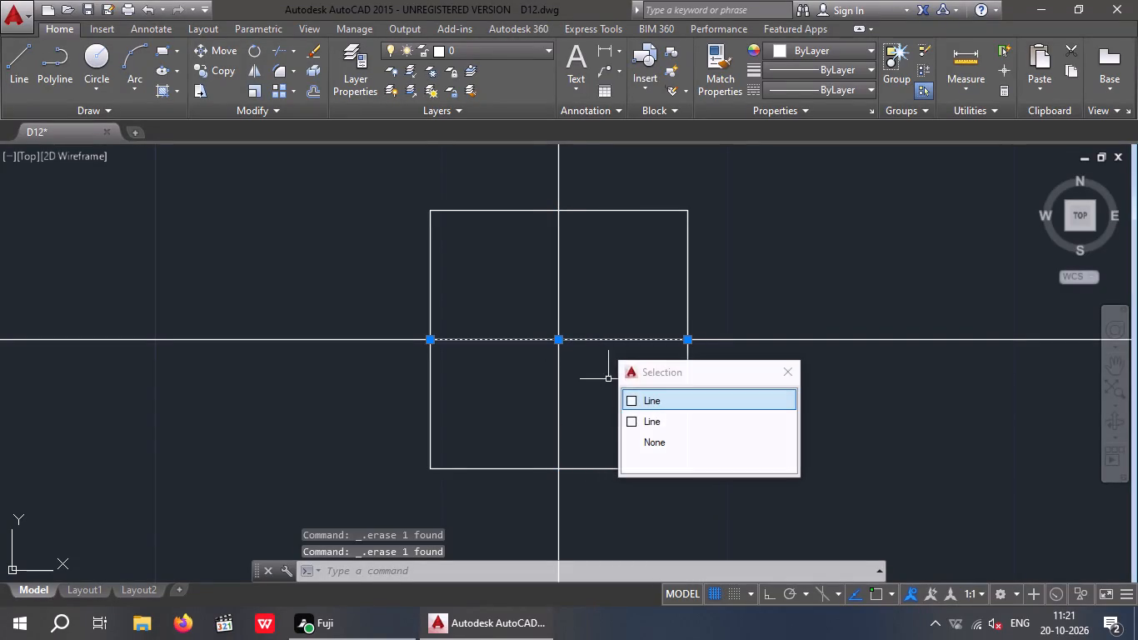
pyautogui.click(631, 398)
pyautogui.press('Delete')
# Erase the short horizontal and vertical lines inside the seventh row's marker on the fifth vertical centreline.
pyautogui.scroll(-3, 606, 410)
pyautogui.scroll(-1, 474, 440)
pyautogui.moveTo(476, 440); pyautogui.dragTo(564, 436, button='middle')
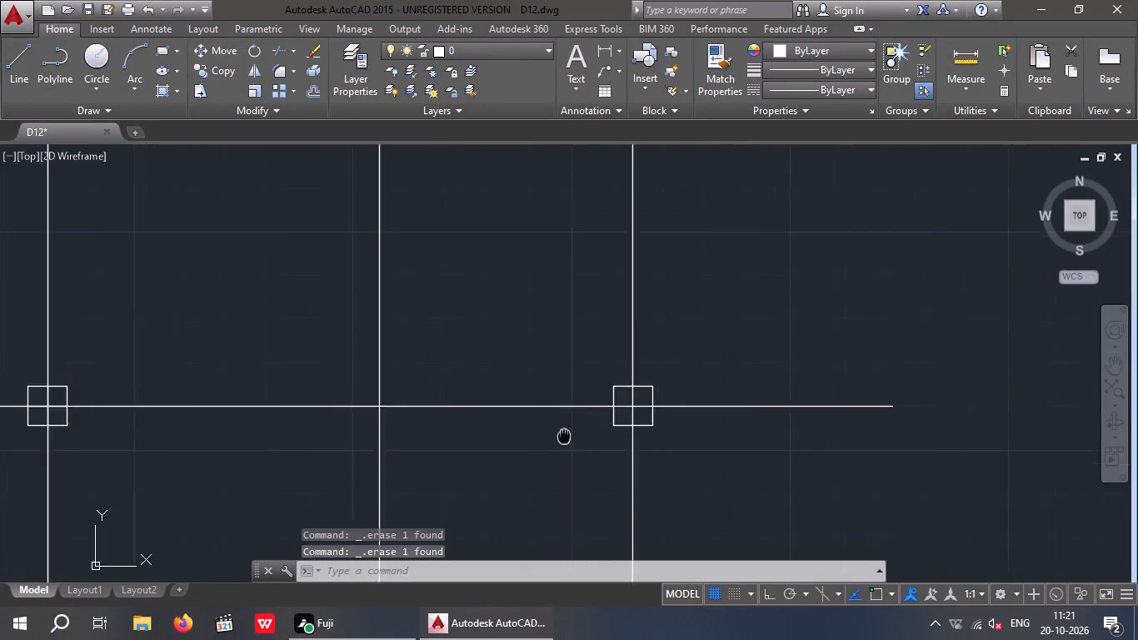
pyautogui.moveTo(564, 436); pyautogui.dragTo(586, 440, button='middle')
pyautogui.scroll(-2, 590, 438)
pyautogui.scroll(6, 387, 432)
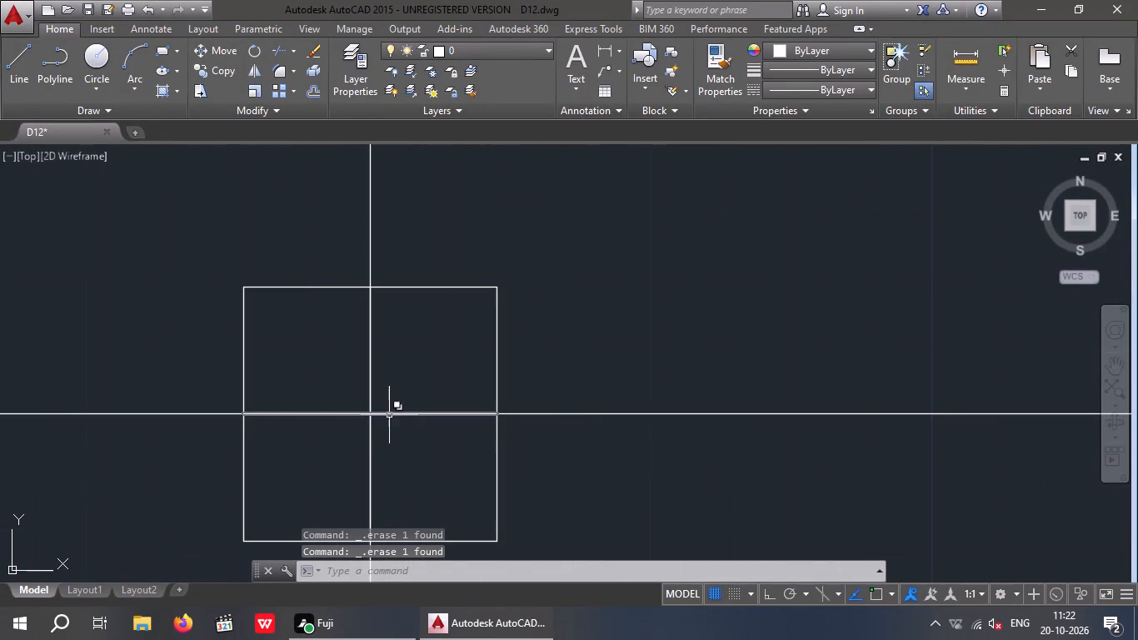
pyautogui.click(390, 415)
pyautogui.click(429, 476)
pyautogui.click(432, 478)
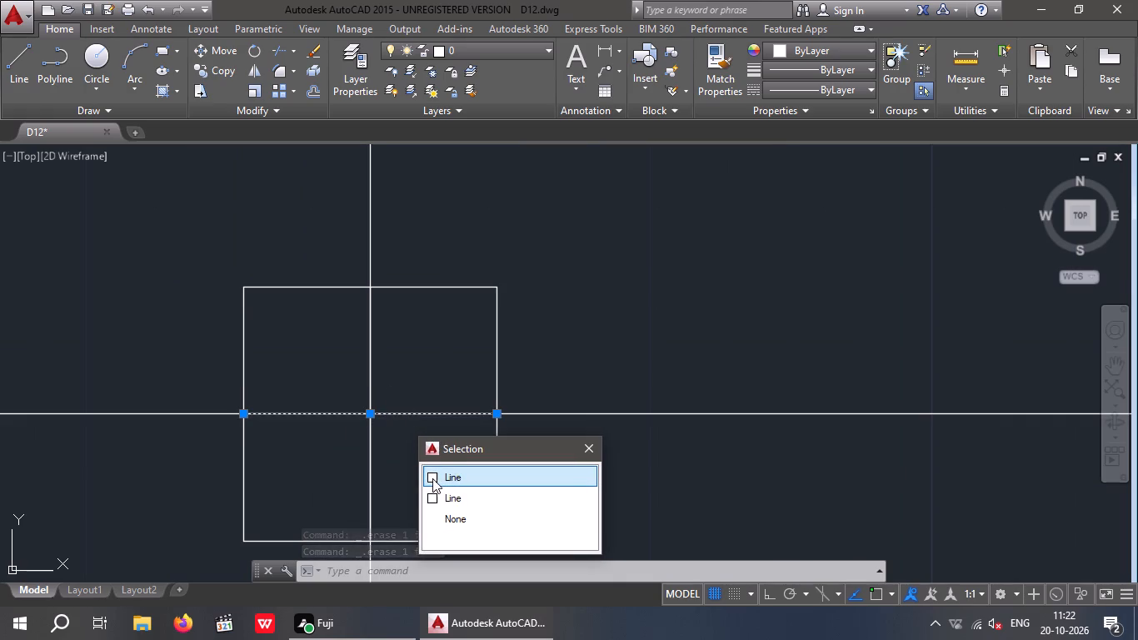
pyautogui.click(432, 478)
pyautogui.press('Delete')
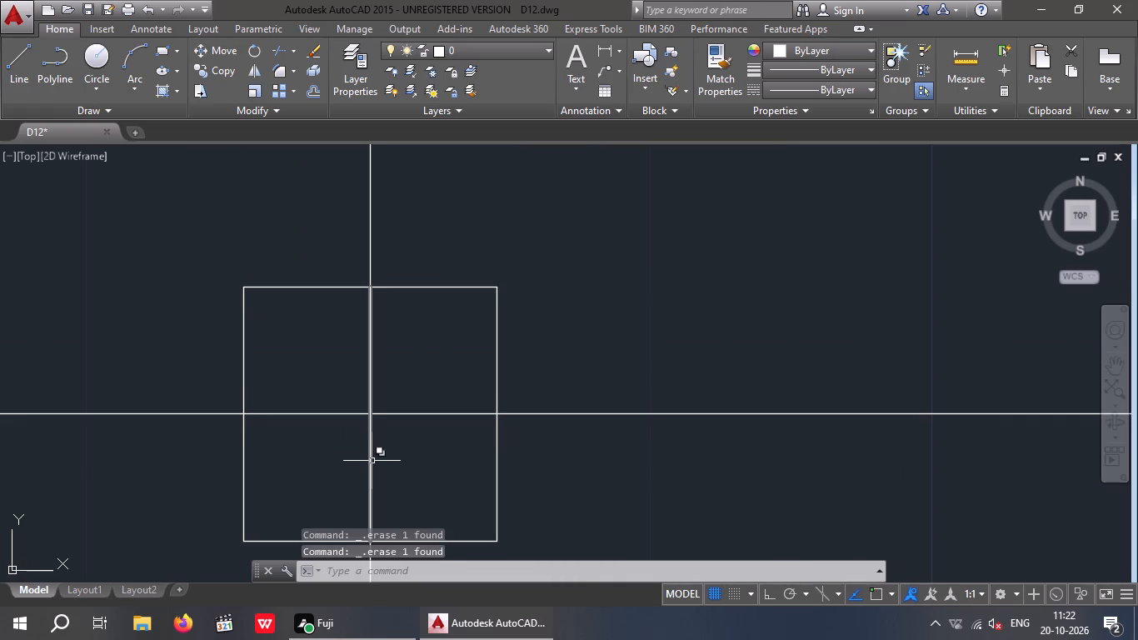
pyautogui.click(372, 461)
pyautogui.click(425, 523)
pyautogui.click(425, 522)
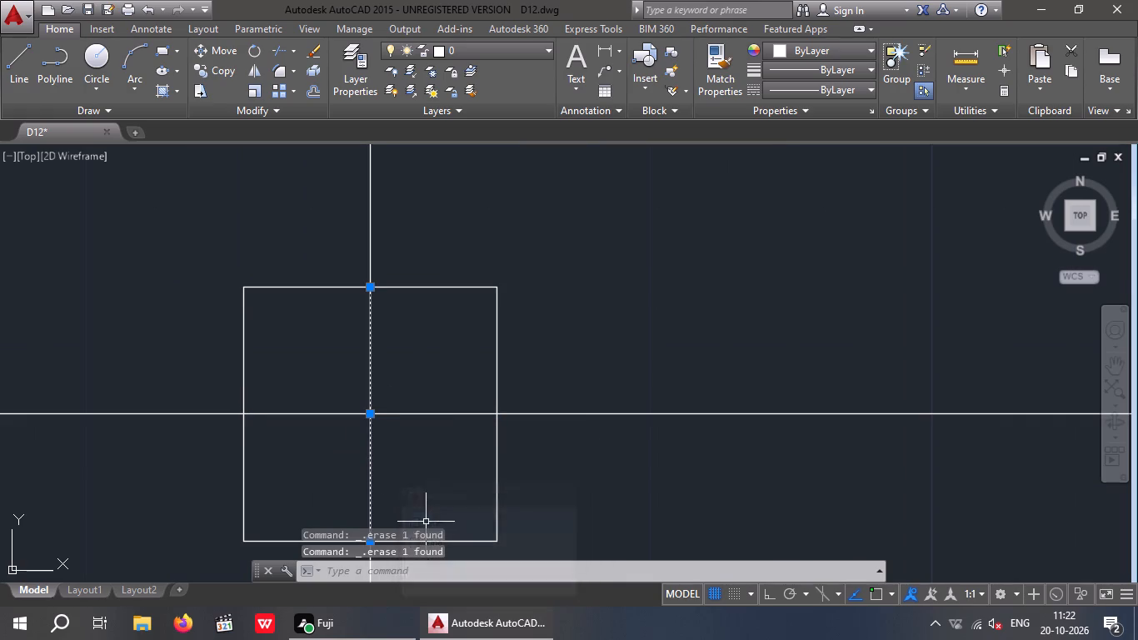
pyautogui.press('Delete')
# Erase the short vertical line inside the seventh row's marker on the third vertical centreline.
pyautogui.scroll(-4, 418, 464)
pyautogui.moveTo(354, 479); pyautogui.dragTo(581, 422, button='middle')
pyautogui.scroll(-2, 564, 429)
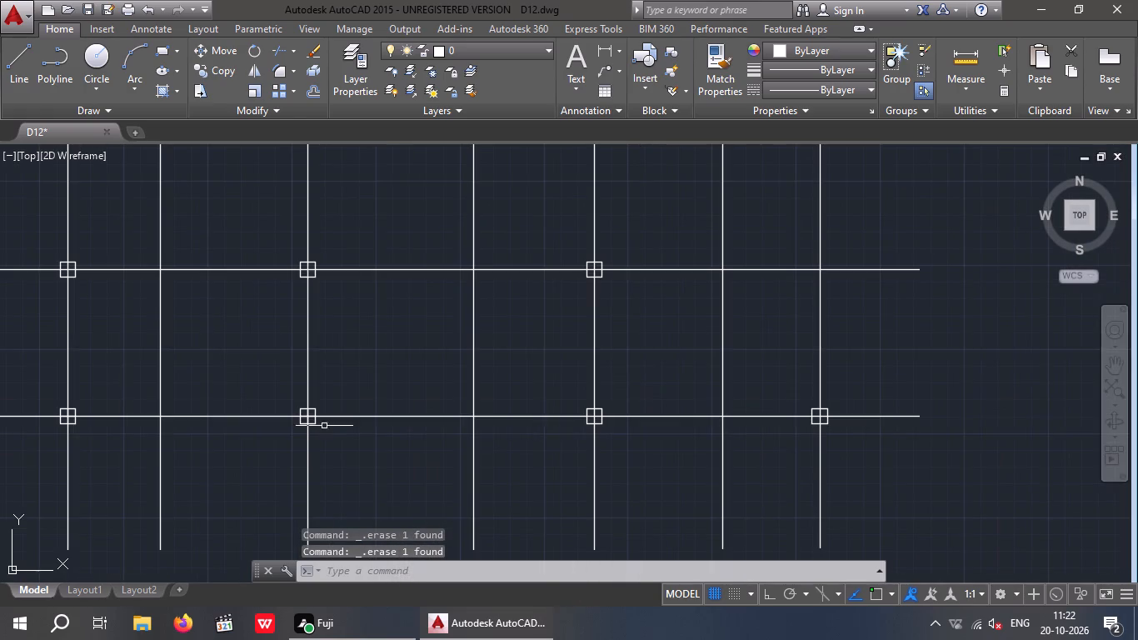
pyautogui.scroll(6, 299, 416)
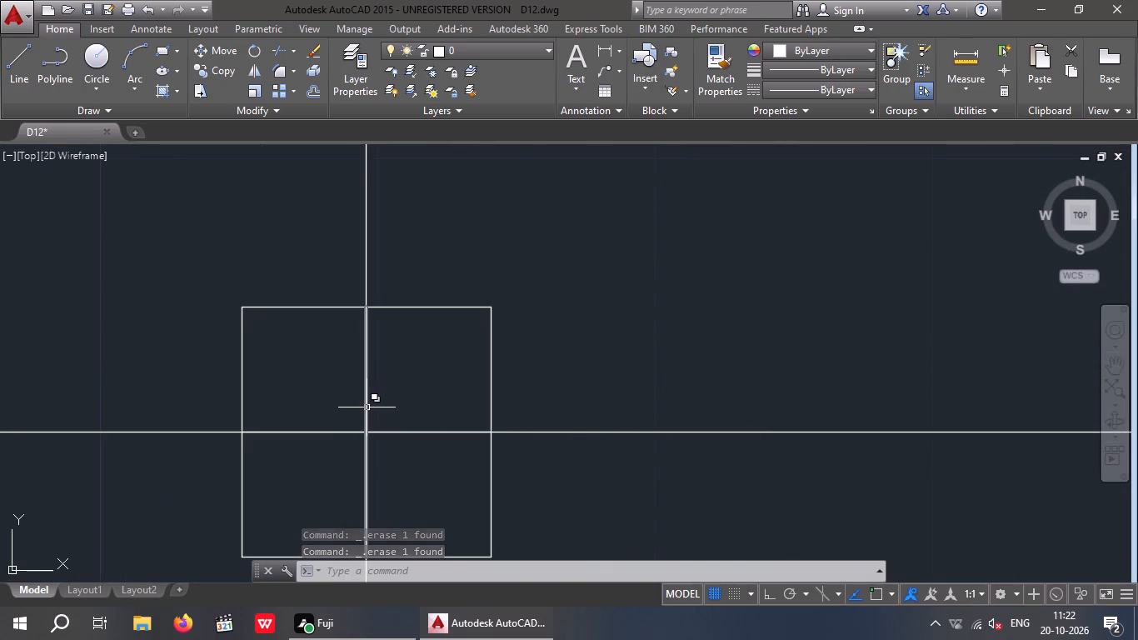
pyautogui.click(367, 407)
pyautogui.click(416, 470)
pyautogui.click(417, 470)
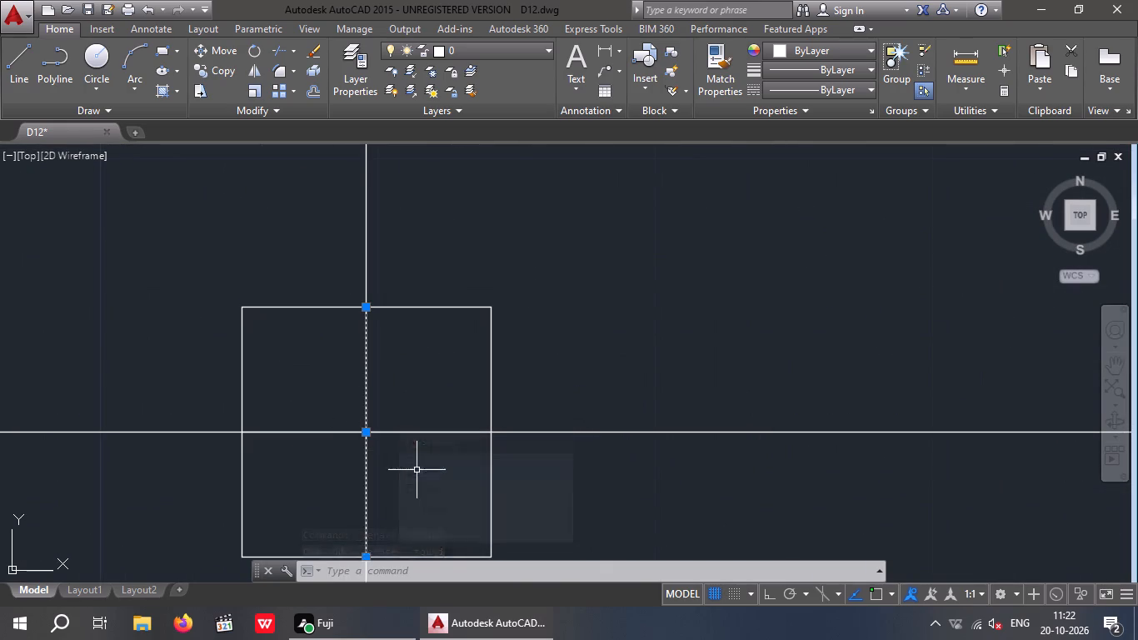
pyautogui.press('Delete')
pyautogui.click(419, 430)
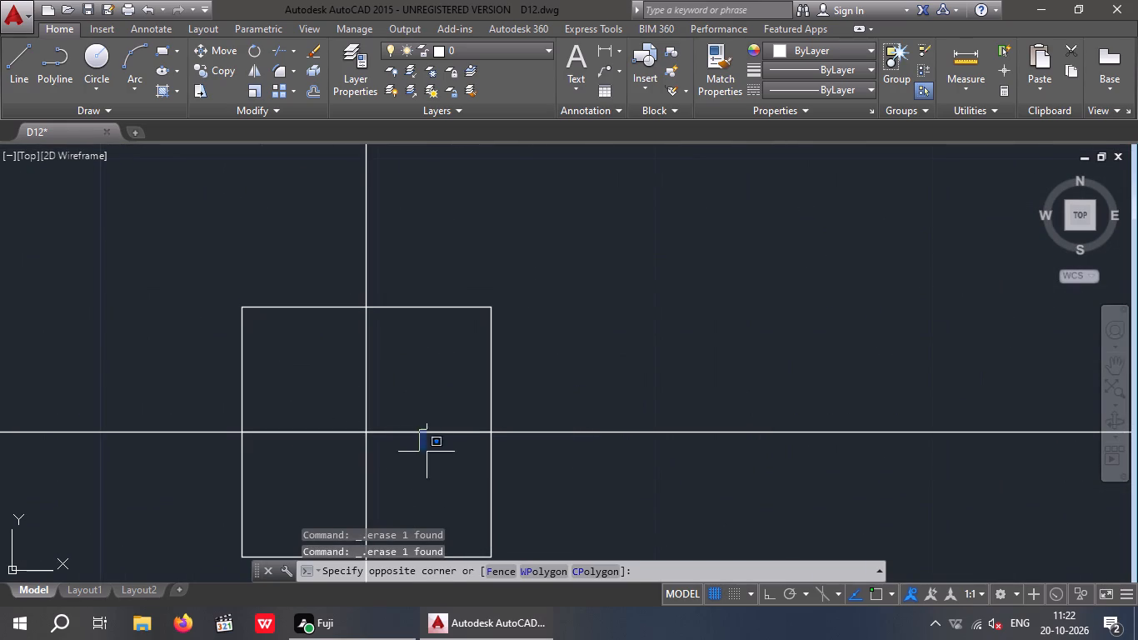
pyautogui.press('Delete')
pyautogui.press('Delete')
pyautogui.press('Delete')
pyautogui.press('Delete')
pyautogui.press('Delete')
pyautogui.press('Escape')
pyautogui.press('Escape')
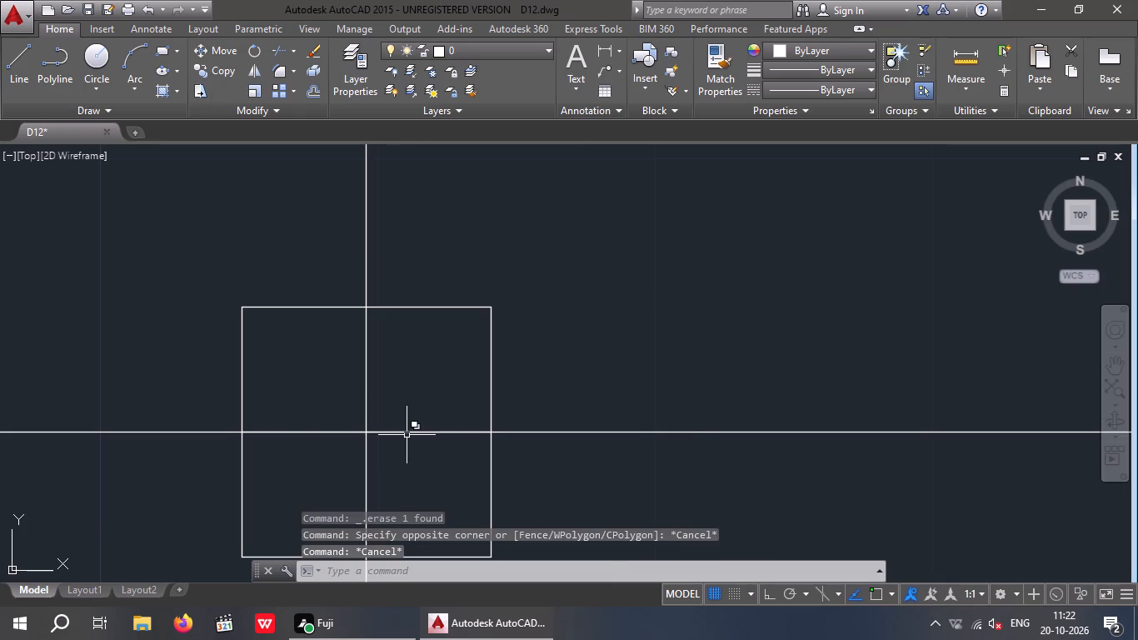
# Erase the short horizontal line inside the seventh row's marker on the third vertical centreline.
pyautogui.click(407, 435)
pyautogui.click(444, 492)
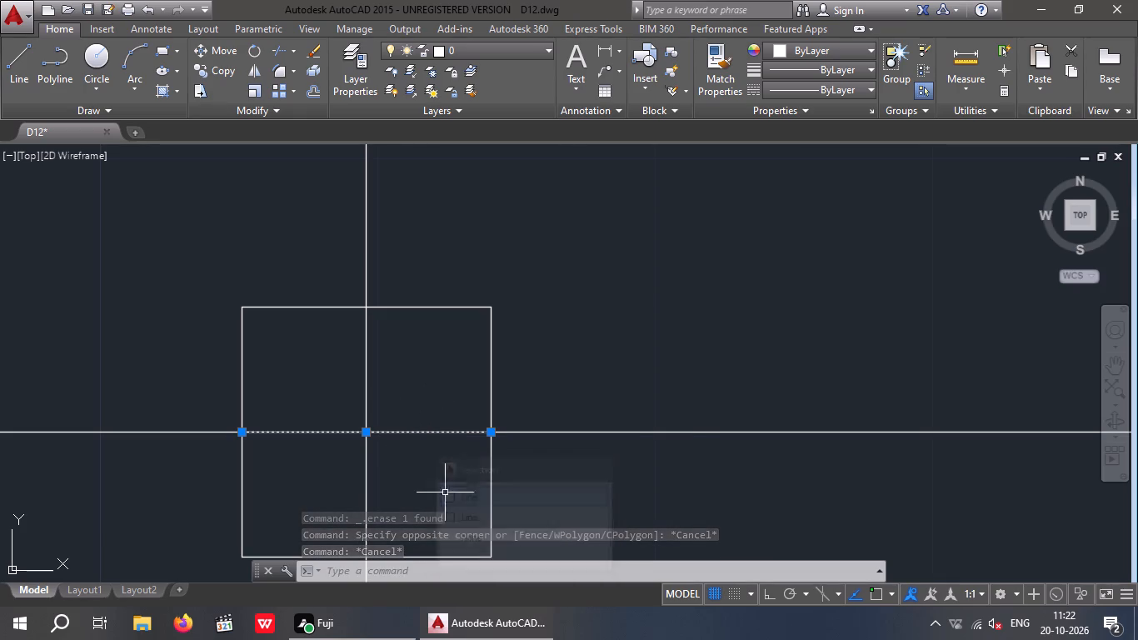
pyautogui.press('Delete')
# Erase the short horizontal and vertical lines inside the seventh row's marker on the first vertical centreline.
pyautogui.scroll(-3, 449, 490)
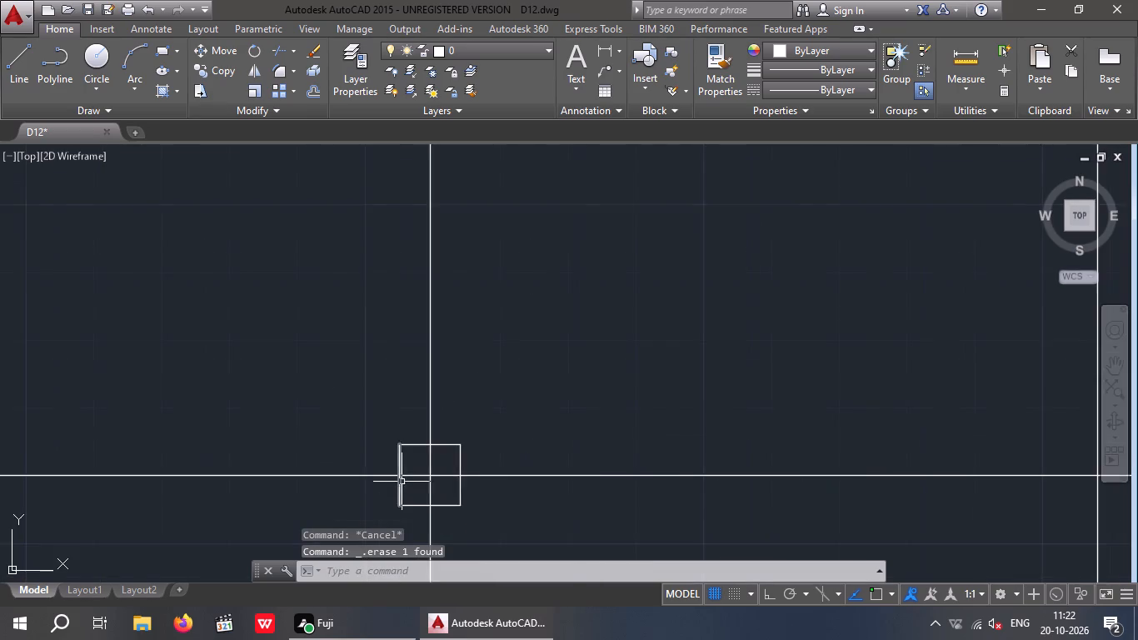
pyautogui.scroll(-3, 402, 482)
pyautogui.moveTo(341, 490); pyautogui.dragTo(495, 426, button='middle')
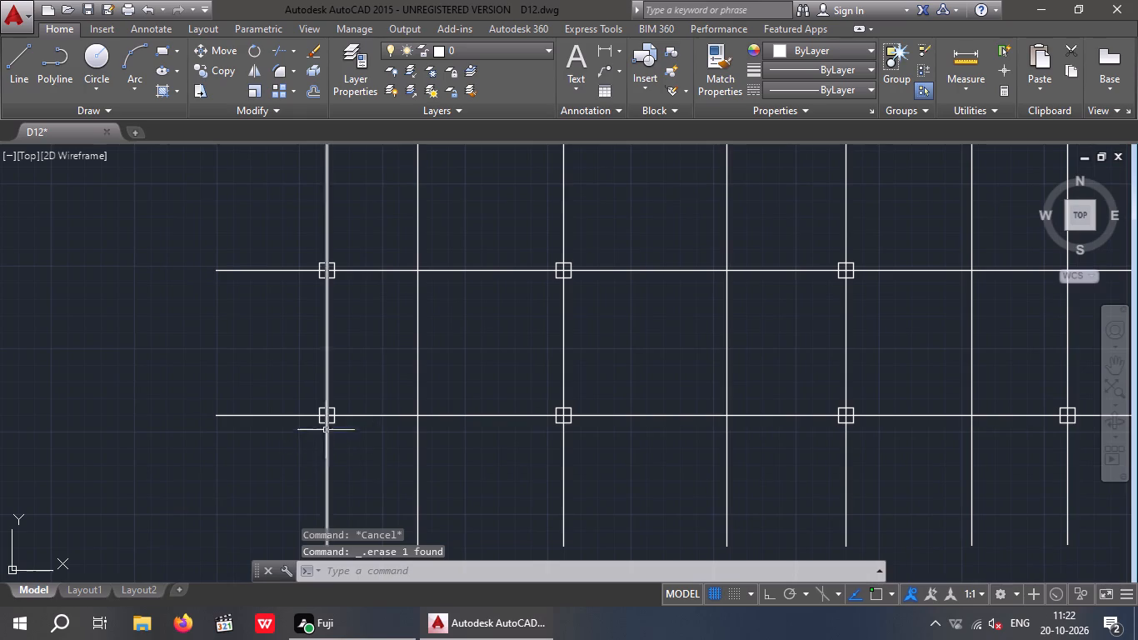
pyautogui.scroll(6, 318, 420)
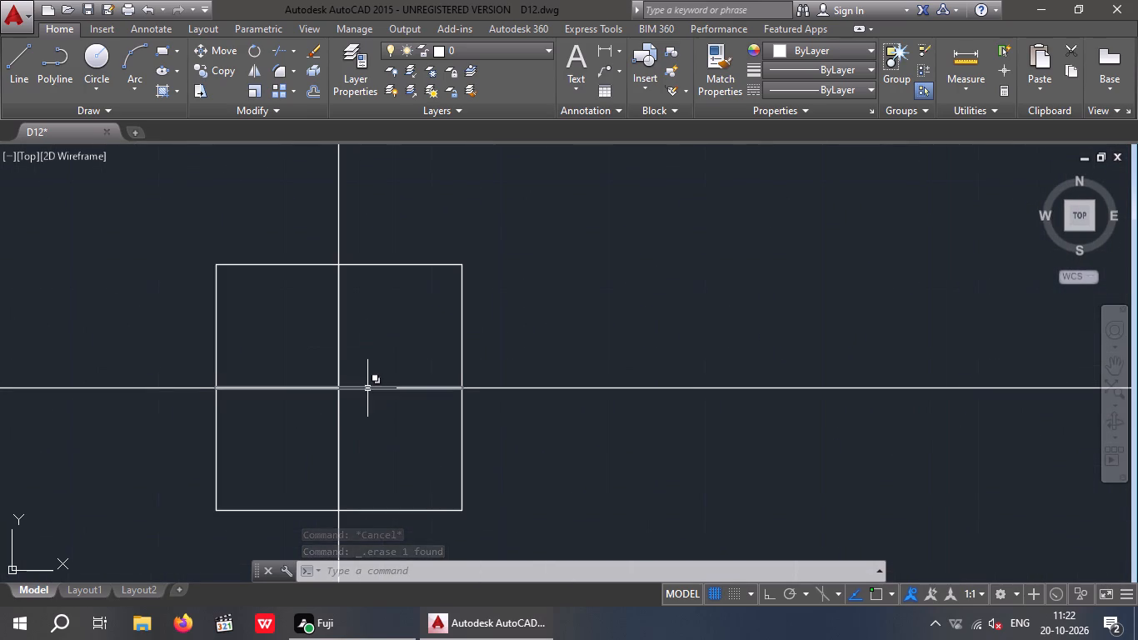
pyautogui.click(367, 388)
pyautogui.click(412, 452)
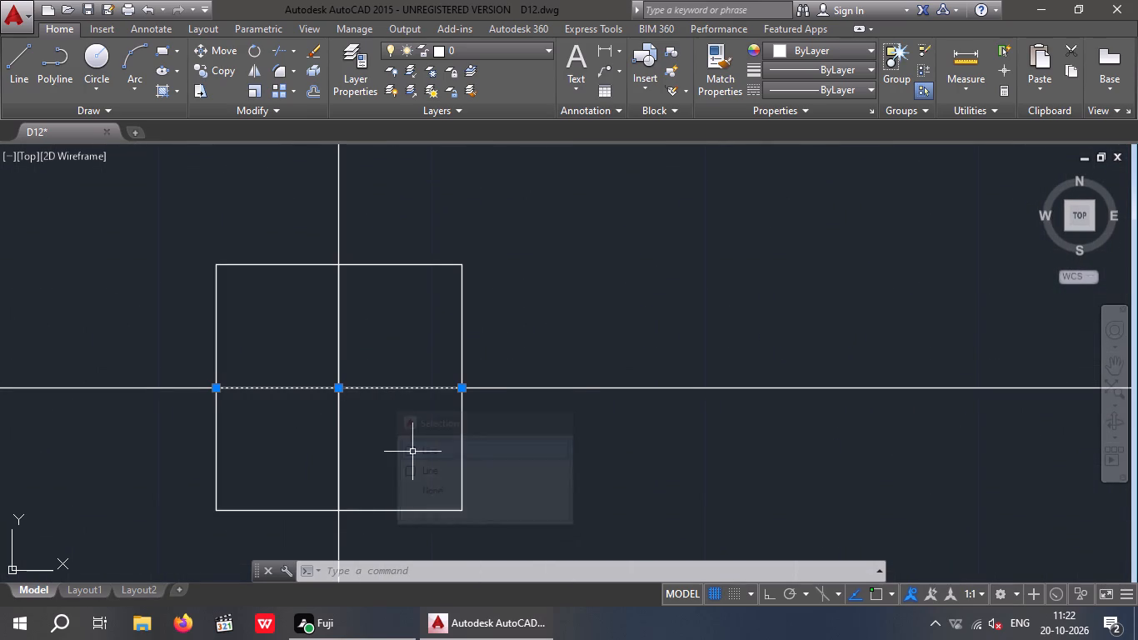
pyautogui.click(337, 451)
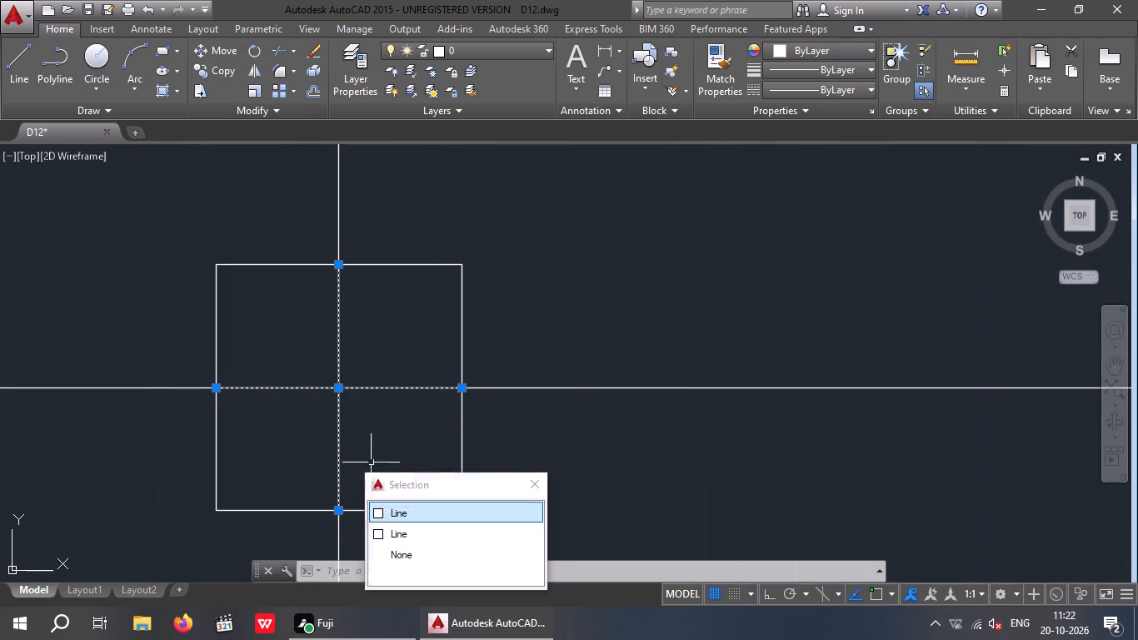
pyautogui.click(375, 508)
pyautogui.press('Delete')
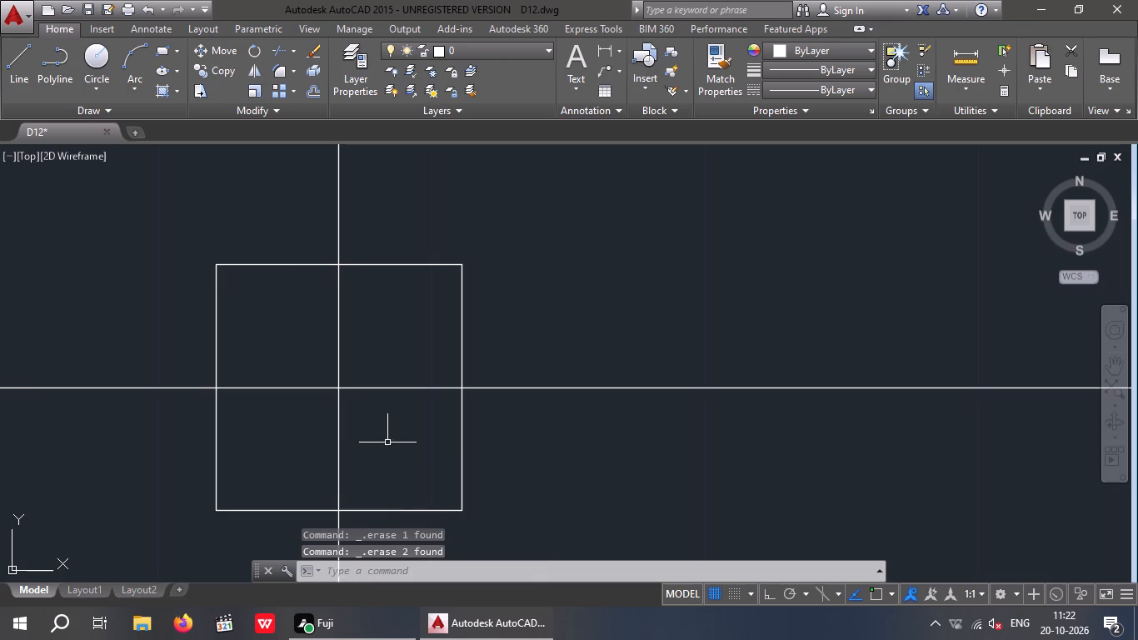
# Select the four sides of the first row's square marker on the second vertical centreline.
pyautogui.scroll(-8, 387, 442)
pyautogui.moveTo(486, 463); pyautogui.dragTo(481, 546, button='middle')
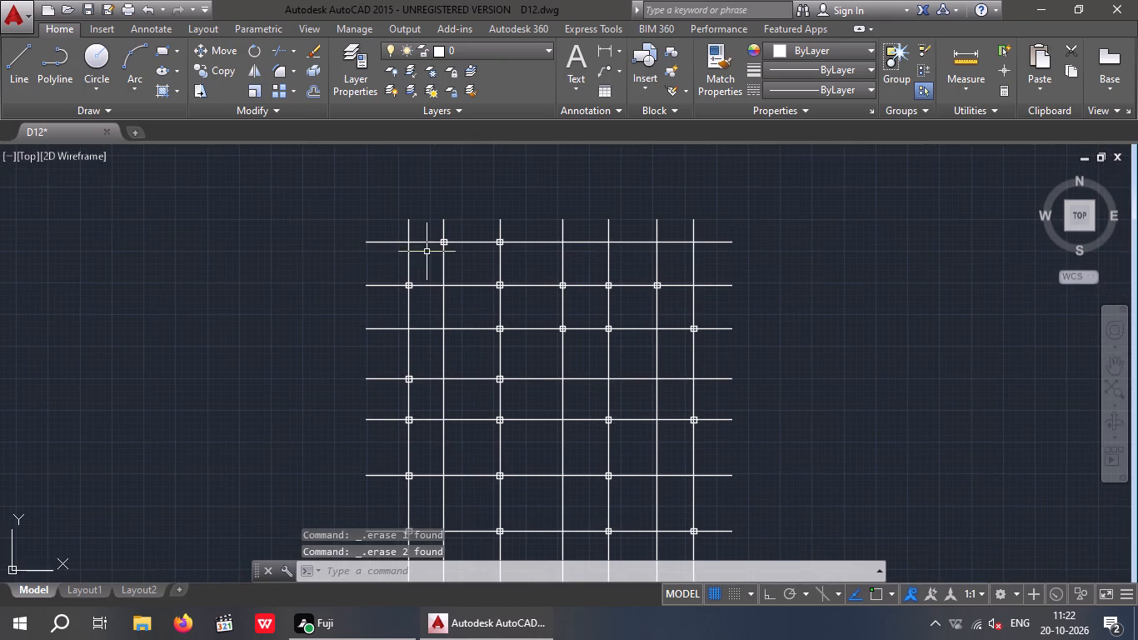
pyautogui.scroll(4, 429, 250)
pyautogui.scroll(-2, 796, 506)
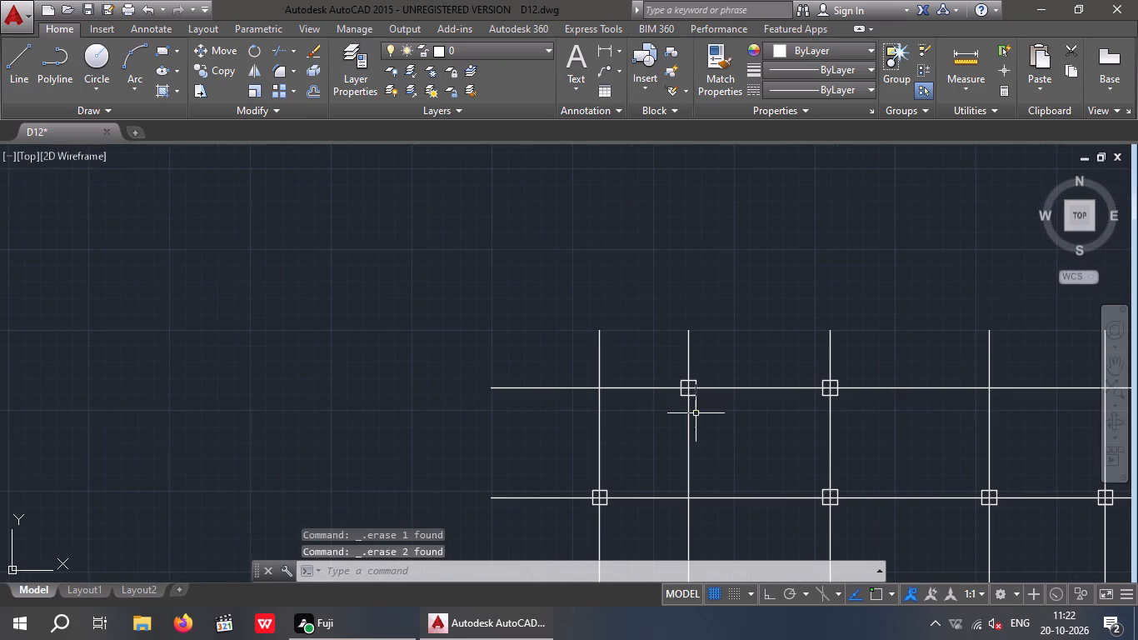
pyautogui.scroll(3, 696, 365)
pyautogui.scroll(1, 699, 443)
pyautogui.moveTo(697, 442); pyautogui.dragTo(685, 372, button='middle')
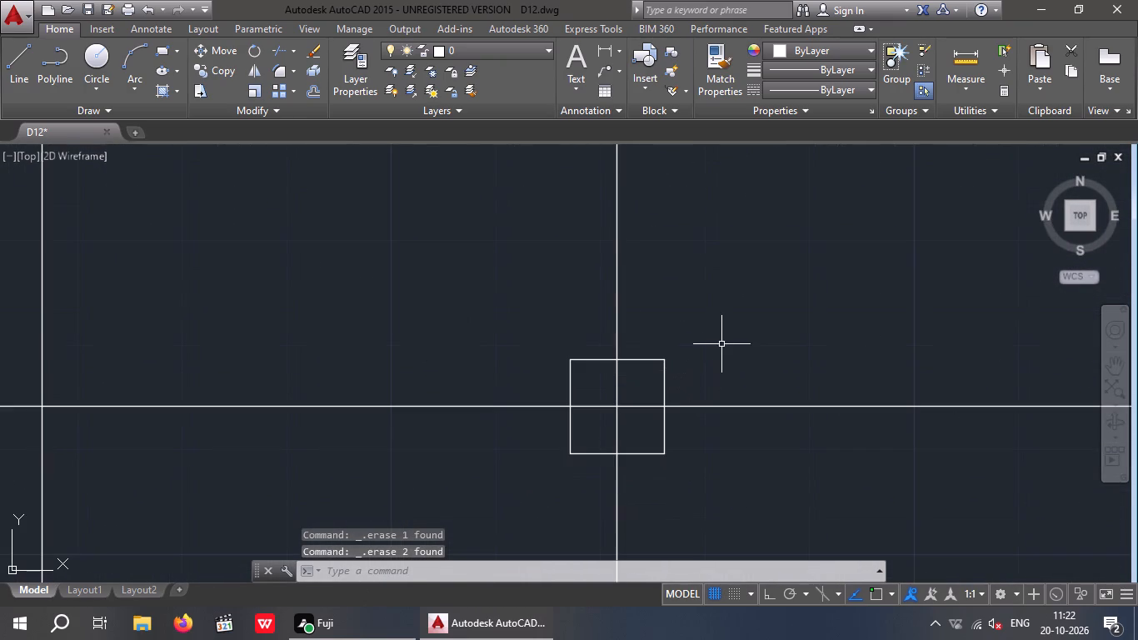
pyautogui.moveTo(721, 344); pyautogui.dragTo(675, 373)
pyautogui.click(649, 376)
pyautogui.moveTo(594, 481); pyautogui.dragTo(584, 477)
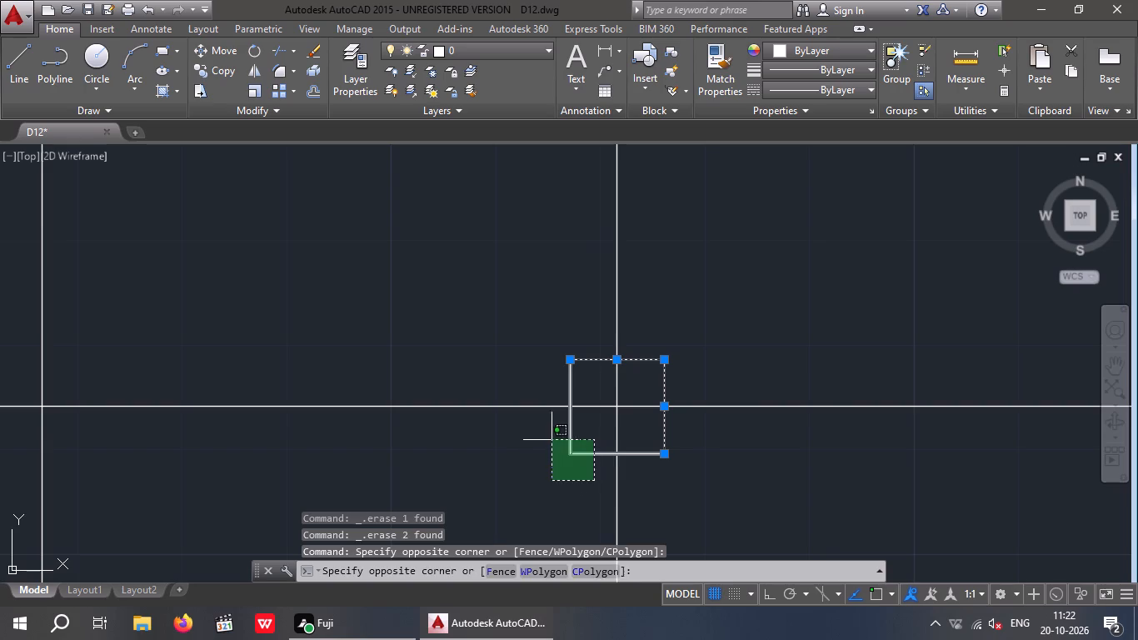
pyautogui.click(552, 440)
# Add the four sides of the first row's marker on the third vertical centreline to the selection.
pyautogui.scroll(-3, 552, 439)
pyautogui.moveTo(734, 483); pyautogui.dragTo(559, 388, button='middle')
pyautogui.scroll(3, 616, 325)
pyautogui.moveTo(700, 304); pyautogui.dragTo(665, 335)
pyautogui.click(653, 340)
pyautogui.moveTo(595, 432); pyautogui.dragTo(565, 423)
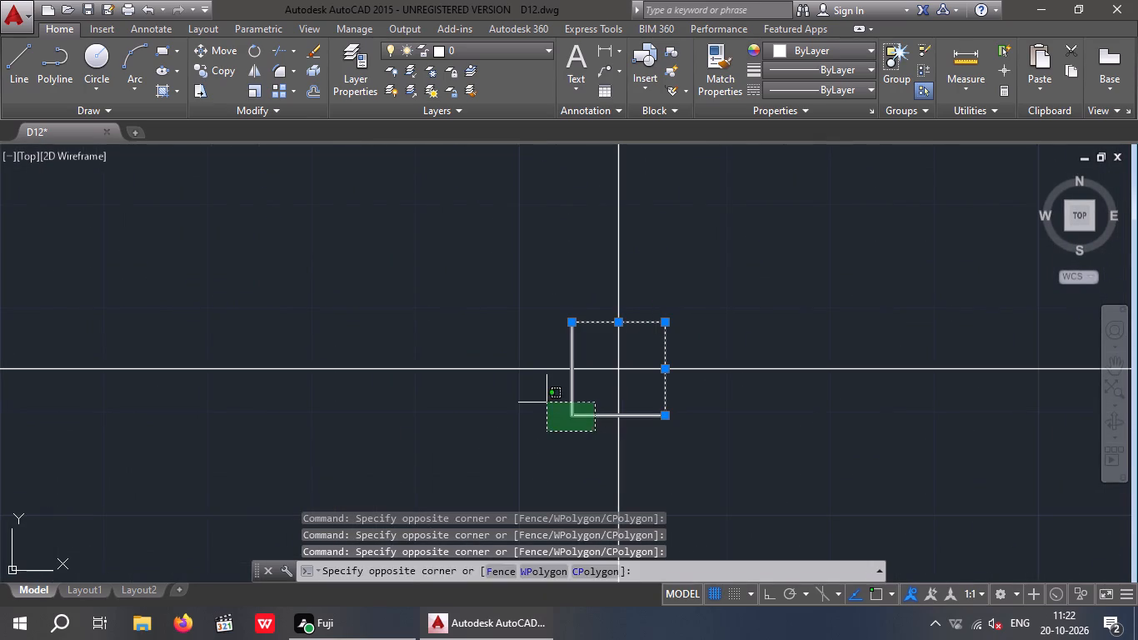
pyautogui.click(547, 402)
# Add the four sides of the second row's marker on the first vertical centreline to the selection.
pyautogui.scroll(-4, 552, 399)
pyautogui.moveTo(639, 476); pyautogui.dragTo(652, 341, button='middle')
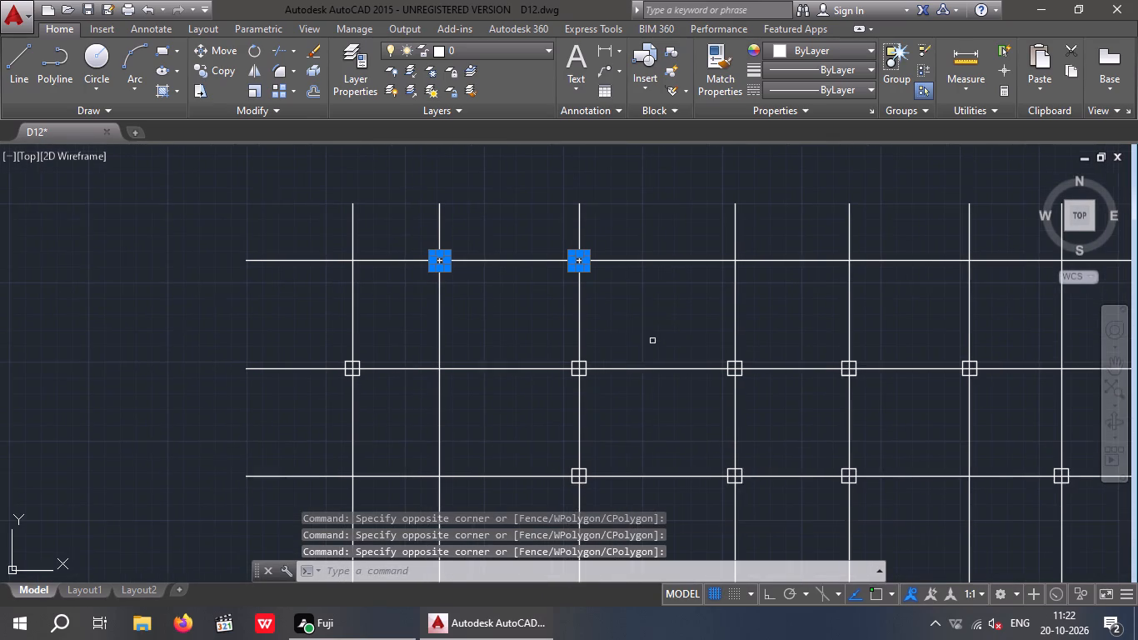
pyautogui.scroll(3, 342, 347)
pyautogui.moveTo(439, 382); pyautogui.dragTo(412, 415)
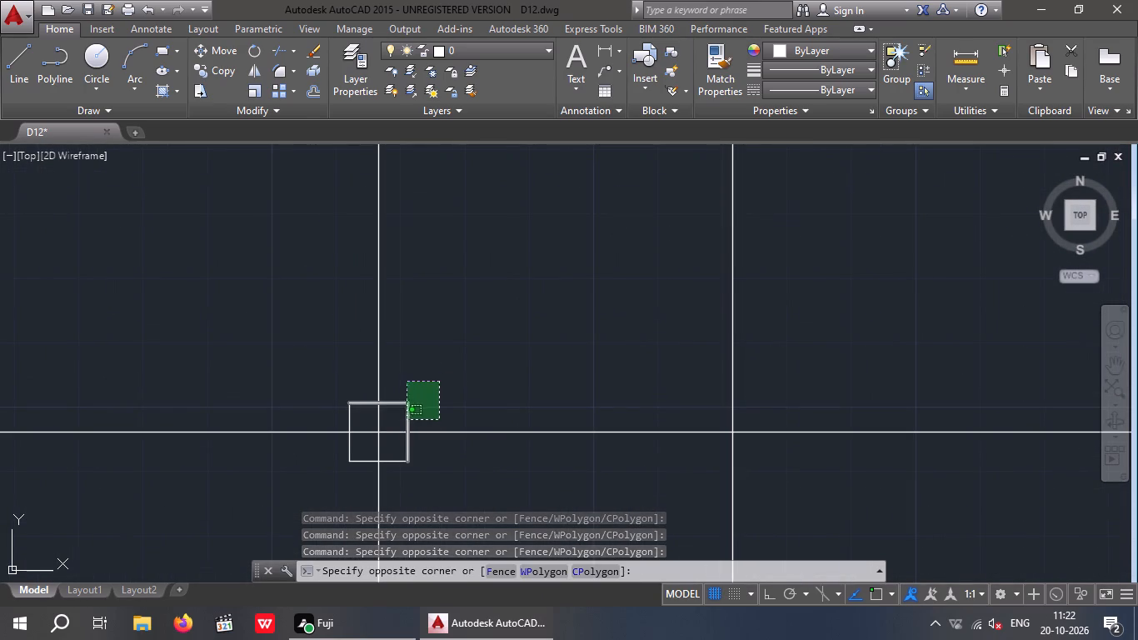
pyautogui.click(398, 421)
pyautogui.click(357, 472)
pyautogui.click(334, 454)
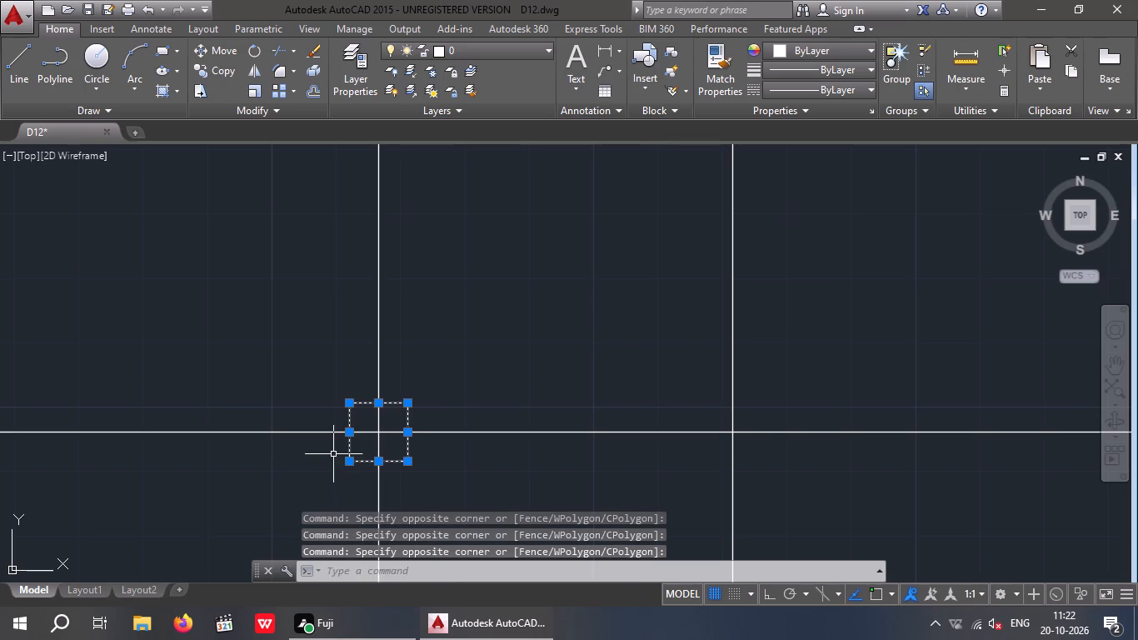
# Add the four sides of the second row's marker on the third vertical centreline to the selection.
pyautogui.scroll(-3, 340, 453)
pyautogui.scroll(4, 575, 442)
pyautogui.moveTo(616, 454); pyautogui.dragTo(601, 372, button='middle')
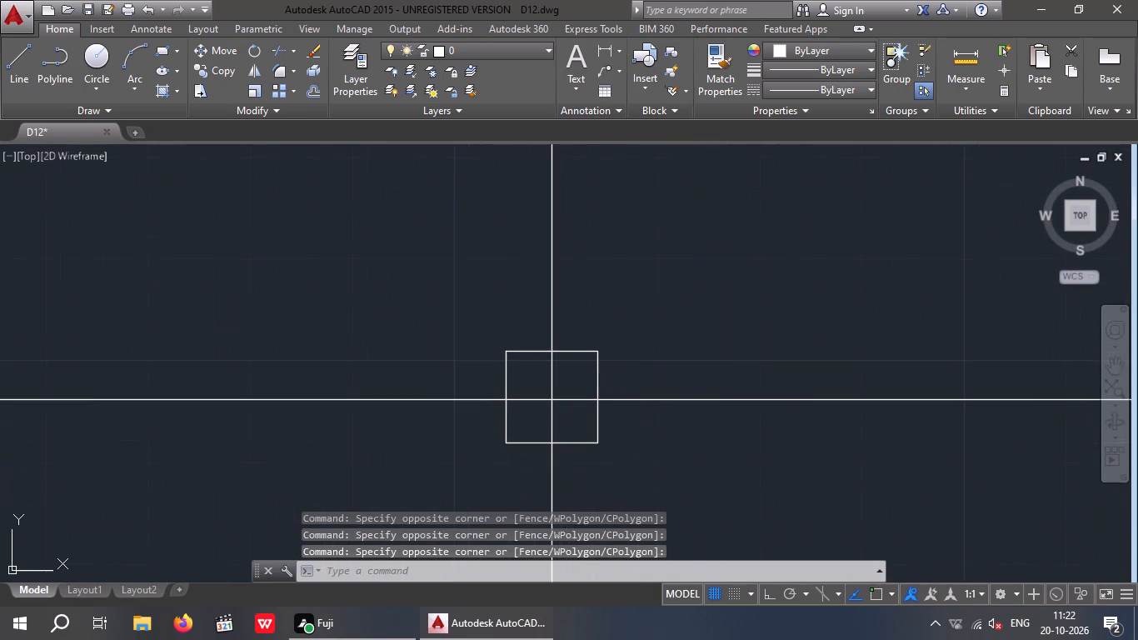
pyautogui.moveTo(630, 321); pyautogui.dragTo(587, 362)
pyautogui.click(580, 372)
pyautogui.click(522, 454)
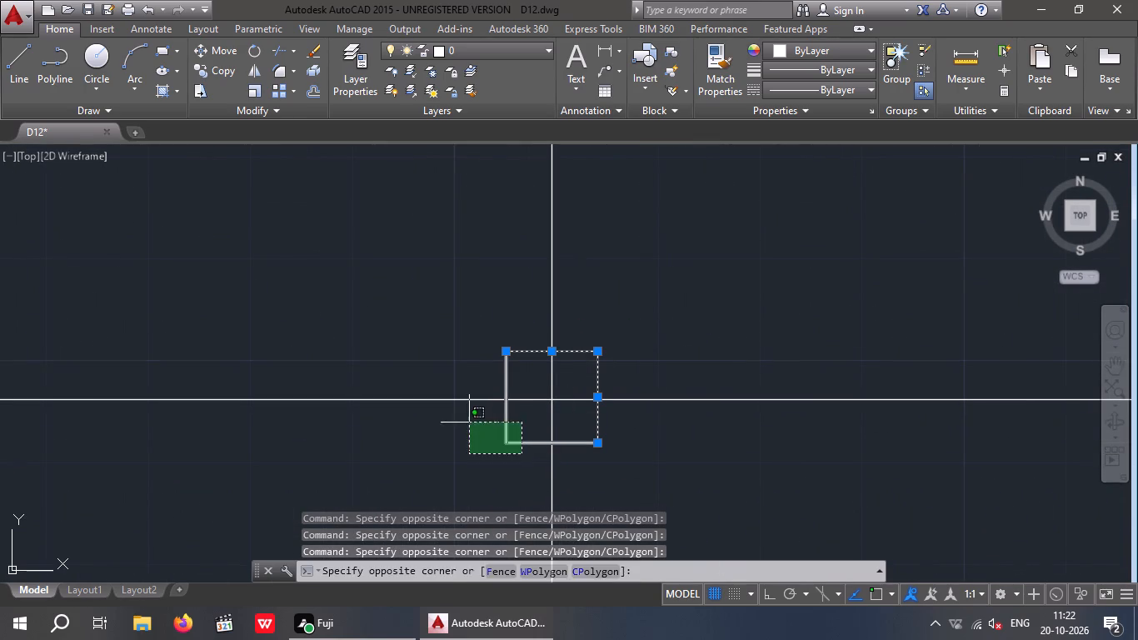
pyautogui.click(469, 422)
# Add the four sides of the second row's marker on the fourth vertical centreline to the selection.
pyautogui.scroll(-3, 492, 431)
pyautogui.scroll(4, 767, 424)
pyautogui.moveTo(766, 382); pyautogui.dragTo(746, 388)
pyautogui.click(696, 336)
pyautogui.scroll(-3, 696, 336)
pyautogui.scroll(4, 679, 387)
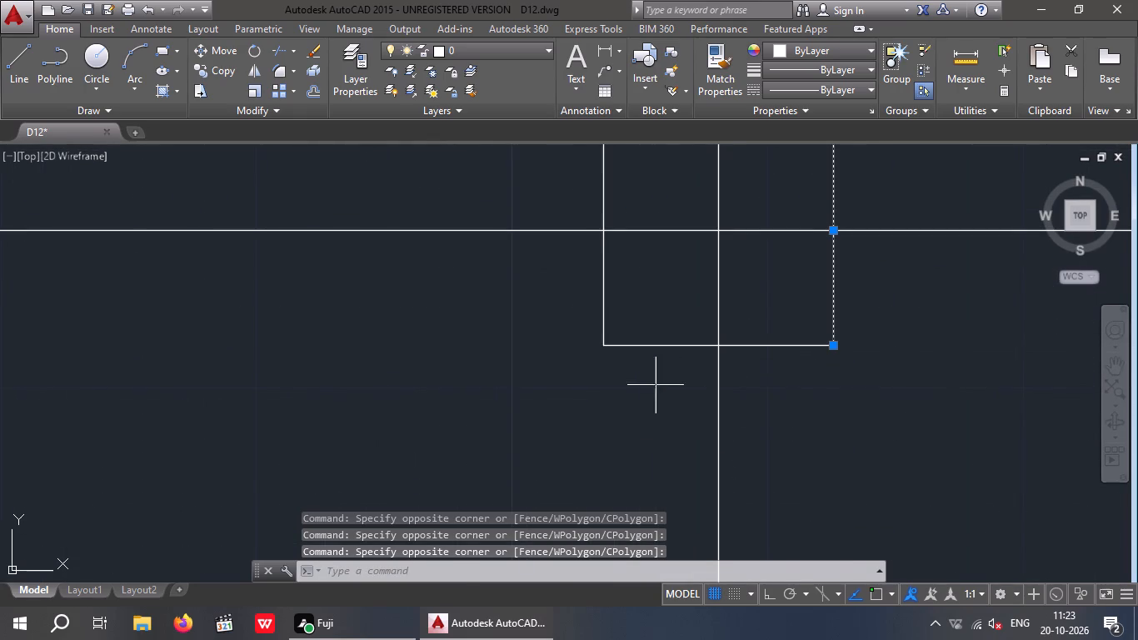
pyautogui.click(656, 385)
pyautogui.click(578, 307)
# Add the four sides of the second row's marker on the fifth vertical centreline to the selection.
pyautogui.scroll(-4, 582, 333)
pyautogui.scroll(3, 869, 348)
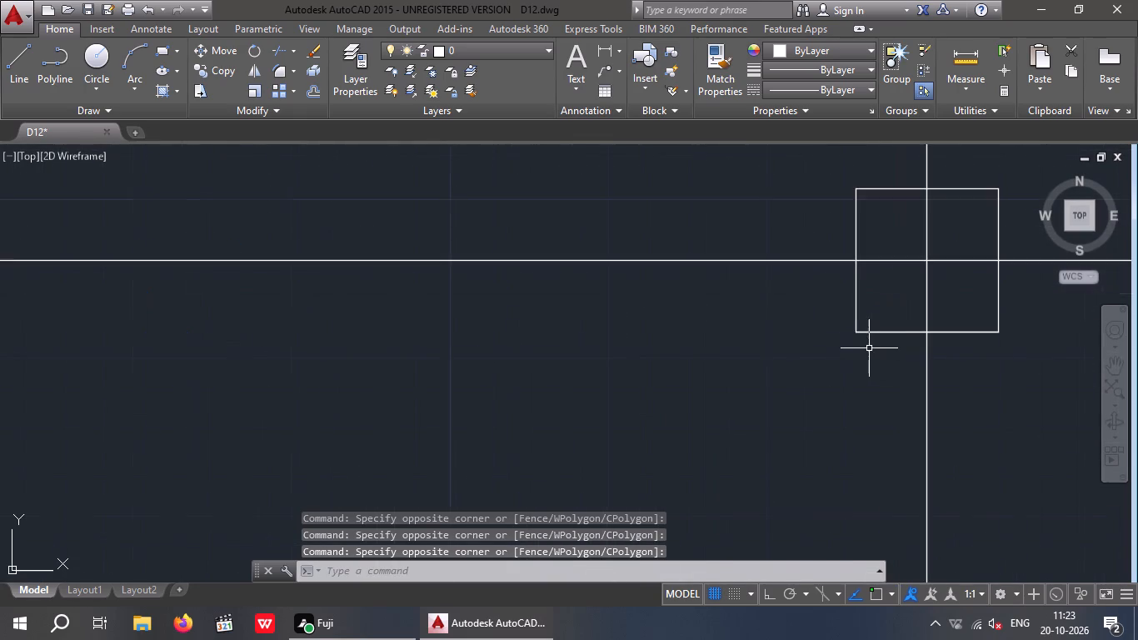
pyautogui.moveTo(896, 356); pyautogui.dragTo(771, 451, button='middle')
pyautogui.scroll(3, 771, 442)
pyautogui.moveTo(770, 442); pyautogui.dragTo(625, 426)
pyautogui.click(561, 337)
pyautogui.scroll(-2, 567, 347)
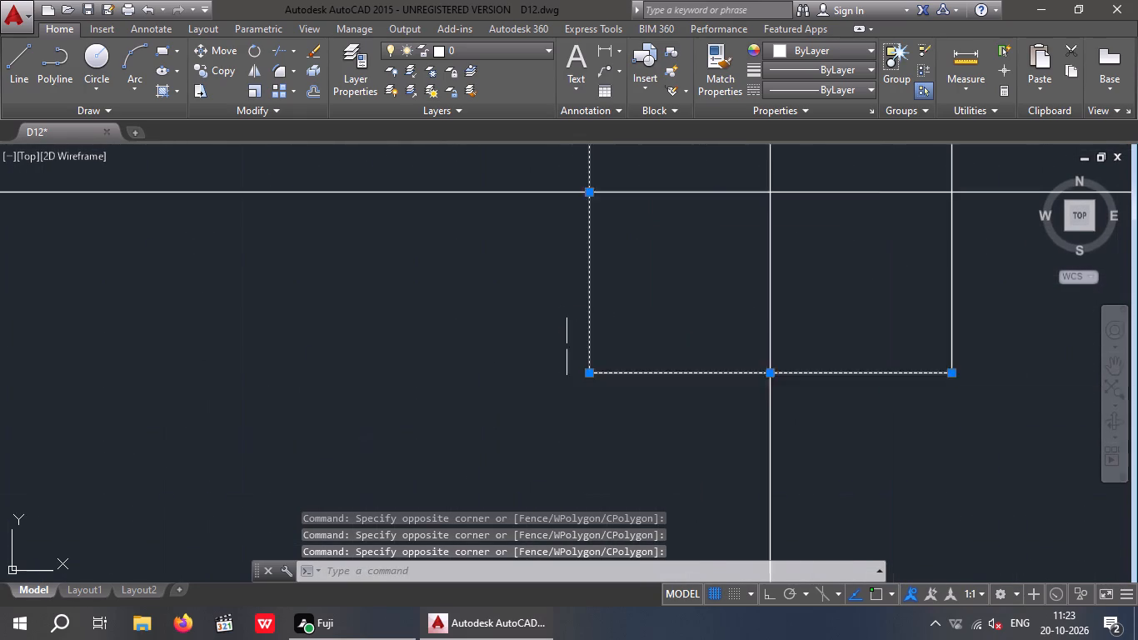
pyautogui.scroll(-2, 567, 349)
pyautogui.scroll(3, 661, 277)
pyautogui.moveTo(680, 274); pyautogui.dragTo(675, 287)
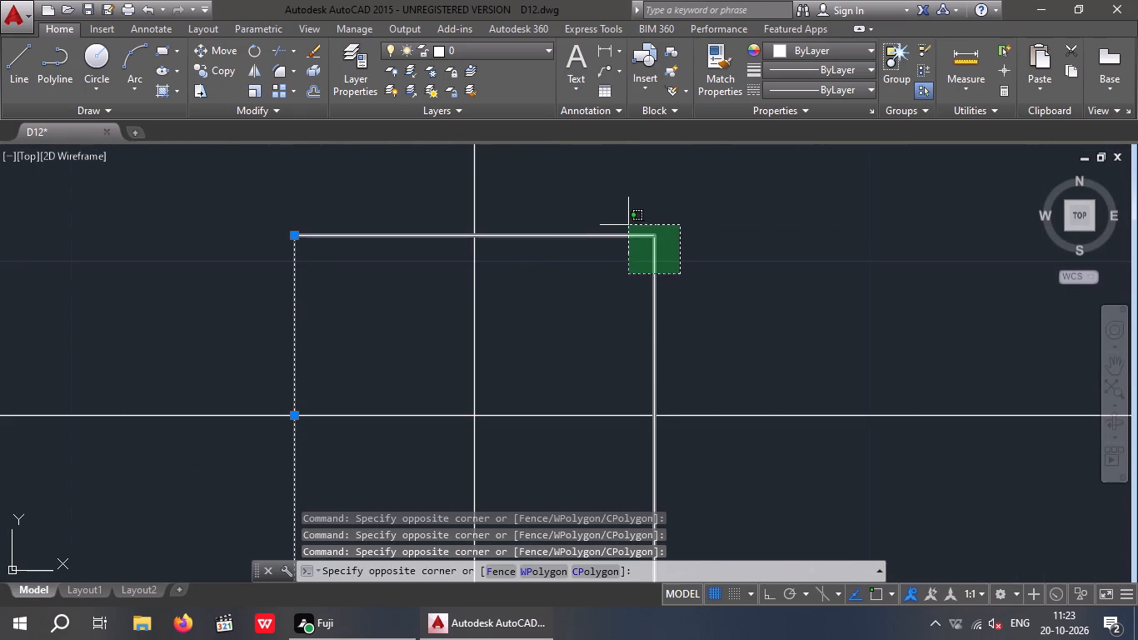
pyautogui.click(628, 225)
# Add the four sides of the second row's marker on the sixth vertical centreline to the selection.
pyautogui.scroll(-3, 666, 235)
pyautogui.scroll(-2, 859, 371)
pyautogui.moveTo(856, 390); pyautogui.dragTo(516, 379, button='middle')
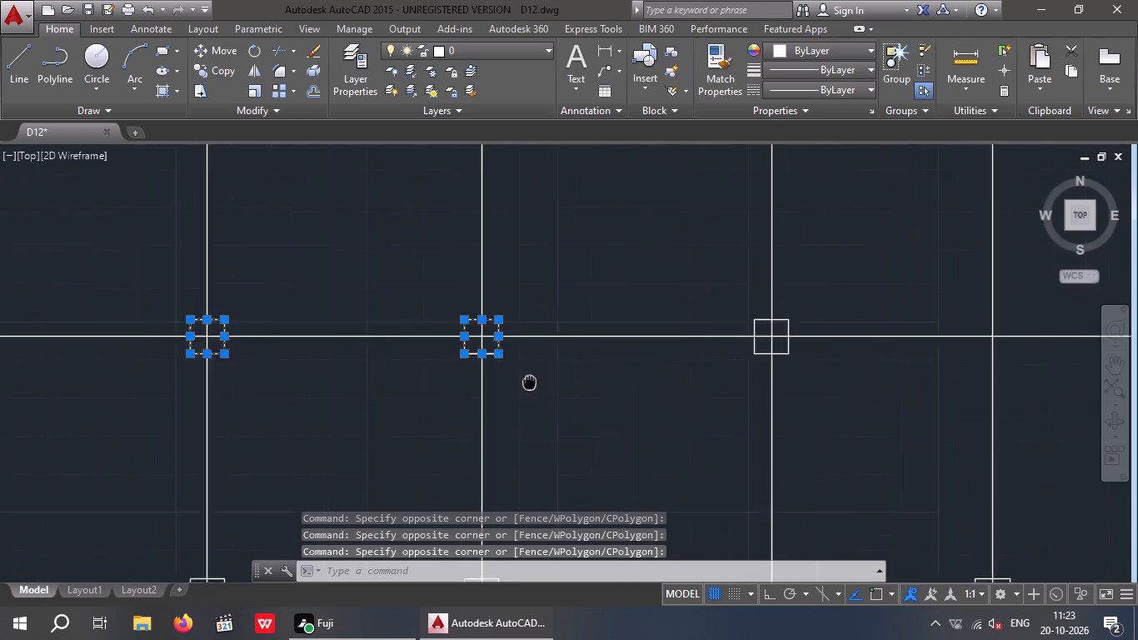
pyautogui.moveTo(516, 379); pyautogui.dragTo(500, 377, button='middle')
pyautogui.scroll(3, 724, 315)
pyautogui.moveTo(739, 292); pyautogui.dragTo(698, 304)
pyautogui.click(668, 241)
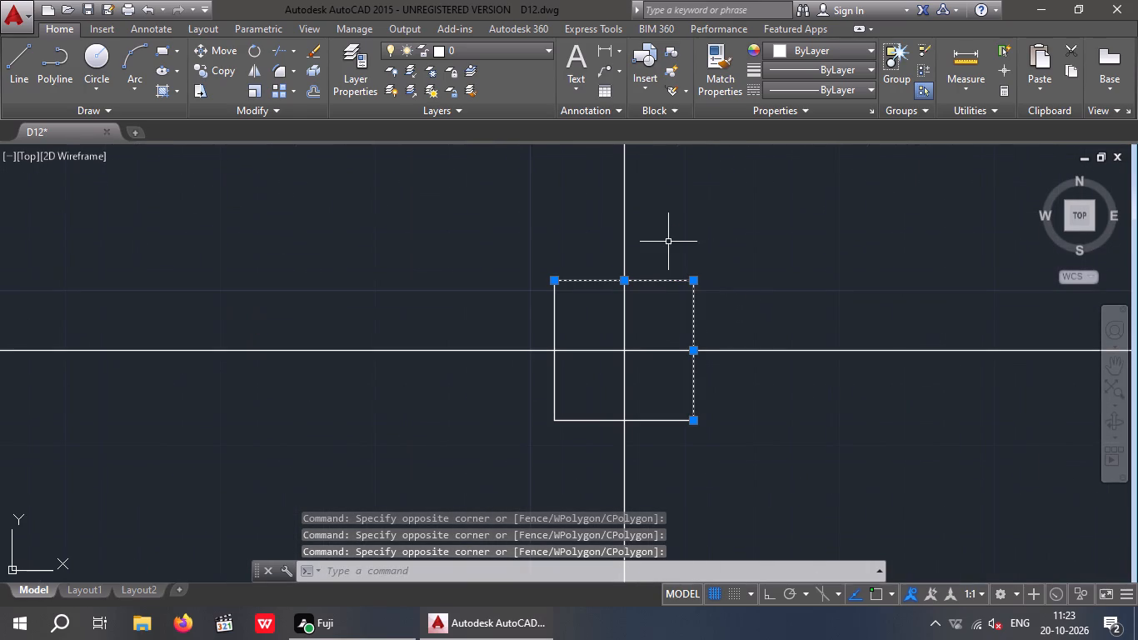
pyautogui.moveTo(594, 428); pyautogui.dragTo(560, 431)
pyautogui.click(512, 396)
# Add the four sides of the third row's marker on the seventh vertical centreline to the selection.
pyautogui.scroll(-5, 548, 377)
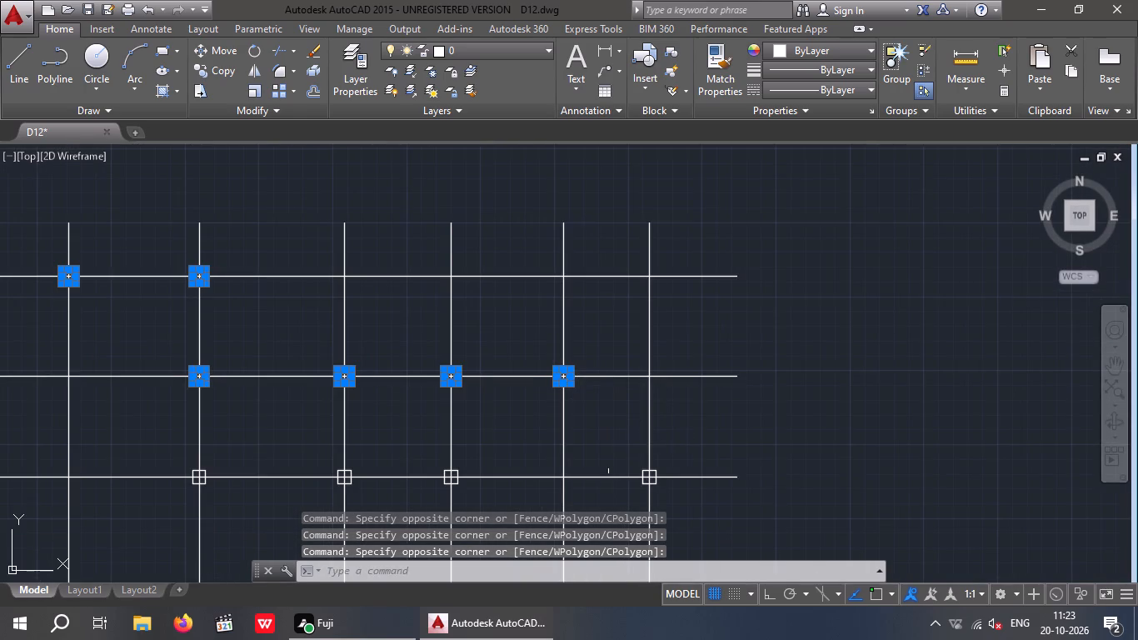
pyautogui.moveTo(611, 469); pyautogui.dragTo(702, 384, button='middle')
pyautogui.scroll(4, 760, 390)
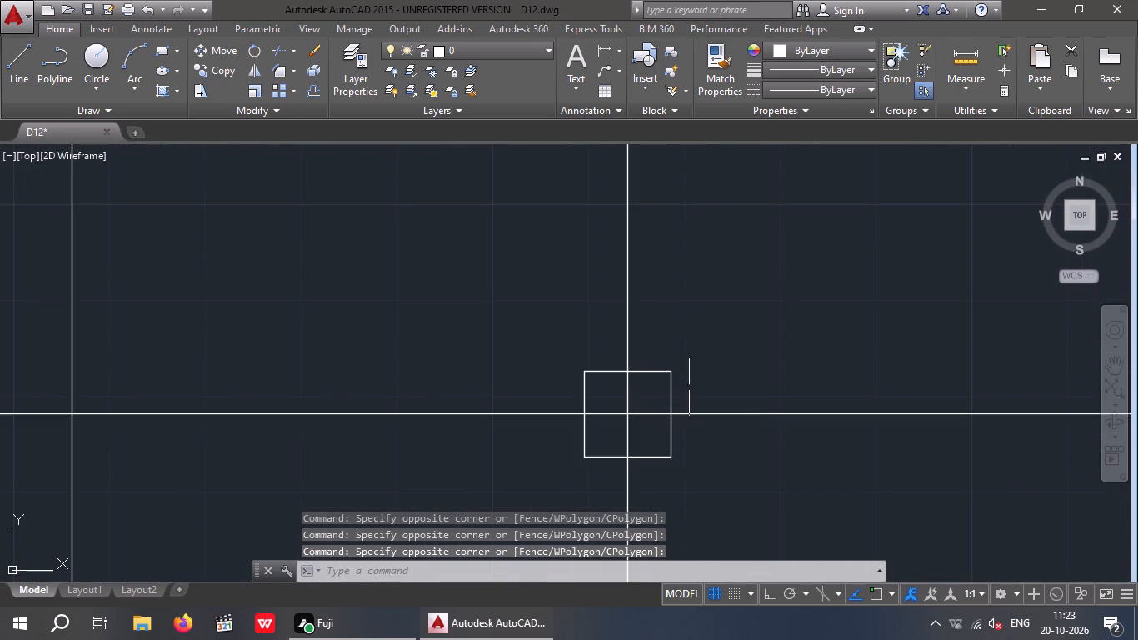
pyautogui.scroll(2, 666, 383)
pyautogui.moveTo(750, 381); pyautogui.dragTo(724, 390)
pyautogui.click(631, 315)
pyautogui.scroll(-3, 654, 312)
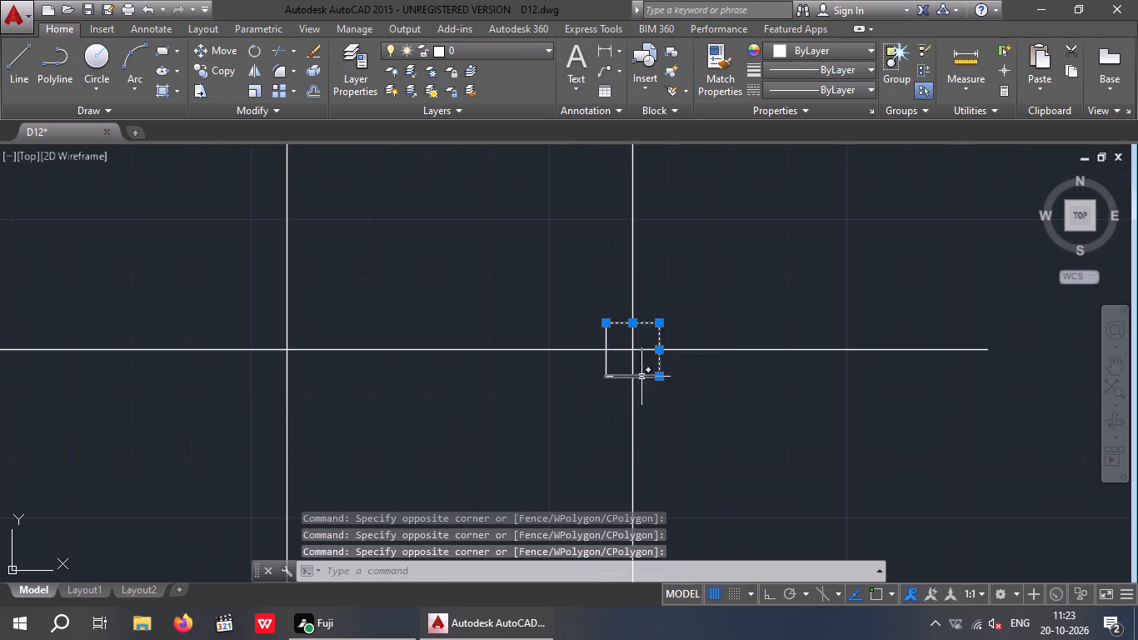
pyautogui.scroll(2, 611, 380)
pyautogui.moveTo(617, 382); pyautogui.dragTo(610, 377)
pyautogui.click(574, 337)
# Add the four sides of the third row's marker on the fifth vertical centreline to the selection.
pyautogui.scroll(-4, 589, 341)
pyautogui.moveTo(537, 382); pyautogui.dragTo(557, 381, button='middle')
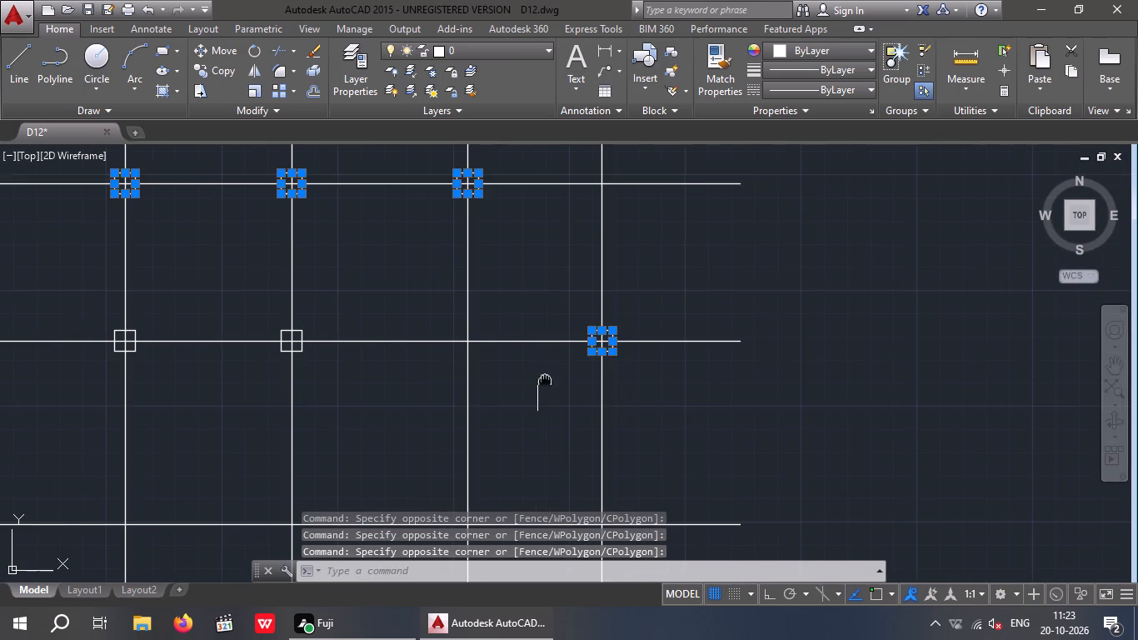
pyautogui.moveTo(557, 381); pyautogui.dragTo(699, 379, button='middle')
pyautogui.scroll(4, 447, 331)
pyautogui.moveTo(579, 327); pyautogui.dragTo(579, 326)
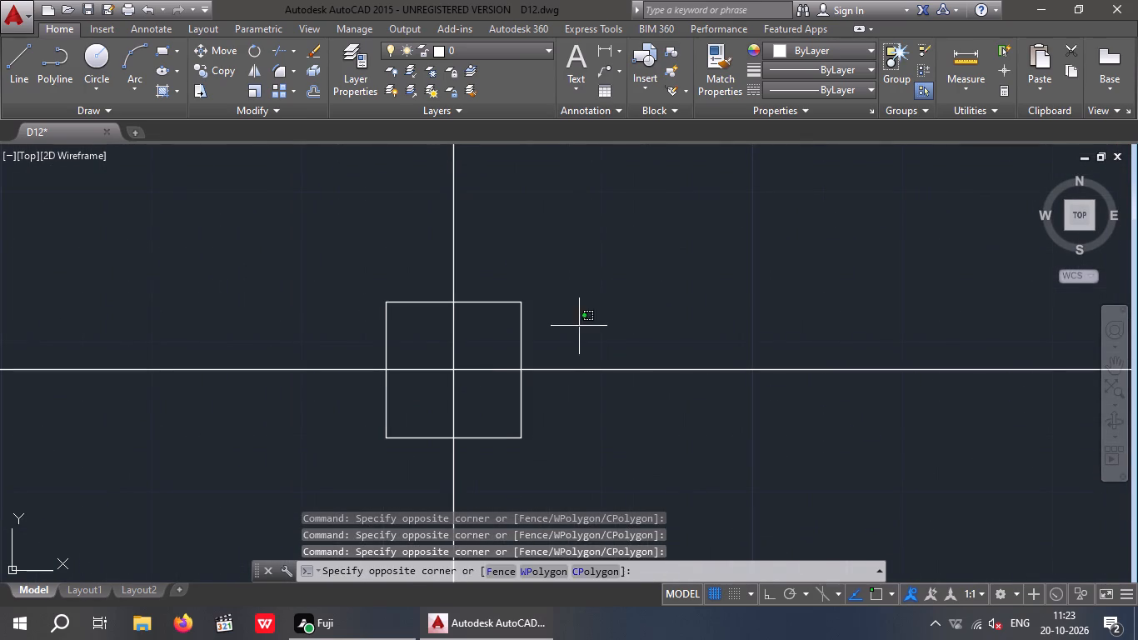
pyautogui.moveTo(579, 326); pyautogui.dragTo(537, 334)
pyautogui.click(496, 266)
pyautogui.moveTo(428, 459); pyautogui.dragTo(412, 451)
pyautogui.click(367, 417)
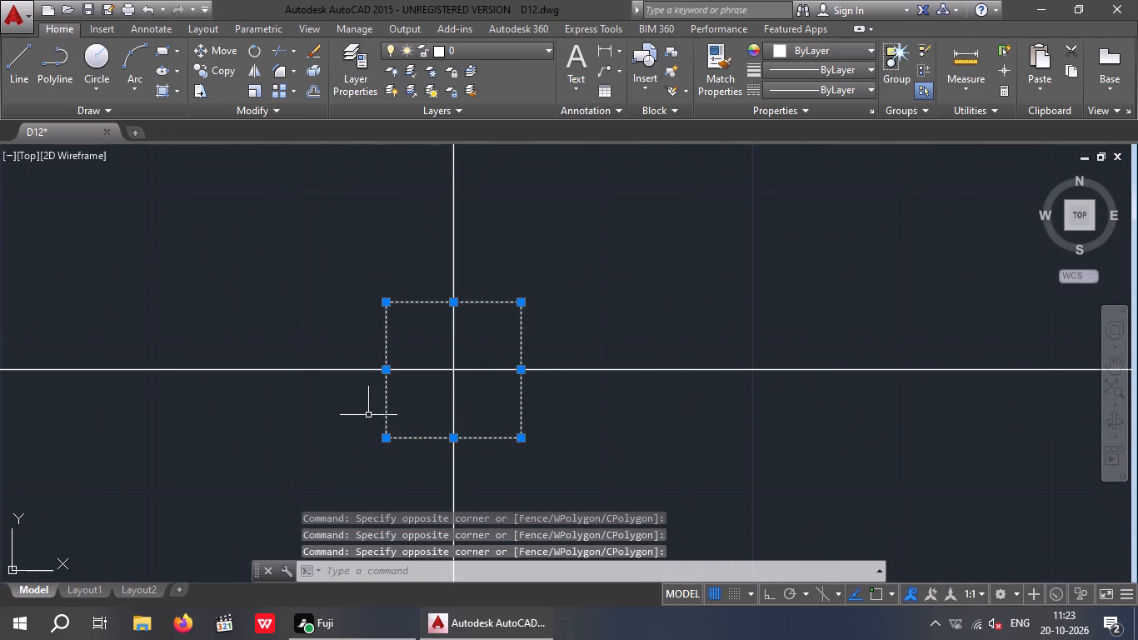
# Add the four sides of the third row's marker on the fourth vertical centreline to the selection.
pyautogui.scroll(-3, 382, 406)
pyautogui.moveTo(306, 427); pyautogui.dragTo(561, 430, button='middle')
pyautogui.scroll(4, 403, 397)
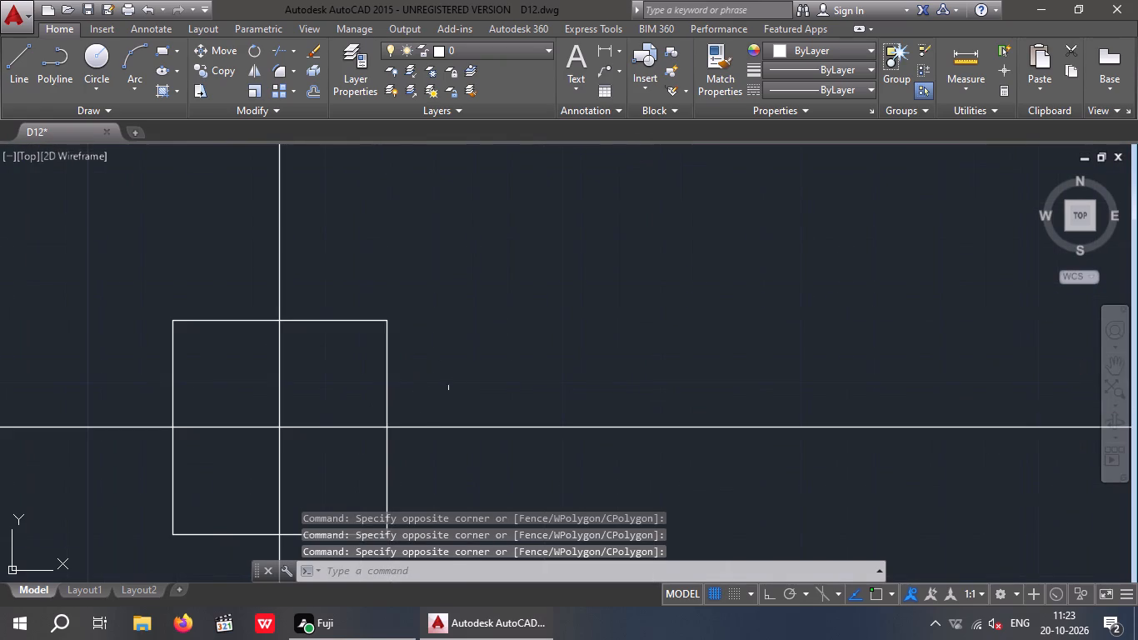
pyautogui.moveTo(451, 364); pyautogui.dragTo(380, 321)
pyautogui.moveTo(440, 330); pyautogui.dragTo(405, 347)
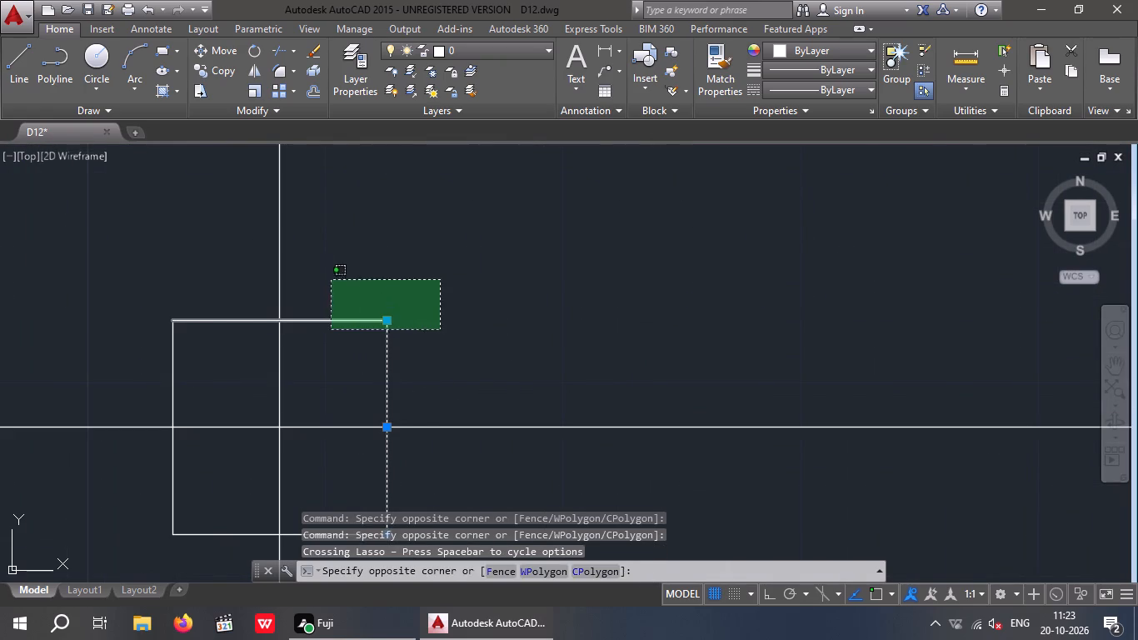
pyautogui.click(331, 280)
pyautogui.scroll(-2, 355, 282)
pyautogui.scroll(2, 291, 389)
pyautogui.moveTo(310, 402); pyautogui.dragTo(287, 376)
pyautogui.click(247, 322)
# Add the four sides of the third row's marker on the third vertical centreline to the selection.
pyautogui.scroll(-4, 265, 326)
pyautogui.moveTo(226, 361); pyautogui.dragTo(616, 402, button='middle')
pyautogui.scroll(-1, 568, 407)
pyautogui.scroll(4, 407, 376)
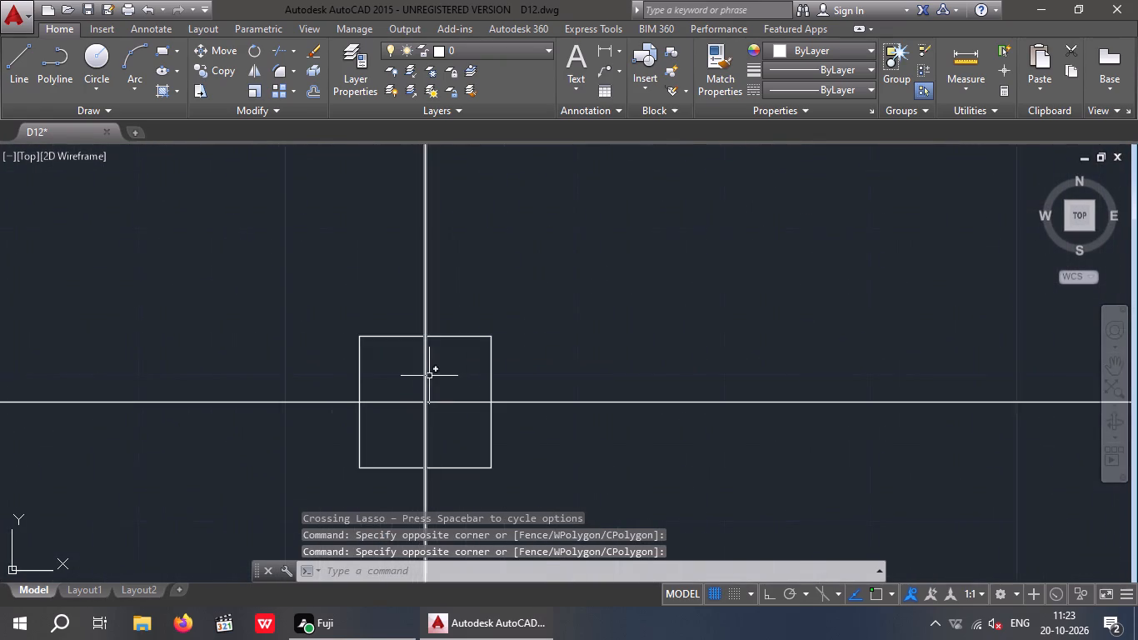
pyautogui.scroll(1, 431, 375)
pyautogui.moveTo(626, 361); pyautogui.dragTo(541, 359)
pyautogui.click(499, 273)
pyautogui.scroll(-4, 507, 270)
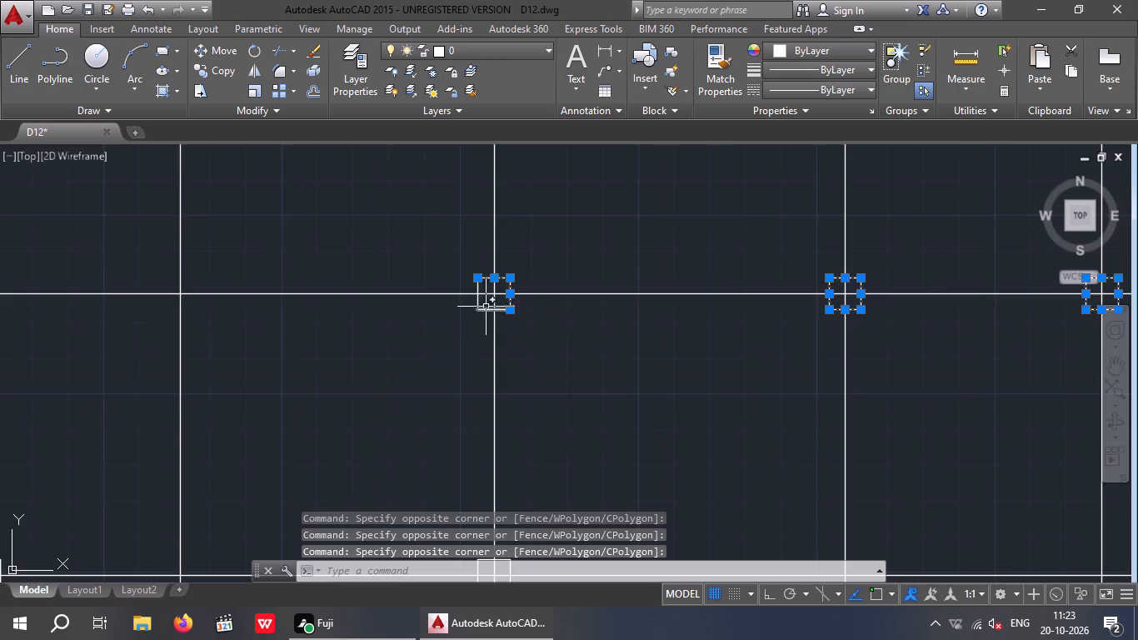
pyautogui.scroll(4, 486, 307)
pyautogui.click(441, 322)
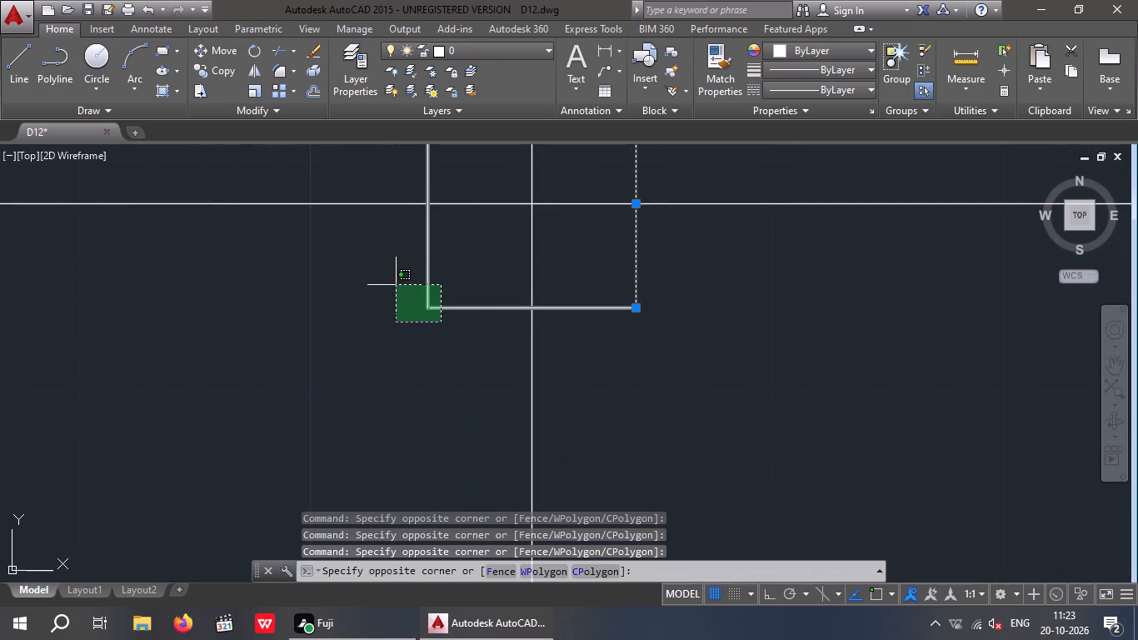
pyautogui.click(396, 285)
# Add the four sides of the fourth row's marker on the first vertical centreline to the selection.
pyautogui.scroll(-7, 433, 311)
pyautogui.moveTo(348, 387); pyautogui.dragTo(443, 343, button='middle')
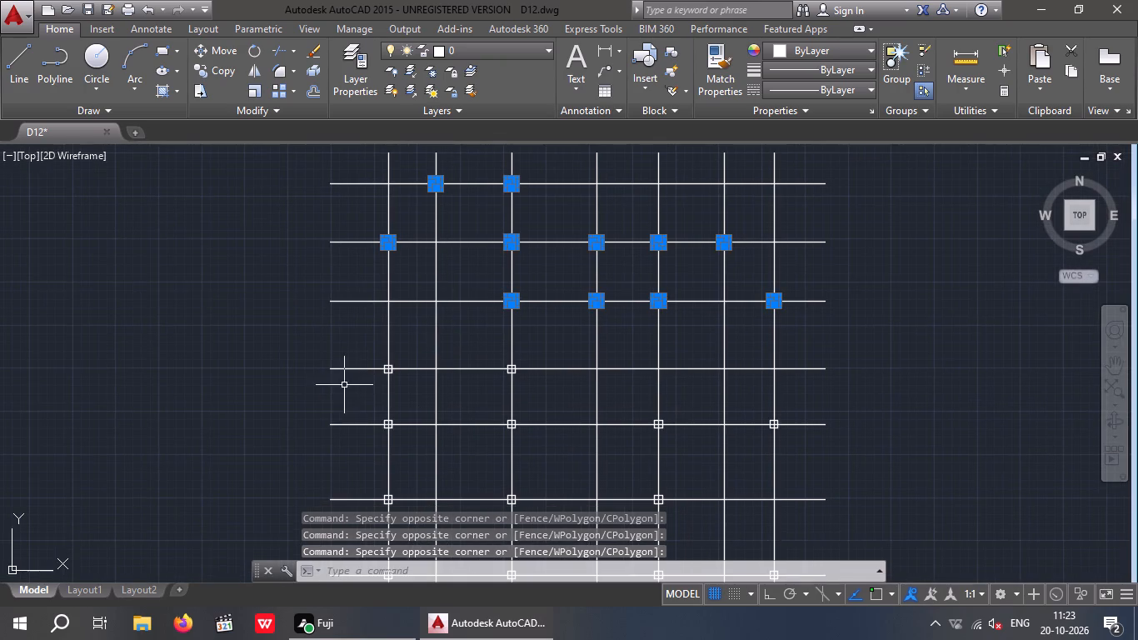
pyautogui.scroll(7, 384, 372)
pyautogui.moveTo(582, 287); pyautogui.dragTo(573, 289)
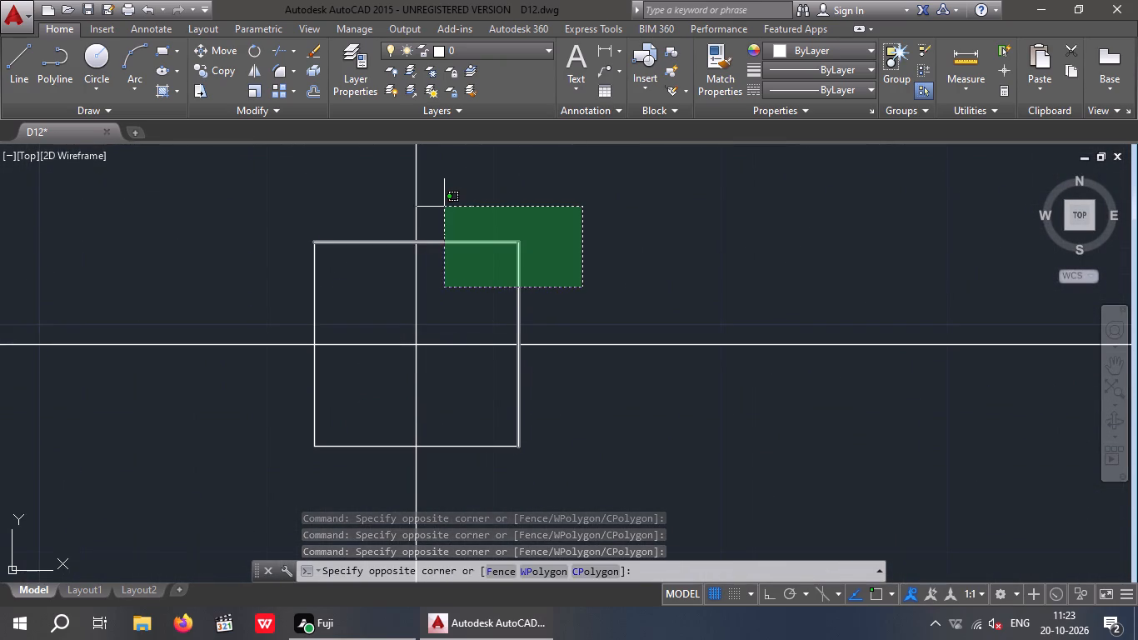
pyautogui.click(444, 206)
pyautogui.moveTo(357, 471); pyautogui.dragTo(328, 453)
pyautogui.click(272, 414)
# Add the four sides of the fourth row's marker on the third vertical centreline to the selection.
pyautogui.scroll(-5, 315, 390)
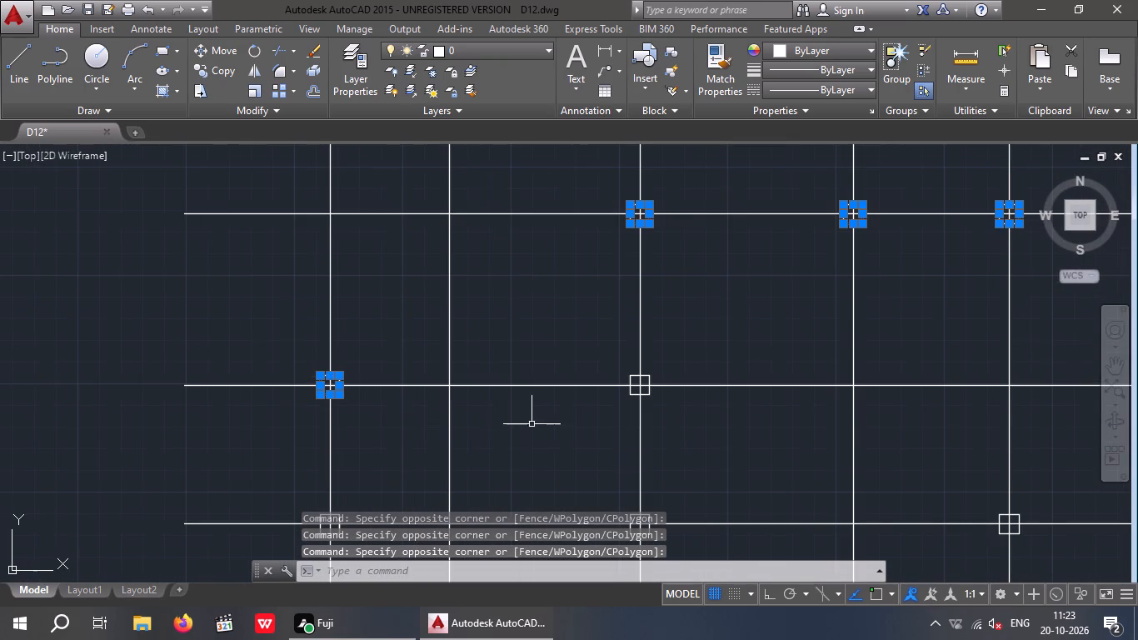
pyautogui.scroll(4, 653, 387)
pyautogui.scroll(2, 604, 340)
pyautogui.moveTo(717, 359); pyautogui.dragTo(691, 363)
pyautogui.click(631, 265)
pyautogui.scroll(-3, 646, 259)
pyautogui.scroll(3, 583, 348)
pyautogui.moveTo(577, 386); pyautogui.dragTo(510, 352)
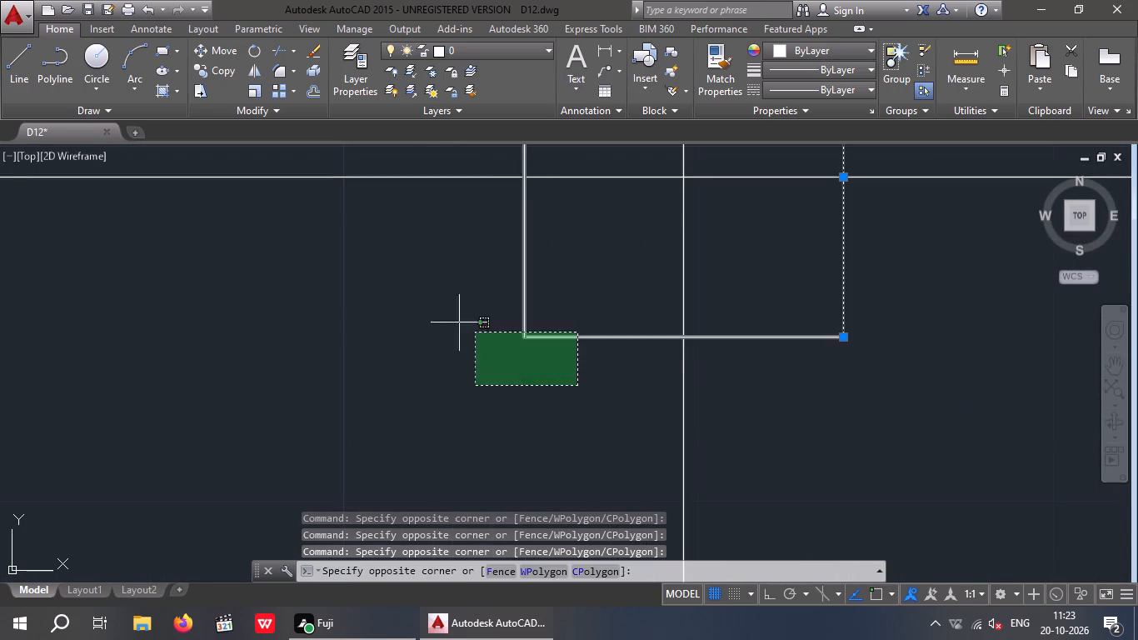
pyautogui.click(434, 302)
# Add the four sides of the fifth row's marker on the first vertical centreline to the selection.
pyautogui.scroll(-5, 457, 310)
pyautogui.scroll(-4, 757, 345)
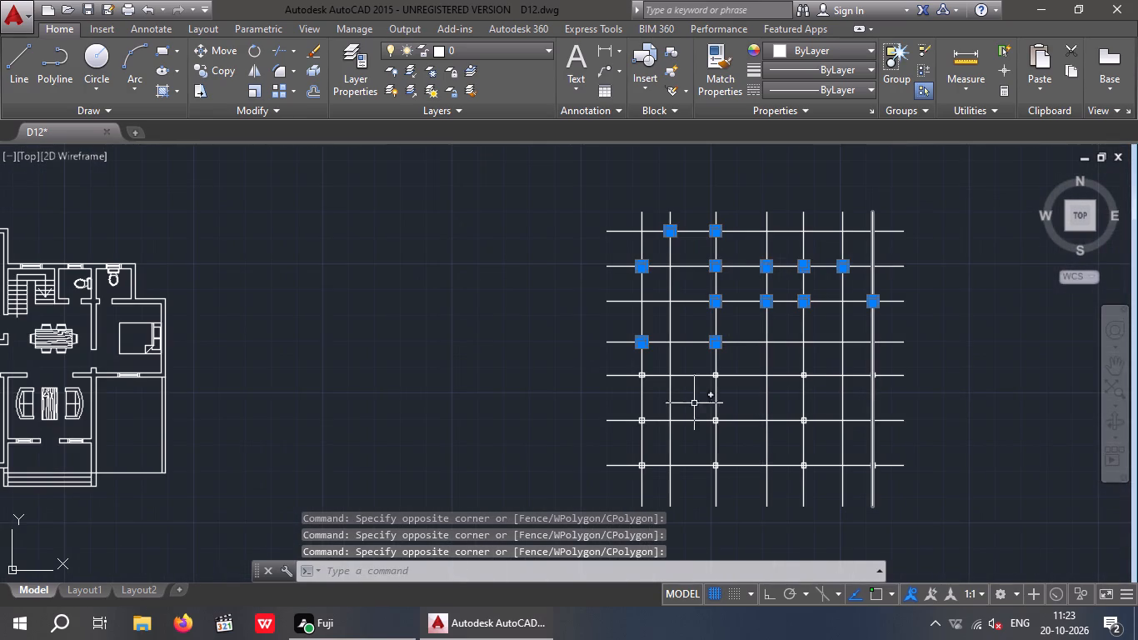
pyautogui.scroll(4, 632, 379)
pyautogui.scroll(3, 698, 398)
pyautogui.moveTo(737, 318); pyautogui.dragTo(688, 340)
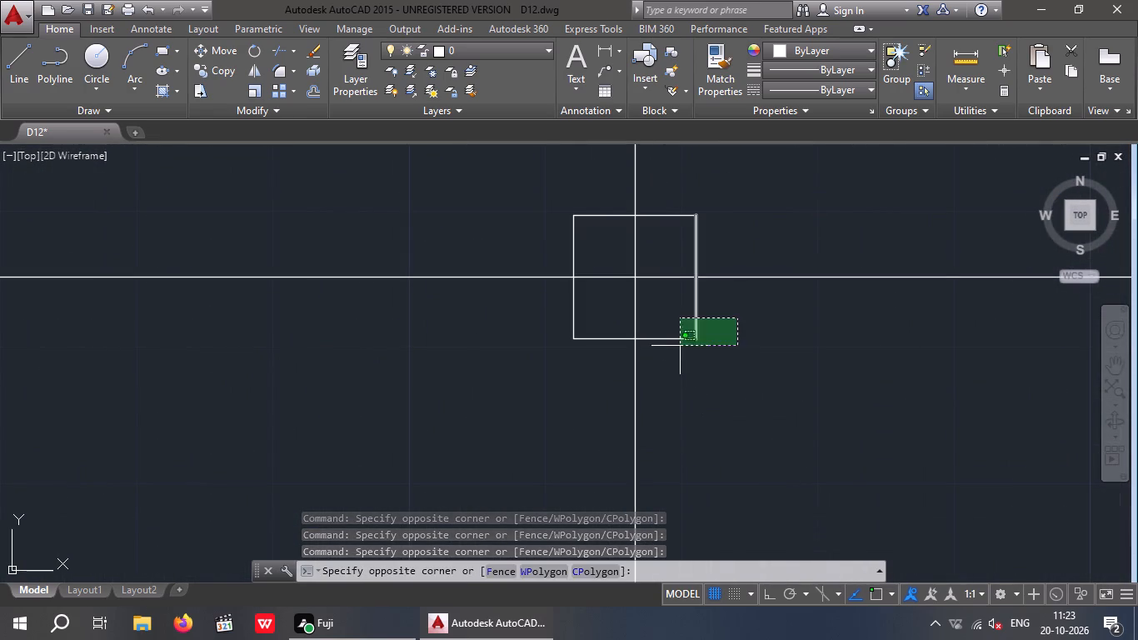
pyautogui.click(669, 355)
pyautogui.click(584, 188)
pyautogui.click(535, 239)
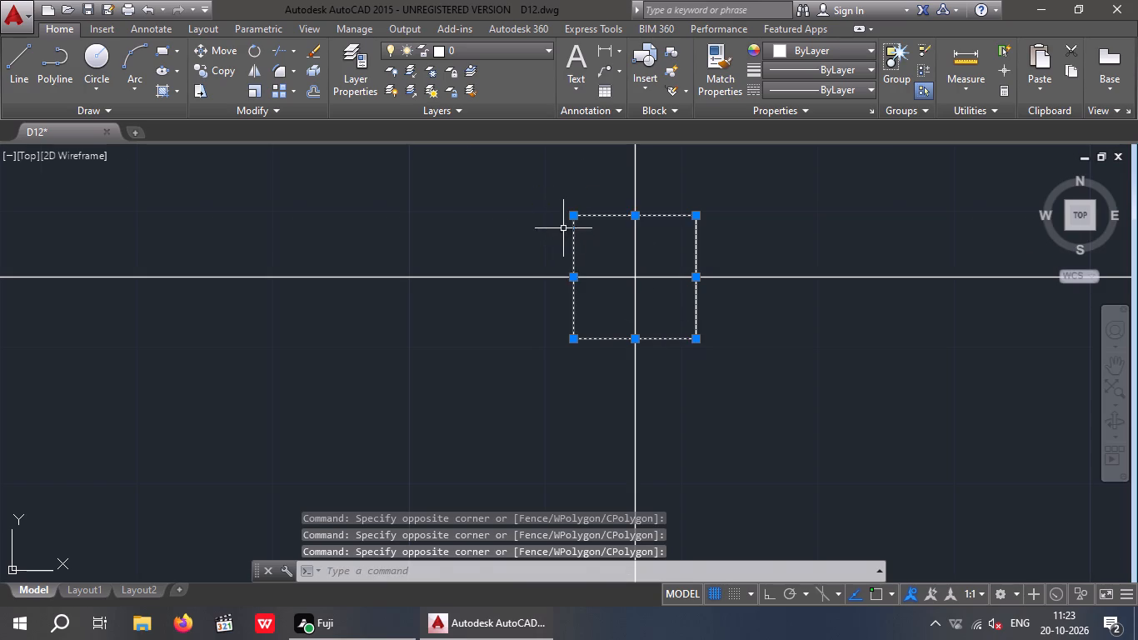
# Add the four sides of the fifth row's marker on the third vertical centreline to the selection.
pyautogui.scroll(-4, 563, 228)
pyautogui.scroll(5, 874, 226)
pyautogui.moveTo(855, 170); pyautogui.dragTo(812, 238)
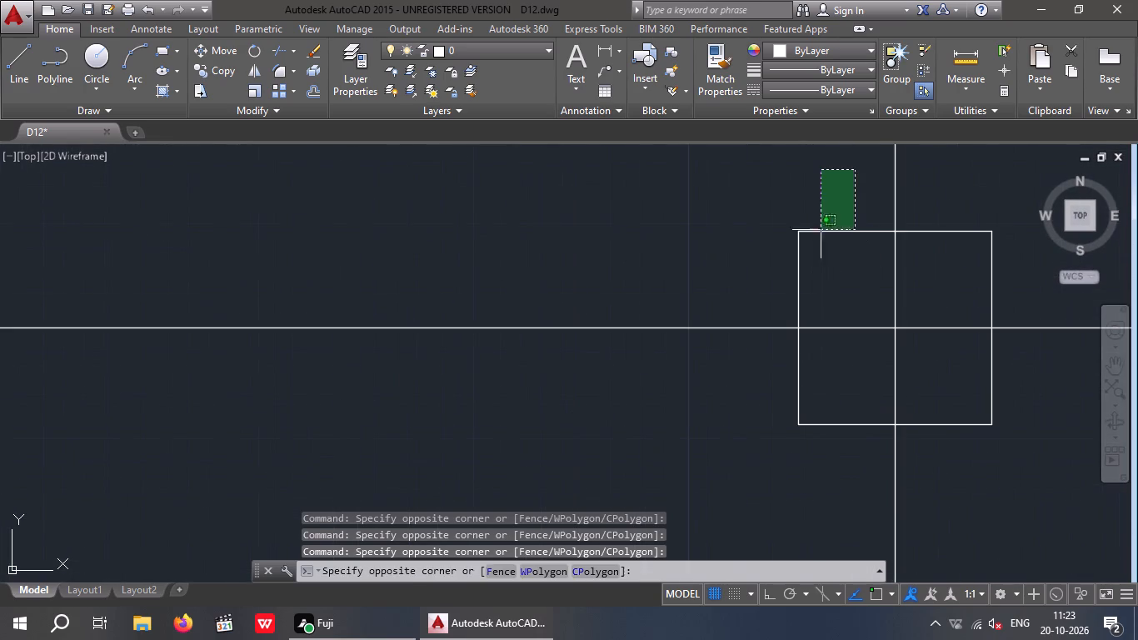
pyautogui.moveTo(812, 238); pyautogui.dragTo(764, 270)
pyautogui.click(745, 275)
pyautogui.moveTo(1042, 377); pyautogui.dragTo(932, 448)
pyautogui.click(930, 456)
# Add the four sides of the fifth row's marker on the fifth vertical centreline to the selection.
pyautogui.scroll(-3, 963, 409)
pyautogui.moveTo(941, 411); pyautogui.dragTo(244, 392, button='middle')
pyautogui.scroll(-3, 362, 366)
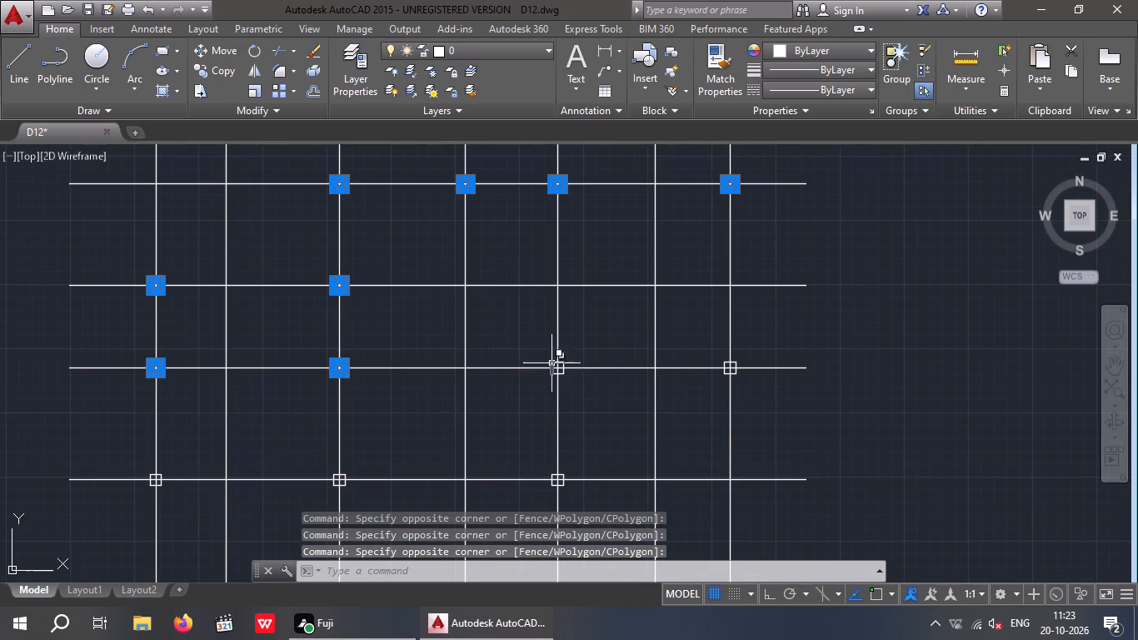
pyautogui.scroll(6, 552, 363)
pyautogui.moveTo(537, 292); pyautogui.dragTo(468, 379)
pyautogui.click(450, 382)
pyautogui.scroll(-3, 486, 352)
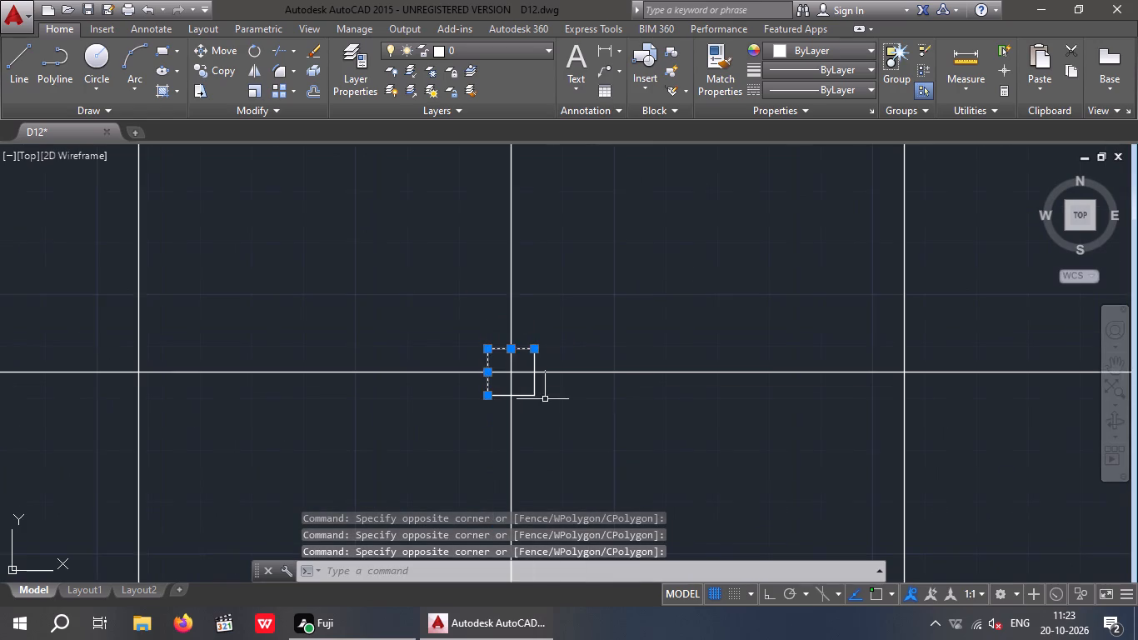
pyautogui.scroll(3, 522, 393)
pyautogui.moveTo(604, 358); pyautogui.dragTo(516, 449)
pyautogui.click(516, 449)
# Add the four sides of the fifth row's marker on the seventh vertical centreline to the selection.
pyautogui.scroll(-4, 567, 395)
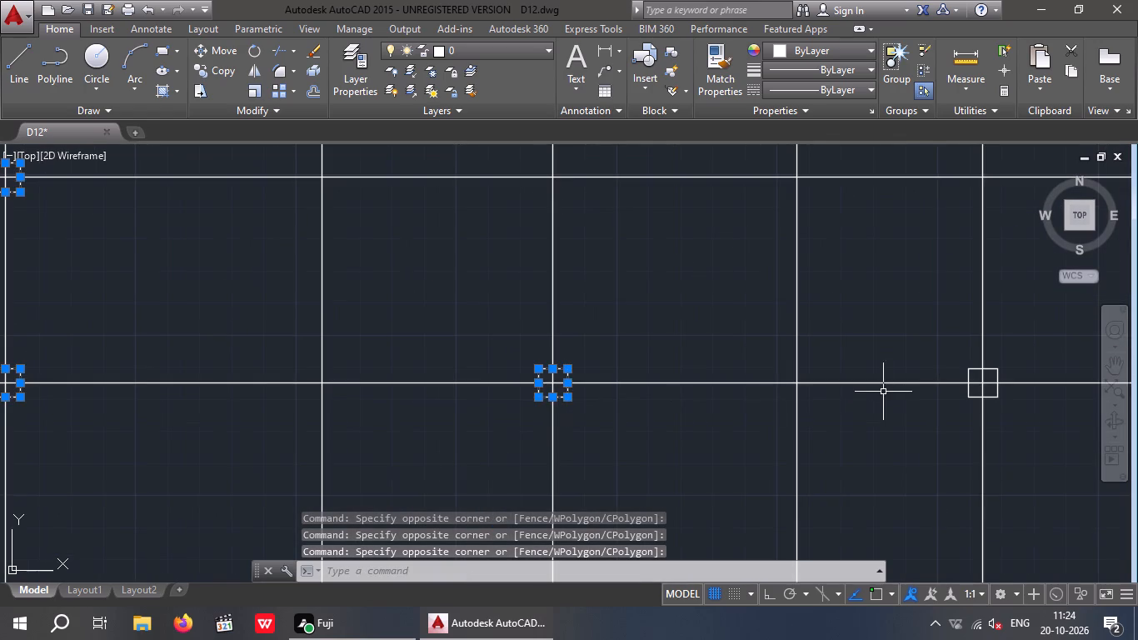
pyautogui.moveTo(924, 407); pyautogui.dragTo(529, 442, button='middle')
pyautogui.scroll(3, 567, 419)
pyautogui.moveTo(624, 346); pyautogui.dragTo(592, 371)
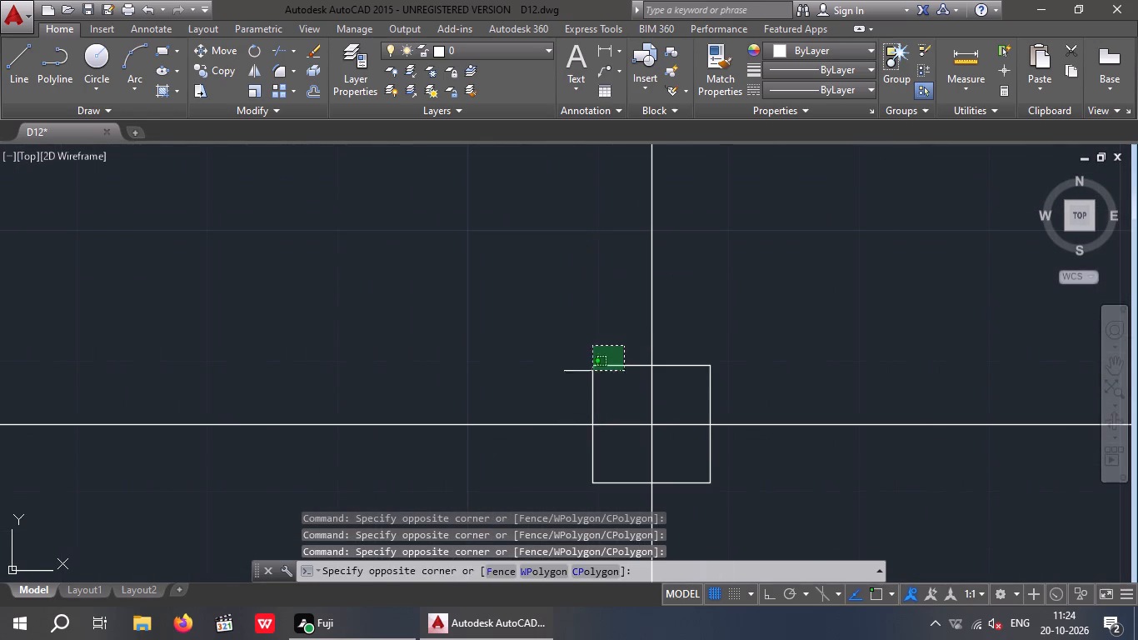
pyautogui.moveTo(592, 371); pyautogui.dragTo(553, 393)
pyautogui.click(550, 395)
pyautogui.moveTo(730, 447); pyautogui.dragTo(679, 508)
pyautogui.moveTo(676, 511); pyautogui.dragTo(684, 509)
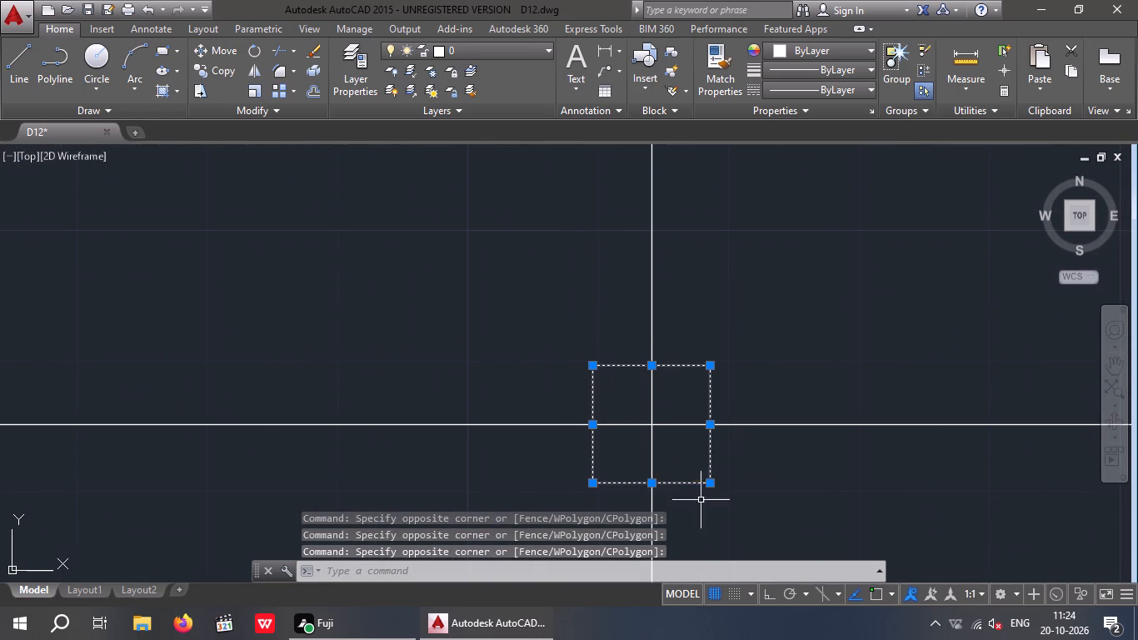
# Add the four sides of the sixth row's marker on the first vertical centreline to the selection.
pyautogui.scroll(-4, 764, 449)
pyautogui.moveTo(616, 421); pyautogui.dragTo(623, 417, button='middle')
pyautogui.scroll(-1, 622, 417)
pyautogui.moveTo(621, 418); pyautogui.dragTo(731, 334, button='middle')
pyautogui.scroll(-3, 738, 327)
pyautogui.scroll(5, 534, 387)
pyautogui.scroll(1, 486, 337)
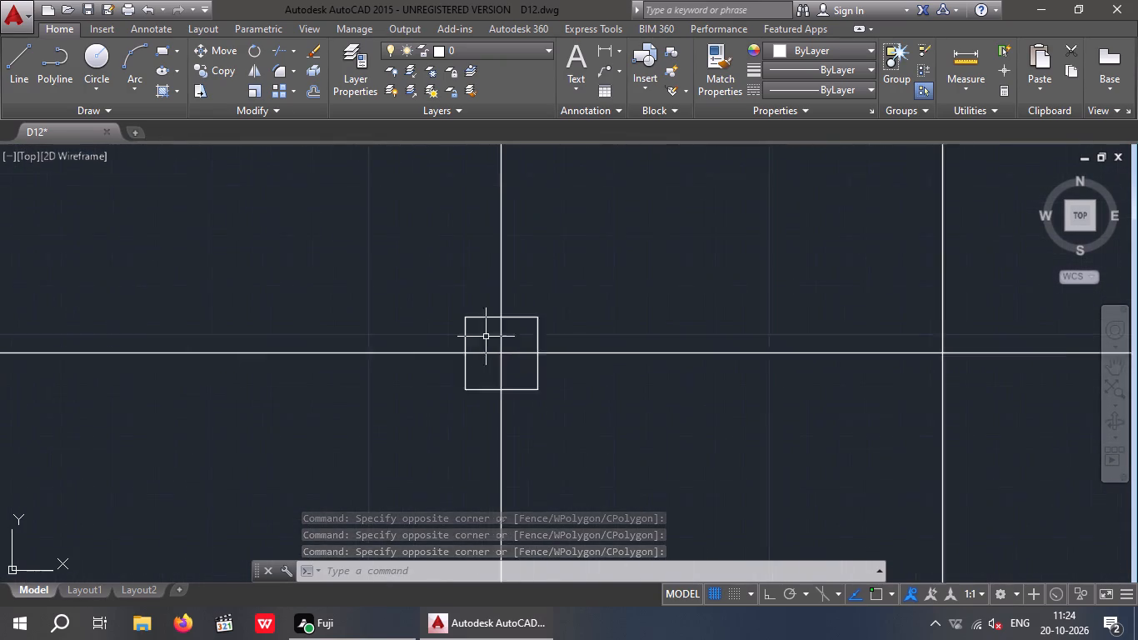
pyautogui.scroll(1, 486, 337)
pyautogui.moveTo(472, 280); pyautogui.dragTo(433, 327)
pyautogui.click(424, 331)
pyautogui.moveTo(589, 396); pyautogui.dragTo(557, 417)
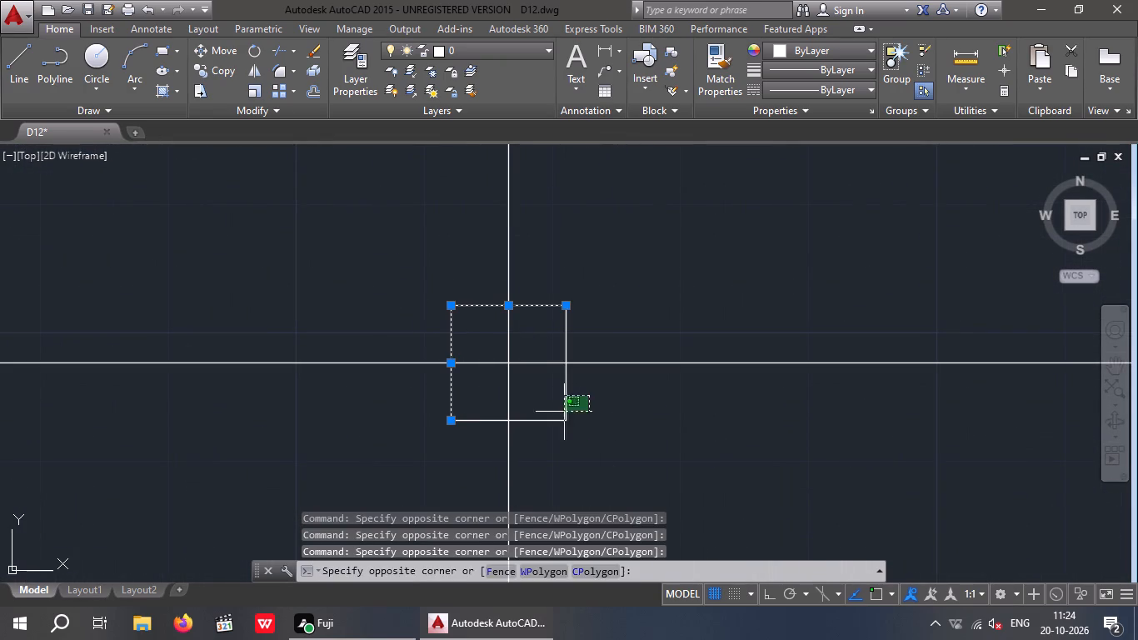
pyautogui.moveTo(557, 417); pyautogui.dragTo(531, 438)
pyautogui.moveTo(517, 457); pyautogui.dragTo(529, 452)
# Add the four sides of the sixth row's marker on the third vertical centreline to the selection.
pyautogui.scroll(-4, 596, 411)
pyautogui.moveTo(799, 429); pyautogui.dragTo(332, 433, button='middle')
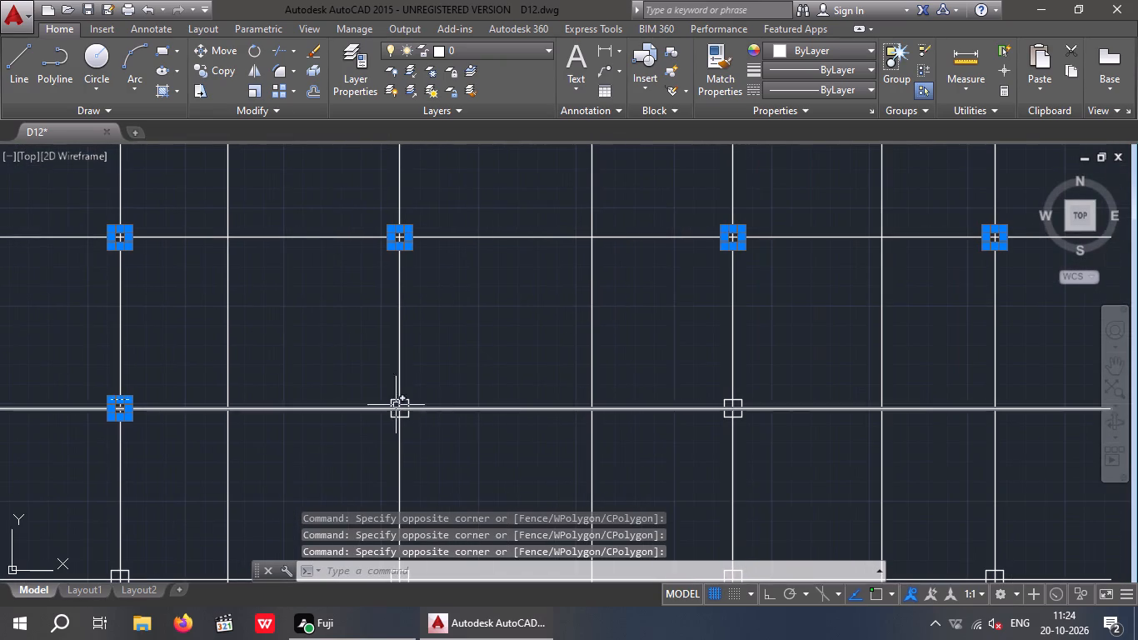
pyautogui.scroll(4, 376, 404)
pyautogui.scroll(2, 483, 411)
pyautogui.moveTo(508, 324); pyautogui.dragTo(420, 399)
pyautogui.click(380, 417)
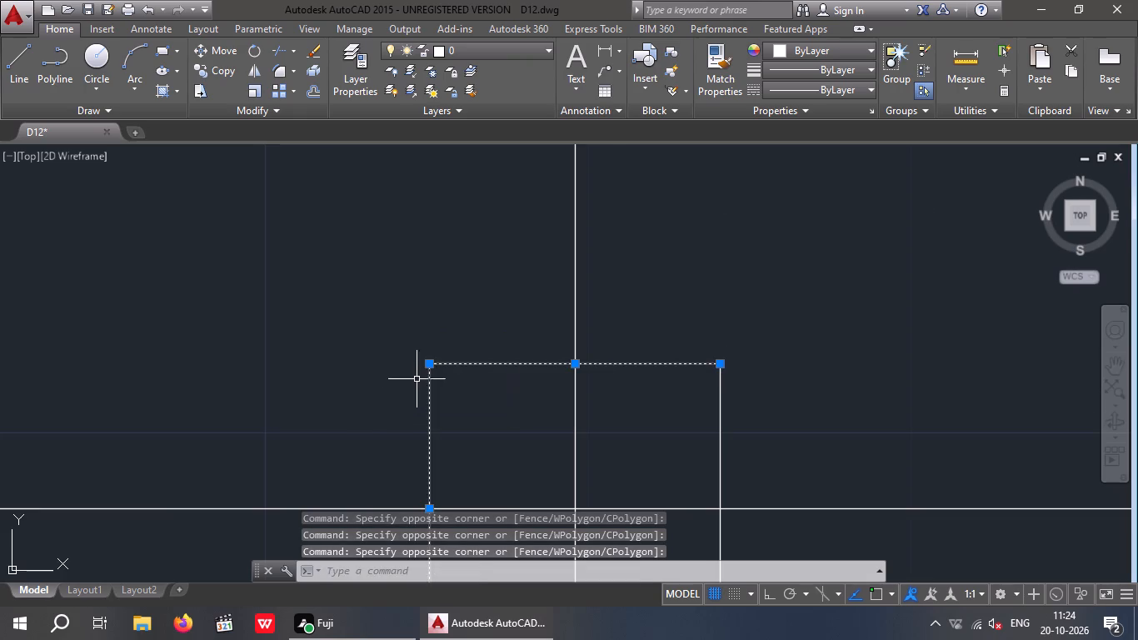
pyautogui.scroll(-3, 417, 377)
pyautogui.scroll(2, 482, 440)
pyautogui.moveTo(545, 402); pyautogui.dragTo(466, 472)
pyautogui.click(464, 473)
# Add the four sides of the sixth row's marker on the fifth vertical centreline to the selection.
pyautogui.scroll(-4, 512, 431)
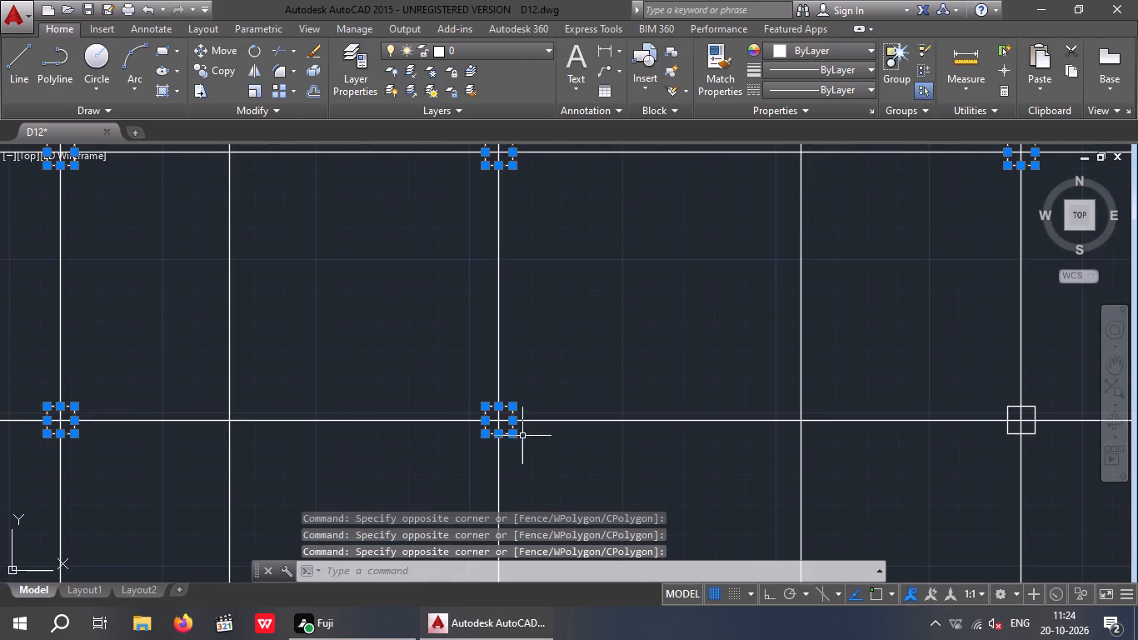
pyautogui.moveTo(616, 482); pyautogui.dragTo(308, 424, button='middle')
pyautogui.scroll(-2, 417, 420)
pyautogui.scroll(7, 525, 405)
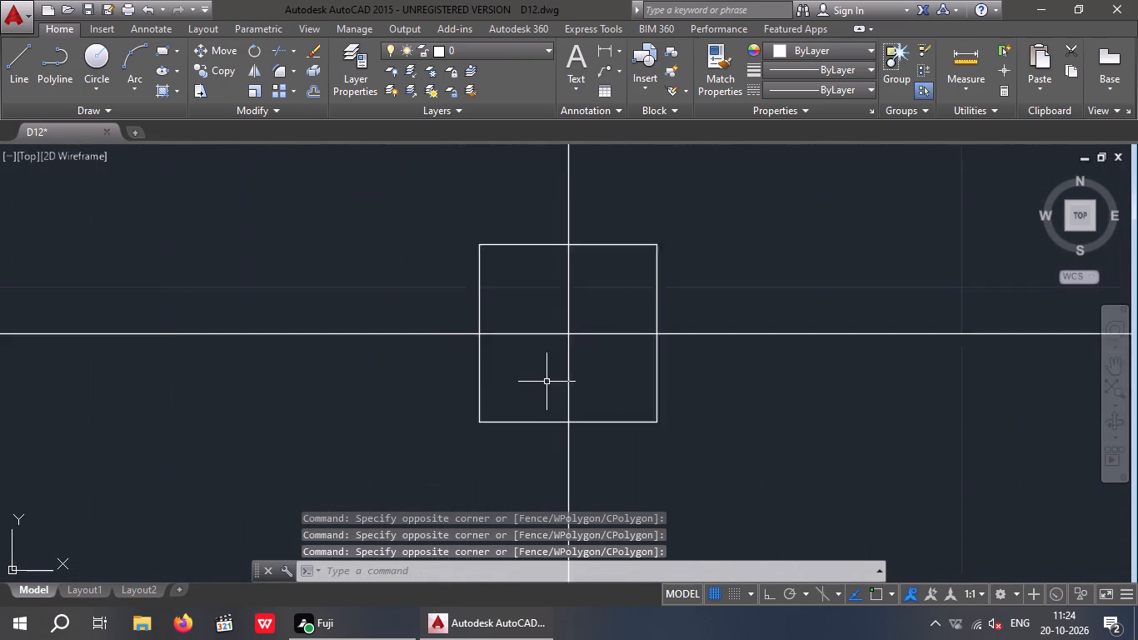
pyautogui.scroll(-2, 482, 375)
pyautogui.moveTo(481, 385); pyautogui.dragTo(470, 453, button='middle')
pyautogui.moveTo(481, 323); pyautogui.dragTo(439, 407)
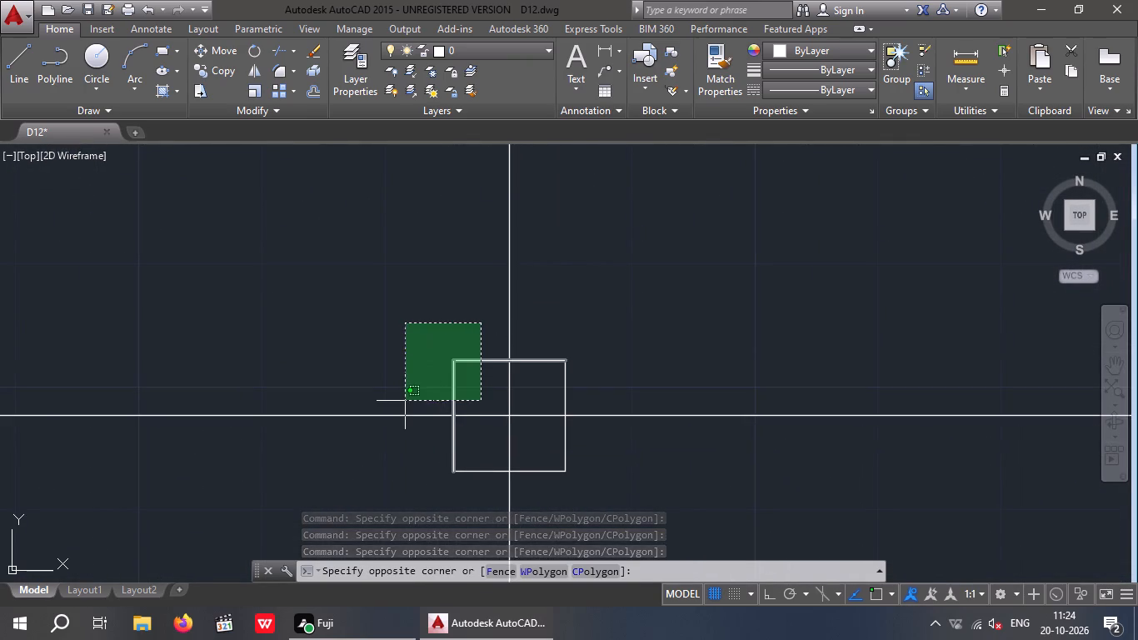
pyautogui.click(405, 401)
pyautogui.moveTo(599, 427); pyautogui.dragTo(536, 472)
pyautogui.click(523, 488)
# Add the four sides of the seventh row's marker on the first vertical centreline to the selection.
pyautogui.scroll(-5, 569, 438)
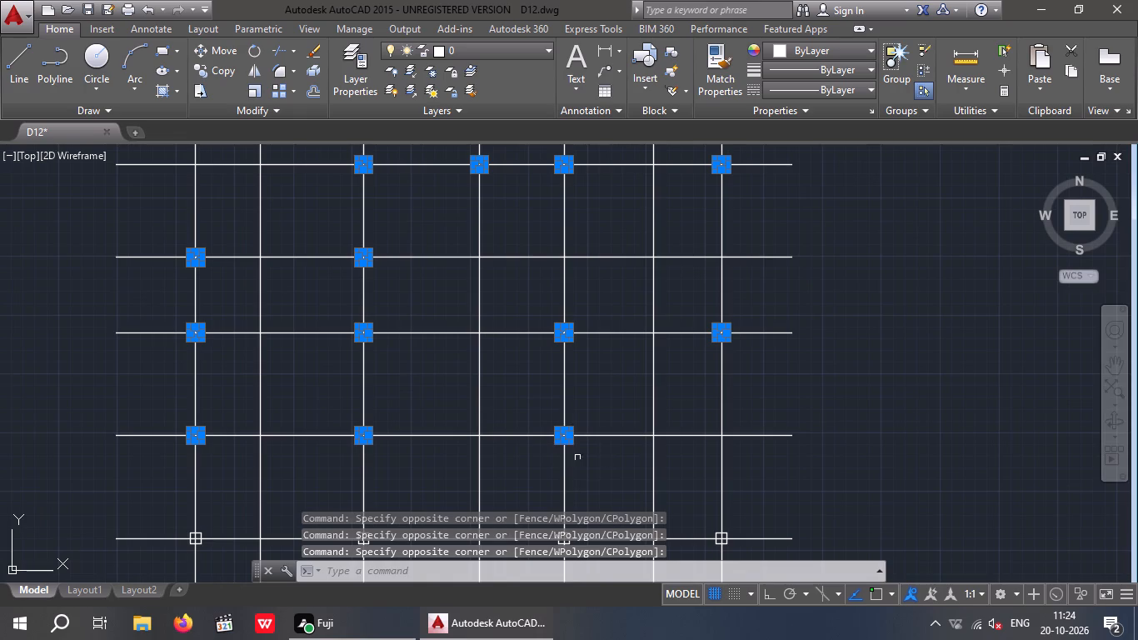
pyautogui.moveTo(534, 469); pyautogui.dragTo(612, 337, button='middle')
pyautogui.scroll(4, 264, 404)
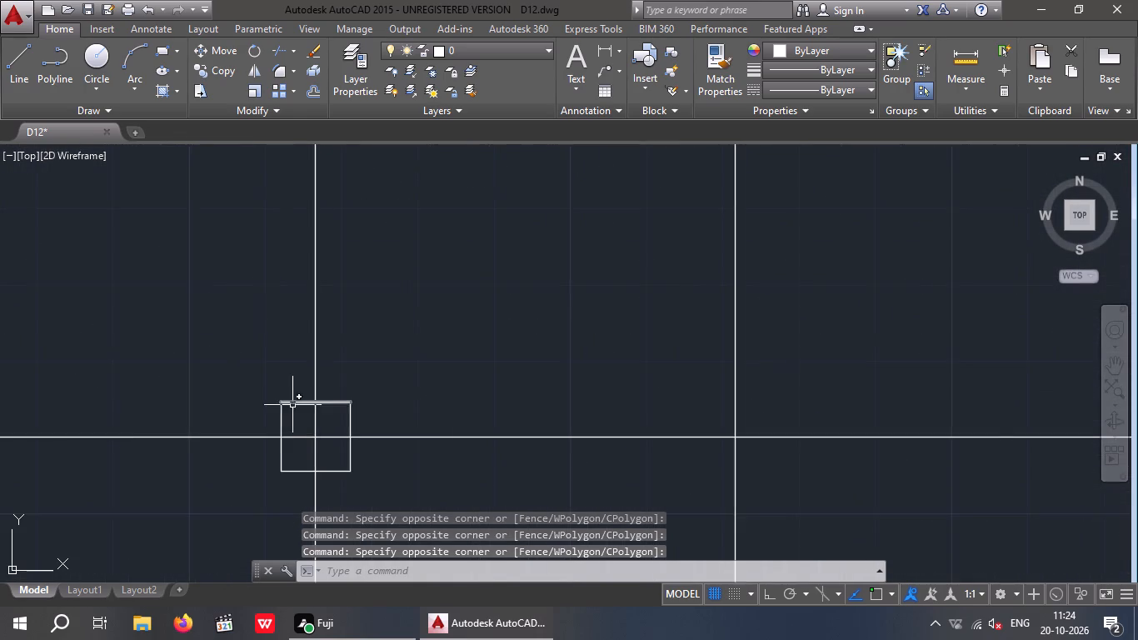
pyautogui.scroll(2, 292, 406)
pyautogui.moveTo(312, 377); pyautogui.dragTo(246, 435)
pyautogui.click(243, 437)
pyautogui.moveTo(432, 448); pyautogui.dragTo(487, 258, button='middle')
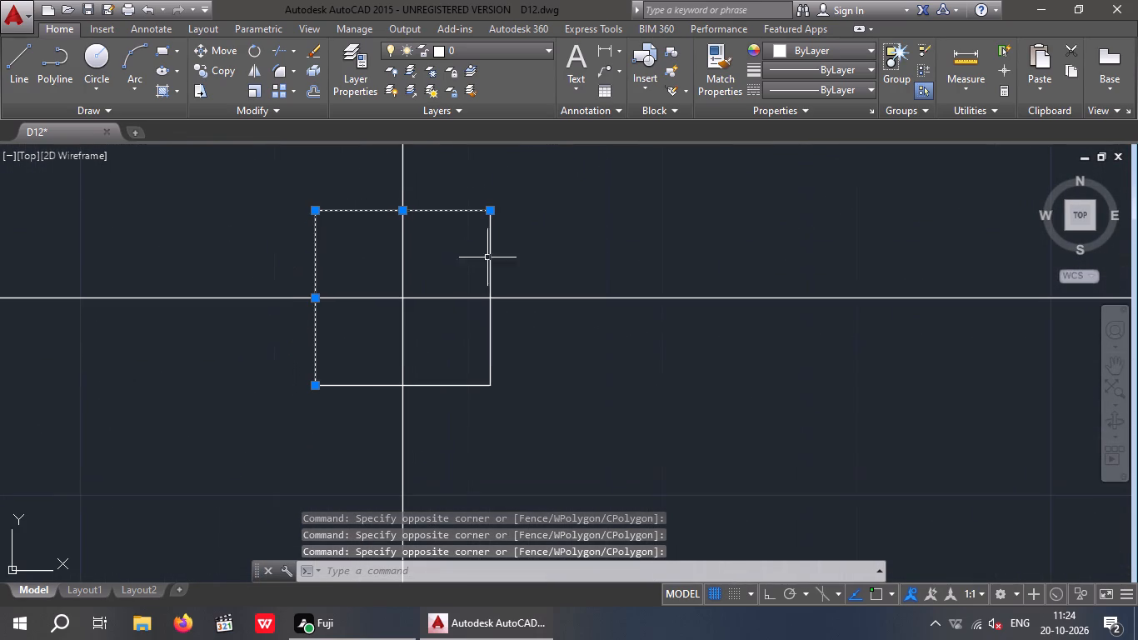
pyautogui.moveTo(512, 343); pyautogui.dragTo(437, 416)
pyautogui.click(437, 418)
# Add the four sides of the seventh row's marker on the third vertical centreline to the selection.
pyautogui.scroll(-4, 492, 388)
pyautogui.moveTo(599, 438); pyautogui.dragTo(255, 445, button='middle')
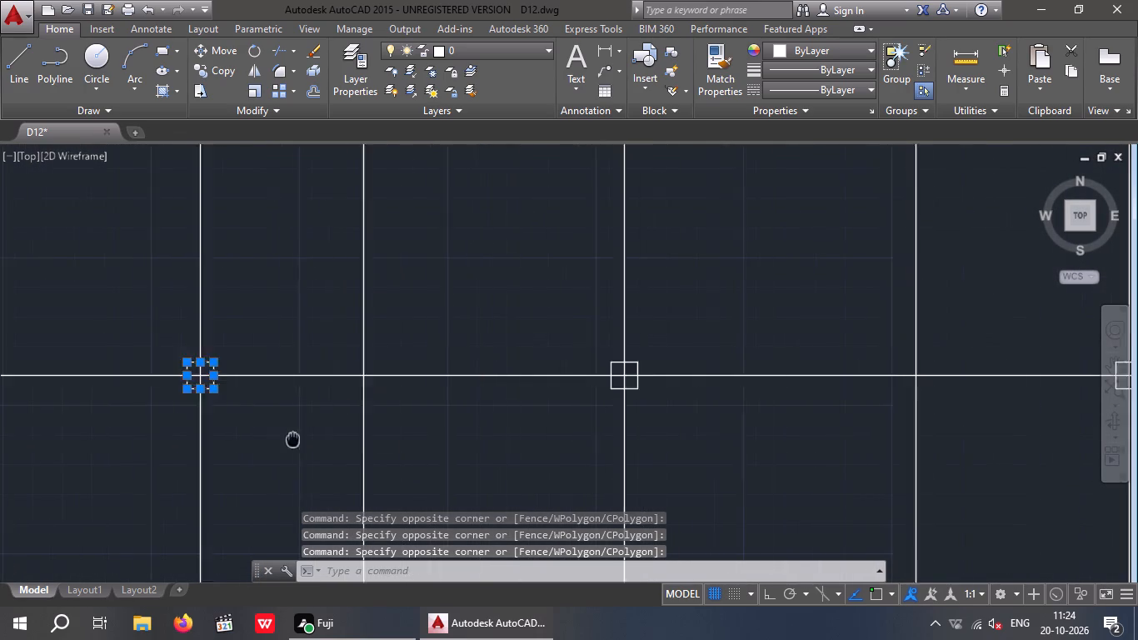
pyautogui.moveTo(255, 445); pyautogui.dragTo(113, 477, button='middle')
pyautogui.scroll(5, 407, 418)
pyautogui.moveTo(414, 257); pyautogui.dragTo(360, 292)
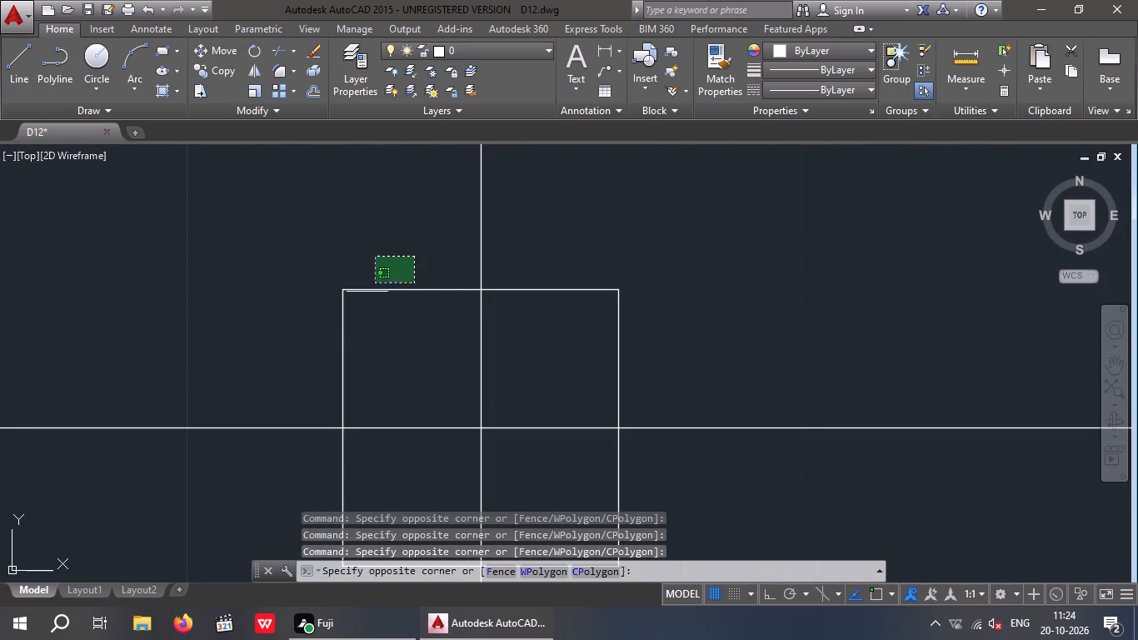
pyautogui.moveTo(360, 292); pyautogui.dragTo(289, 335)
pyautogui.click(266, 349)
pyautogui.scroll(-3, 296, 338)
pyautogui.scroll(3, 355, 400)
pyautogui.moveTo(457, 300); pyautogui.dragTo(455, 311)
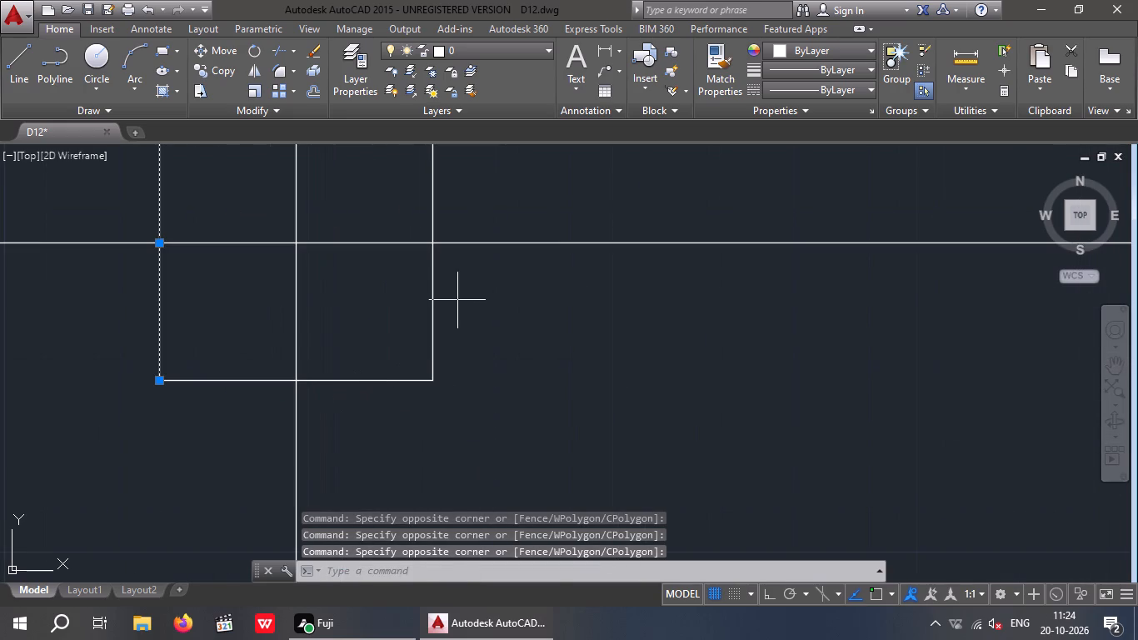
pyautogui.moveTo(455, 311); pyautogui.dragTo(377, 408)
pyautogui.click(369, 414)
# Add the four sides of the seventh row's marker on the fifth vertical centreline to the selection.
pyautogui.scroll(-7, 397, 399)
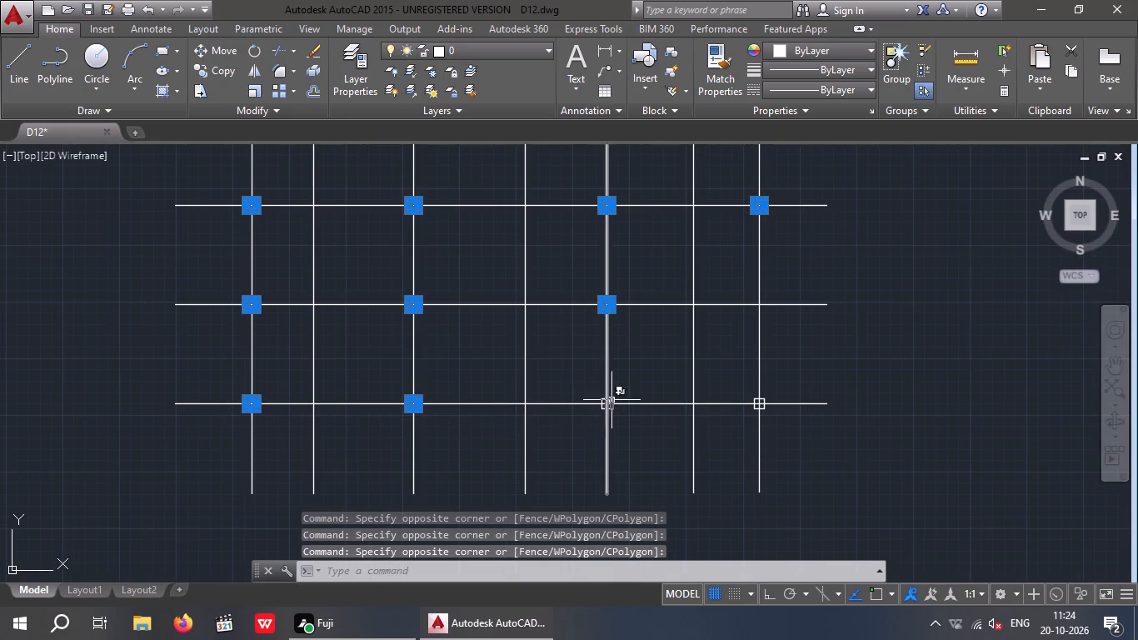
pyautogui.scroll(7, 611, 400)
pyautogui.moveTo(472, 311); pyautogui.dragTo(353, 392)
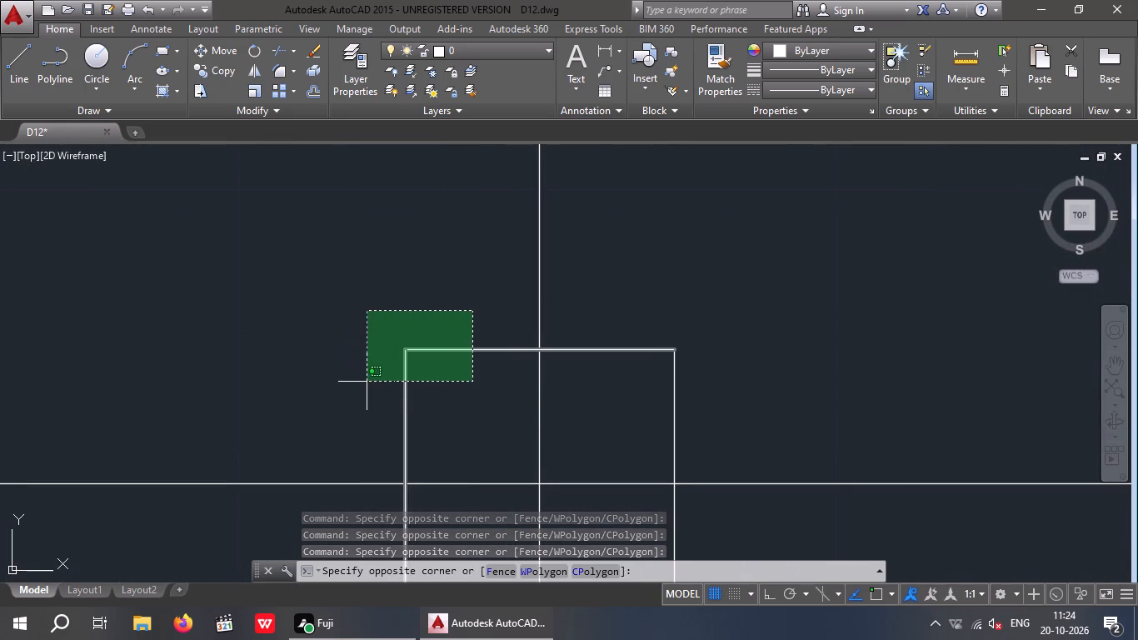
pyautogui.click(359, 392)
pyautogui.scroll(-3, 414, 372)
pyautogui.scroll(3, 454, 430)
pyautogui.moveTo(559, 389); pyautogui.dragTo(487, 477)
pyautogui.click(481, 482)
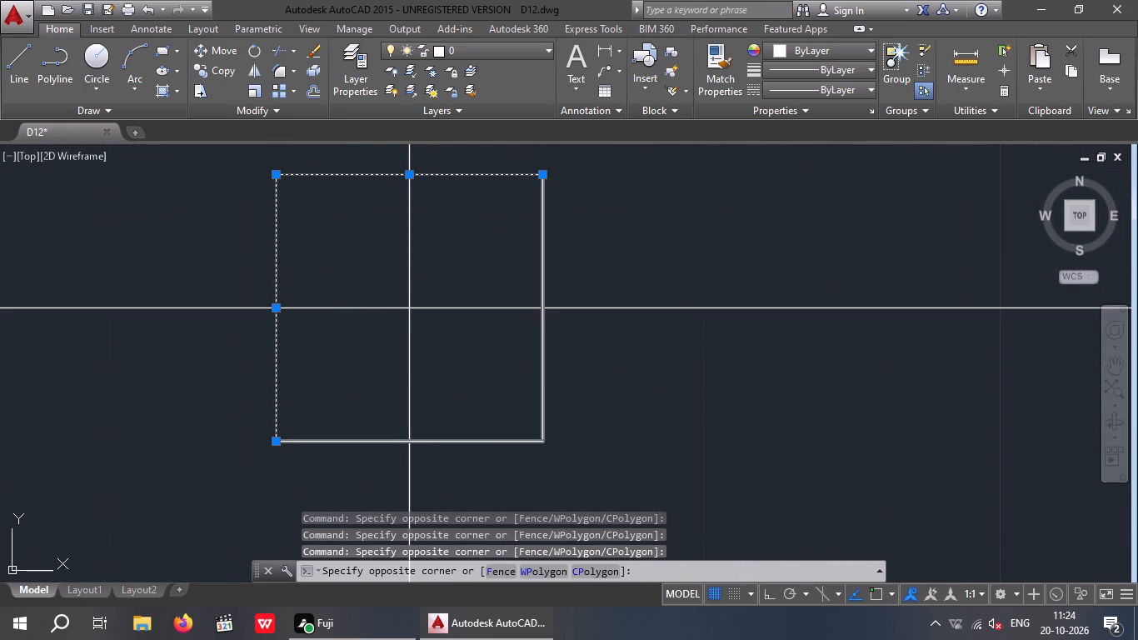
# Add the four sides of the seventh row's marker on the seventh vertical centreline to the selection.
pyautogui.scroll(-5, 520, 427)
pyautogui.scroll(-3, 764, 483)
pyautogui.moveTo(791, 497); pyautogui.dragTo(429, 502, button='middle')
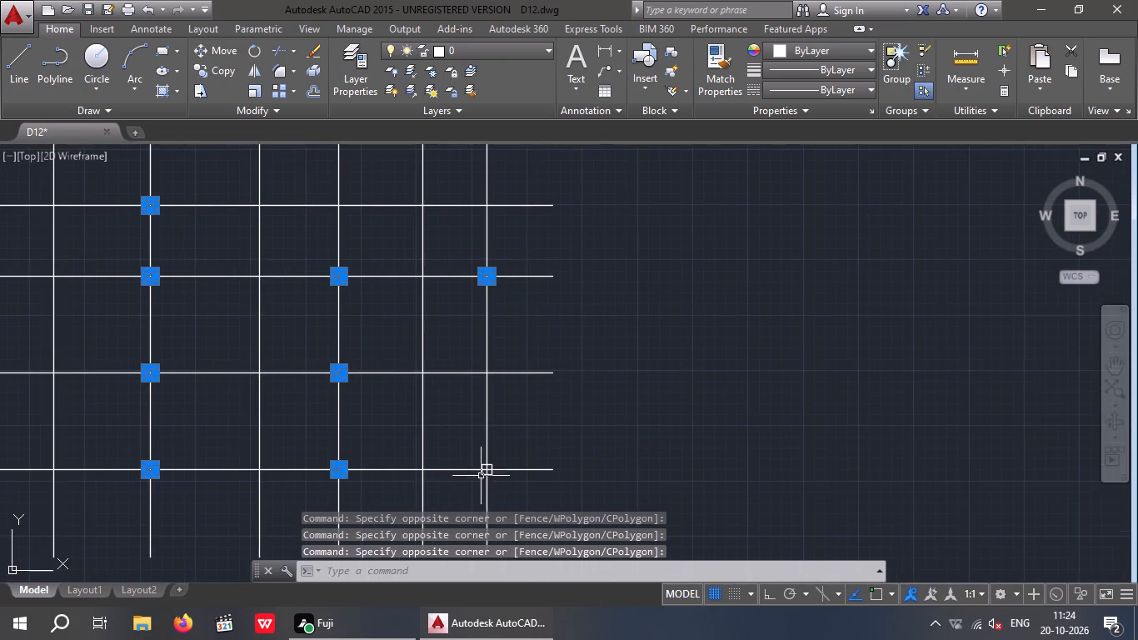
pyautogui.scroll(5, 490, 472)
pyautogui.scroll(2, 368, 442)
pyautogui.moveTo(475, 323); pyautogui.dragTo(299, 444)
pyautogui.click(298, 445)
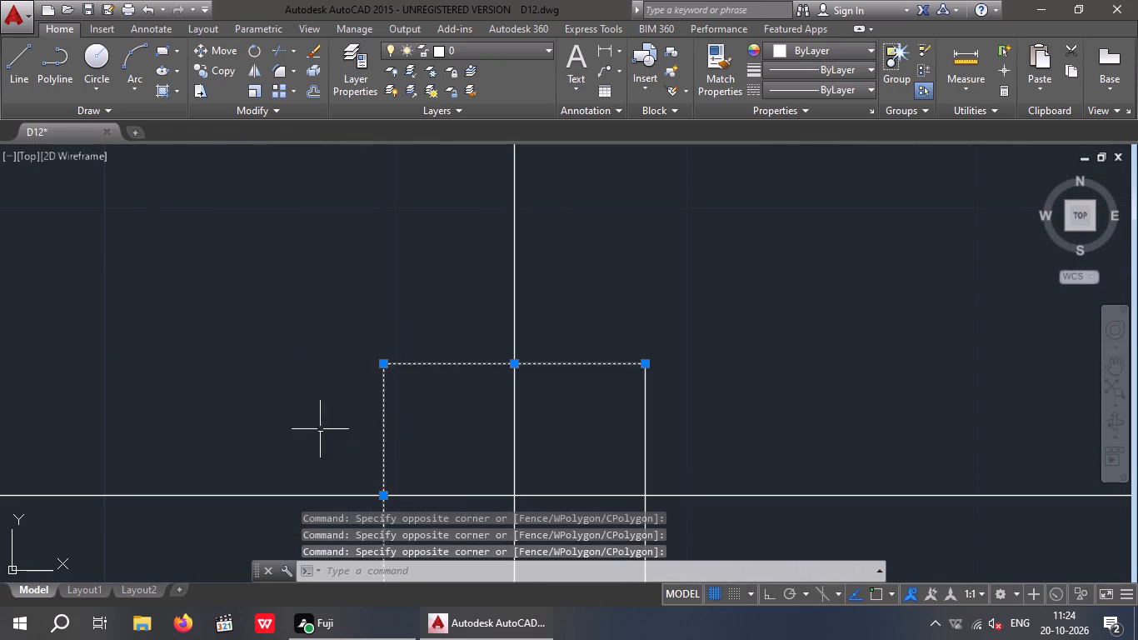
pyautogui.scroll(-4, 321, 428)
pyautogui.scroll(4, 363, 466)
pyautogui.moveTo(452, 367); pyautogui.dragTo(330, 472)
pyautogui.click(329, 473)
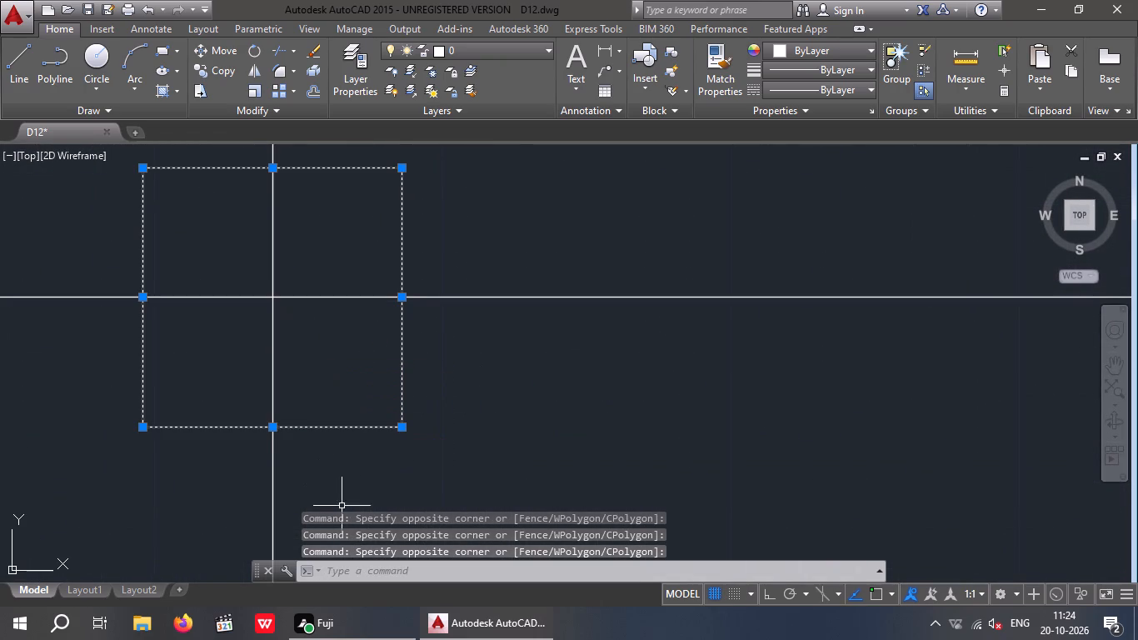
# Change the object colour of all the selected column marker outlines to Red.
pyautogui.click(868, 46)
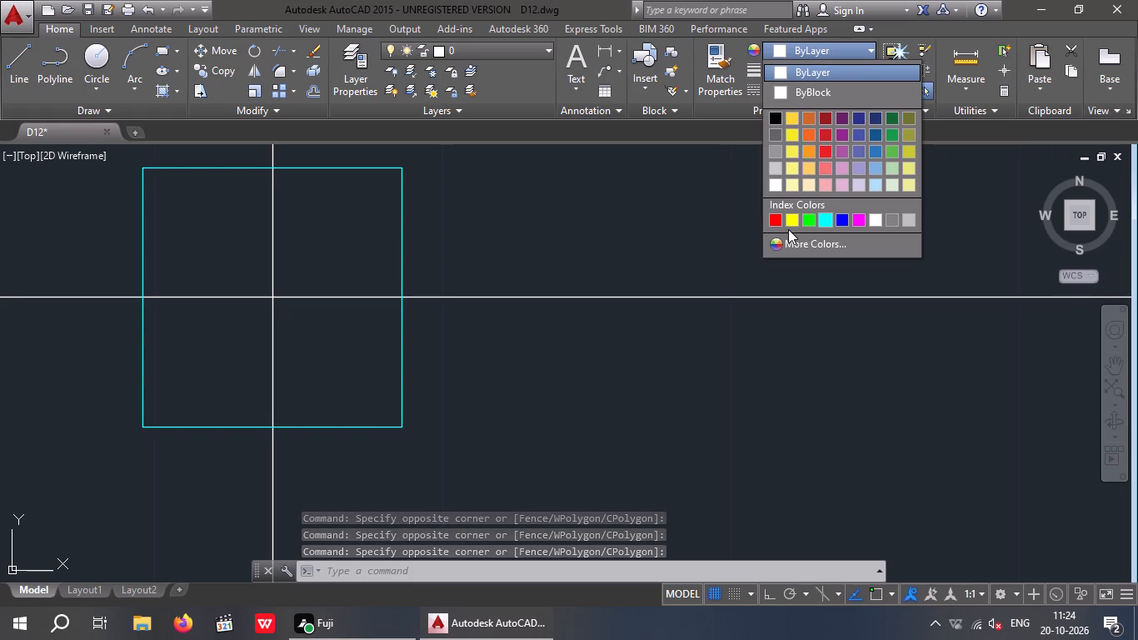
pyautogui.click(771, 220)
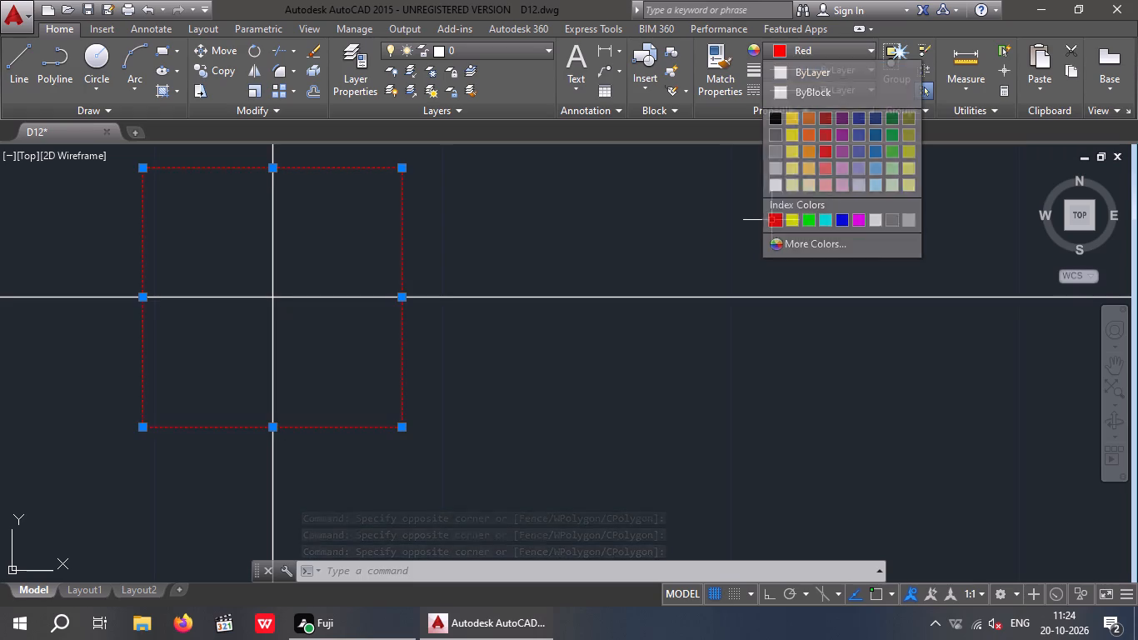
pyautogui.scroll(-7, 671, 366)
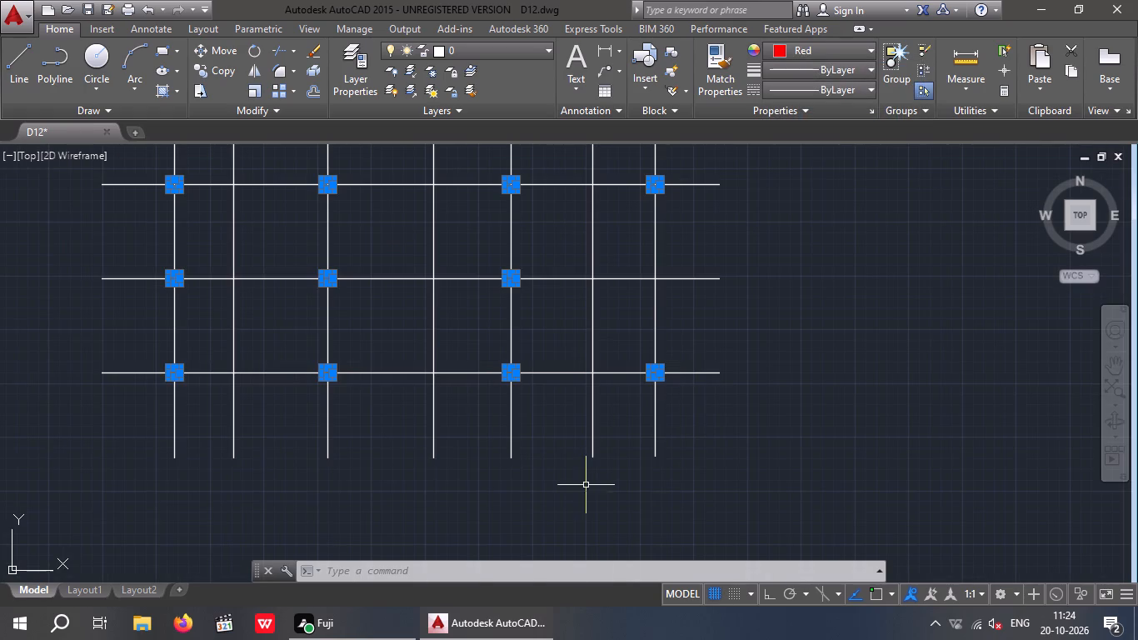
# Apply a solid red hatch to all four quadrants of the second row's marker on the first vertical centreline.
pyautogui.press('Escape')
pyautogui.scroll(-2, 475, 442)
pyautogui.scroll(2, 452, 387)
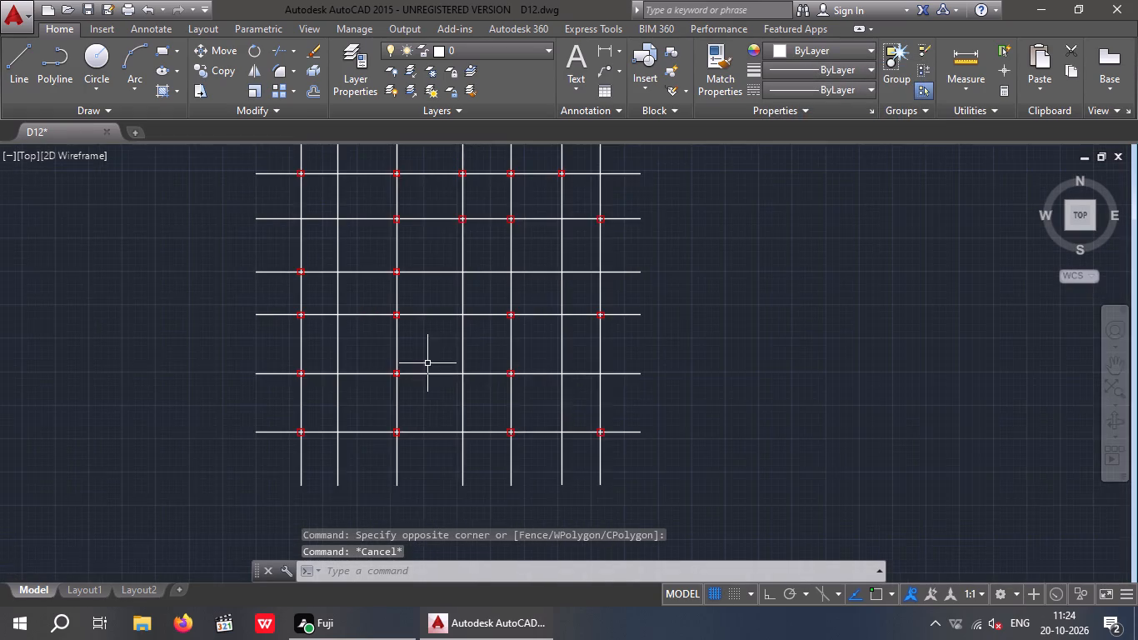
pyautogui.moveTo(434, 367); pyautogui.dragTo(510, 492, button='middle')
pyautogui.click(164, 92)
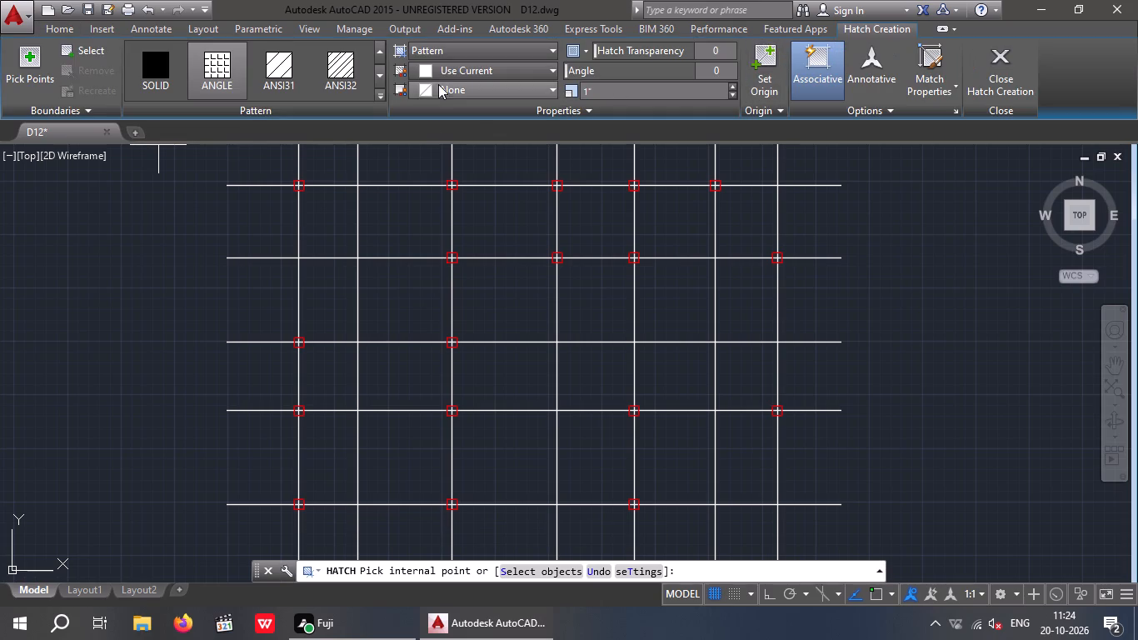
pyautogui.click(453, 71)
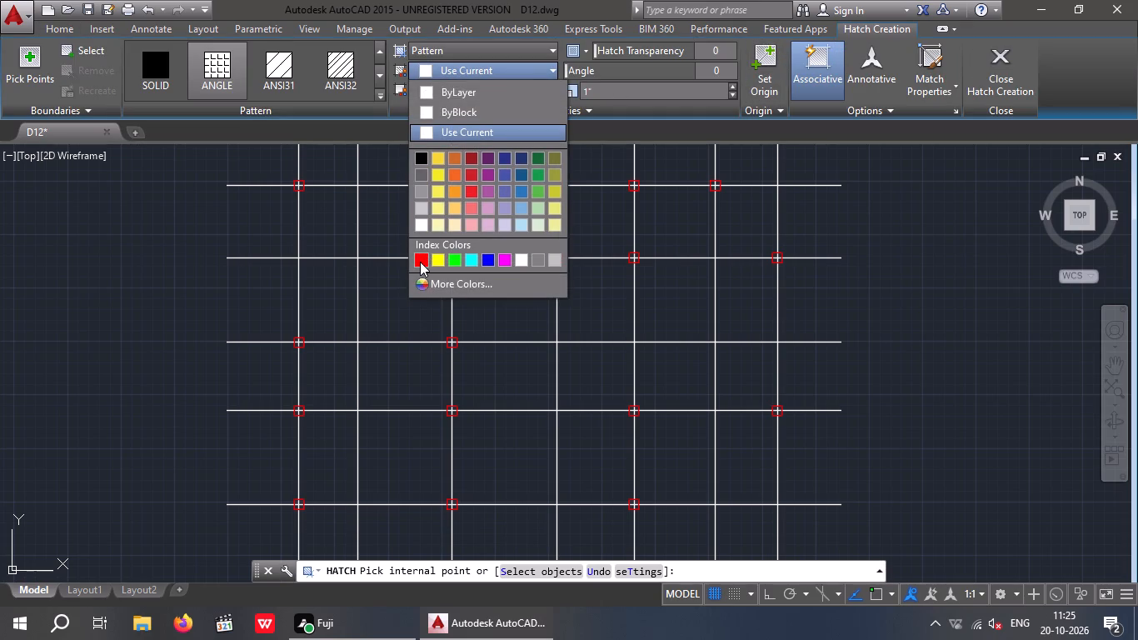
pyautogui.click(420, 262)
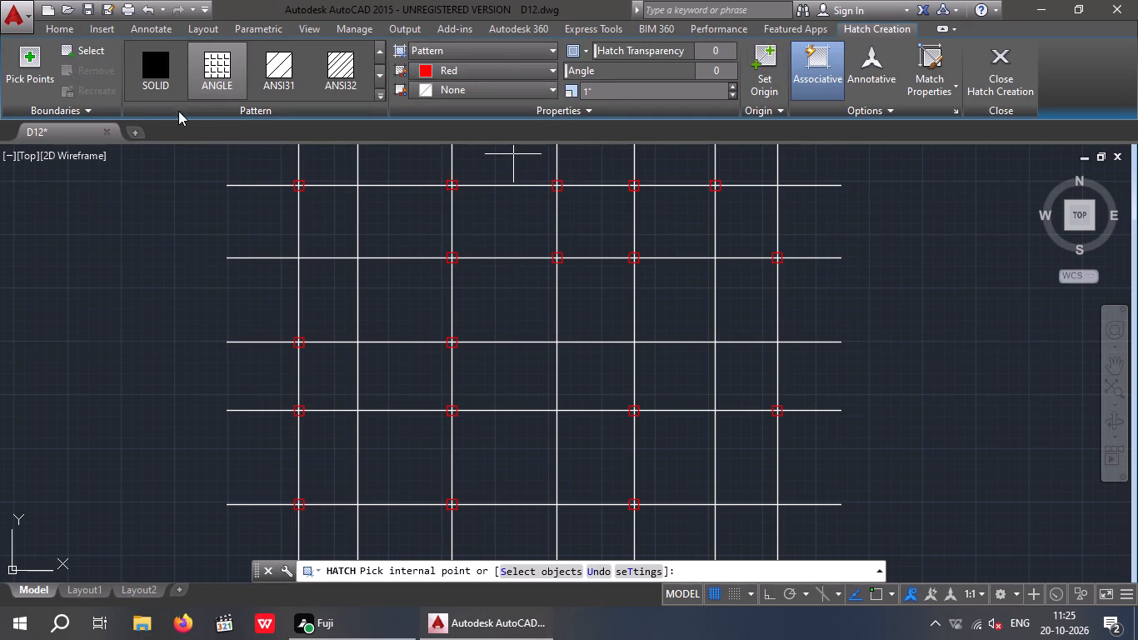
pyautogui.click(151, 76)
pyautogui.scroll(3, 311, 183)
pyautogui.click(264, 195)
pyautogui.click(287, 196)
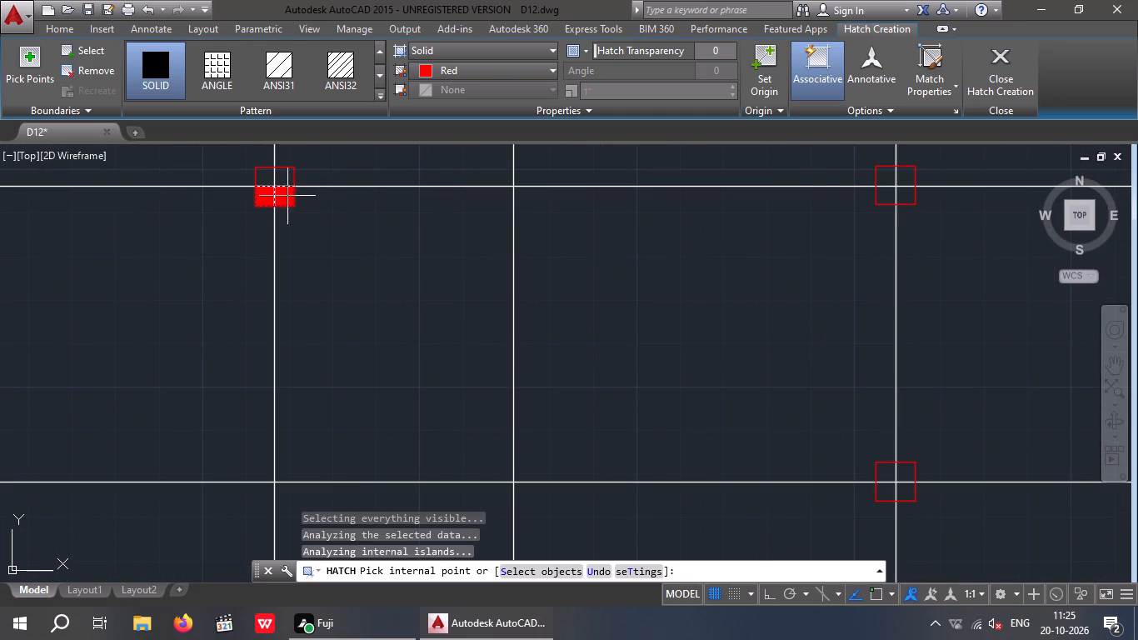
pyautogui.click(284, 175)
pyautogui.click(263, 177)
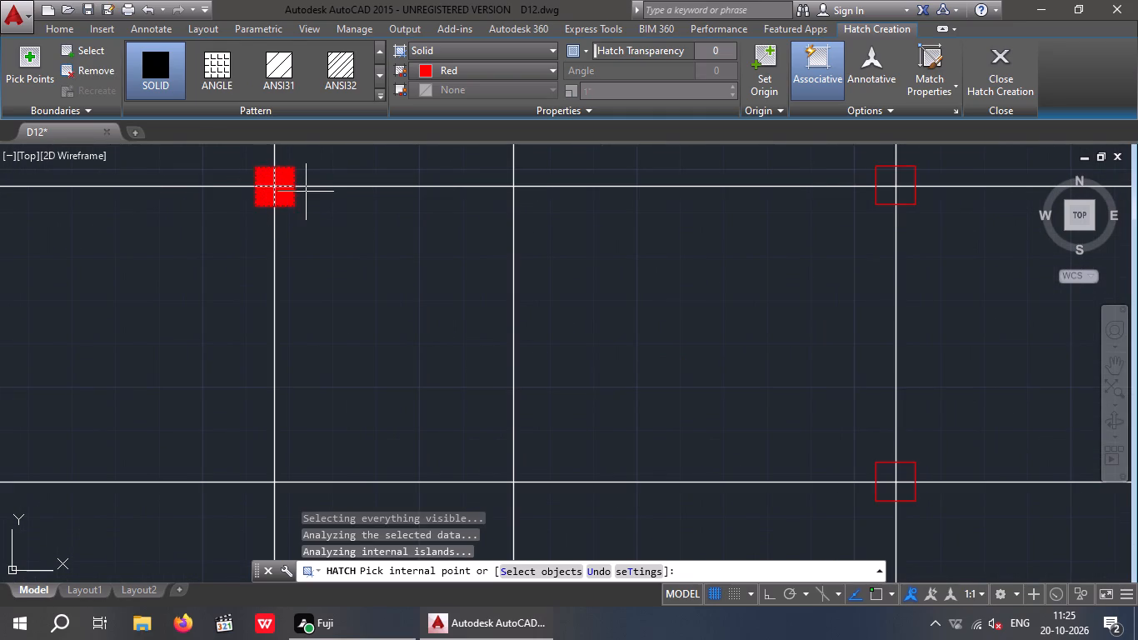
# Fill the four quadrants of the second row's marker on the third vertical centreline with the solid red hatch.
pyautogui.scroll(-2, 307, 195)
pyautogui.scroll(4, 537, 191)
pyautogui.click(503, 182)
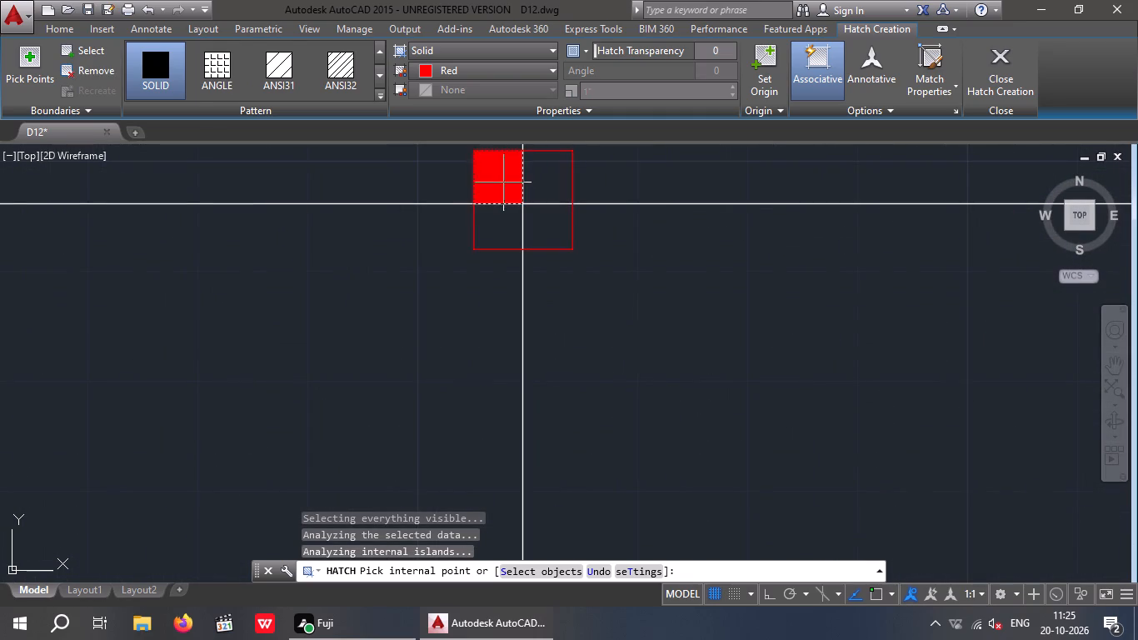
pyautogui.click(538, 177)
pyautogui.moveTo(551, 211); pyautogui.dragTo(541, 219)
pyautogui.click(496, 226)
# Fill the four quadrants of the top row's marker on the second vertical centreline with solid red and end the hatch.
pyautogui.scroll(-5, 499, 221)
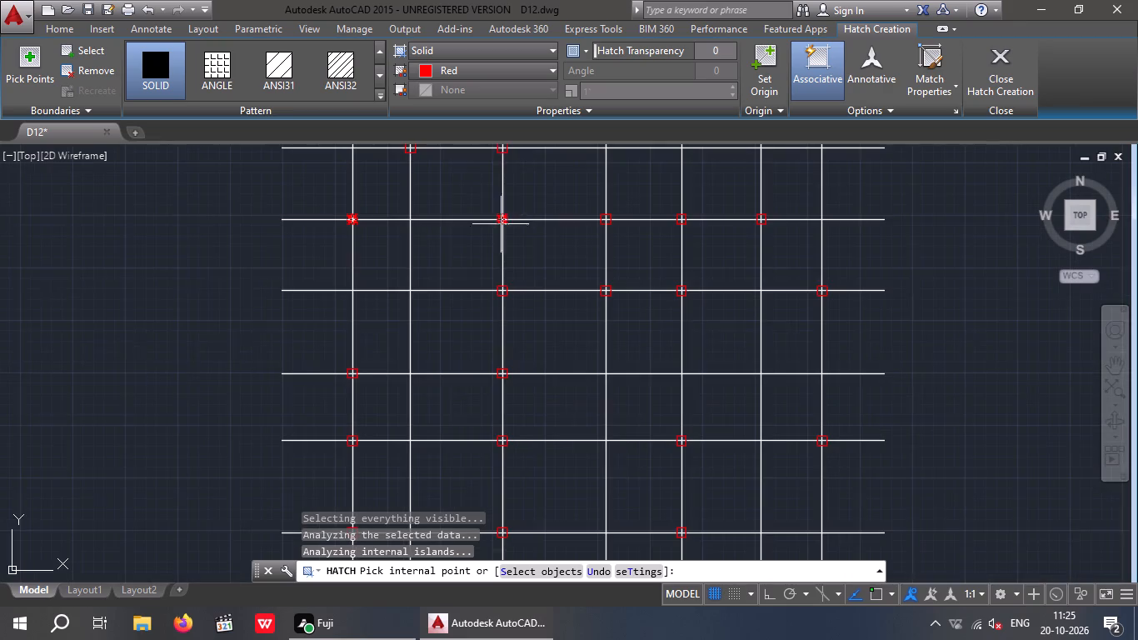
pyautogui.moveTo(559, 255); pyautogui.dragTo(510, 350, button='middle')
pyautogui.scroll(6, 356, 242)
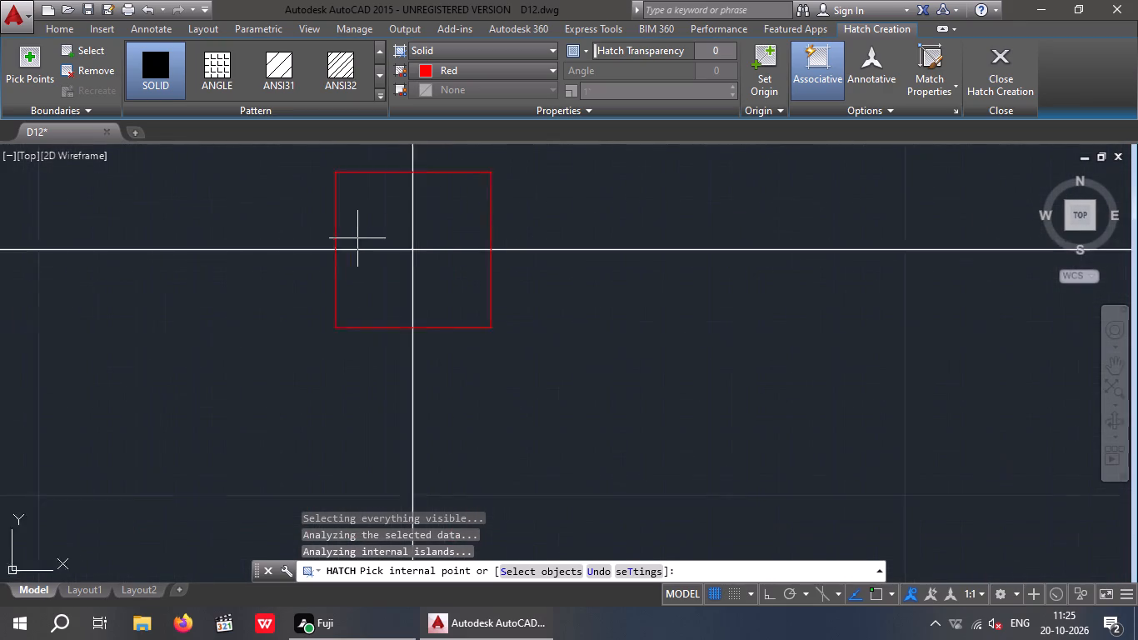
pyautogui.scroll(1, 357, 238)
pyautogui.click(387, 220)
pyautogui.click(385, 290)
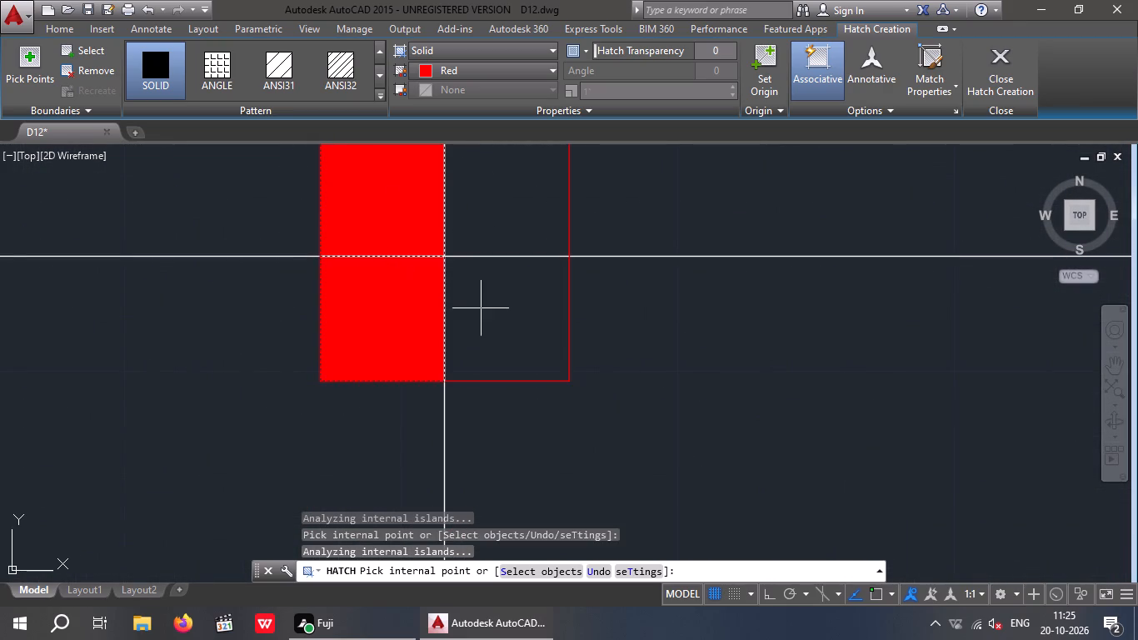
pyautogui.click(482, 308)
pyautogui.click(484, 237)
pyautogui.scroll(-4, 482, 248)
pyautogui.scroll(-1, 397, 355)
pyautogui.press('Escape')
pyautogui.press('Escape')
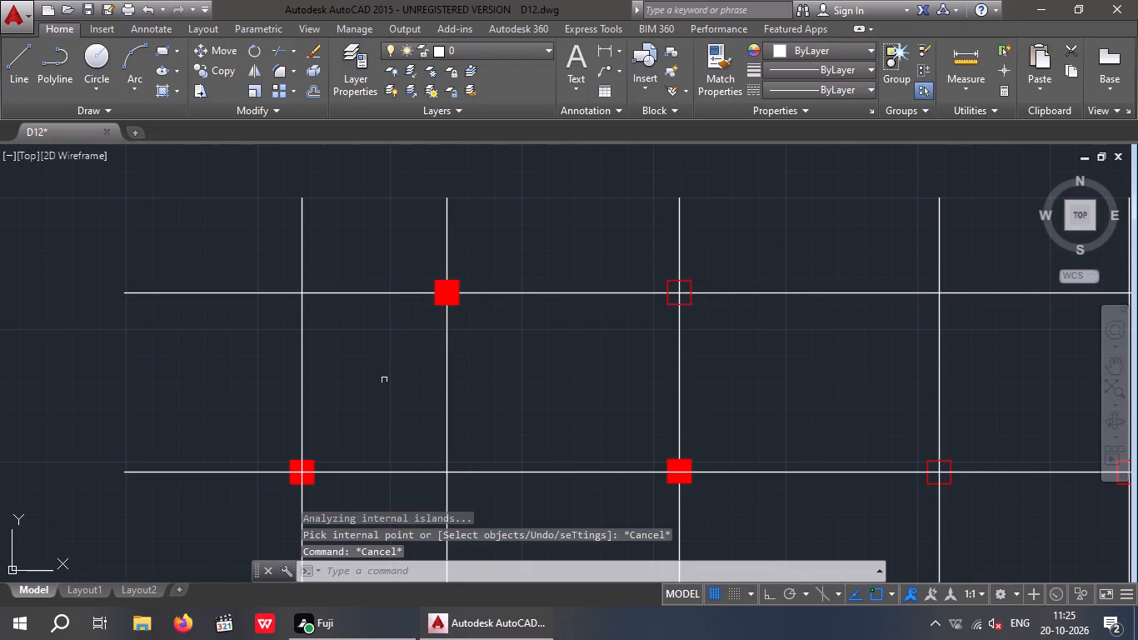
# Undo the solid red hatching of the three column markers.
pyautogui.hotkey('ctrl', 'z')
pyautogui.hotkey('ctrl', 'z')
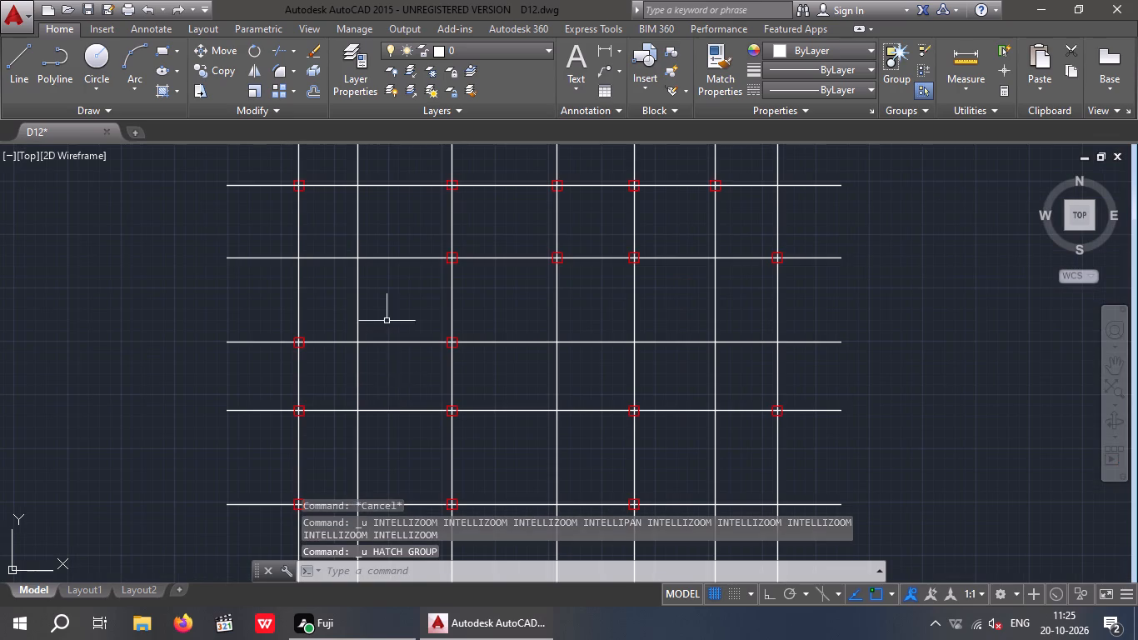
# Using all objects as cutting edges, trim the centreline segments inside the top row's marker on the second vertical centreline.
pyautogui.scroll(-2, 387, 318)
pyautogui.moveTo(389, 352); pyautogui.dragTo(400, 385, button='middle')
pyautogui.scroll(8, 375, 268)
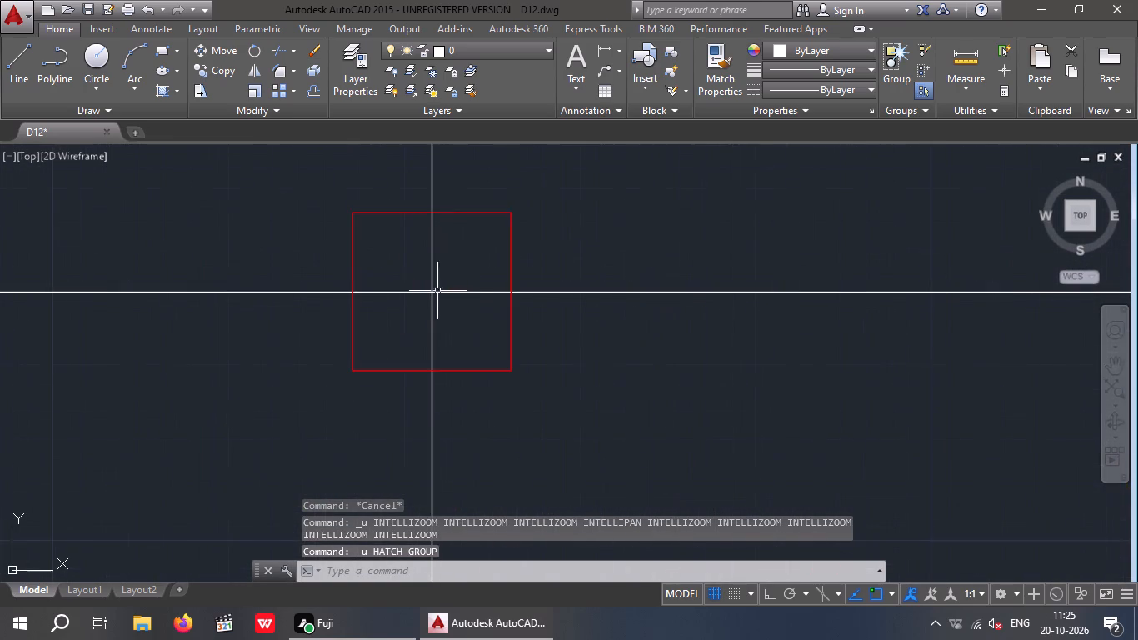
pyautogui.scroll(2, 436, 297)
pyautogui.press('Escape')
pyautogui.press('Escape')
pyautogui.press('t')
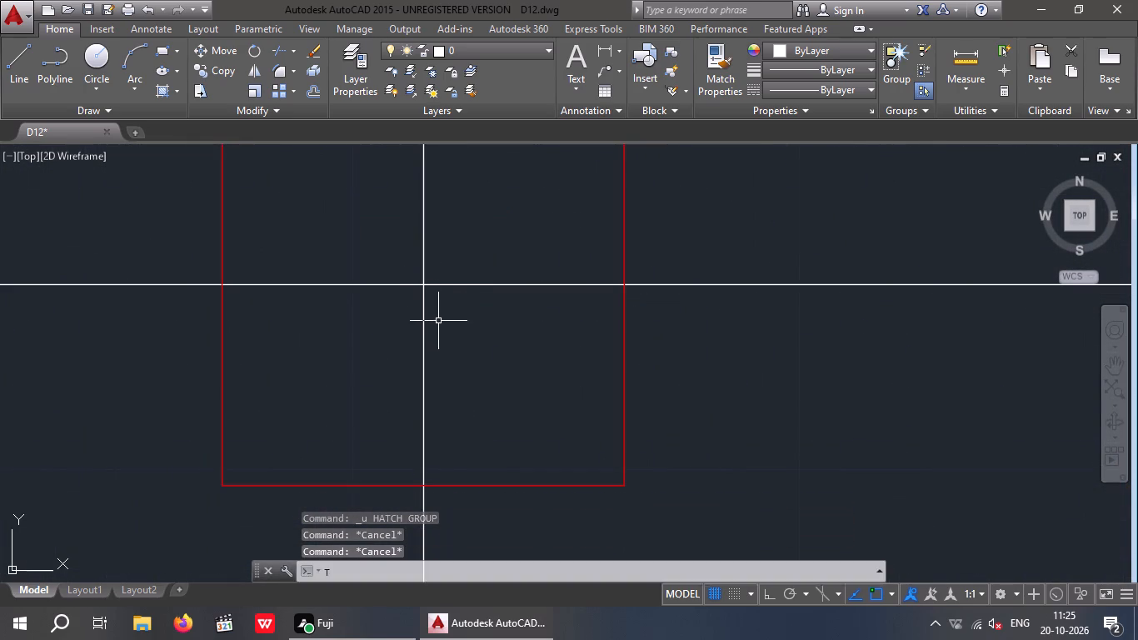
pyautogui.press('r')
pyautogui.press('space')
pyautogui.press('space')
pyautogui.moveTo(510, 344); pyautogui.dragTo(501, 357)
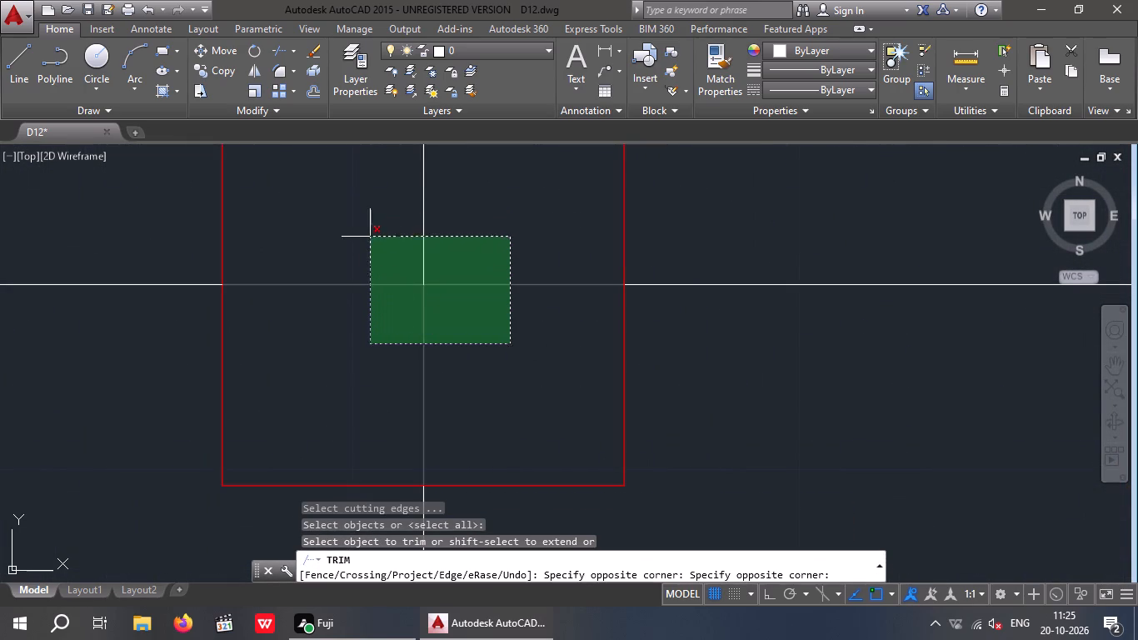
pyautogui.click(370, 231)
pyautogui.scroll(-2, 438, 229)
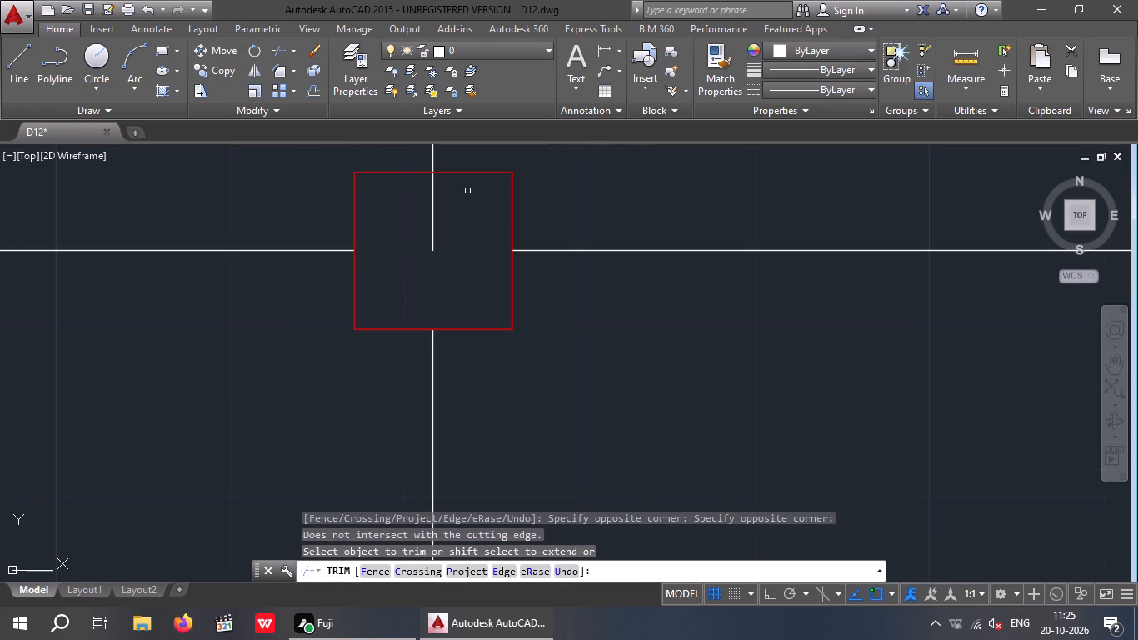
pyautogui.moveTo(467, 191); pyautogui.dragTo(433, 211)
pyautogui.click(412, 217)
# Trim the centreline segments inside the top row's marker on the third vertical centreline.
pyautogui.scroll(-3, 421, 232)
pyautogui.moveTo(524, 299); pyautogui.dragTo(274, 322, button='middle')
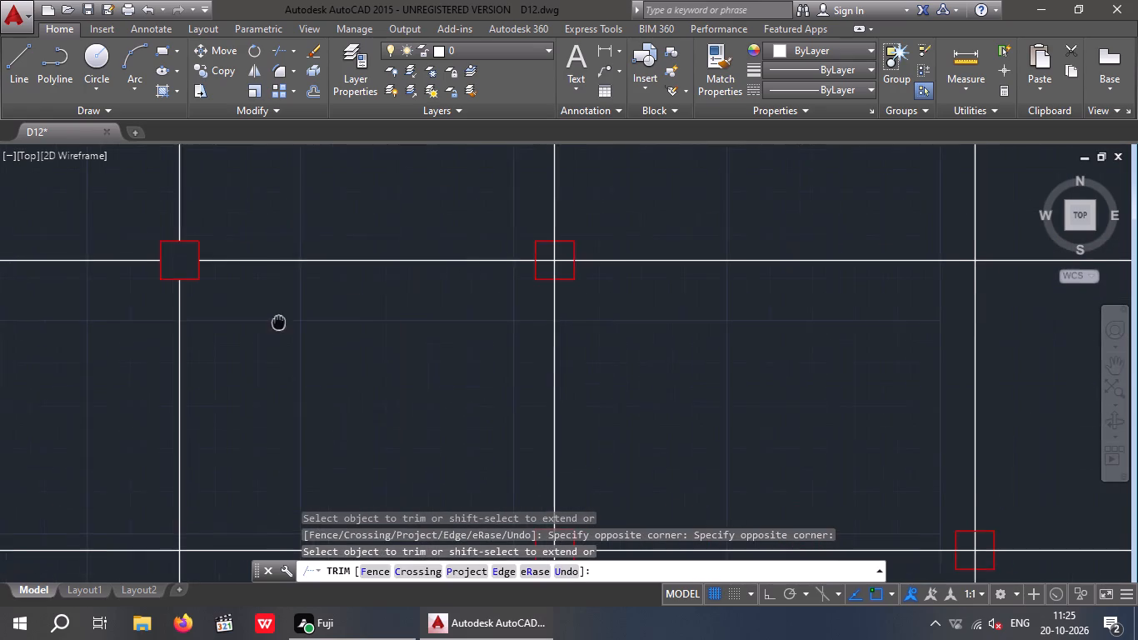
pyautogui.scroll(3, 570, 260)
pyautogui.click(509, 285)
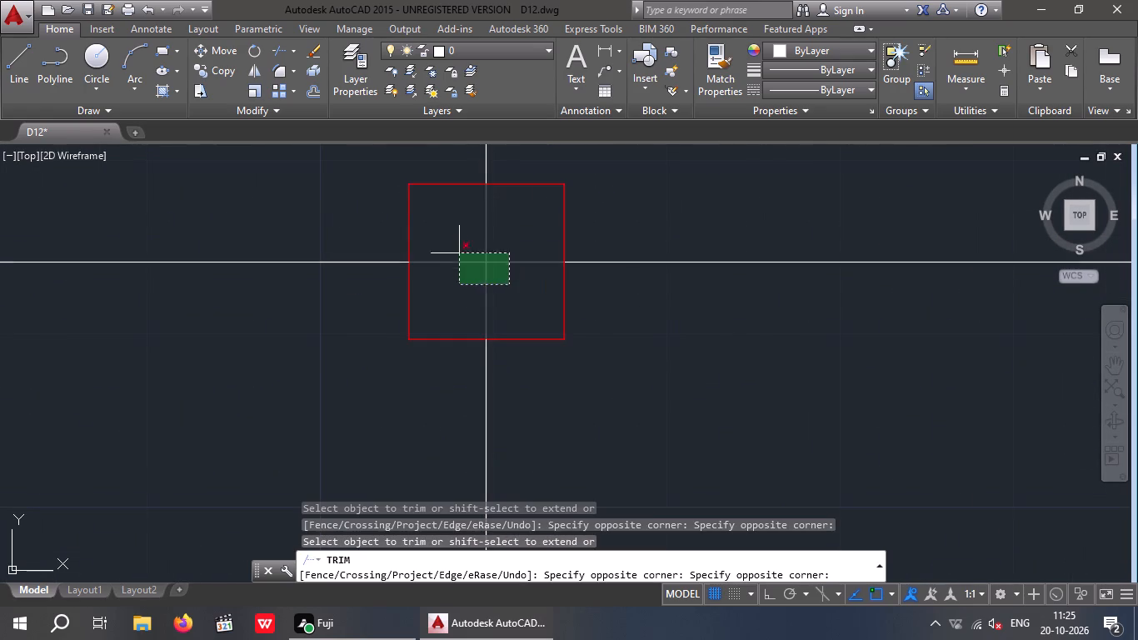
pyautogui.click(452, 231)
# Trim the centreline segments inside the second row's marker on the third vertical centreline.
pyautogui.scroll(-4, 457, 228)
pyautogui.moveTo(538, 282); pyautogui.dragTo(547, 233, button='middle')
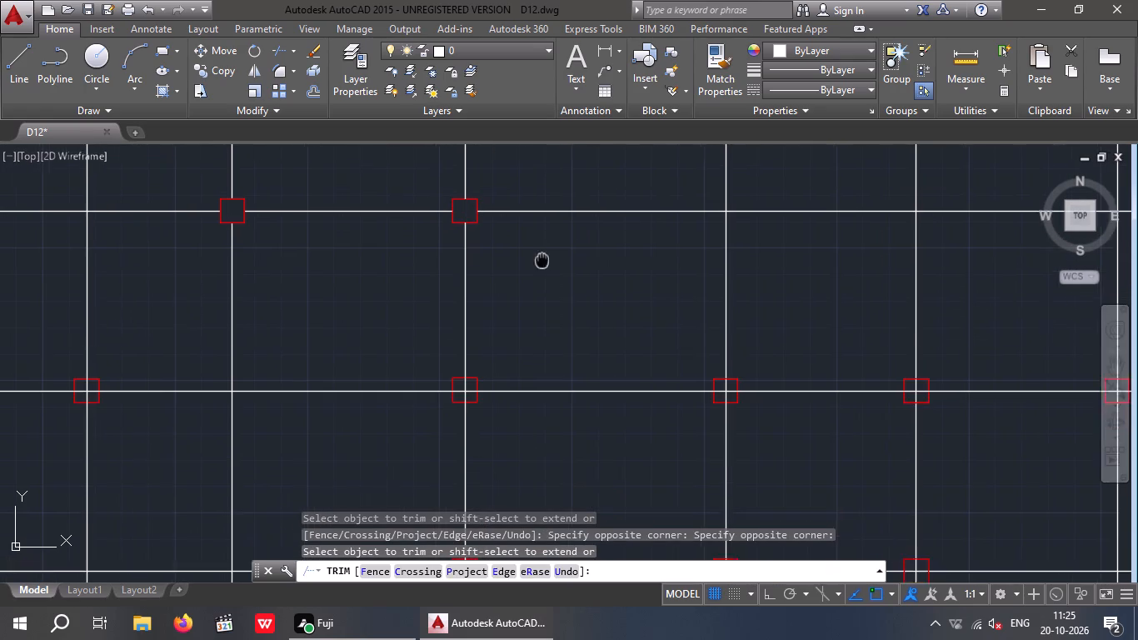
pyautogui.moveTo(547, 233); pyautogui.dragTo(552, 222, button='middle')
pyautogui.scroll(3, 472, 360)
pyautogui.click(492, 350)
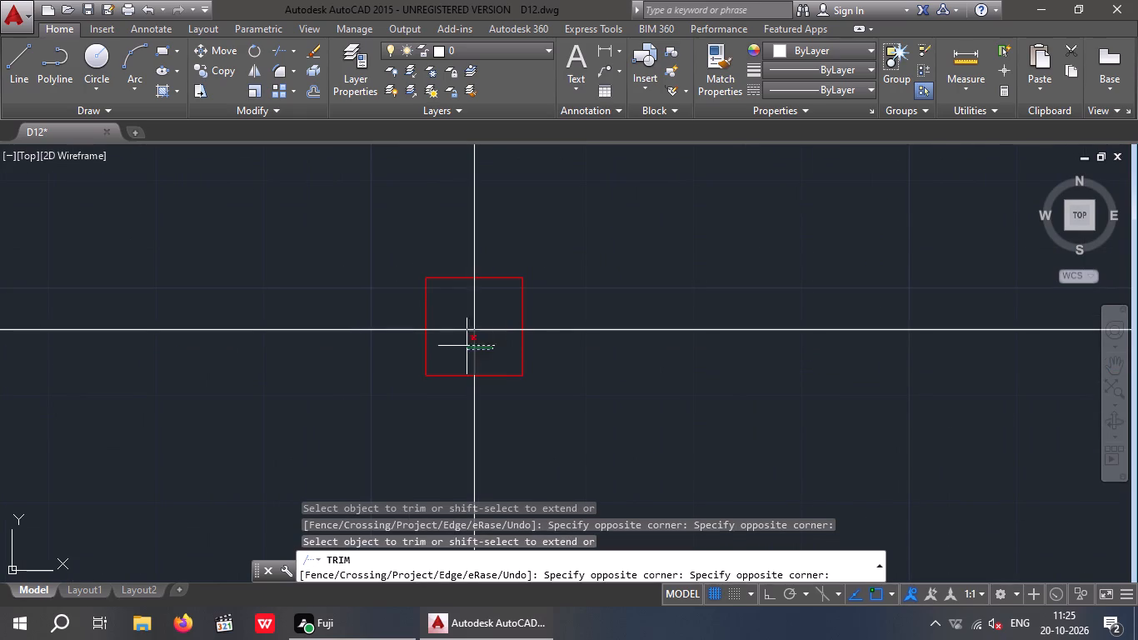
pyautogui.click(454, 317)
# Trim the centreline segments inside the second row's marker on the first vertical centreline.
pyautogui.scroll(-4, 480, 308)
pyautogui.moveTo(376, 368); pyautogui.dragTo(442, 368, button='middle')
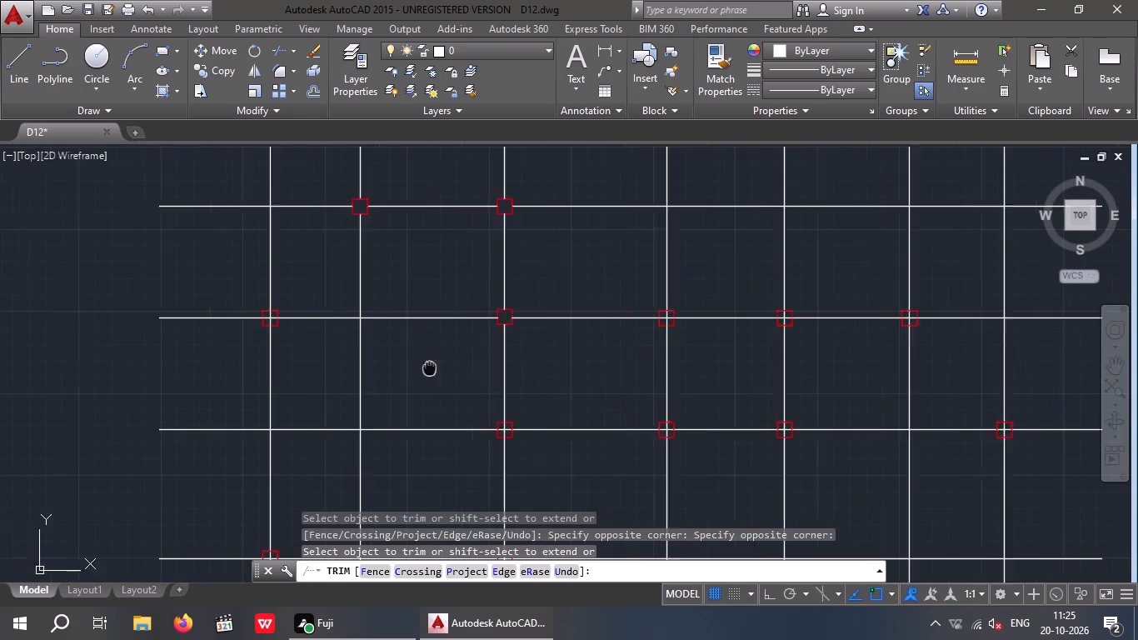
pyautogui.moveTo(442, 368); pyautogui.dragTo(502, 369, button='middle')
pyautogui.scroll(5, 375, 315)
pyautogui.moveTo(400, 338); pyautogui.dragTo(375, 343)
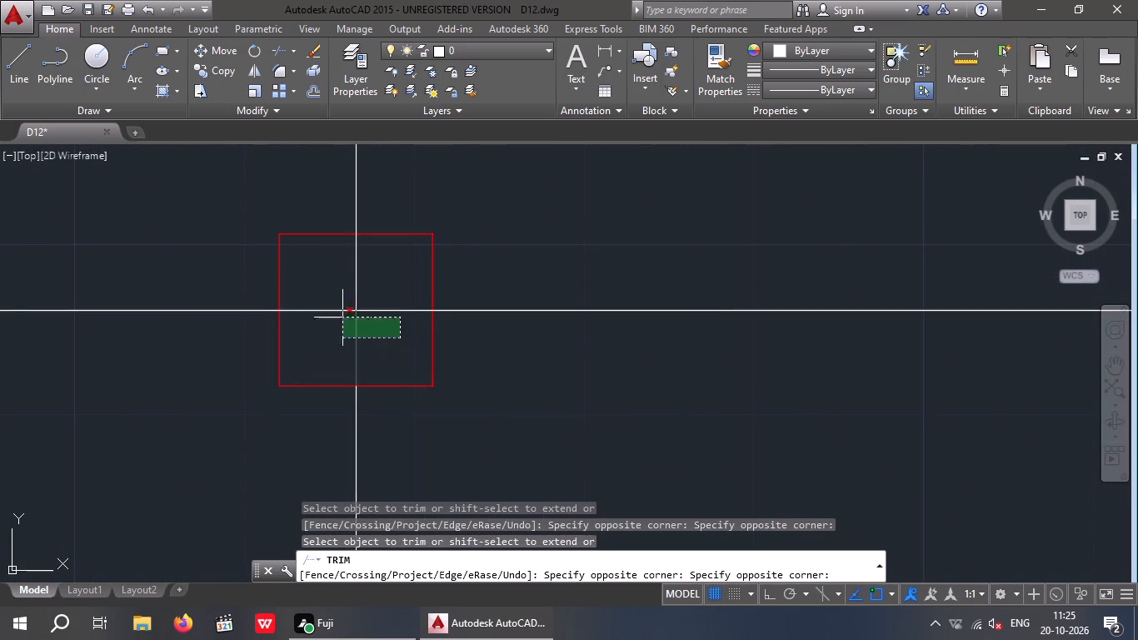
pyautogui.click(325, 277)
# Trim the centreline segments inside the second row's marker on the fourth vertical centreline.
pyautogui.scroll(-4, 366, 304)
pyautogui.moveTo(454, 344); pyautogui.dragTo(162, 344, button='middle')
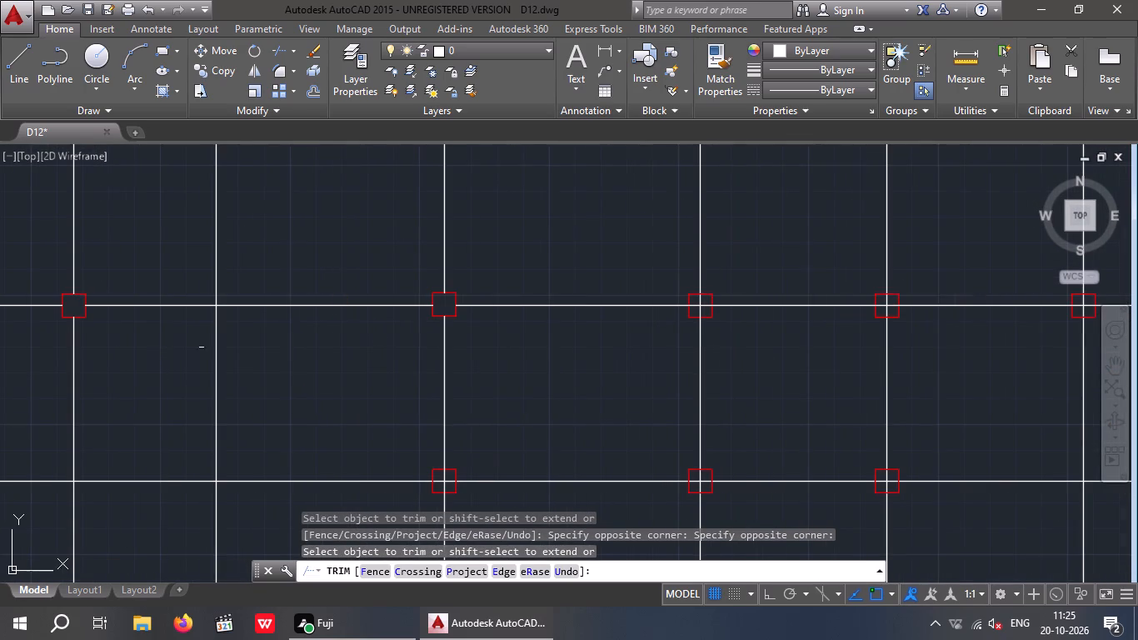
pyautogui.scroll(5, 62, 307)
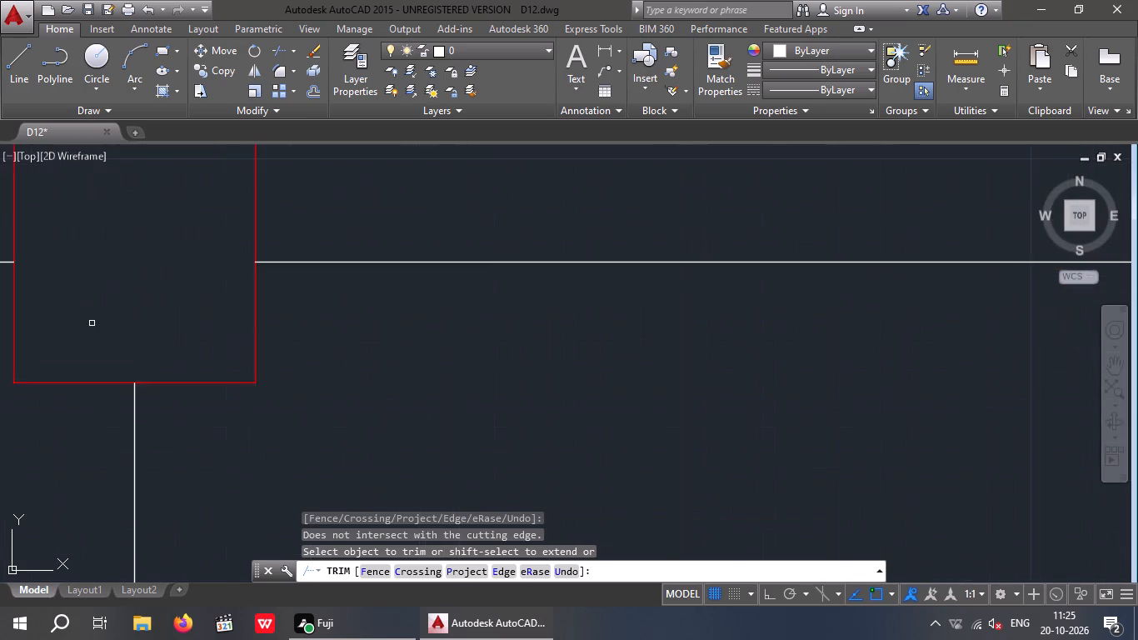
pyautogui.scroll(-6, 127, 314)
pyautogui.scroll(4, 519, 318)
pyautogui.click(494, 300)
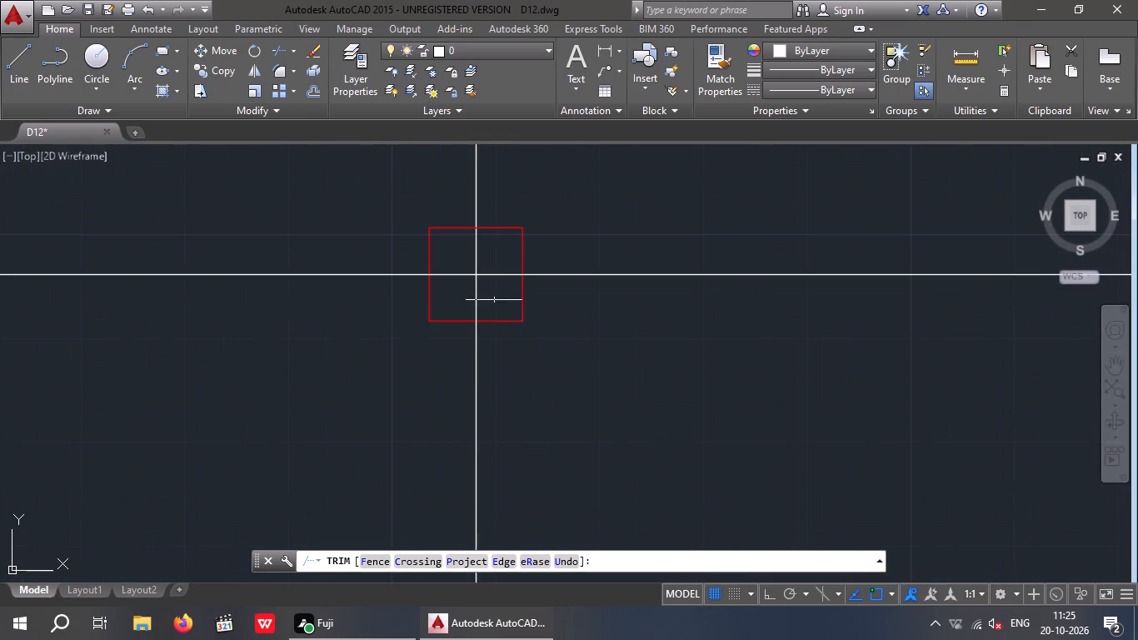
pyautogui.click(453, 257)
# Trim the centreline segments inside the second row's markers on the fifth and sixth vertical centrelines.
pyautogui.scroll(-5, 467, 272)
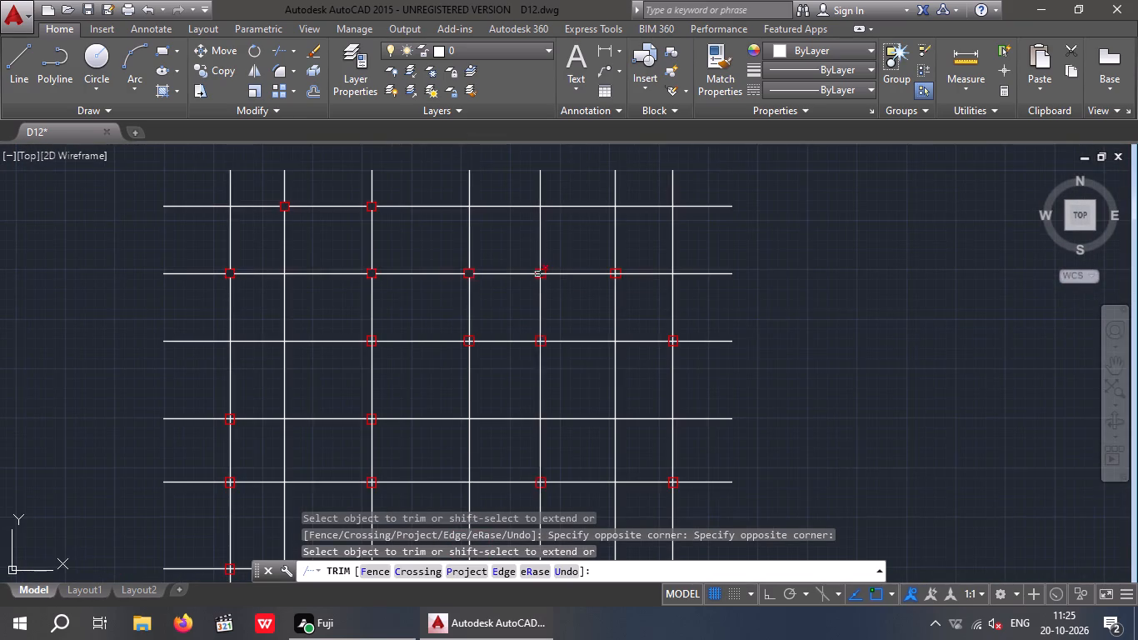
pyautogui.scroll(6, 537, 273)
pyautogui.click(548, 299)
pyautogui.click(506, 264)
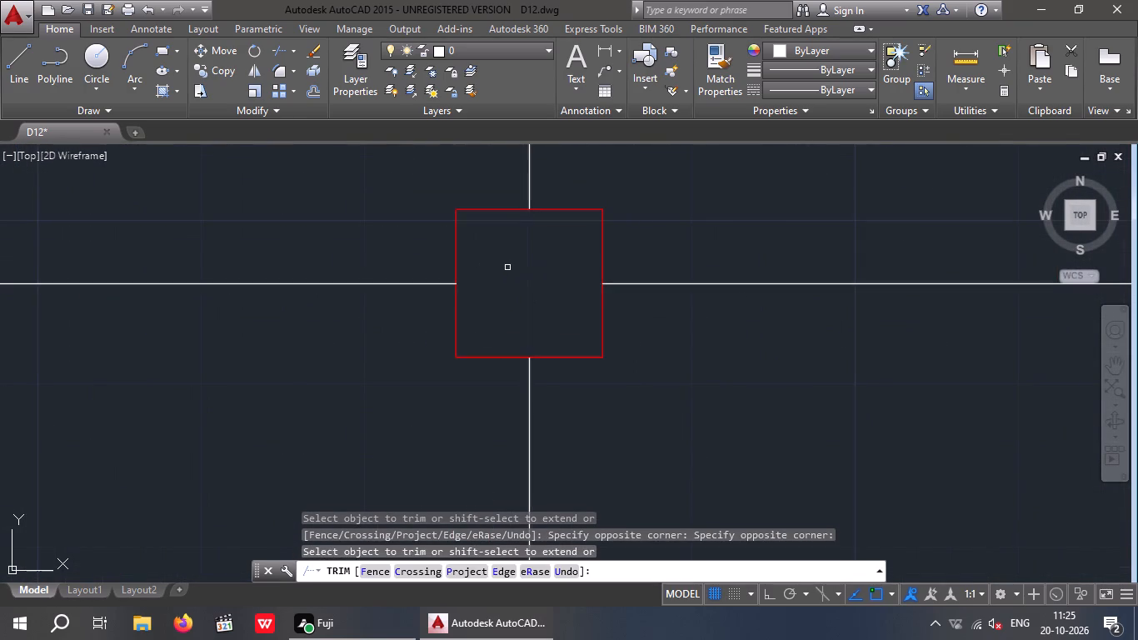
pyautogui.scroll(-4, 507, 267)
pyautogui.scroll(3, 697, 268)
pyautogui.click(720, 294)
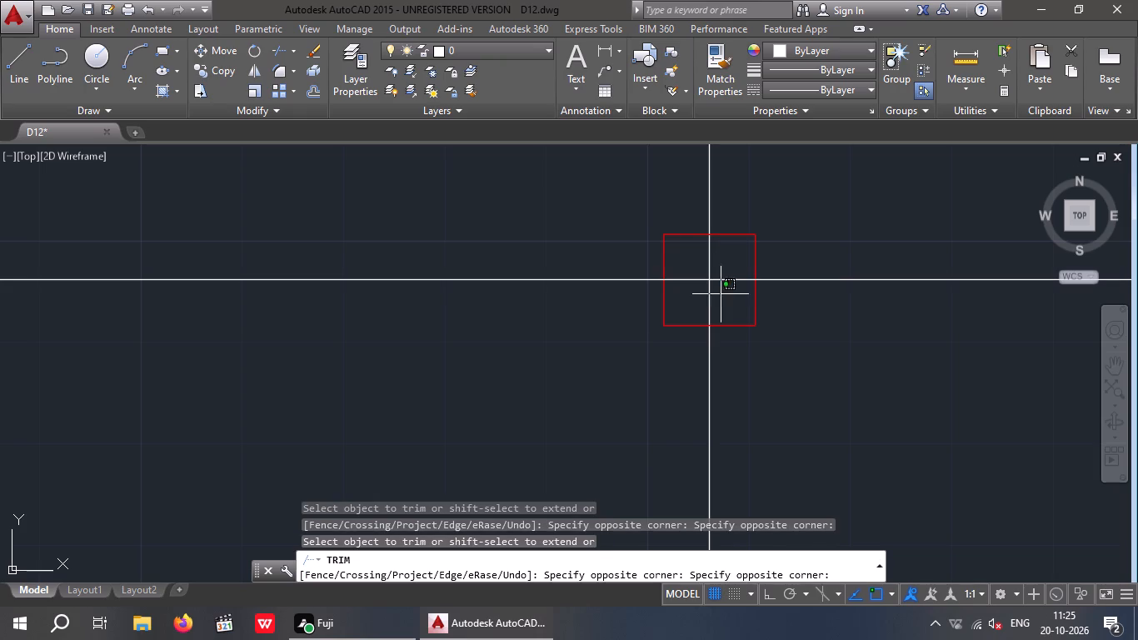
pyautogui.click(701, 264)
# Trim the centreline segments inside the third row's marker on the third vertical centreline.
pyautogui.scroll(-5, 704, 262)
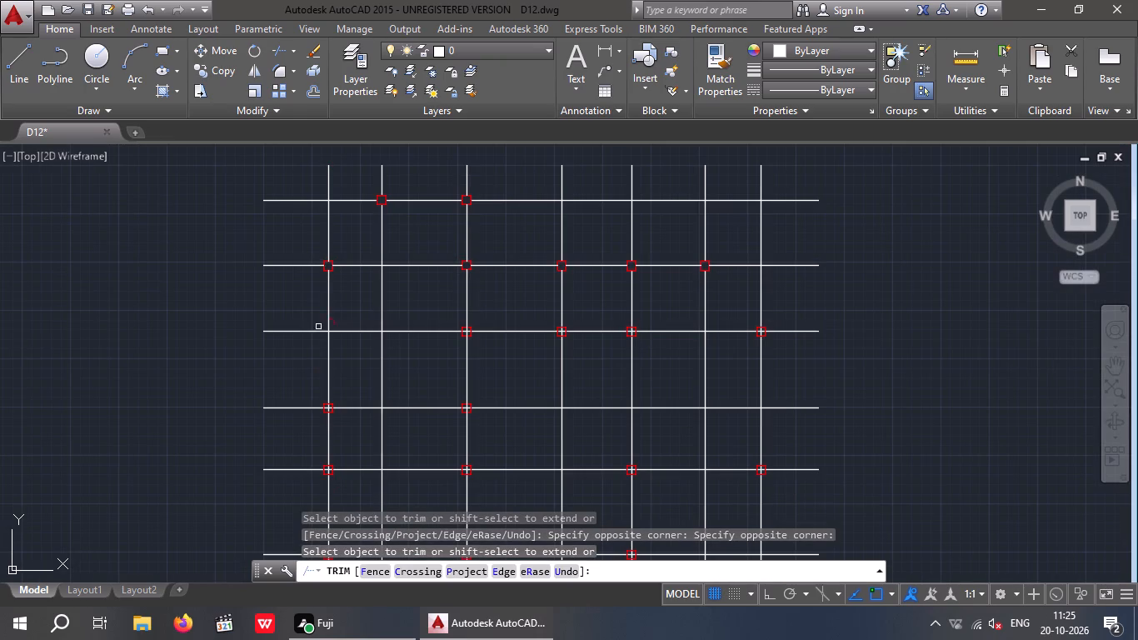
pyautogui.scroll(6, 462, 334)
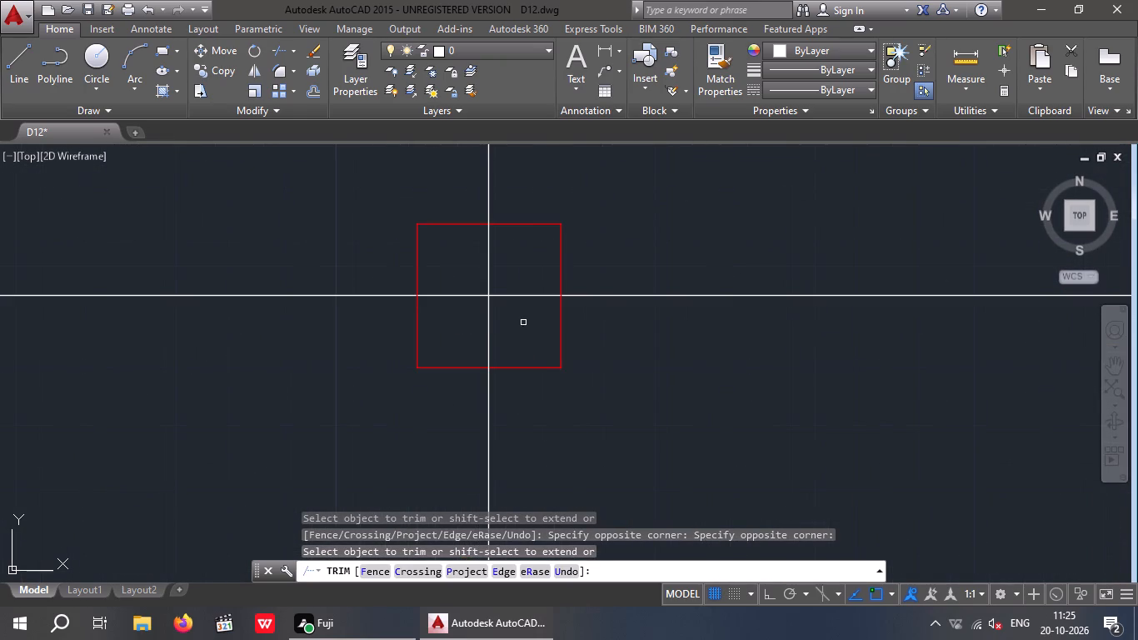
pyautogui.moveTo(523, 322); pyautogui.dragTo(507, 327)
pyautogui.click(472, 281)
# Trim the centreline segments inside the third row's marker on the fourth vertical centreline.
pyautogui.scroll(-5, 472, 281)
pyautogui.scroll(2, 622, 286)
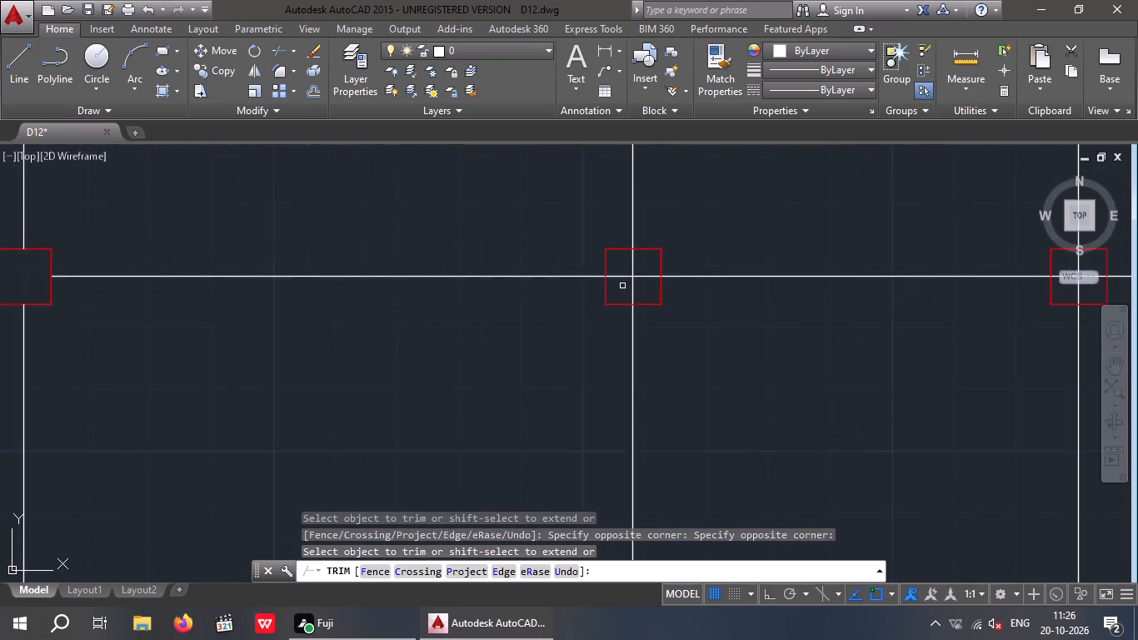
pyautogui.scroll(4, 622, 286)
pyautogui.moveTo(667, 286); pyautogui.dragTo(660, 288)
pyautogui.click(646, 197)
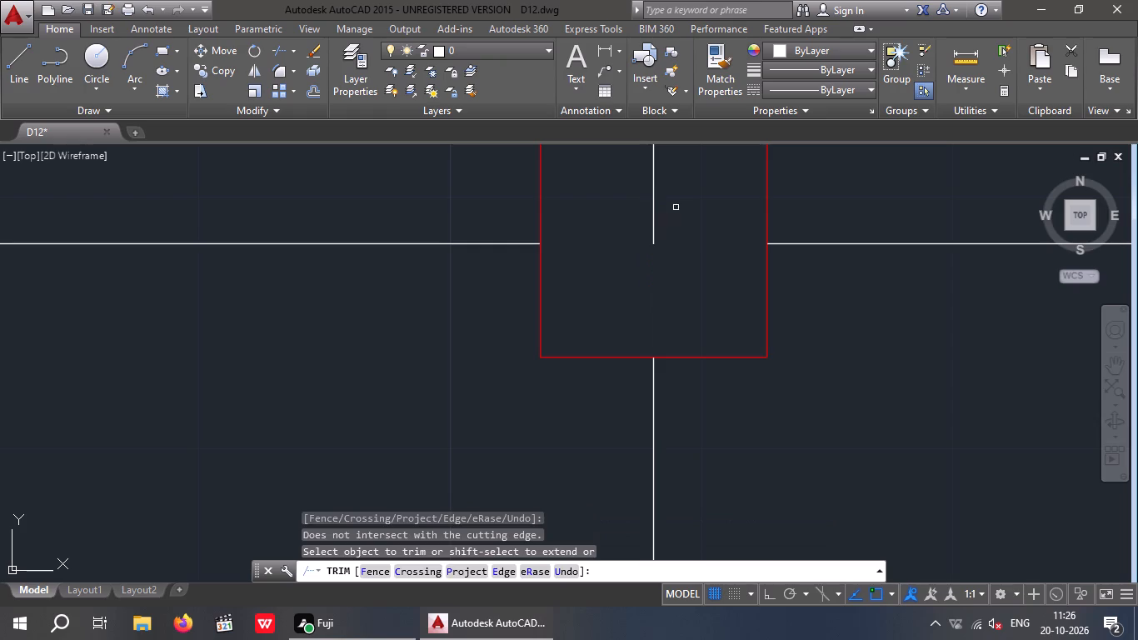
pyautogui.moveTo(677, 198); pyautogui.dragTo(646, 227)
pyautogui.scroll(-2, 631, 232)
pyautogui.moveTo(631, 234); pyautogui.dragTo(615, 293, button='middle')
pyautogui.click(615, 292)
# Trim the centreline segments inside the third row's marker on the fifth vertical centreline.
pyautogui.scroll(-4, 615, 292)
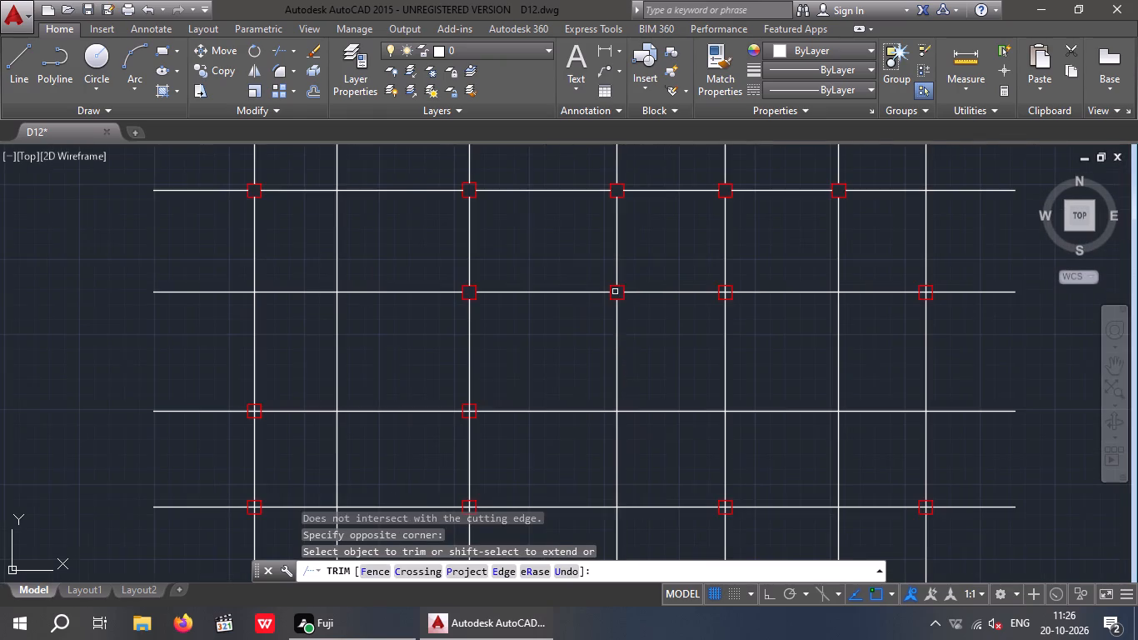
pyautogui.scroll(4, 727, 293)
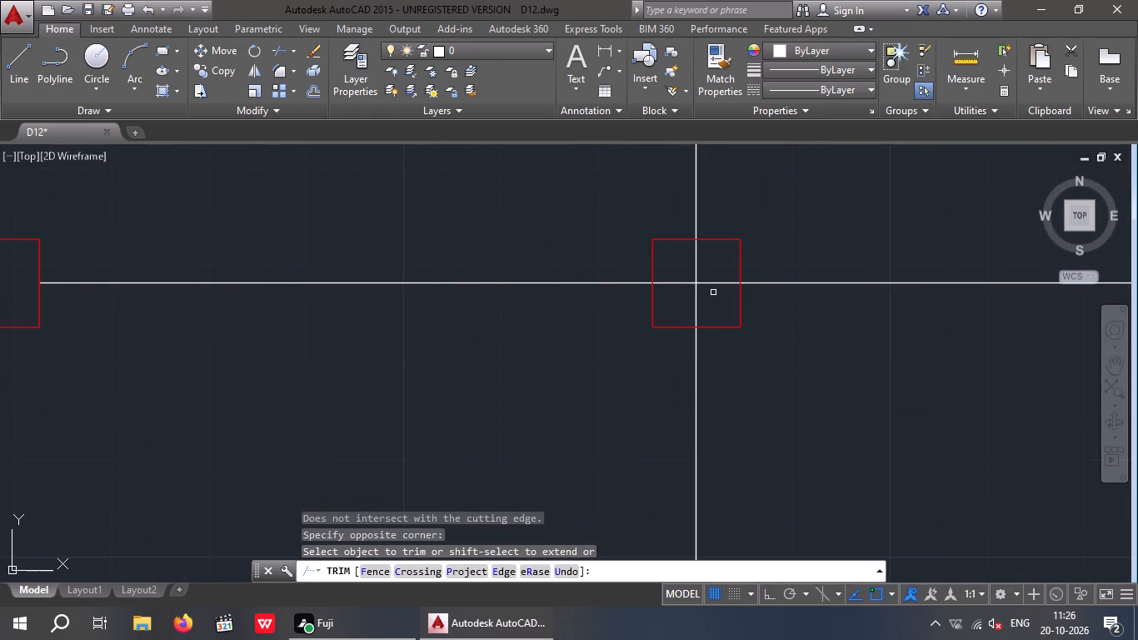
pyautogui.click(713, 301)
pyautogui.click(674, 272)
pyautogui.scroll(-4, 694, 277)
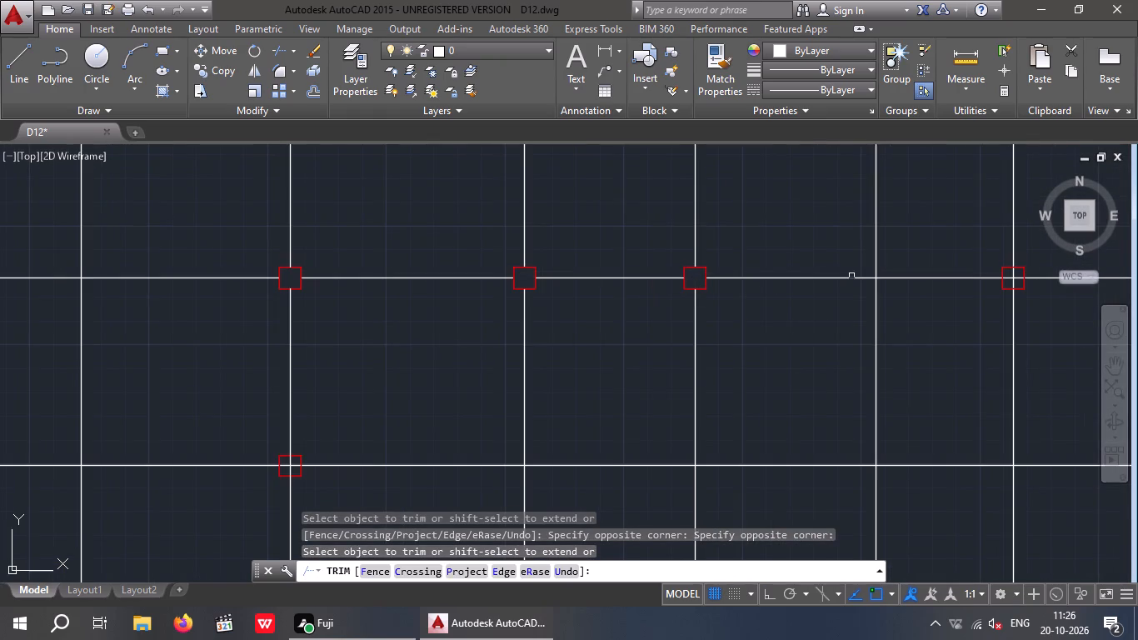
# Trim the centreline segments inside the third row's marker on the seventh vertical centreline.
pyautogui.moveTo(851, 276); pyautogui.dragTo(533, 344, button='middle')
pyautogui.scroll(4, 694, 349)
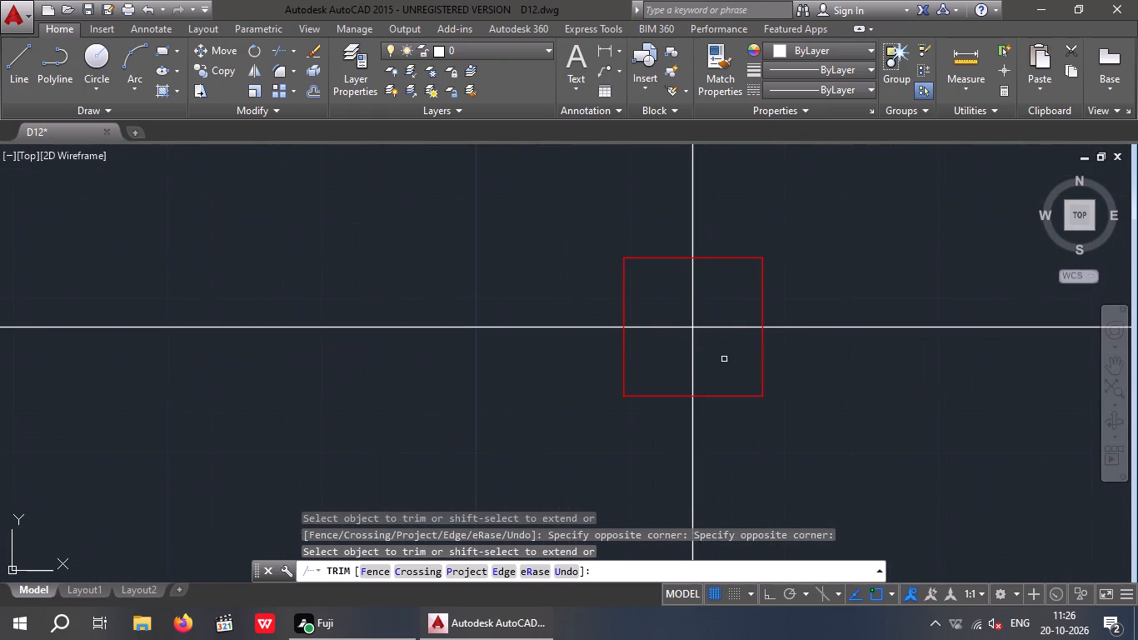
pyautogui.click(724, 359)
pyautogui.click(662, 309)
pyautogui.scroll(-5, 679, 304)
# Trim the centreline segments inside the fourth row's markers on the first and third vertical centrelines.
pyautogui.moveTo(583, 366); pyautogui.dragTo(602, 332, button='middle')
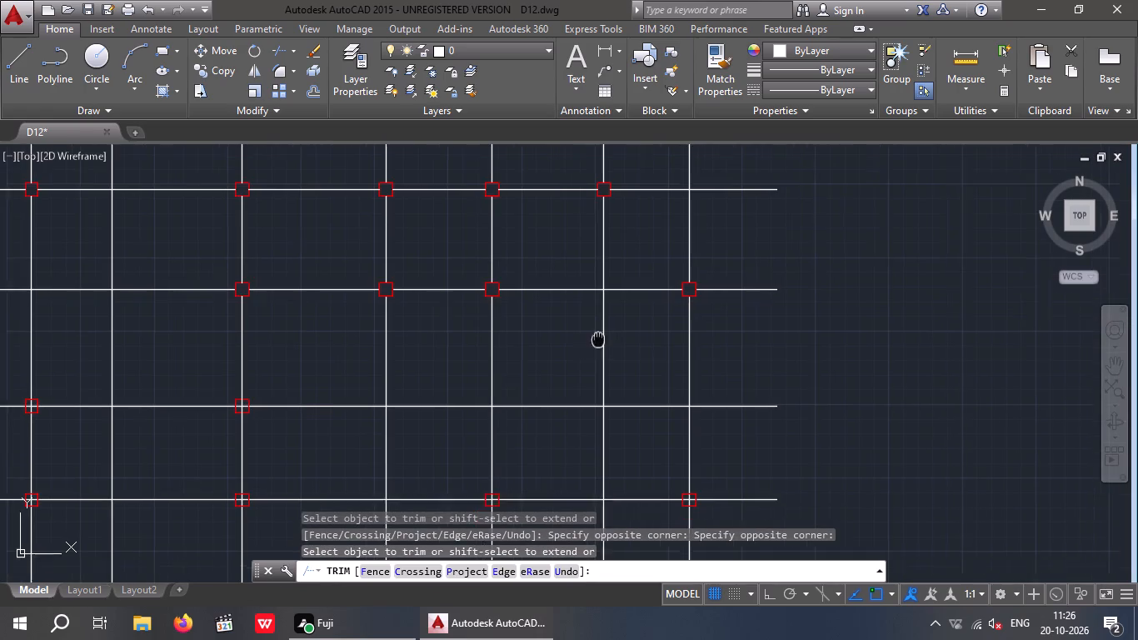
pyautogui.moveTo(602, 332); pyautogui.dragTo(681, 249, button='middle')
pyautogui.scroll(6, 122, 308)
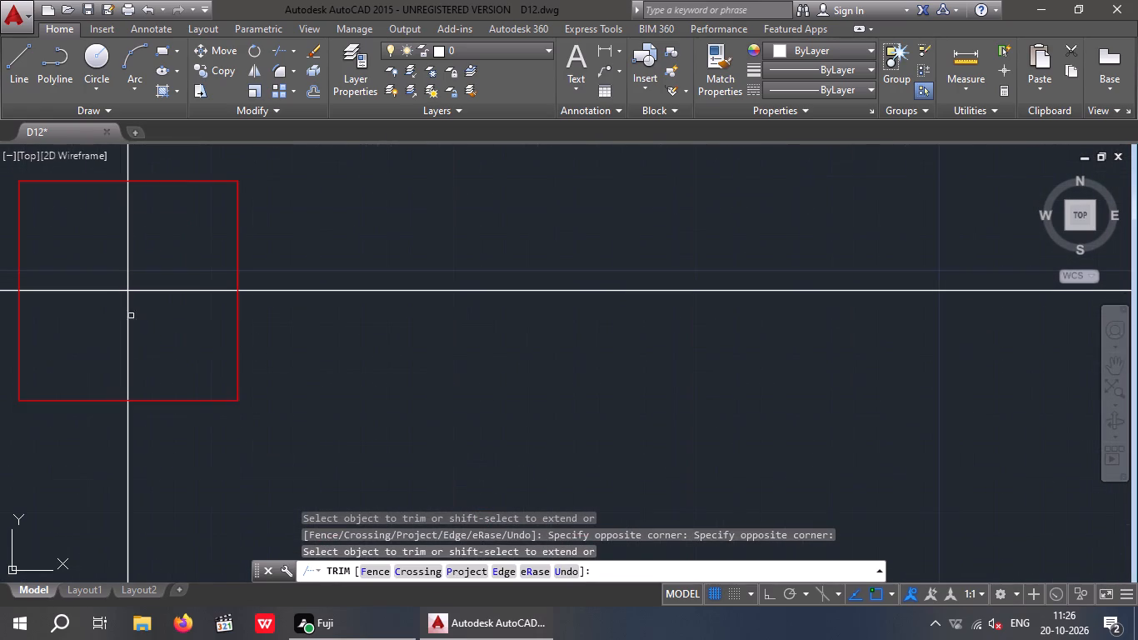
pyautogui.click(149, 329)
pyautogui.click(108, 265)
pyautogui.scroll(-5, 127, 261)
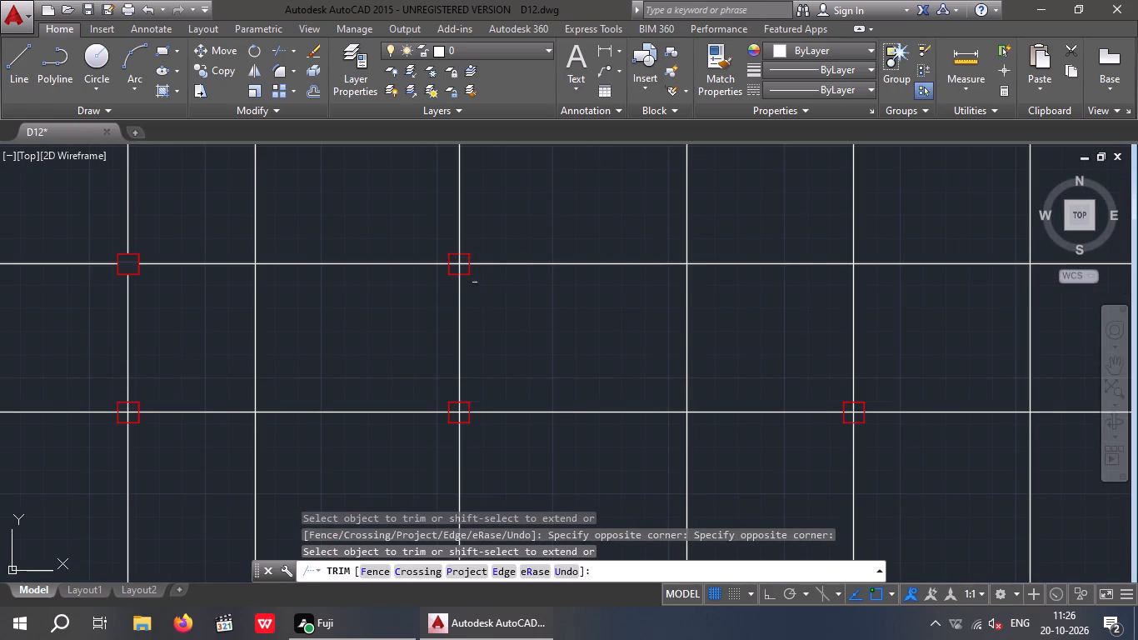
pyautogui.scroll(4, 462, 267)
pyautogui.click(457, 285)
pyautogui.click(405, 227)
pyautogui.scroll(-5, 405, 227)
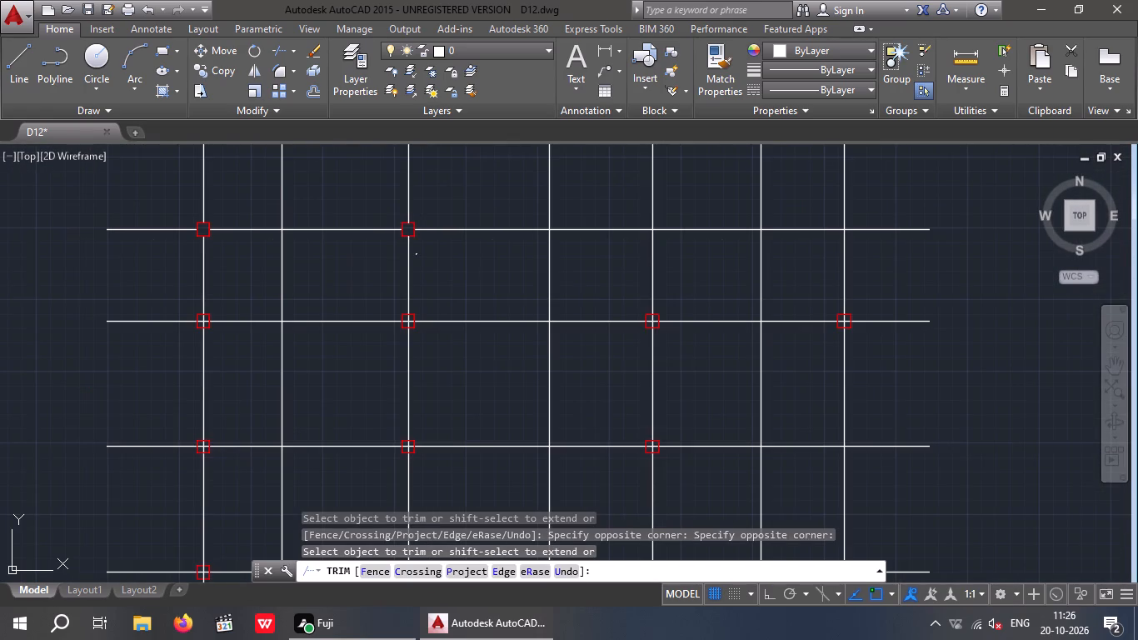
# Trim the centreline segments inside the fifth row's markers on the seventh and fifth vertical centrelines.
pyautogui.scroll(4, 852, 323)
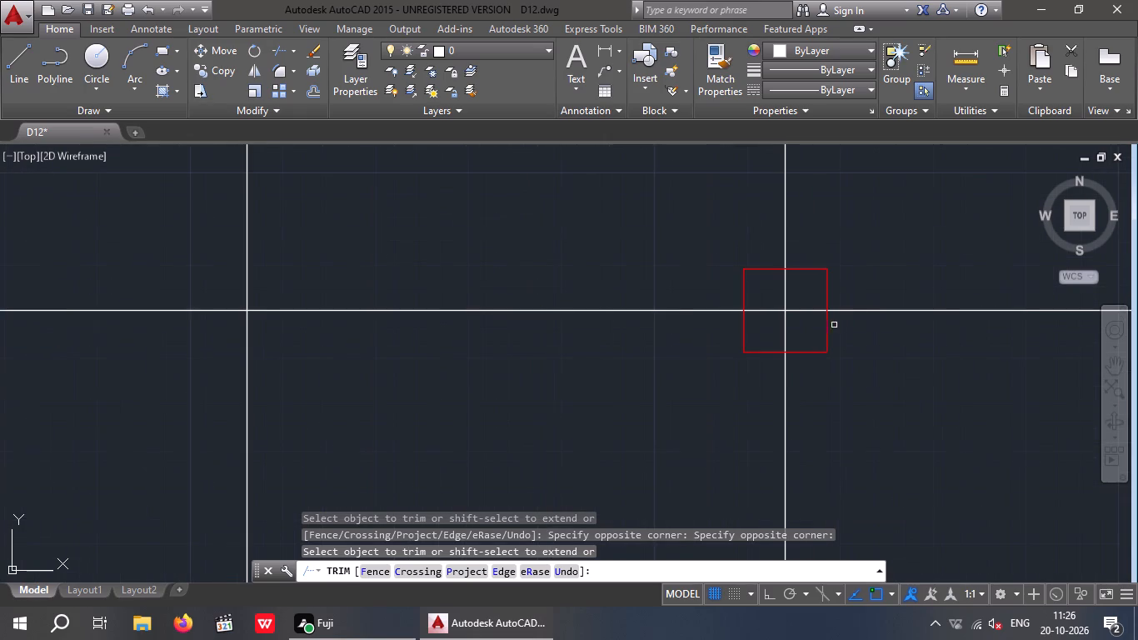
pyautogui.moveTo(801, 326); pyautogui.dragTo(801, 333)
pyautogui.click(774, 295)
pyautogui.scroll(-4, 774, 297)
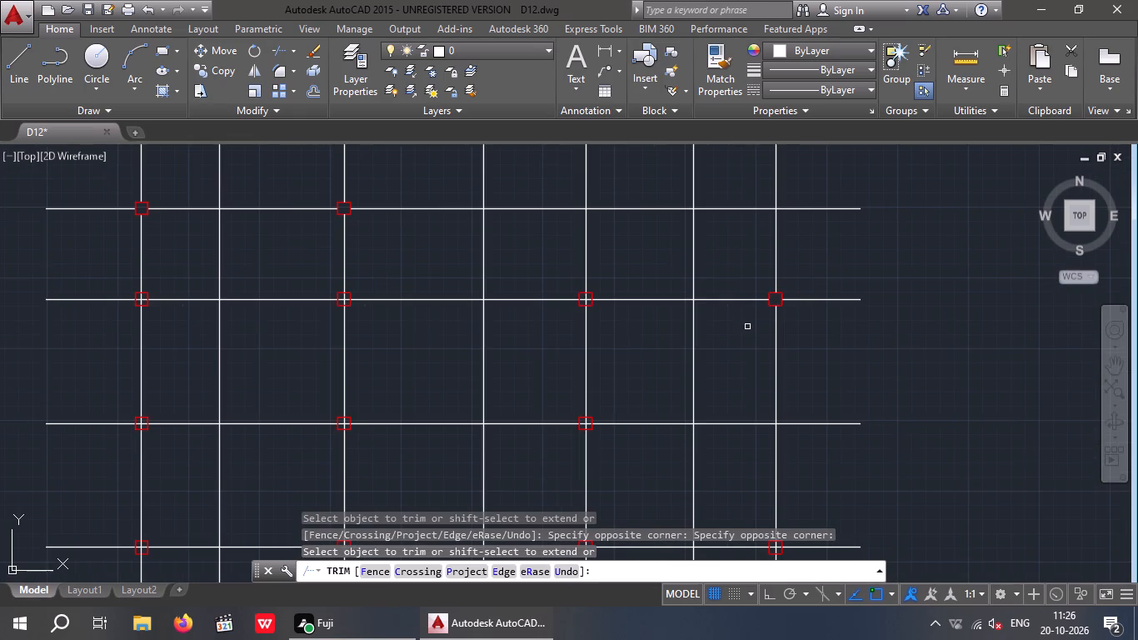
pyautogui.scroll(6, 584, 301)
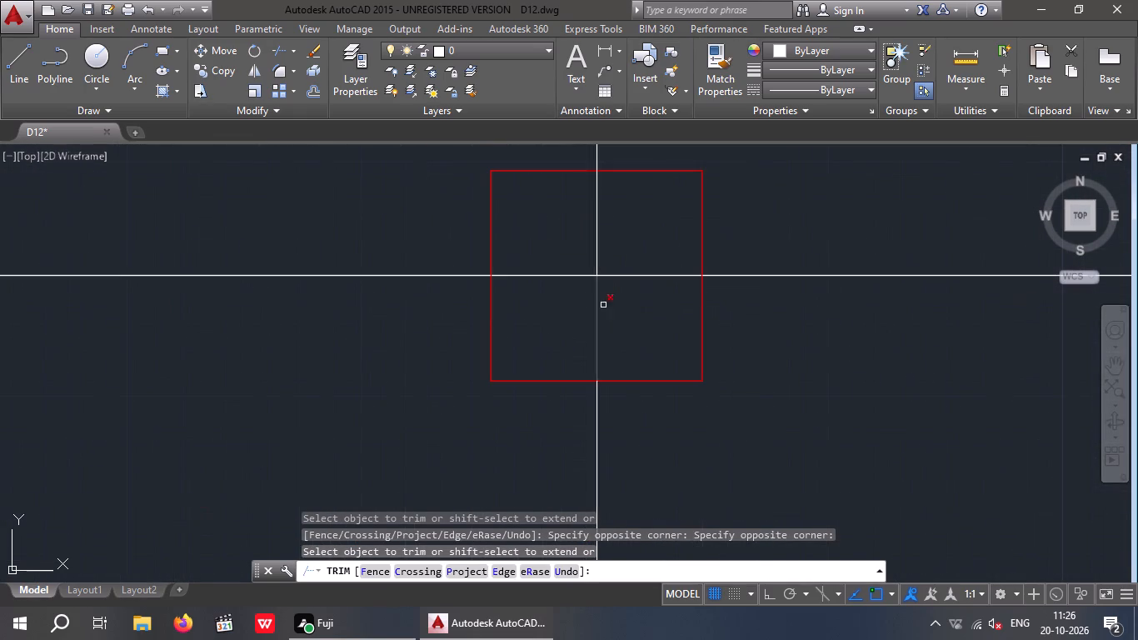
pyautogui.moveTo(623, 316); pyautogui.dragTo(616, 331)
pyautogui.click(567, 249)
pyautogui.scroll(-5, 574, 252)
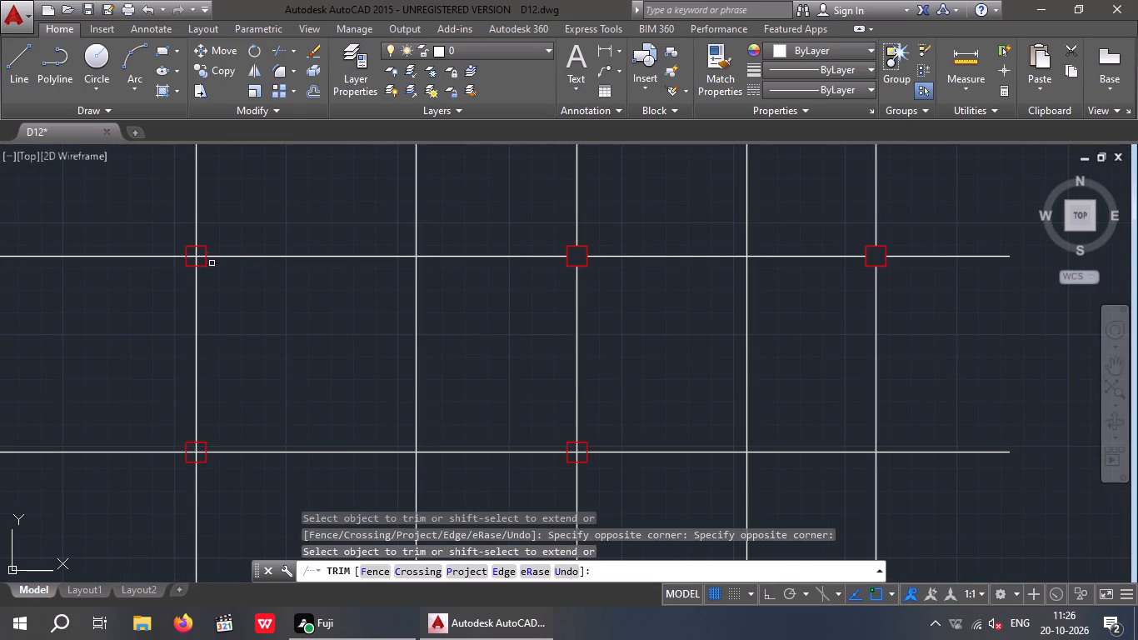
# Trim the centreline segments inside the fifth row's marker on the third vertical centreline.
pyautogui.scroll(5, 193, 260)
pyautogui.moveTo(270, 269); pyautogui.dragTo(252, 276)
pyautogui.click(197, 203)
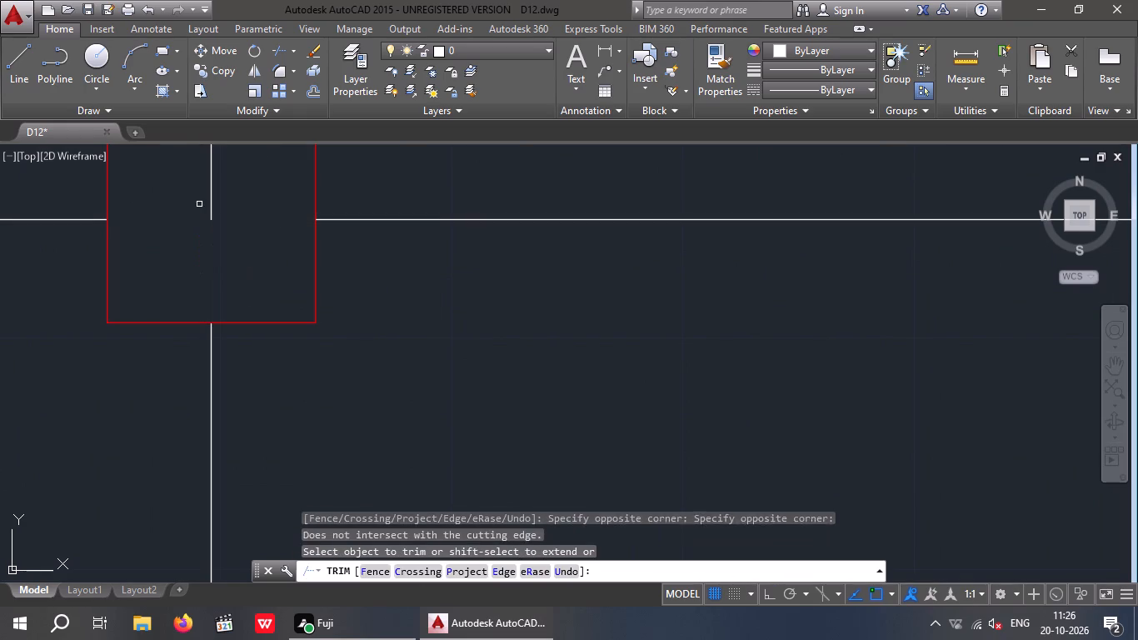
pyautogui.moveTo(235, 261); pyautogui.dragTo(260, 345, button='middle')
pyautogui.moveTo(274, 262); pyautogui.dragTo(224, 296)
pyautogui.click(217, 295)
pyautogui.scroll(-4, 262, 267)
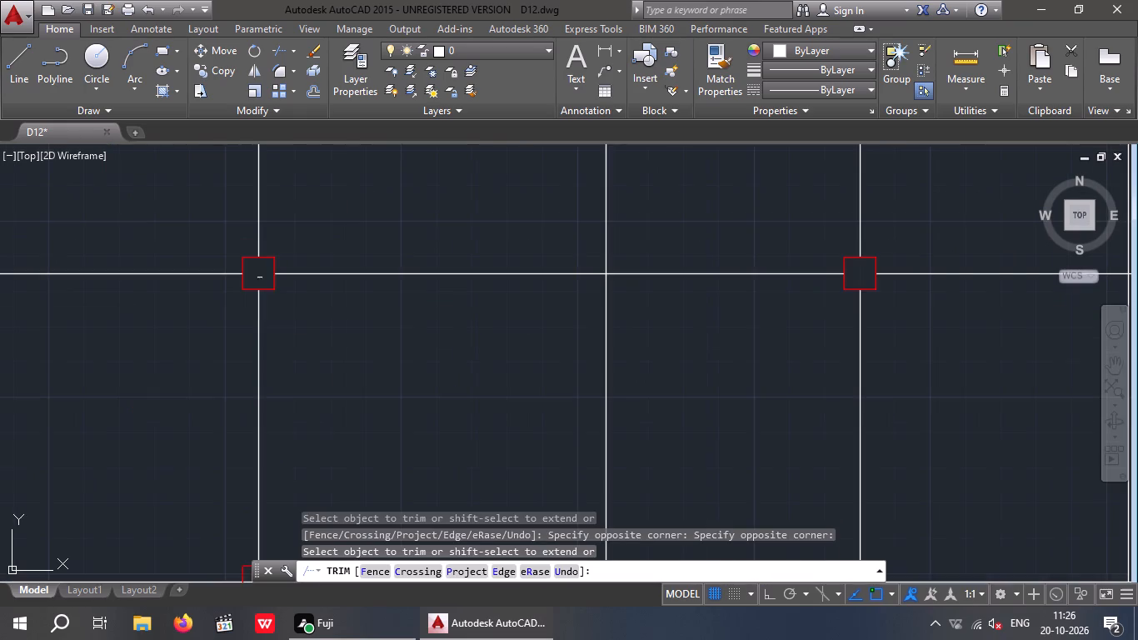
# Trim the centreline segments inside the fifth row's marker on the first vertical centreline.
pyautogui.moveTo(176, 332); pyautogui.dragTo(425, 372, button='middle')
pyautogui.scroll(-3, 433, 373)
pyautogui.scroll(2, 327, 353)
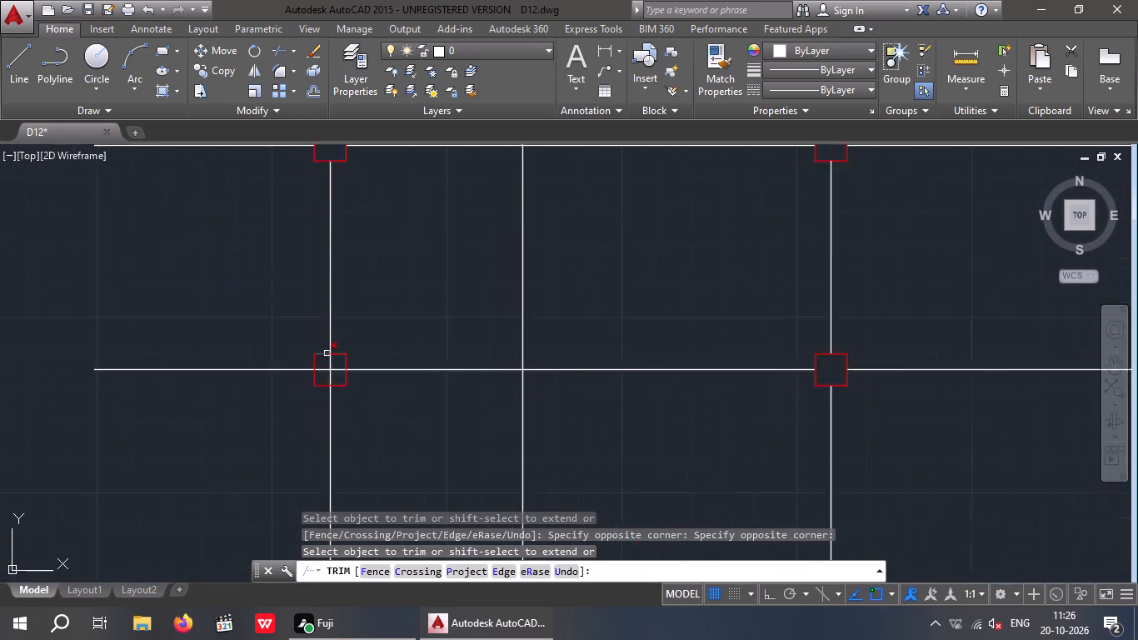
pyautogui.scroll(4, 327, 353)
pyautogui.click(352, 417)
pyautogui.click(327, 370)
pyautogui.scroll(-4, 332, 359)
# Trim the centreline segments inside the sixth row's markers on the first and third vertical centrelines.
pyautogui.moveTo(353, 422); pyautogui.dragTo(365, 347, button='middle')
pyautogui.scroll(-1, 365, 312)
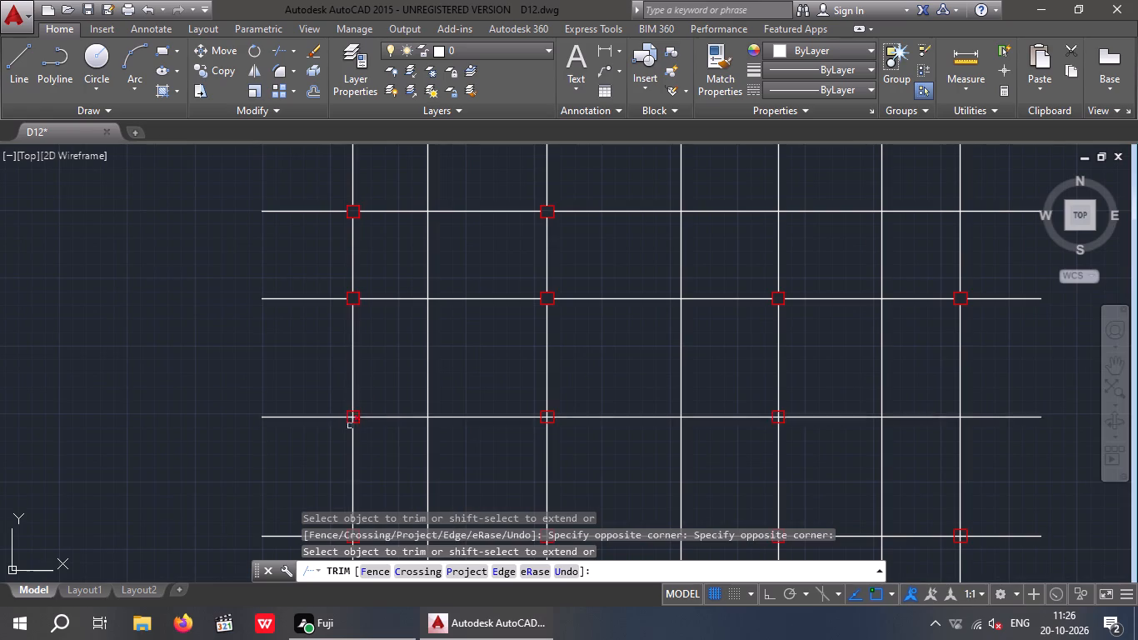
pyautogui.scroll(1, 350, 426)
pyautogui.scroll(-1, 350, 426)
pyautogui.scroll(5, 350, 426)
pyautogui.click(357, 422)
pyautogui.click(328, 379)
pyautogui.scroll(-5, 340, 368)
pyautogui.scroll(6, 534, 372)
pyautogui.click(484, 422)
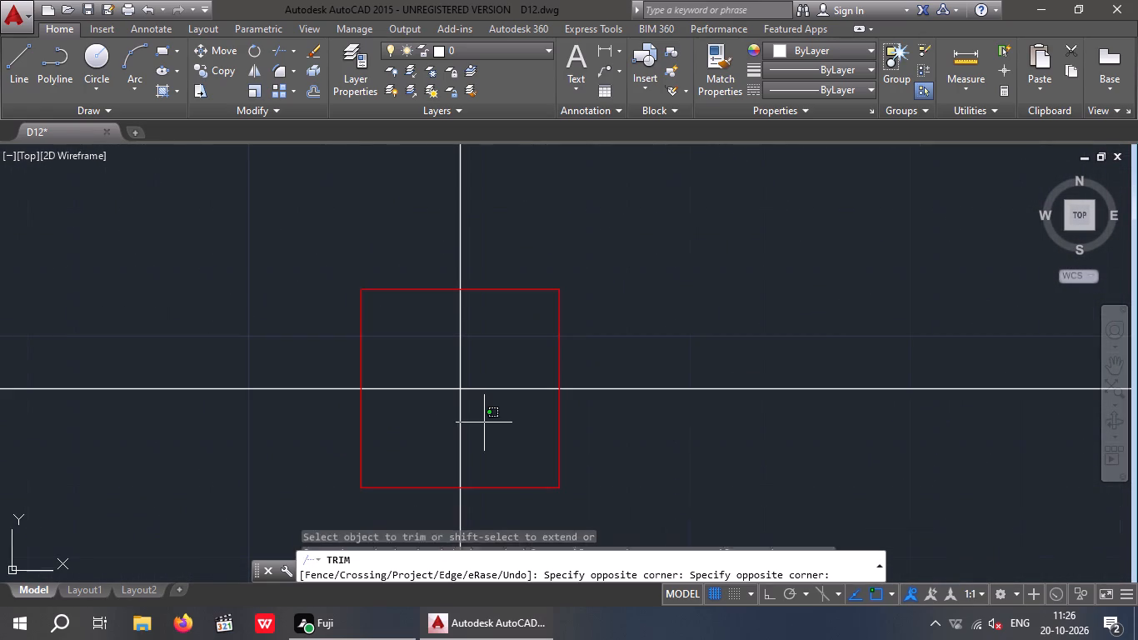
pyautogui.click(436, 366)
pyautogui.scroll(-5, 452, 349)
# Trim the centreline segments inside the sixth row's marker on the fifth vertical centreline.
pyautogui.moveTo(720, 394); pyautogui.dragTo(457, 400, button='middle')
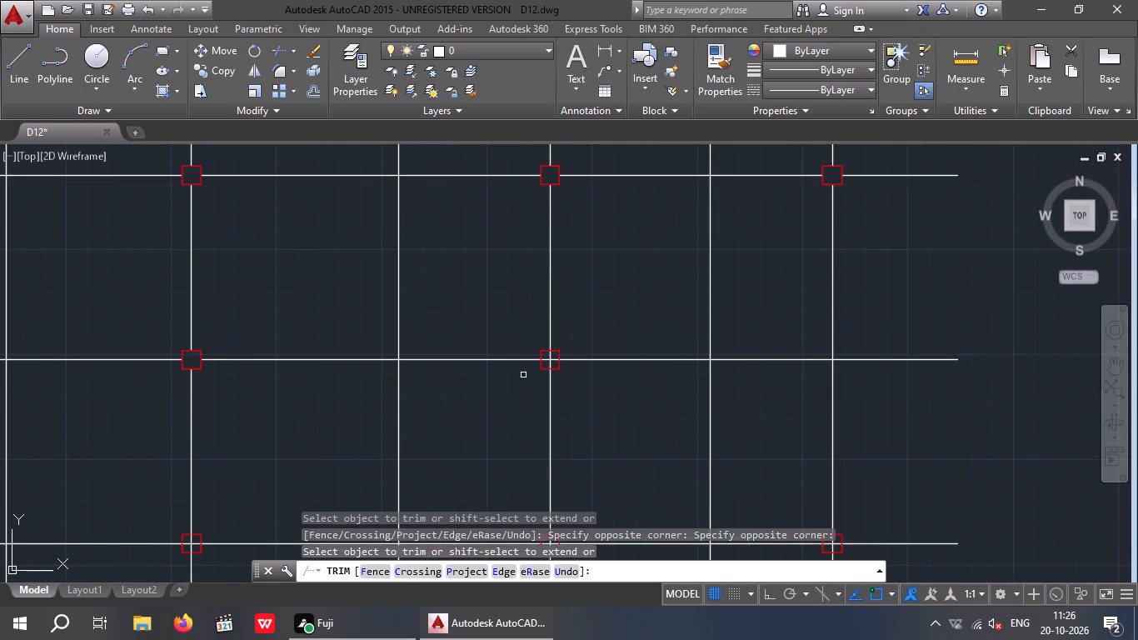
pyautogui.scroll(4, 544, 363)
pyautogui.moveTo(597, 372); pyautogui.dragTo(584, 370)
pyautogui.click(531, 317)
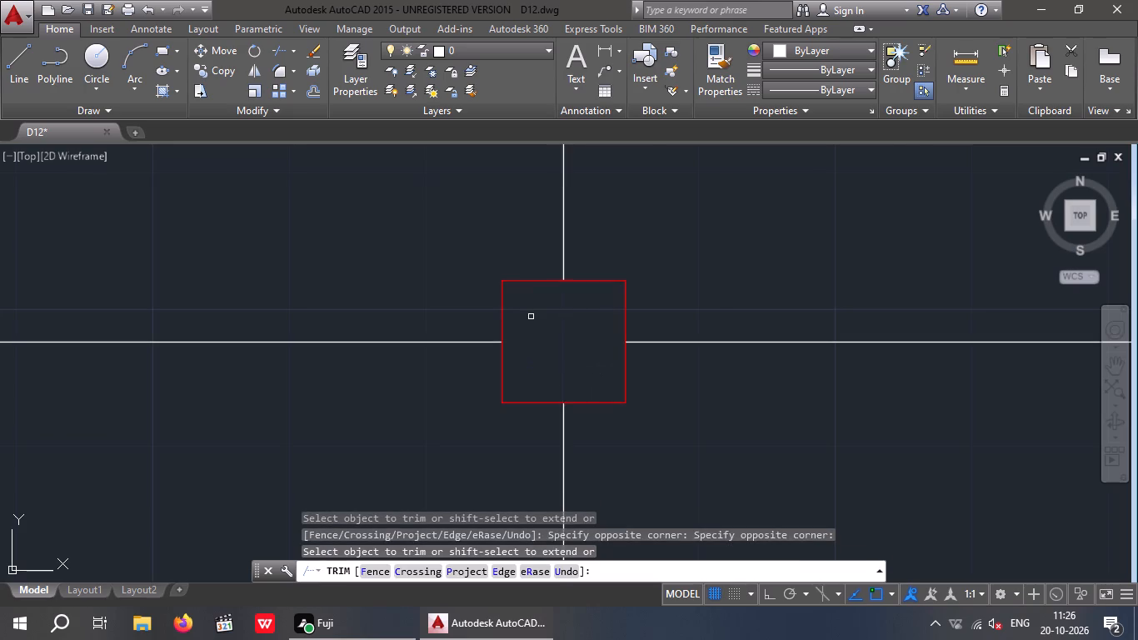
pyautogui.scroll(-6, 531, 317)
# Trim the centreline segments inside the bottom row's markers on the seventh and fifth vertical centrelines.
pyautogui.scroll(5, 716, 447)
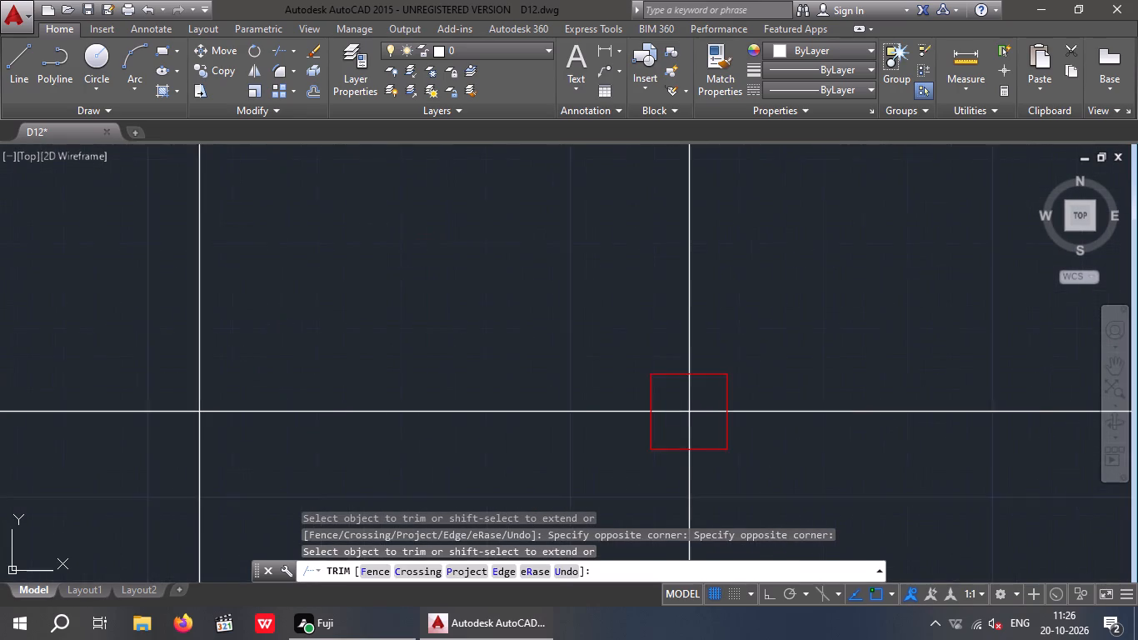
pyautogui.click(706, 450)
pyautogui.click(678, 393)
pyautogui.scroll(-6, 681, 392)
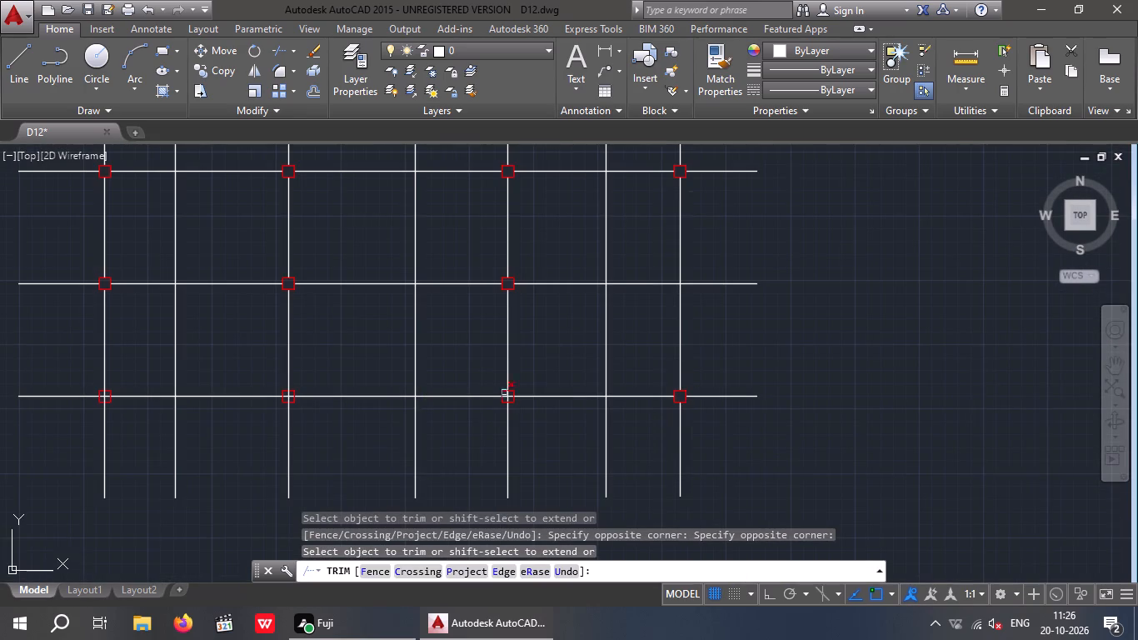
pyautogui.scroll(6, 505, 402)
pyautogui.click(513, 393)
pyautogui.click(442, 307)
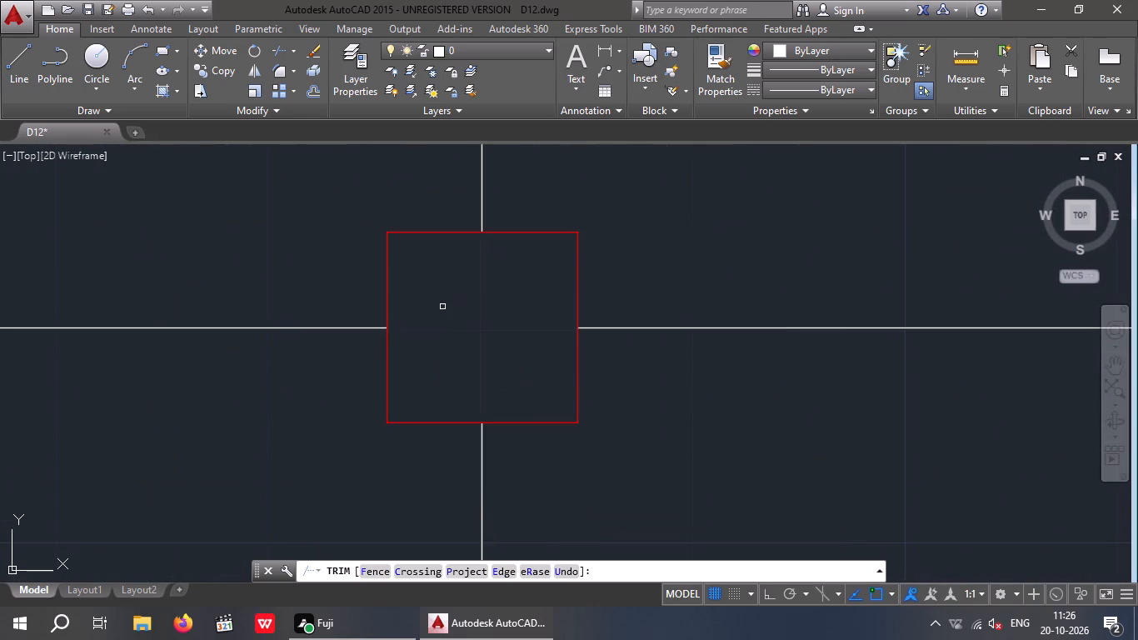
pyautogui.scroll(-5, 484, 289)
# Trim the centreline segments inside the bottom row's marker on the third vertical centreline.
pyautogui.scroll(5, 138, 292)
pyautogui.moveTo(191, 358); pyautogui.dragTo(175, 341)
pyautogui.click(128, 263)
pyautogui.scroll(-5, 129, 264)
# Trim the centreline segments inside the bottom row's marker on the first vertical centreline and finish trimming.
pyautogui.moveTo(182, 391); pyautogui.dragTo(636, 400, button='middle')
pyautogui.scroll(5, 294, 296)
pyautogui.click(331, 315)
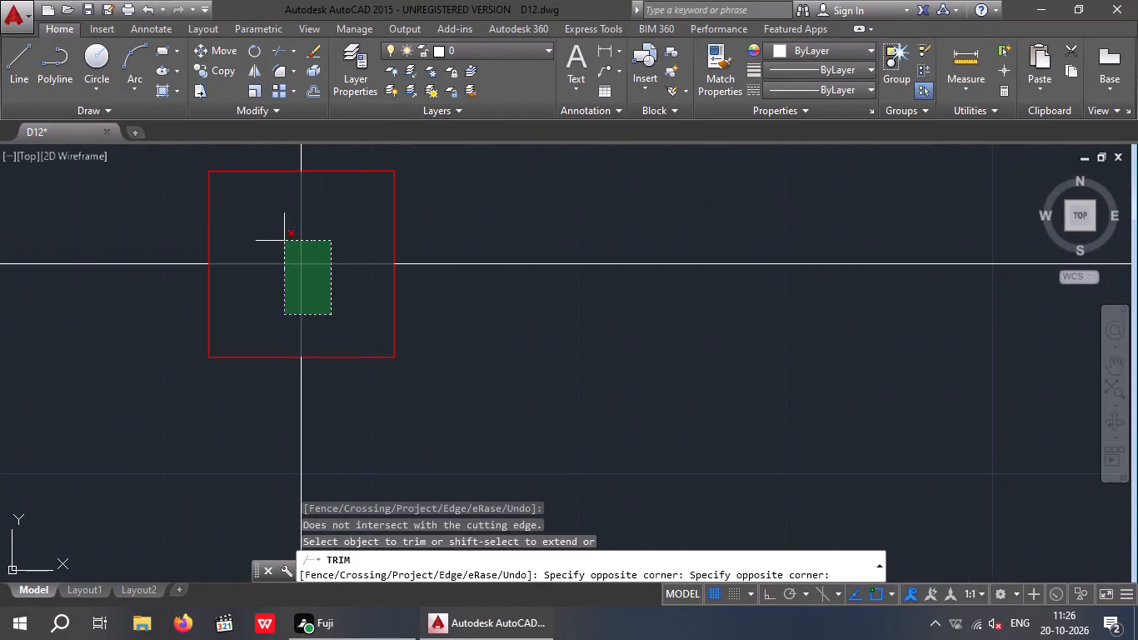
pyautogui.click(283, 238)
pyautogui.scroll(-4, 290, 234)
pyautogui.scroll(-3, 353, 334)
pyautogui.press('Escape')
pyautogui.press('Escape')
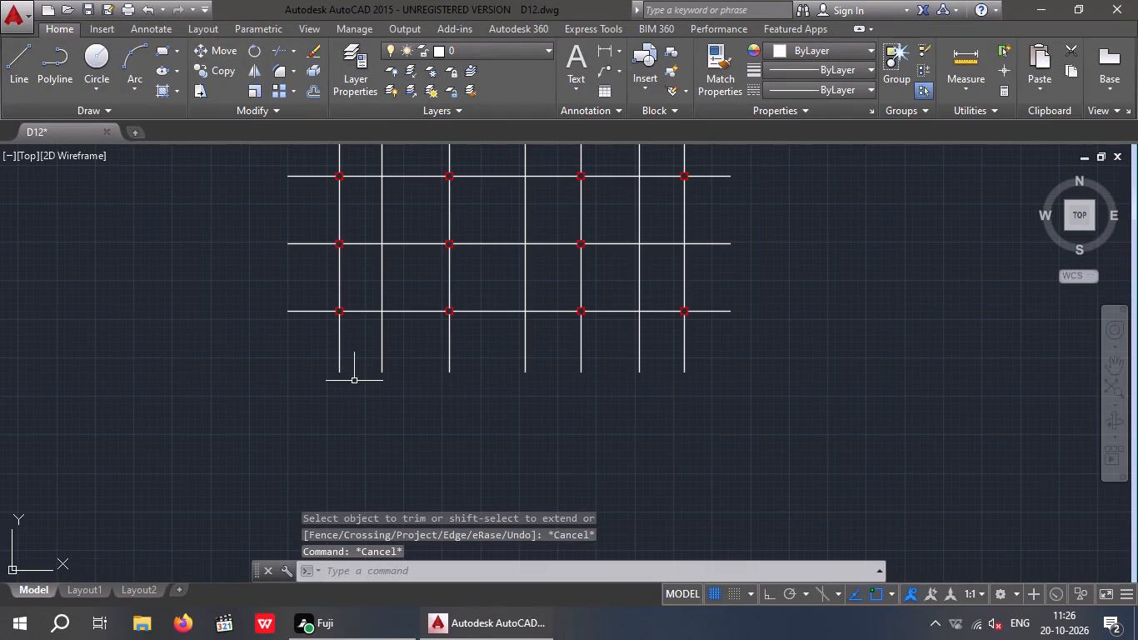
pyautogui.press('Escape')
pyautogui.press('Escape')
pyautogui.press('Escape')
# Hatch the bottom row's four column markers with the SOLID pattern in Red.
pyautogui.click(163, 92)
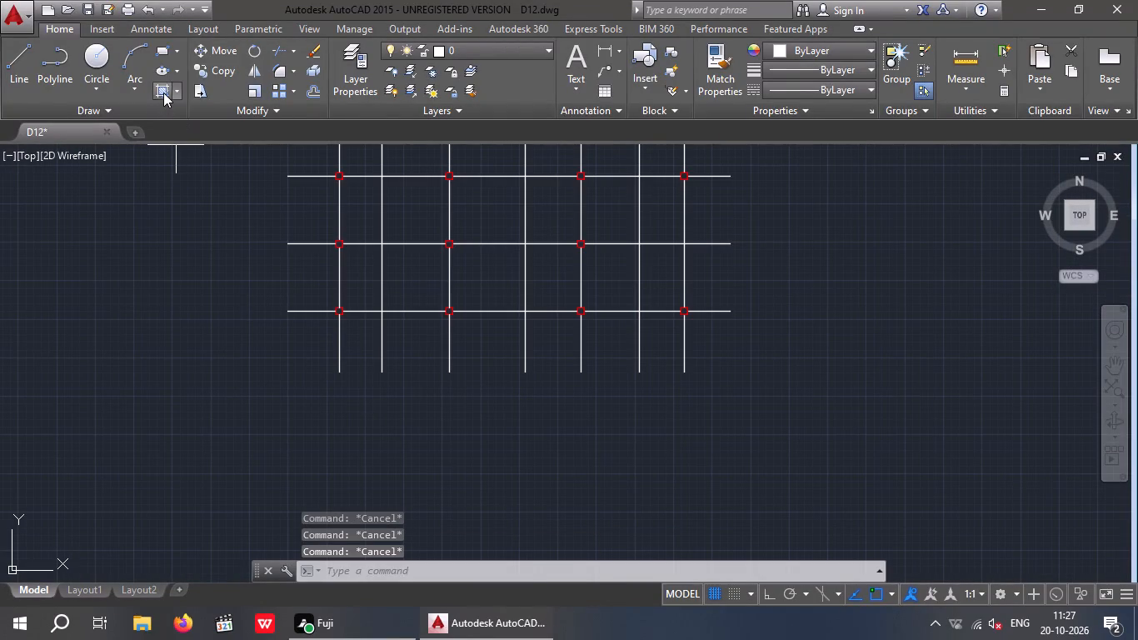
pyautogui.click(162, 58)
pyautogui.click(478, 72)
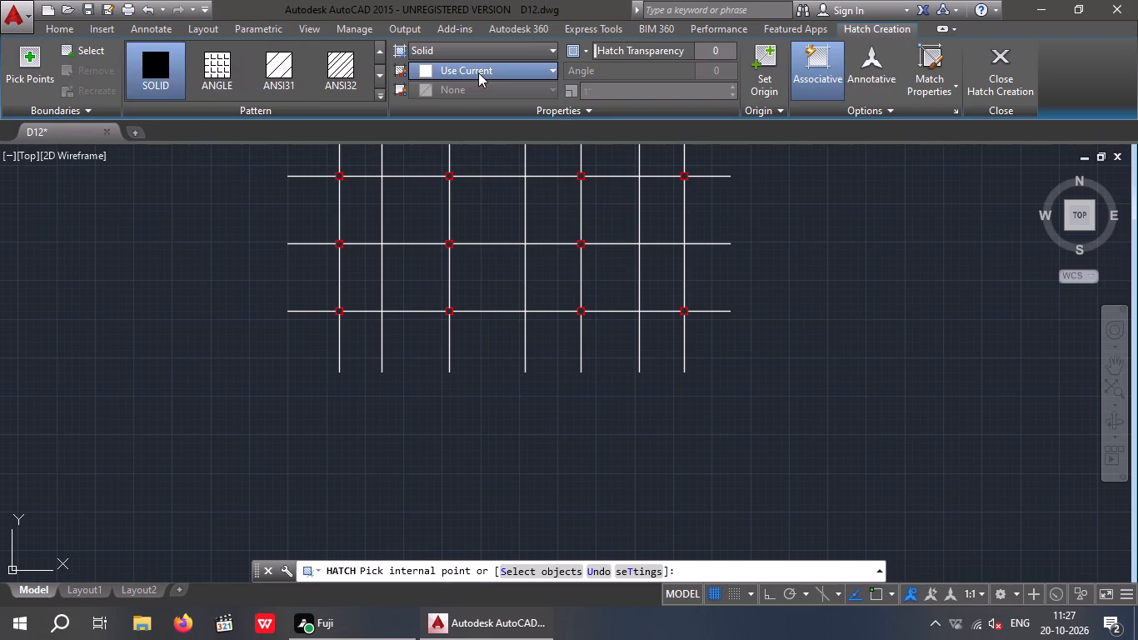
pyautogui.click(422, 262)
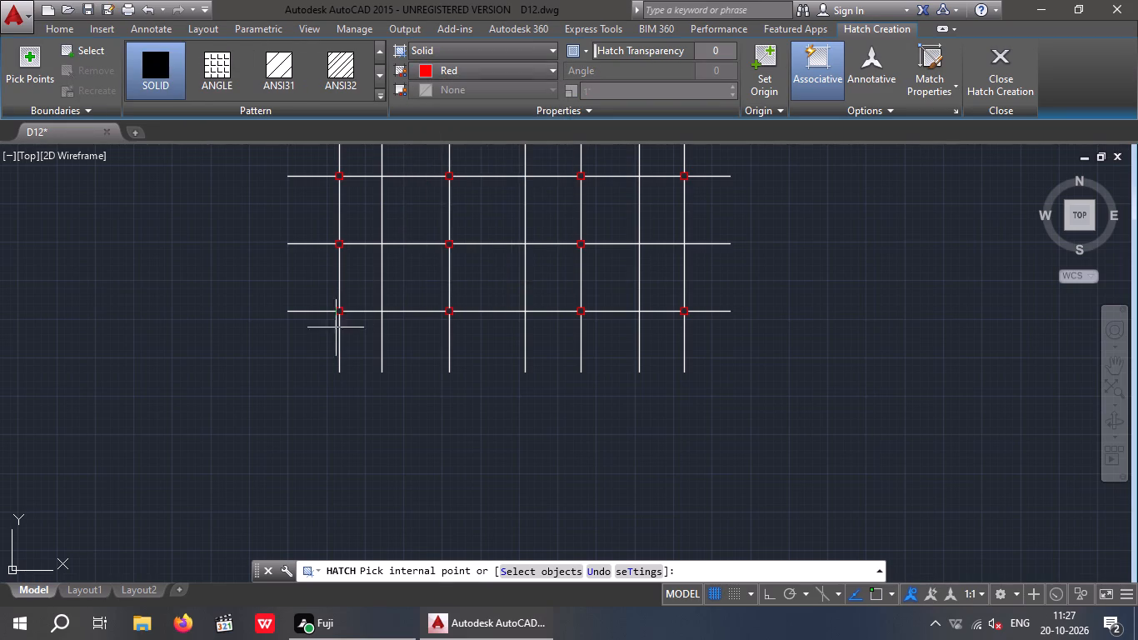
pyautogui.scroll(4, 335, 320)
pyautogui.click(349, 264)
pyautogui.scroll(-4, 425, 281)
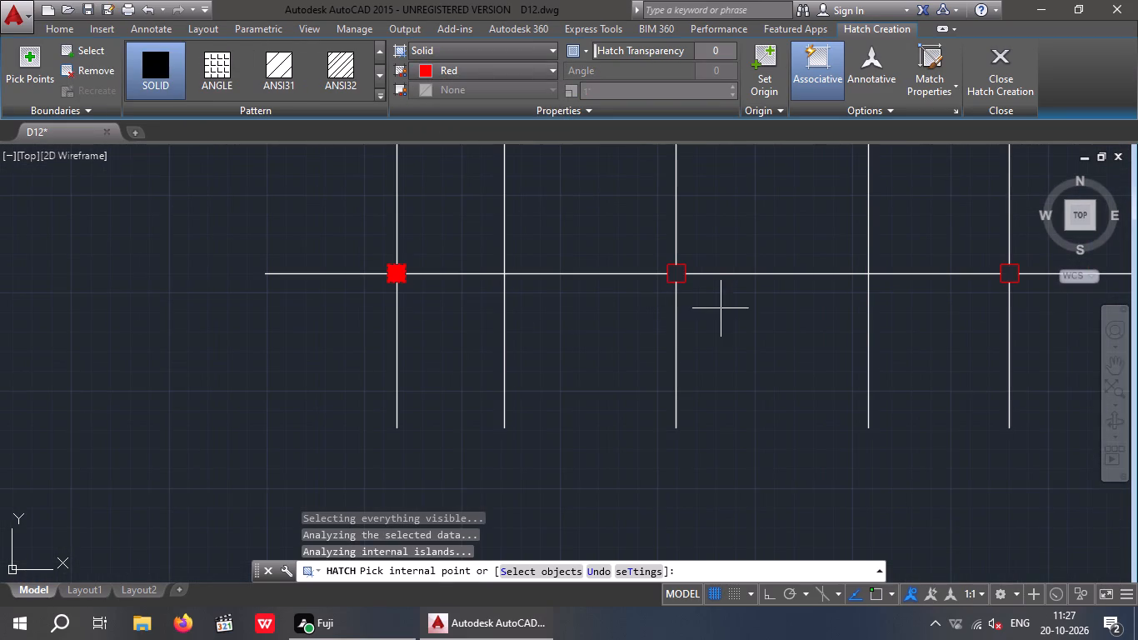
pyautogui.click(679, 272)
pyautogui.moveTo(586, 323); pyautogui.dragTo(251, 391, button='middle')
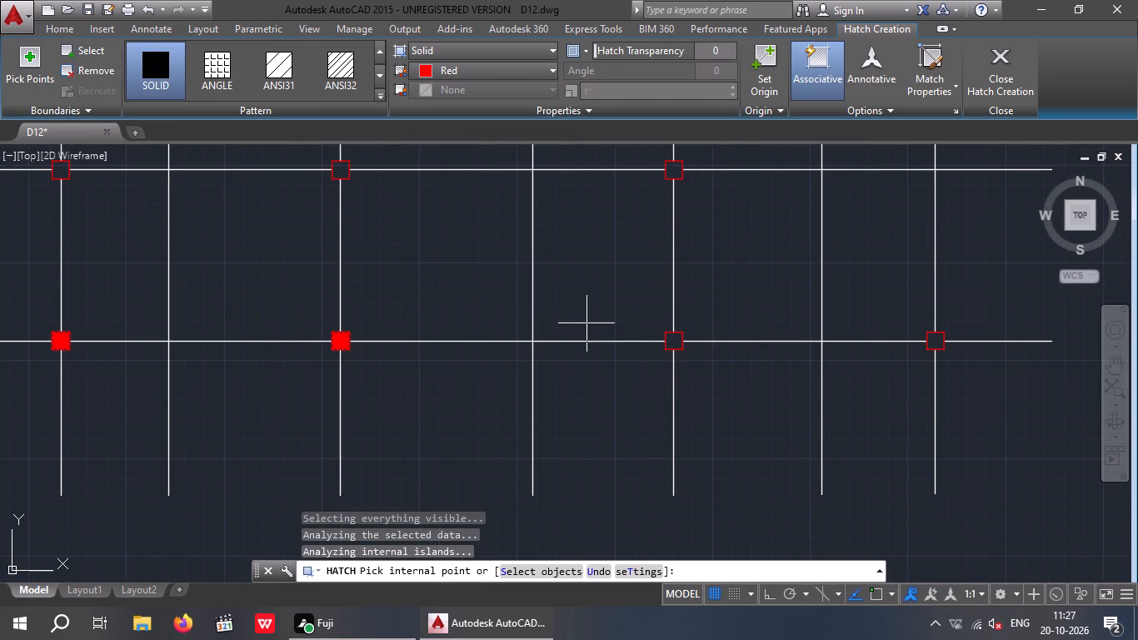
pyautogui.click(678, 339)
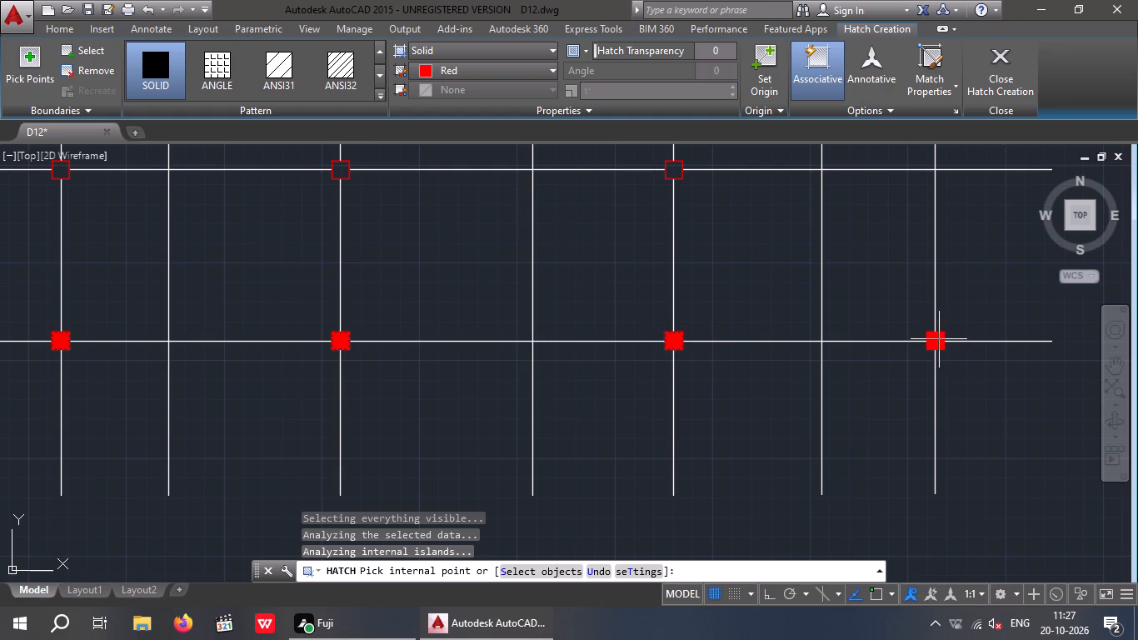
pyautogui.click(939, 339)
# Add the sixth row's three column markers to the solid red hatch.
pyautogui.moveTo(734, 366); pyautogui.dragTo(674, 554, button='middle')
pyautogui.scroll(-1, 675, 552)
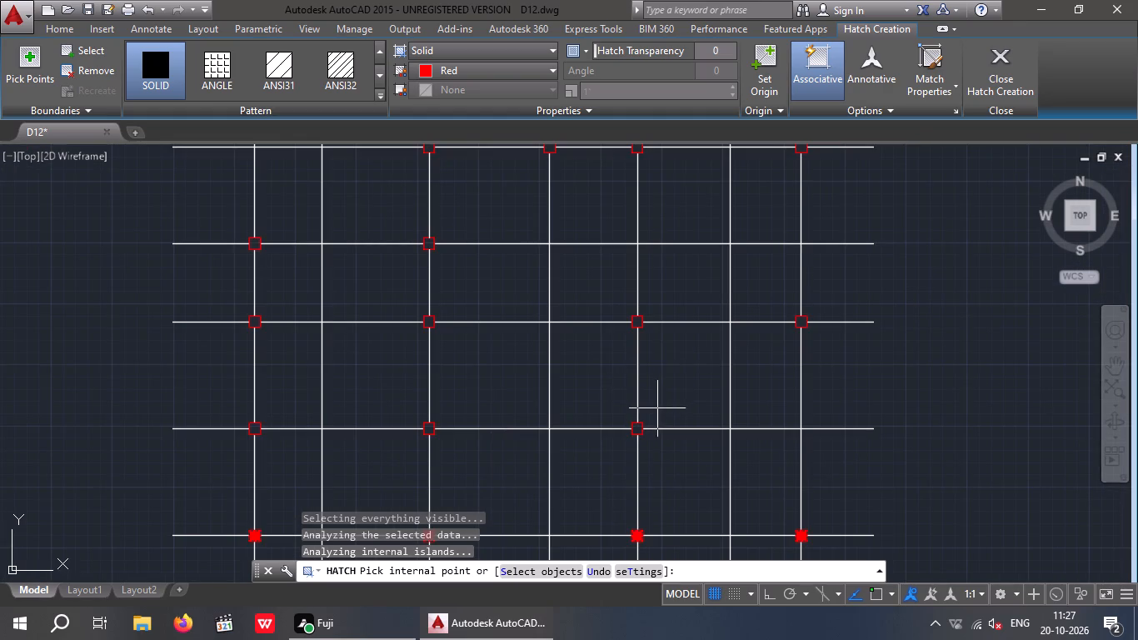
pyautogui.scroll(2, 641, 431)
pyautogui.click(633, 431)
pyautogui.scroll(-3, 493, 370)
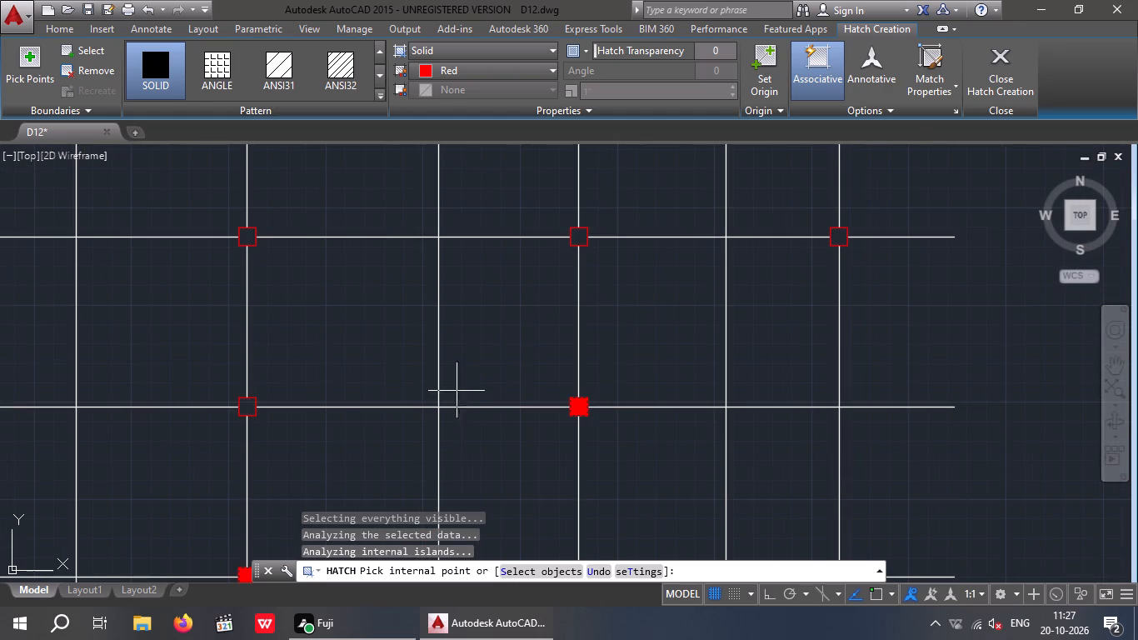
pyautogui.click(245, 407)
pyautogui.scroll(-4, 387, 343)
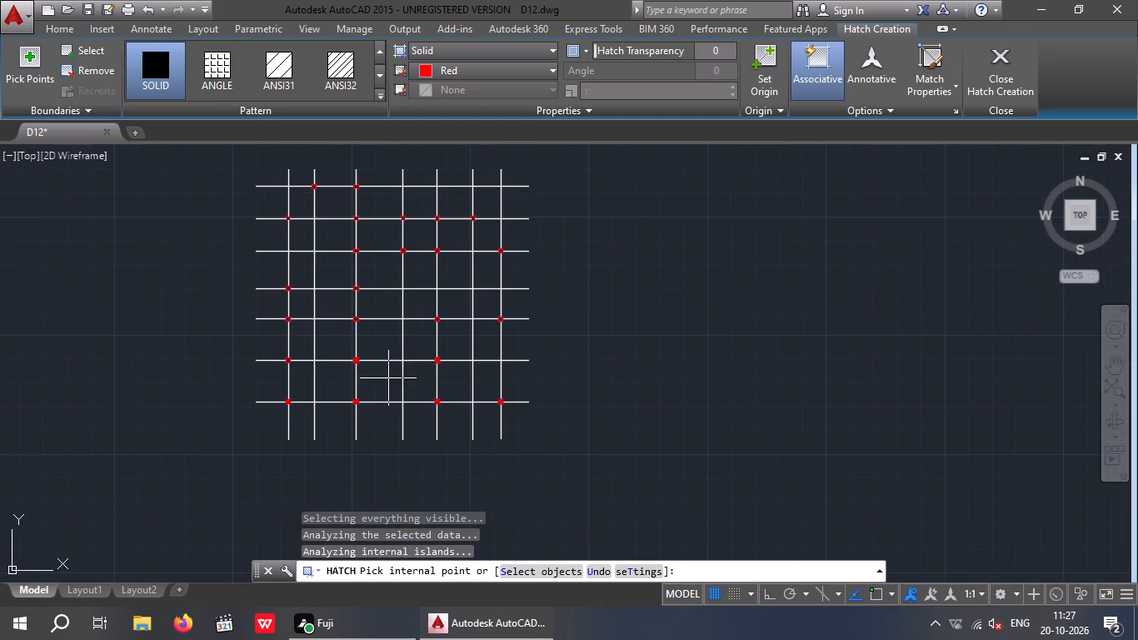
pyautogui.scroll(4, 285, 367)
pyautogui.click(289, 331)
pyautogui.scroll(-4, 303, 331)
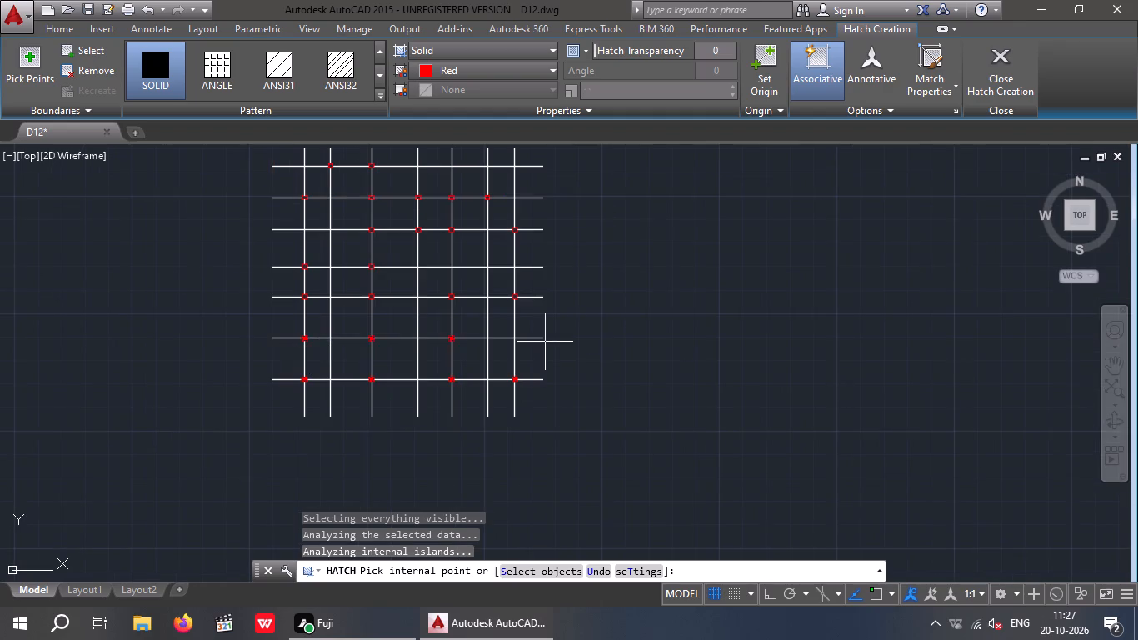
# Add the fifth row's four column markers to the solid red hatch.
pyautogui.scroll(4, 518, 291)
pyautogui.click(474, 328)
pyautogui.scroll(-3, 474, 328)
pyautogui.scroll(3, 319, 329)
pyautogui.click(308, 327)
pyautogui.scroll(-3, 320, 323)
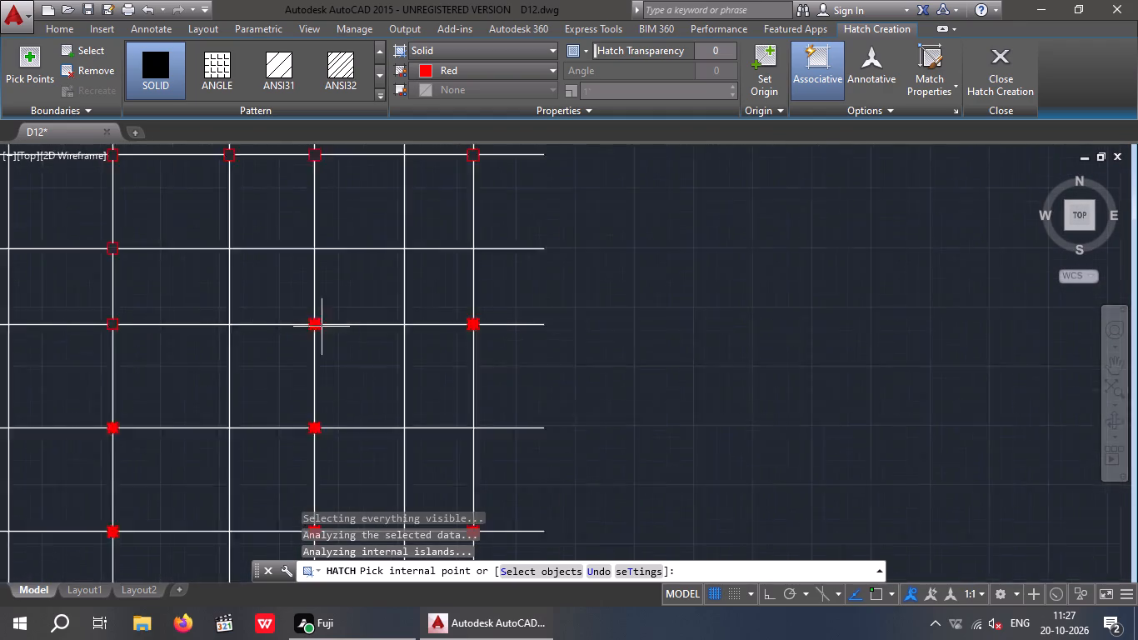
pyautogui.scroll(-1, 322, 327)
pyautogui.scroll(4, 230, 327)
pyautogui.click(287, 322)
pyautogui.scroll(-4, 289, 320)
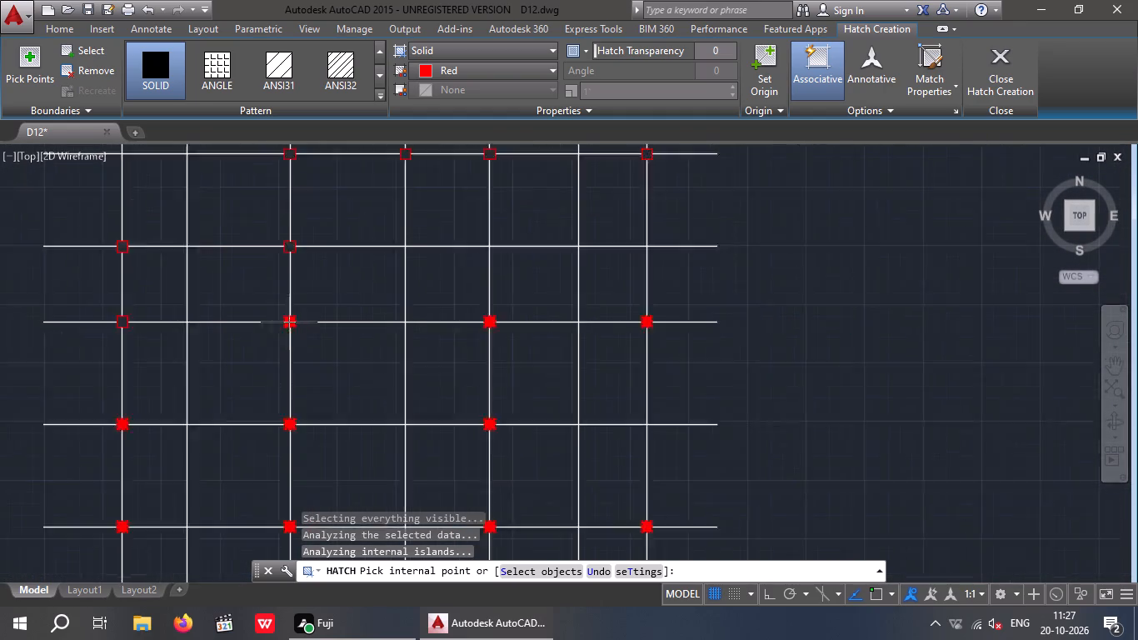
pyautogui.scroll(5, 223, 327)
pyautogui.click(222, 290)
pyautogui.scroll(-4, 342, 318)
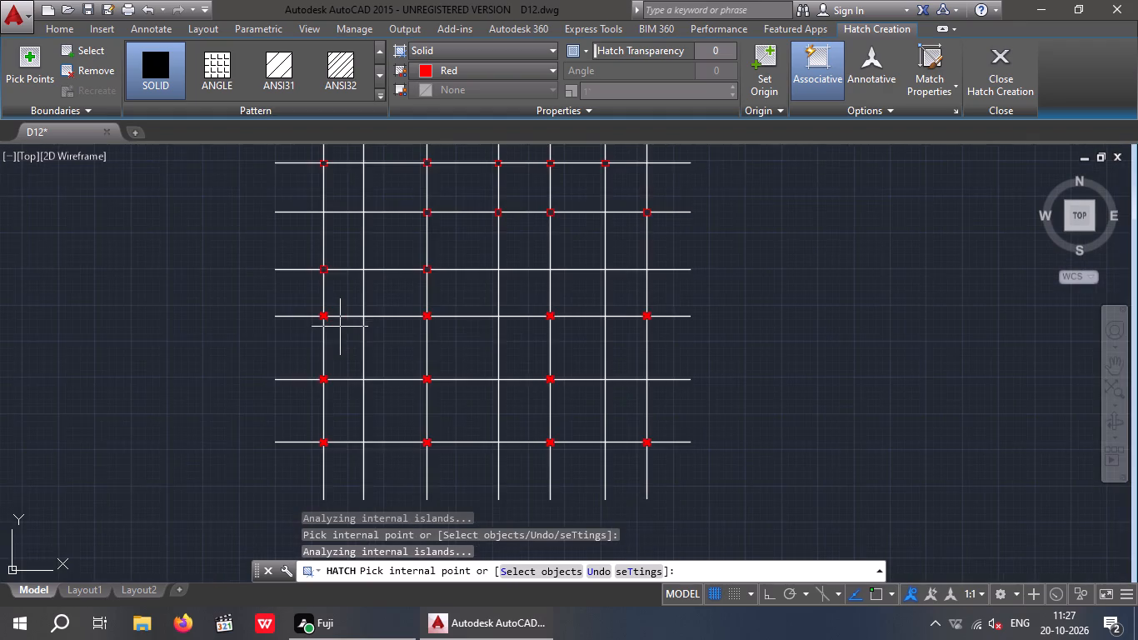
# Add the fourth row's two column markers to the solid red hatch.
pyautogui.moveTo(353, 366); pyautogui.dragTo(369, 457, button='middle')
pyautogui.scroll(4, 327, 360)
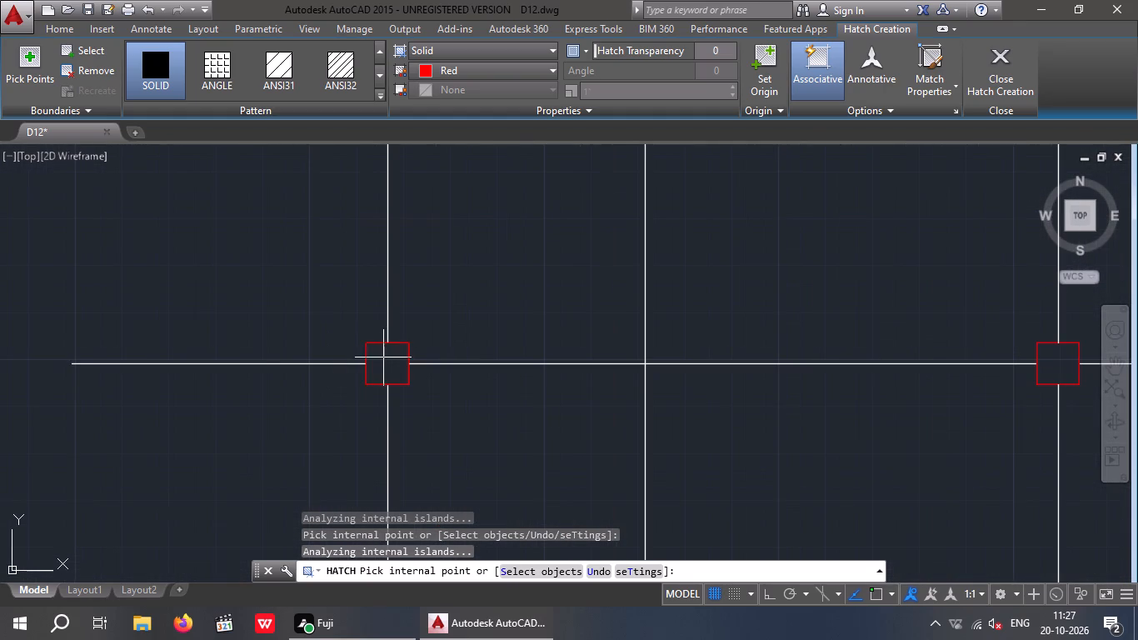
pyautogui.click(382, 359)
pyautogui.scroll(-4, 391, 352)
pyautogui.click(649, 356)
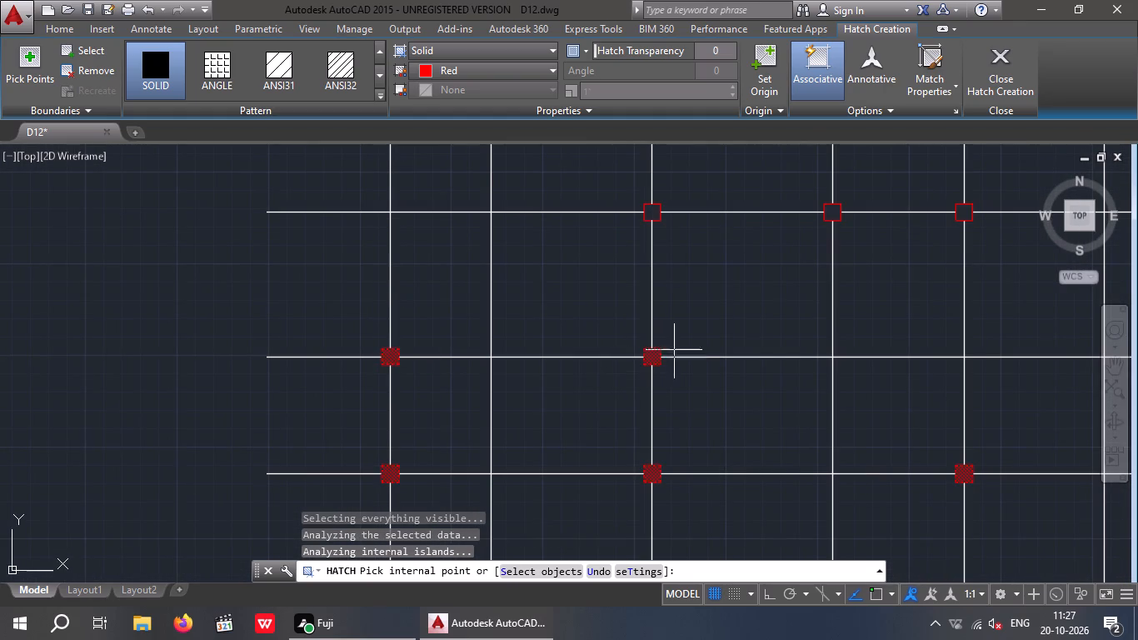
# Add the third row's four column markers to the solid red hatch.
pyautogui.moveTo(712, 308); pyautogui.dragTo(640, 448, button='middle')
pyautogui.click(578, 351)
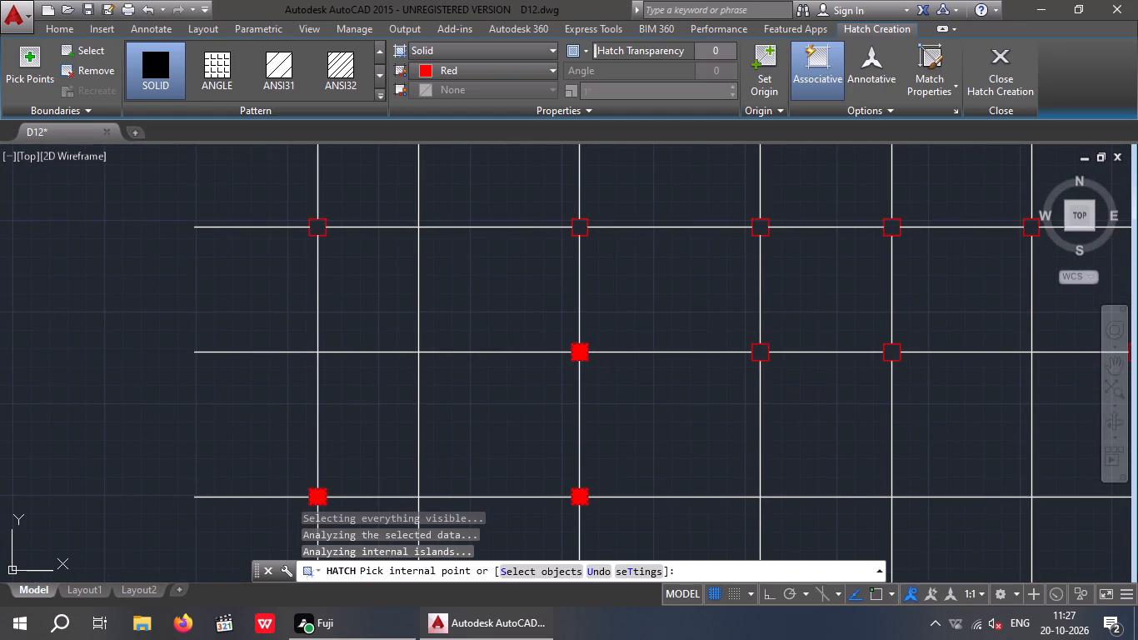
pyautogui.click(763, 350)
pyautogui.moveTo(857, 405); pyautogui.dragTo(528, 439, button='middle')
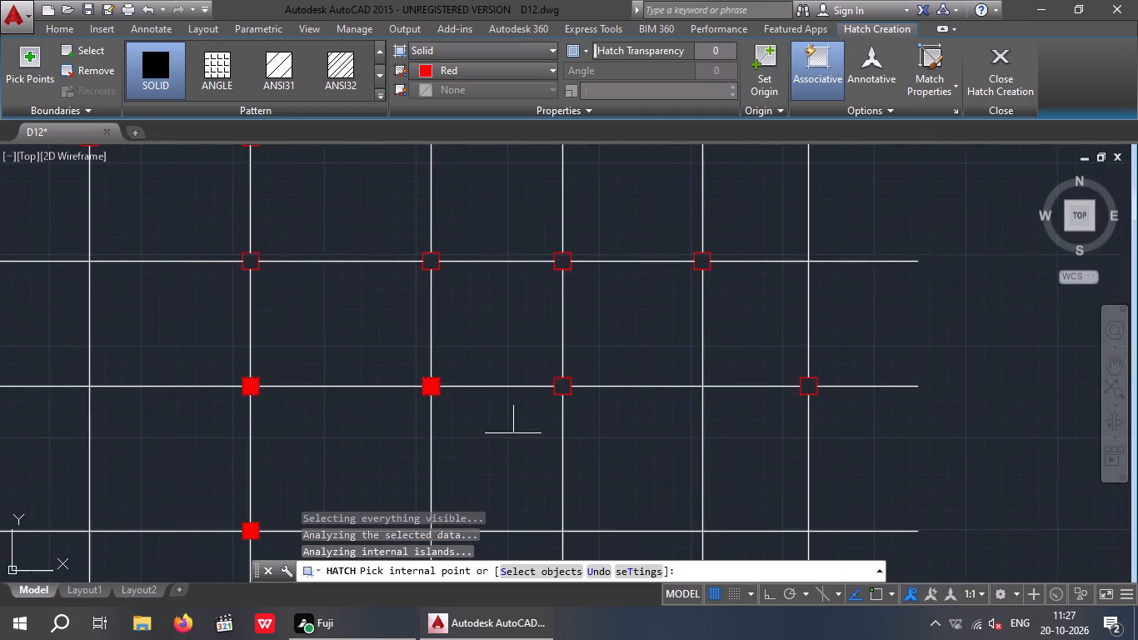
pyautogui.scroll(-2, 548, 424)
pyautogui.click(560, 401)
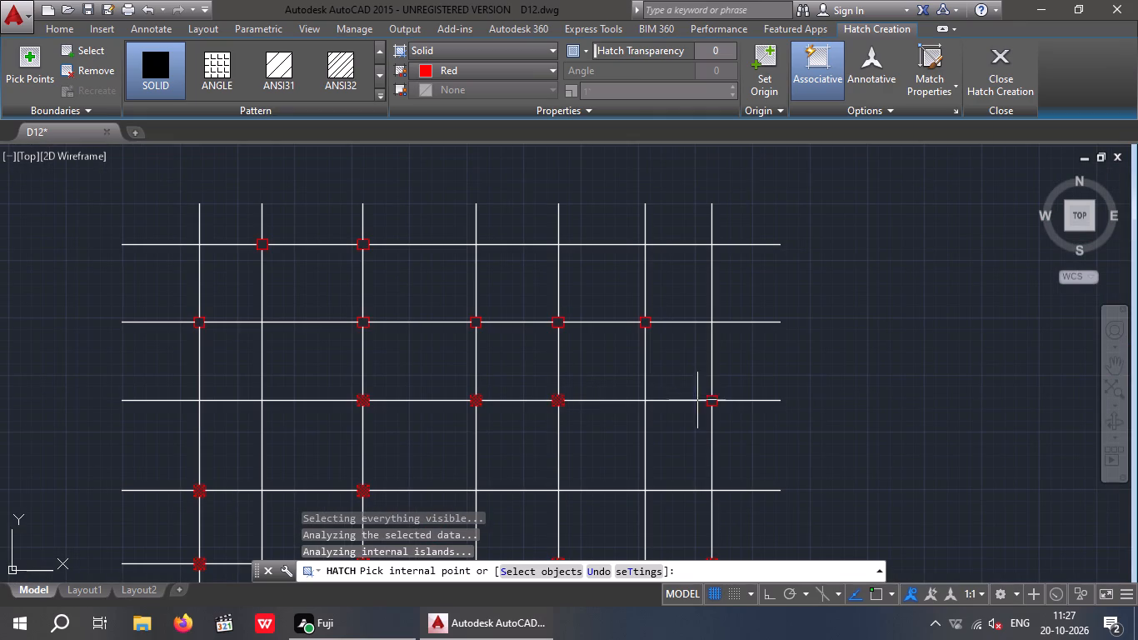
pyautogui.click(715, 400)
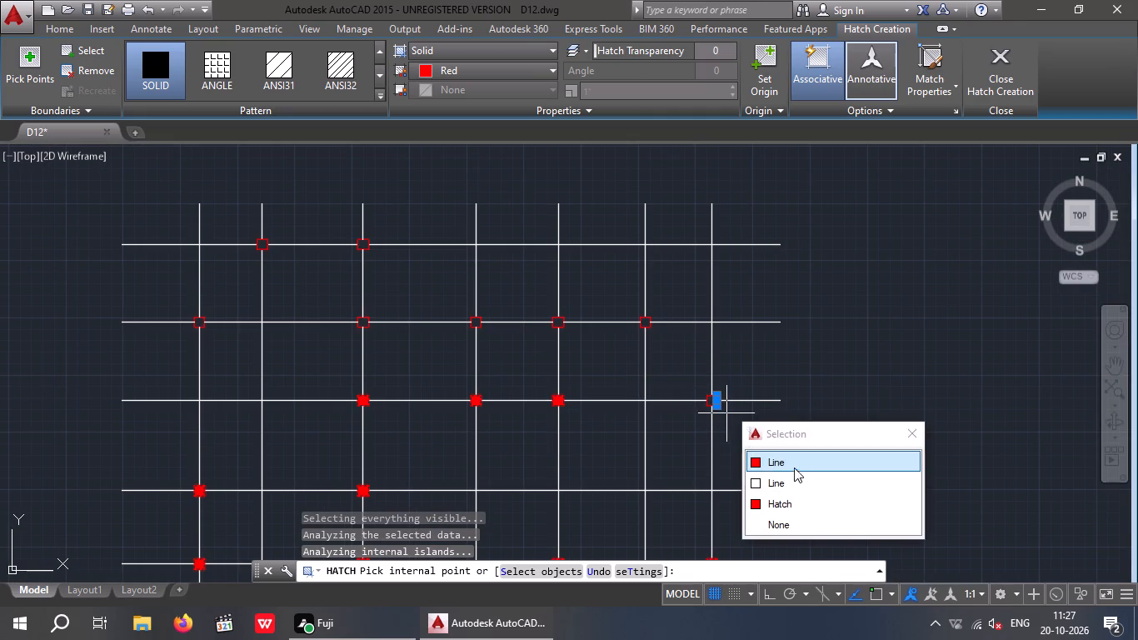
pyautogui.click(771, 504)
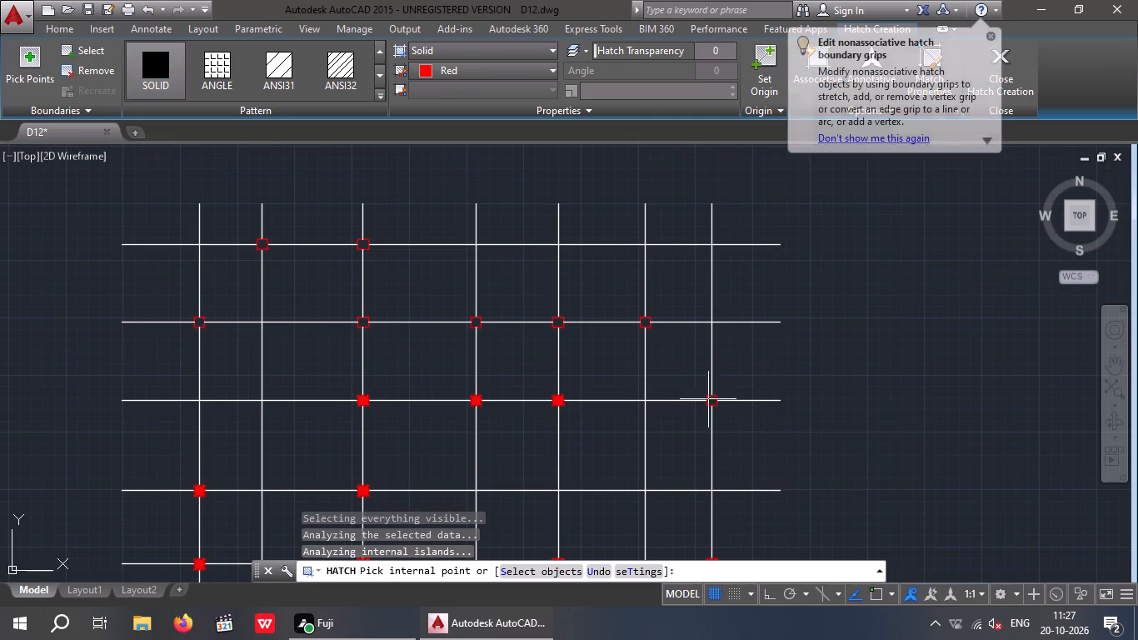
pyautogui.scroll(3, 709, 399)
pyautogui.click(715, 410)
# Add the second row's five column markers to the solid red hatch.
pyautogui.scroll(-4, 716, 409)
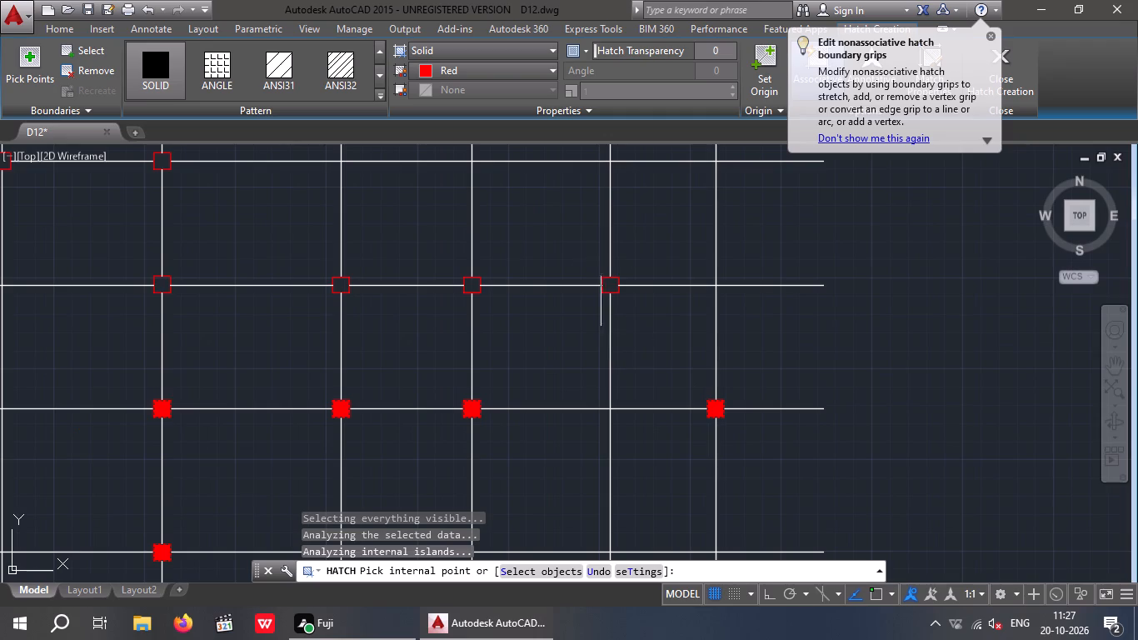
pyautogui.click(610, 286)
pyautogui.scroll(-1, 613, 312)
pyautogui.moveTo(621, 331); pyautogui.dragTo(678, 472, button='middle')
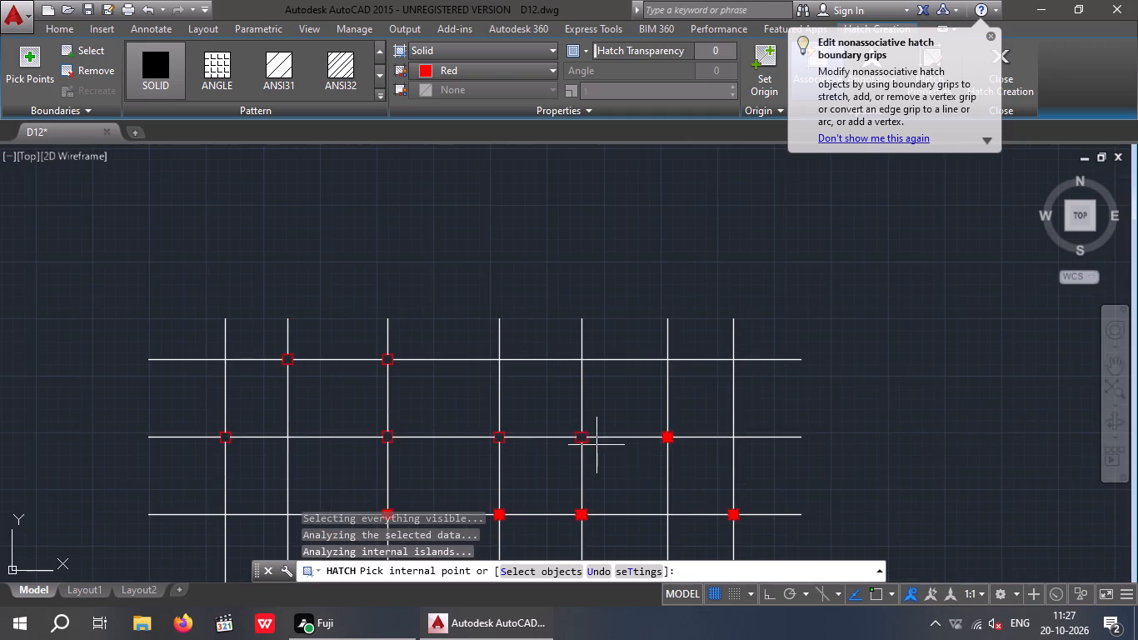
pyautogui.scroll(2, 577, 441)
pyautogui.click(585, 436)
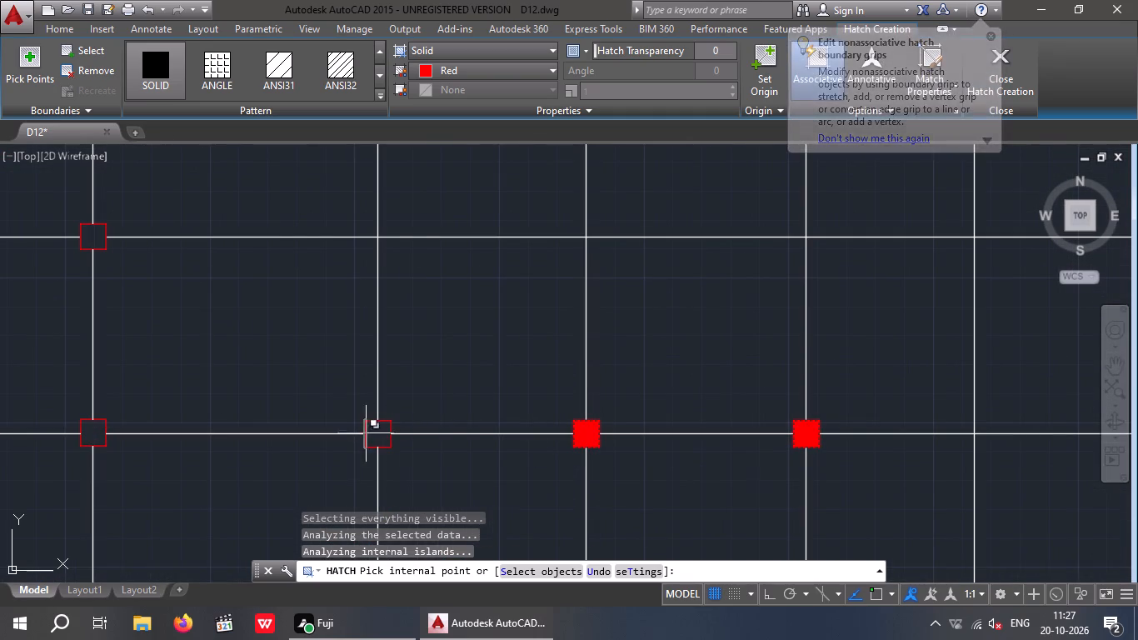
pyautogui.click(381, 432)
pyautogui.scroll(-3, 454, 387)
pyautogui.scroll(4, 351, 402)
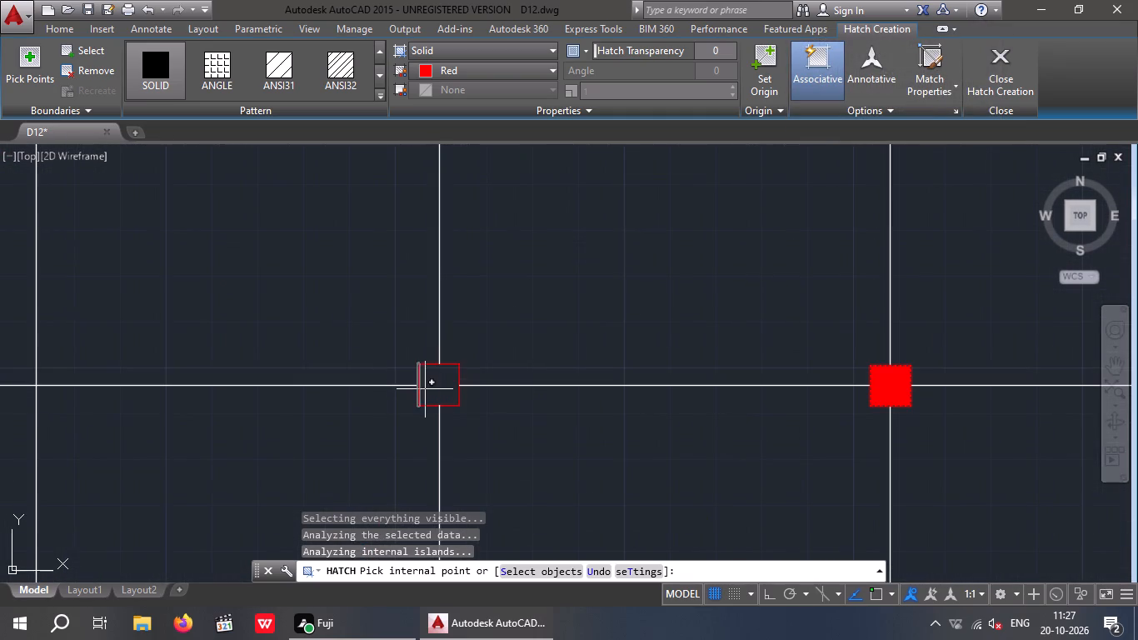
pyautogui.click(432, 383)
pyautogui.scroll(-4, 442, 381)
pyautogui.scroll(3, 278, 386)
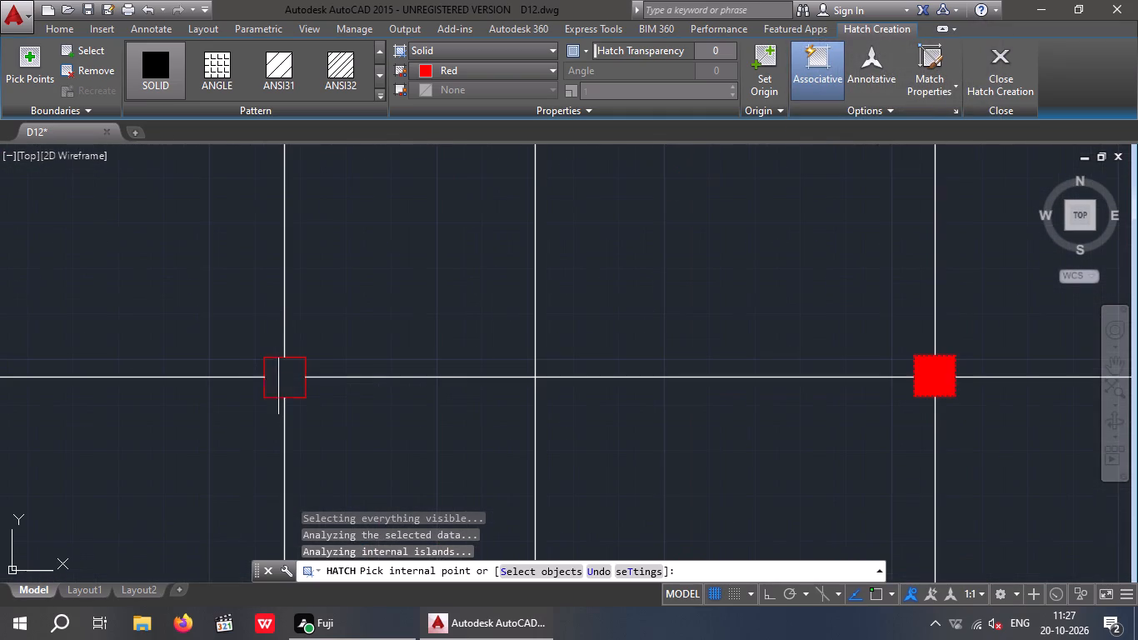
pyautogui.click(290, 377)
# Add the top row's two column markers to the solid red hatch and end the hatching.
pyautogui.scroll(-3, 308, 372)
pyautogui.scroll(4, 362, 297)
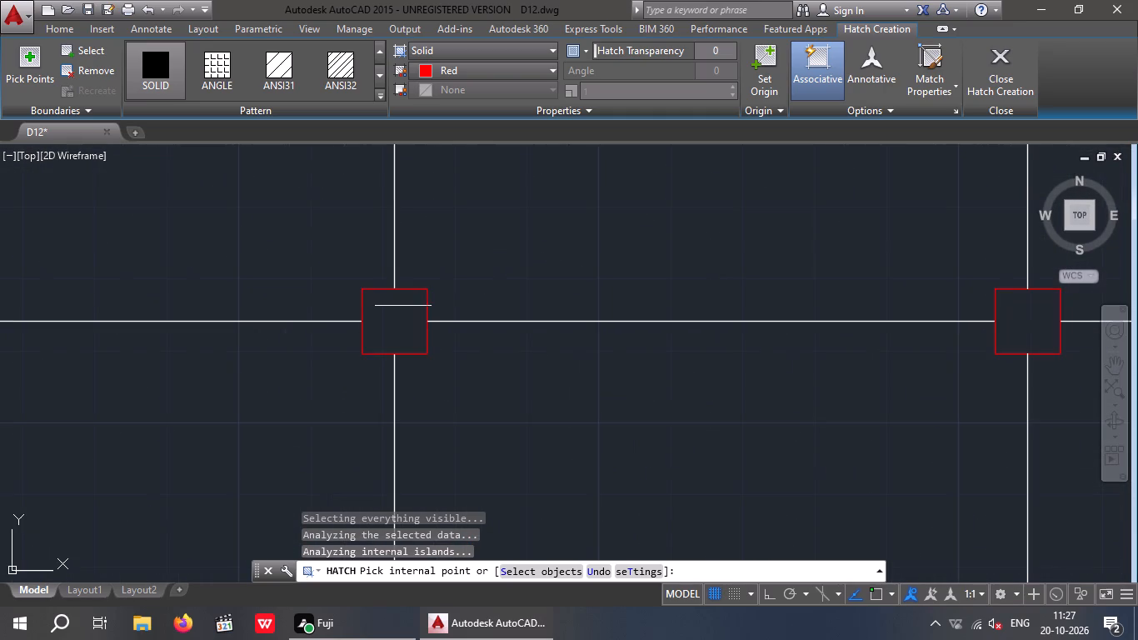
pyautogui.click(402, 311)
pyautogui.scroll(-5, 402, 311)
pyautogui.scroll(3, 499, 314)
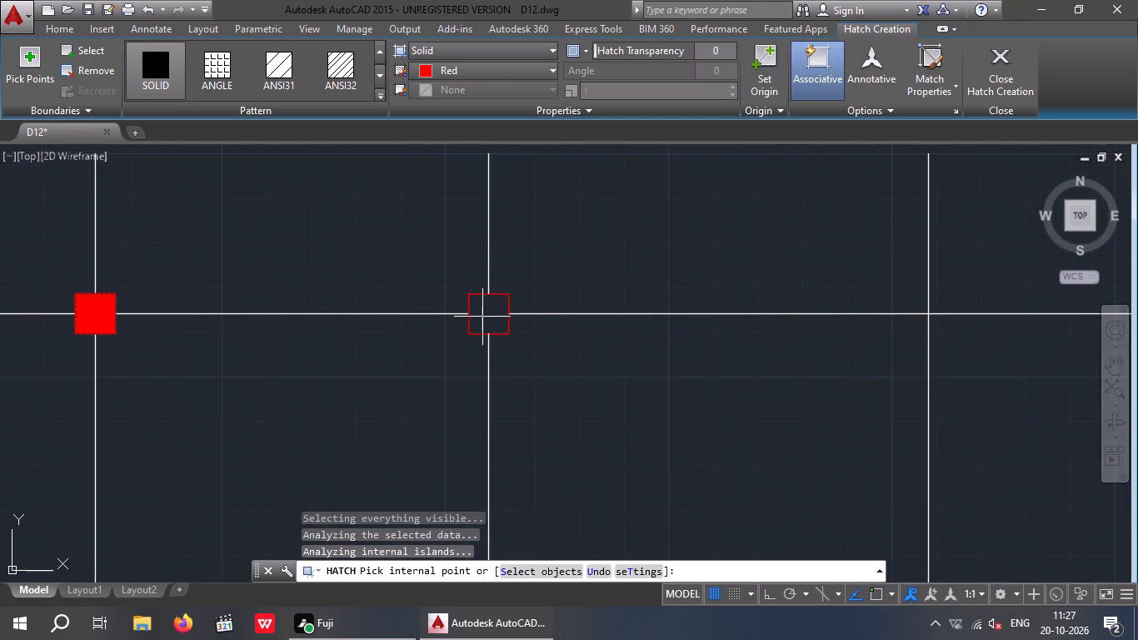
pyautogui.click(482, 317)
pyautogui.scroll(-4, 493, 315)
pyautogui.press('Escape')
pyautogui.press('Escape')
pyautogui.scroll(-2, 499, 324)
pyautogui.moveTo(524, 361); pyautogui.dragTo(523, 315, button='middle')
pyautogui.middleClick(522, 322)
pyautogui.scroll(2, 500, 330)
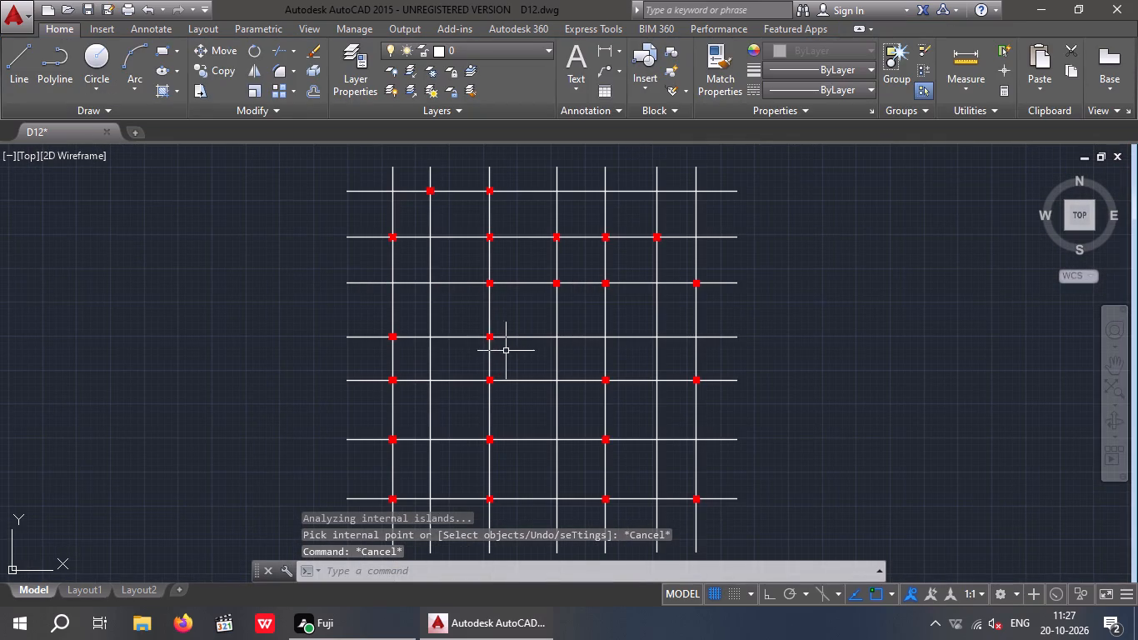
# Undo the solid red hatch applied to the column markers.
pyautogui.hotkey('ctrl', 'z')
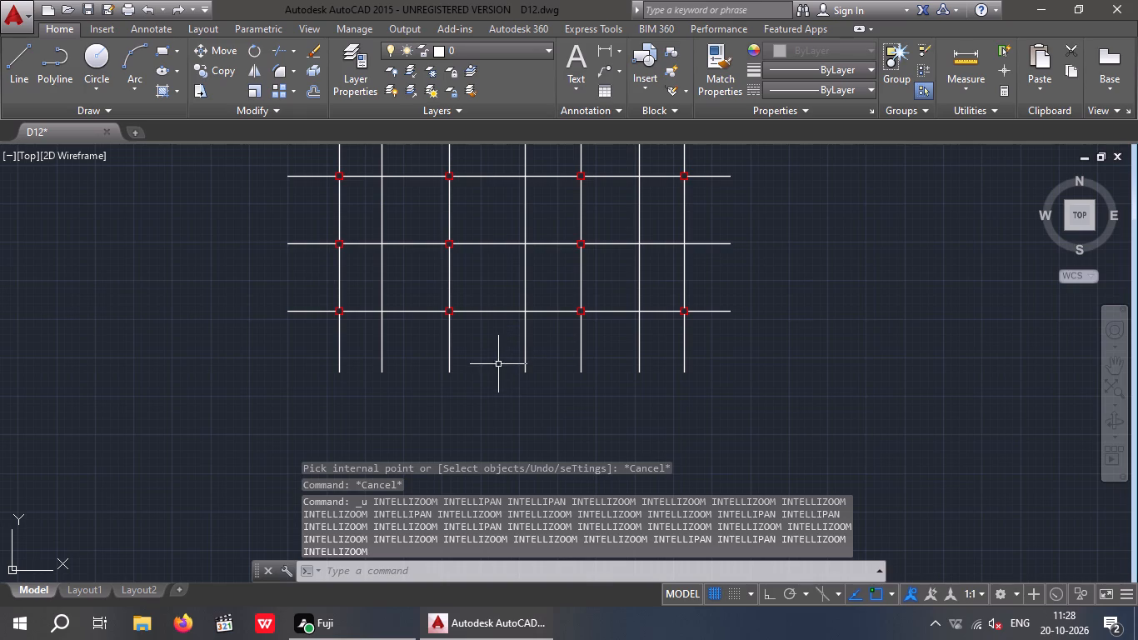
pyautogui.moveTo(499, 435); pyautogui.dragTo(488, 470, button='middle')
# Save the D12 drawing.
pyautogui.hotkey('ctrl', 's')
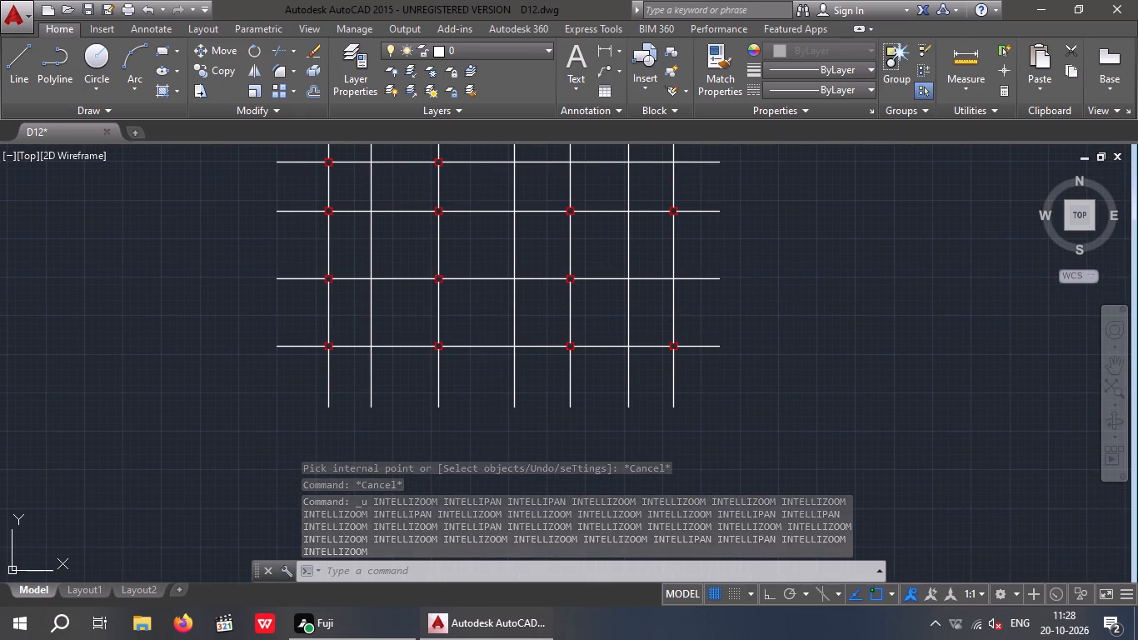
pyautogui.hotkey('ctrl', 's')
pyautogui.press('Escape')
pyautogui.press('Escape')
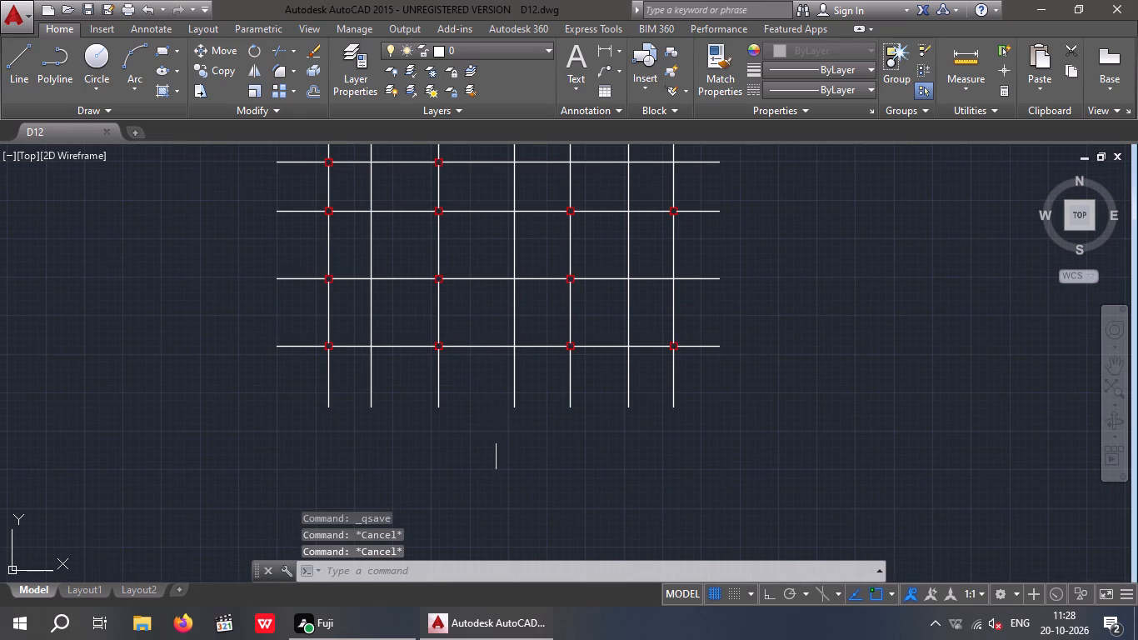
# Hatch the top row's two column markers with the SOLID pattern in Red.
pyautogui.moveTo(492, 452); pyautogui.dragTo(441, 542, button='middle')
pyautogui.scroll(-2, 497, 347)
pyautogui.moveTo(481, 387); pyautogui.dragTo(468, 462, button='middle')
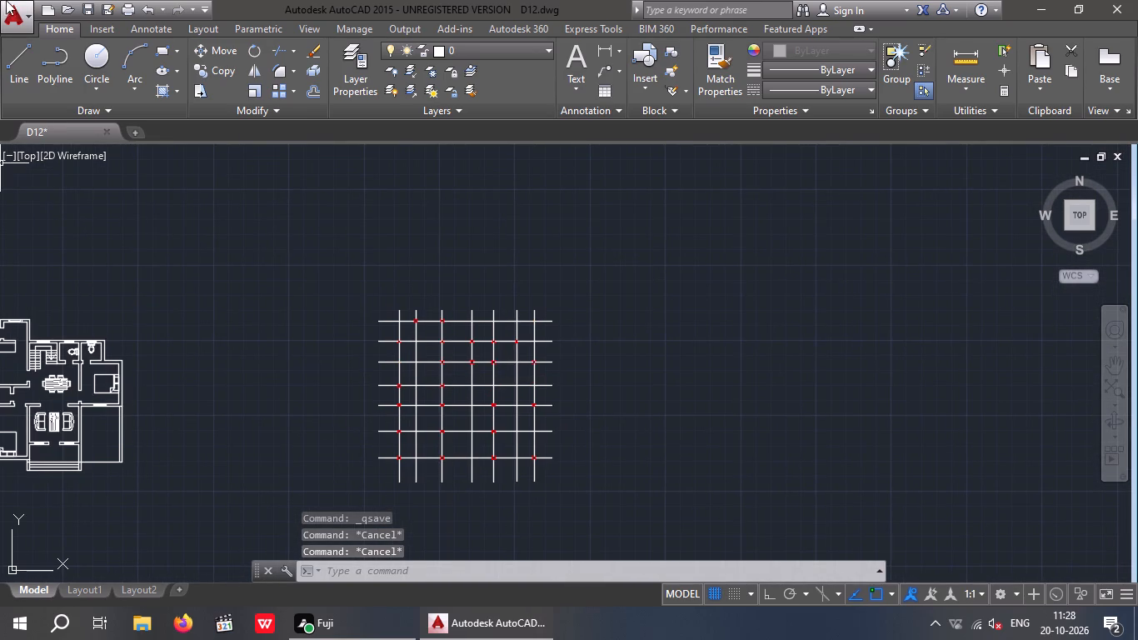
pyautogui.click(167, 86)
pyautogui.click(165, 58)
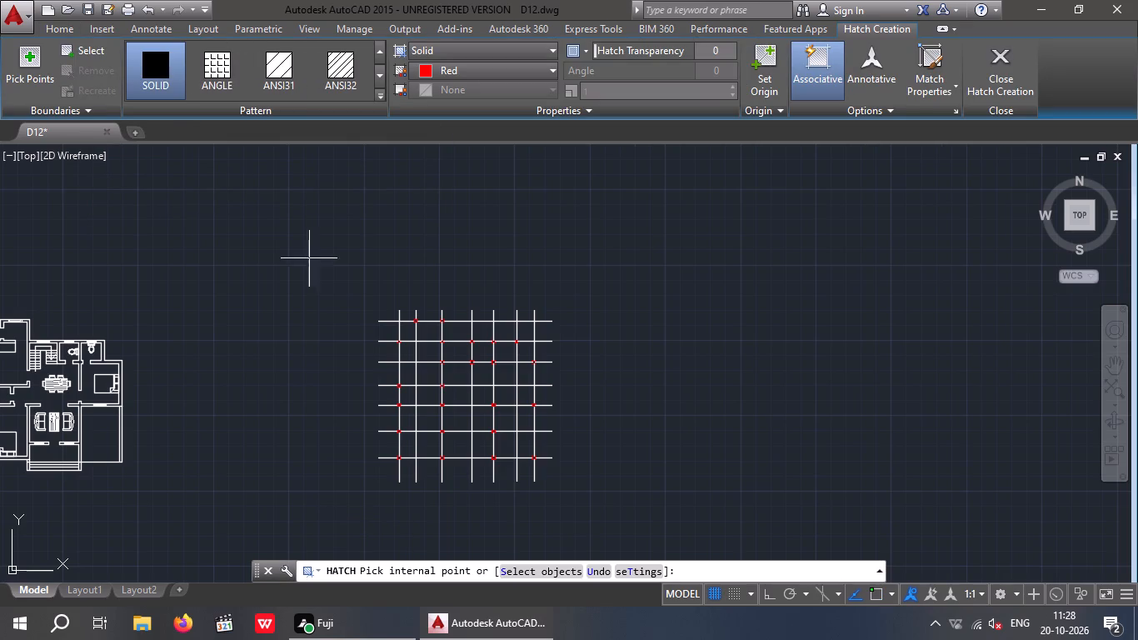
pyautogui.scroll(6, 416, 322)
pyautogui.click(409, 320)
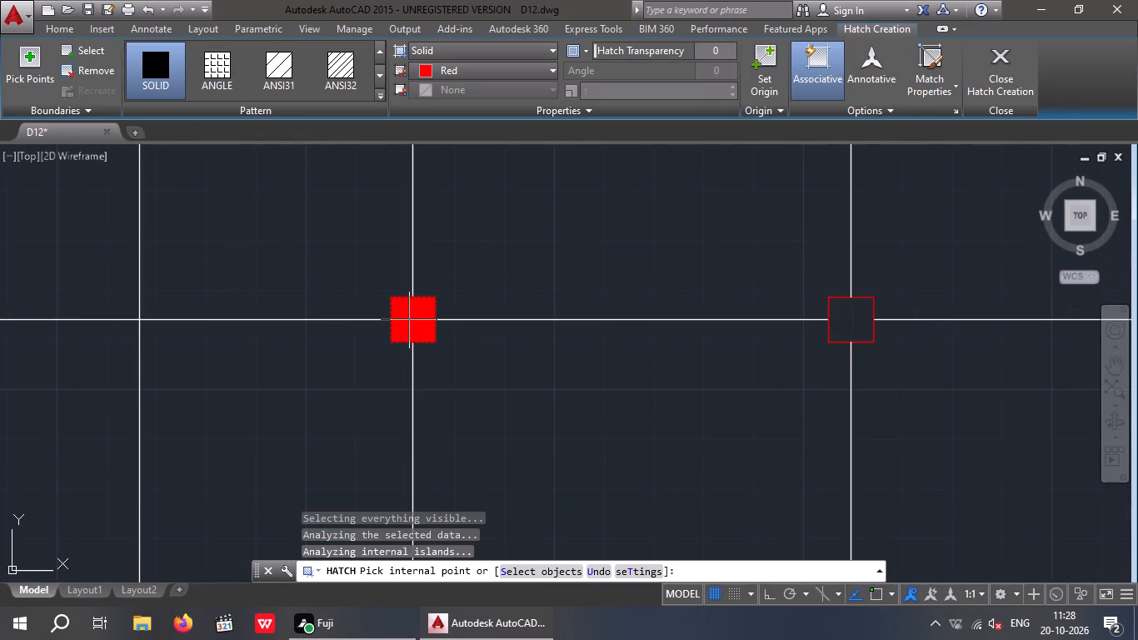
pyautogui.click(865, 317)
# Add the second row's five column markers to the solid red hatch.
pyautogui.scroll(-3, 859, 317)
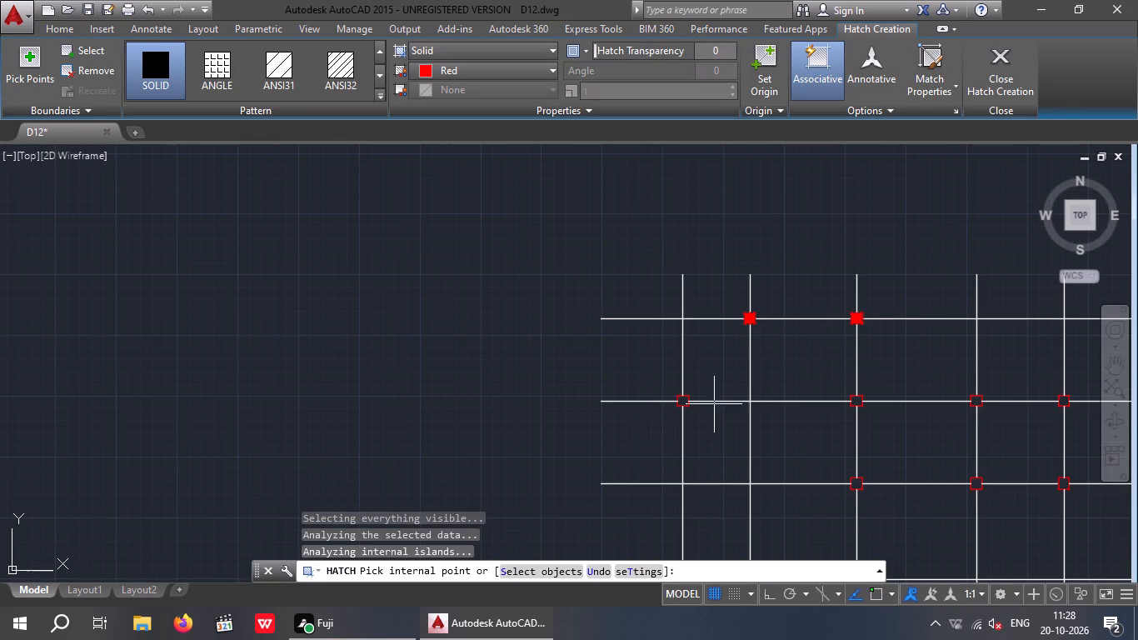
pyautogui.scroll(3, 698, 403)
pyautogui.click(632, 405)
pyautogui.scroll(-4, 645, 383)
pyautogui.moveTo(765, 412); pyautogui.dragTo(555, 457, button='middle')
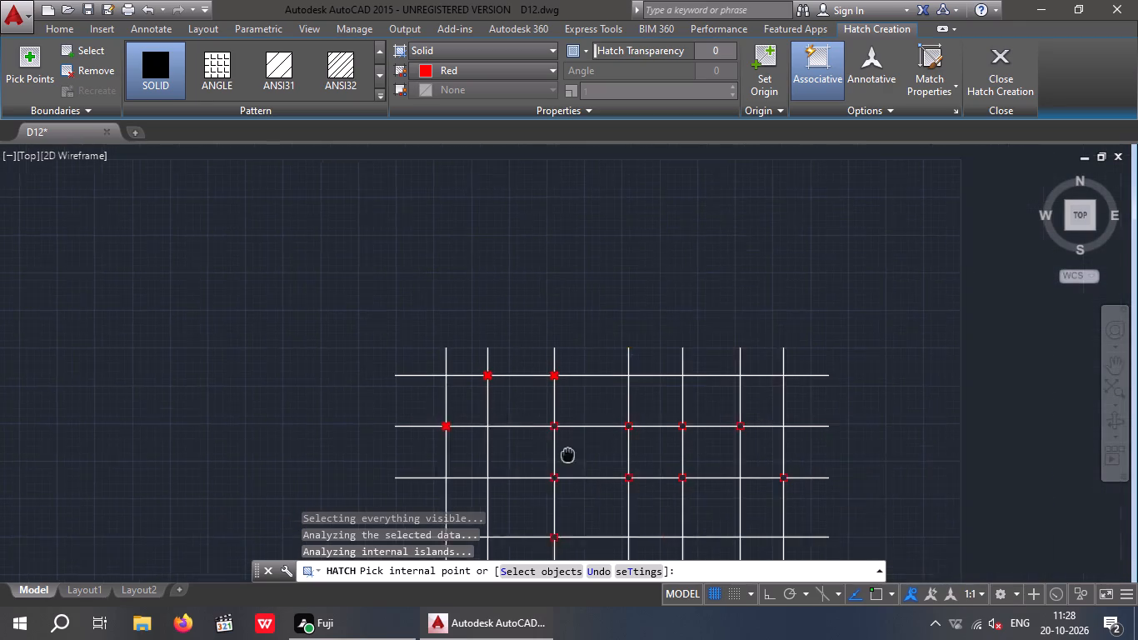
pyautogui.moveTo(555, 457); pyautogui.dragTo(546, 452, button='middle')
pyautogui.scroll(3, 542, 435)
pyautogui.click(488, 400)
pyautogui.scroll(-2, 499, 394)
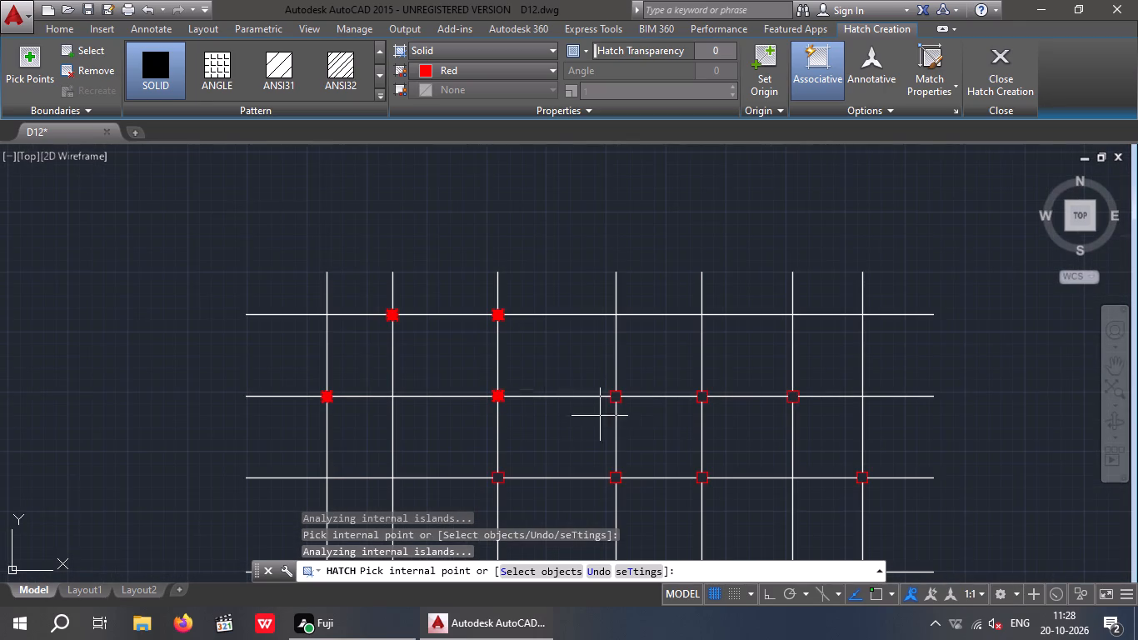
pyautogui.scroll(2, 604, 399)
pyautogui.click(636, 398)
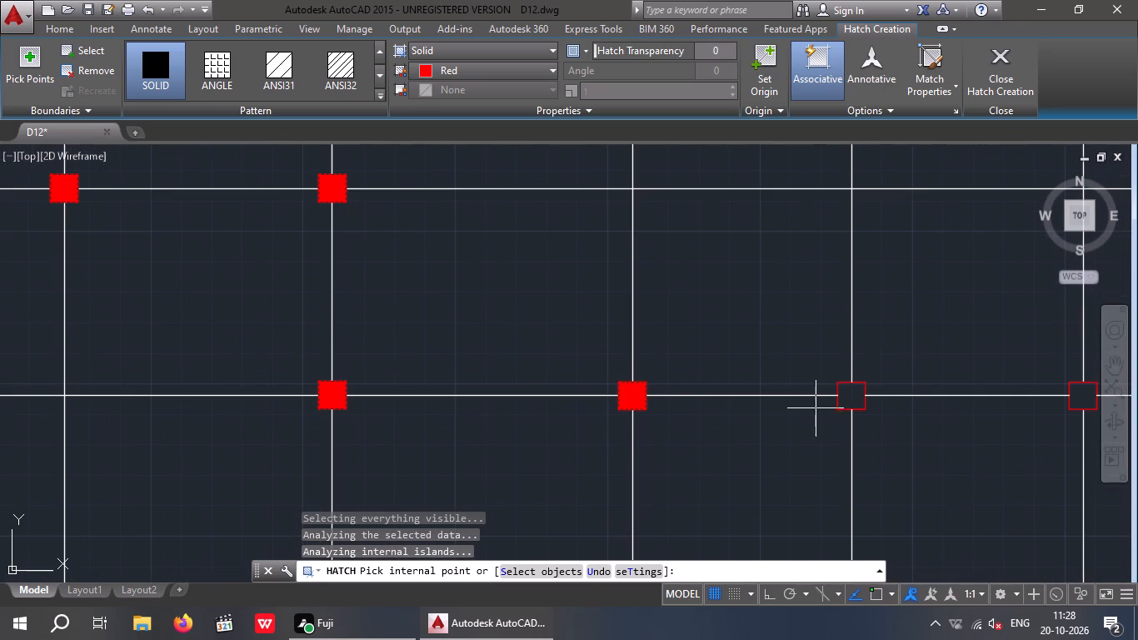
pyautogui.click(856, 397)
pyautogui.scroll(-3, 843, 395)
pyautogui.scroll(4, 895, 412)
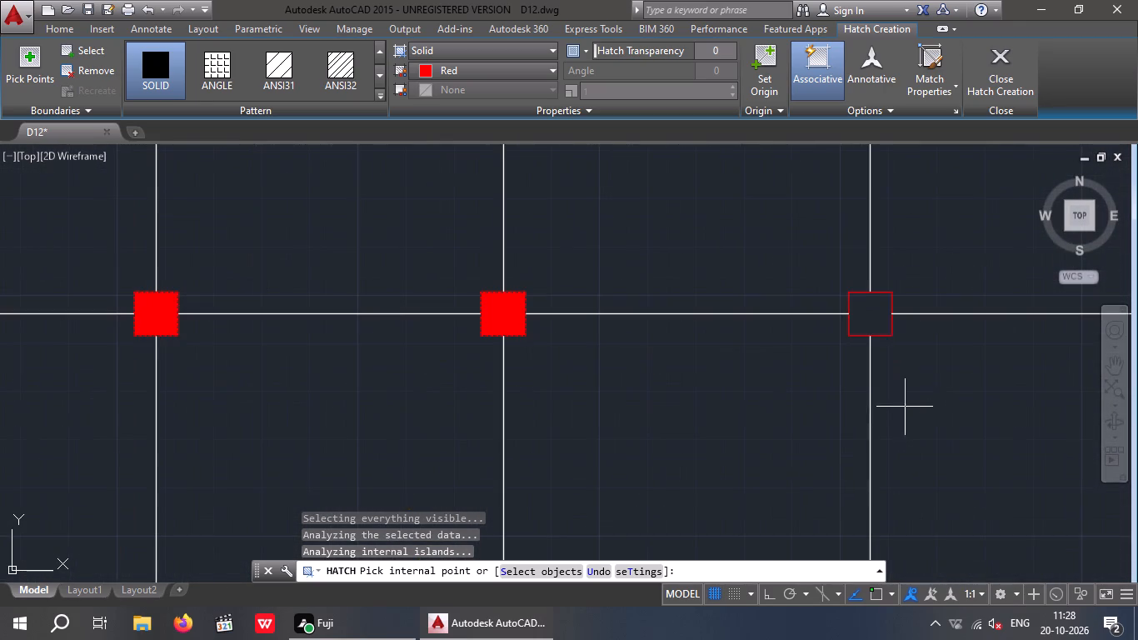
pyautogui.click(874, 315)
# Add the third row's four column markers to the solid red hatch.
pyautogui.scroll(-4, 870, 315)
pyautogui.scroll(-3, 425, 436)
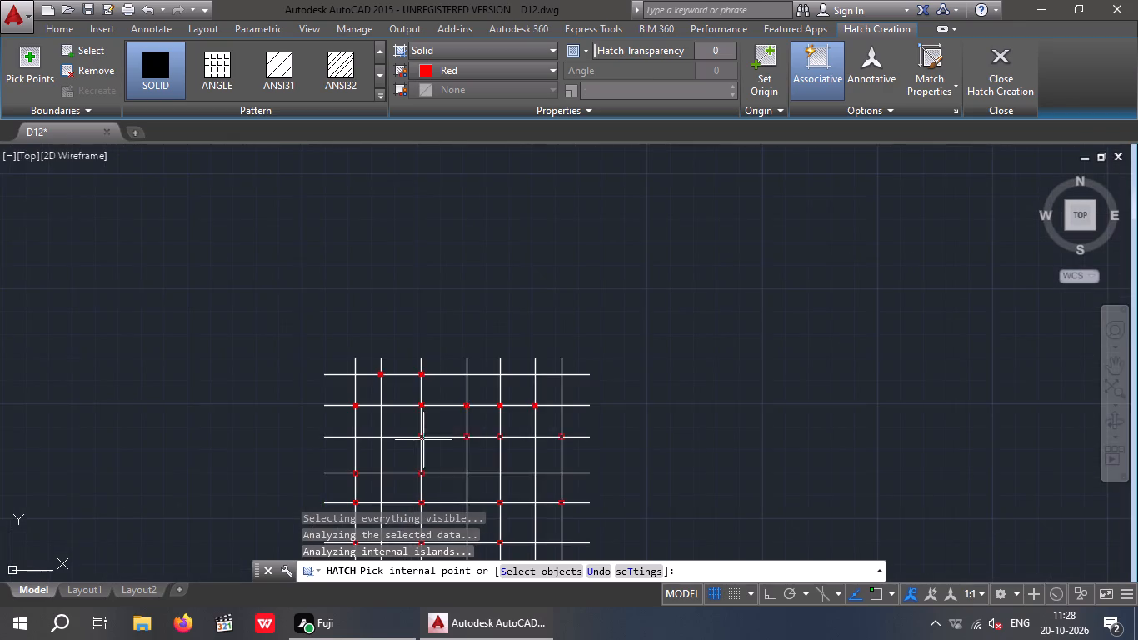
pyautogui.scroll(4, 418, 446)
pyautogui.click(420, 397)
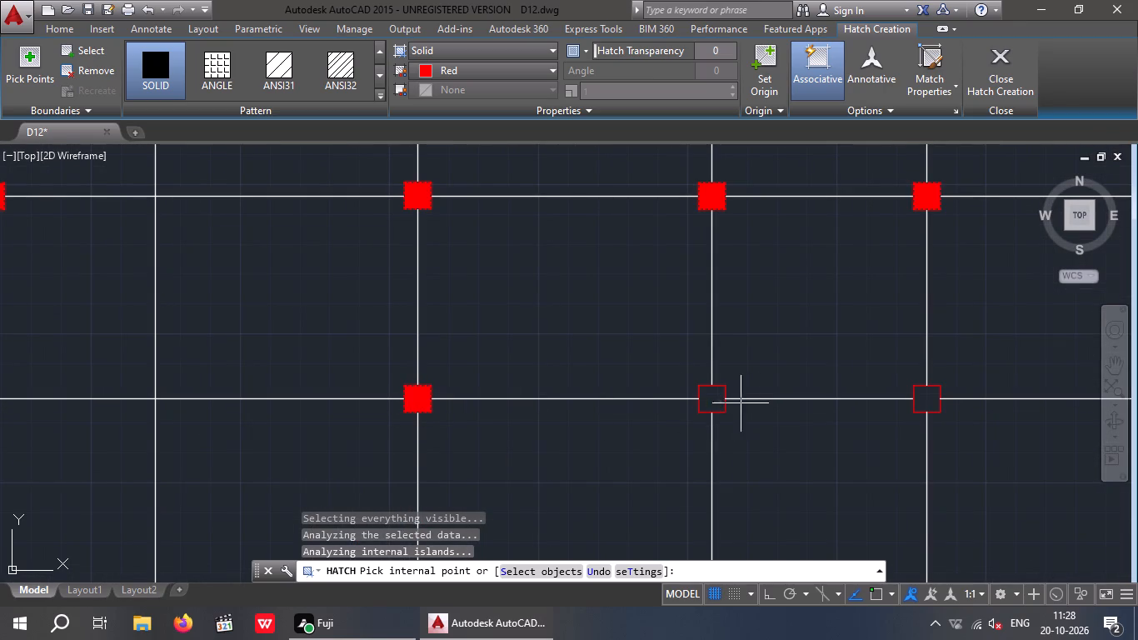
pyautogui.click(715, 401)
pyautogui.scroll(-1, 715, 399)
pyautogui.click(841, 399)
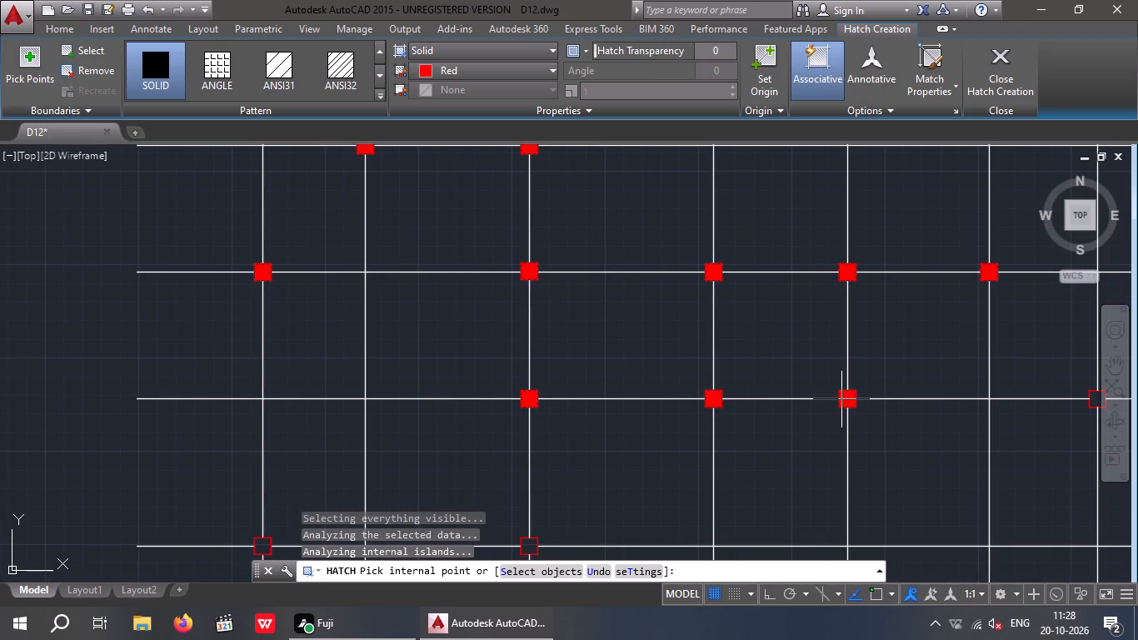
pyautogui.scroll(-3, 840, 399)
pyautogui.moveTo(656, 454); pyautogui.dragTo(370, 446, button='middle')
pyautogui.scroll(4, 624, 397)
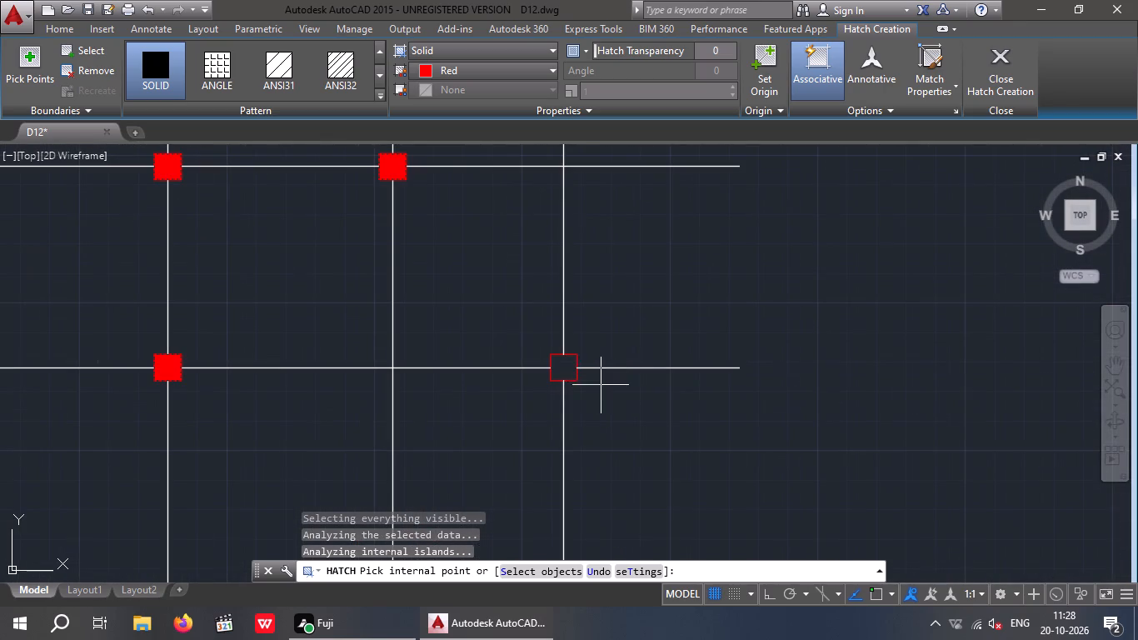
pyautogui.click(561, 367)
# Add the fourth row's two and the fifth row's four column markers to the solid red hatch.
pyautogui.scroll(-3, 562, 366)
pyautogui.scroll(2, 567, 471)
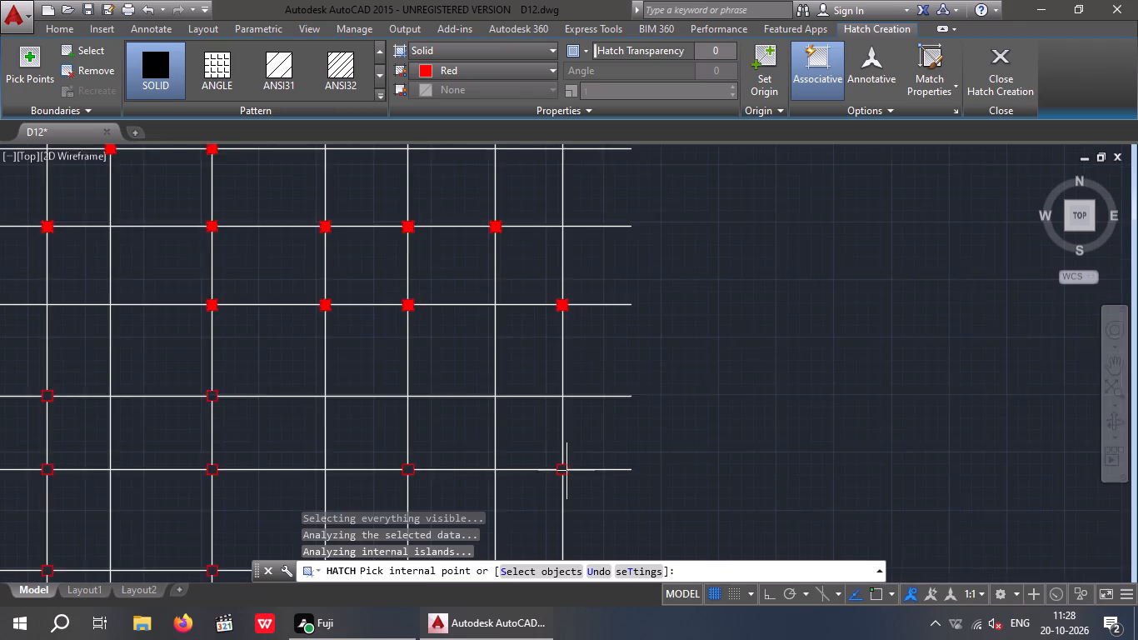
pyautogui.click(560, 472)
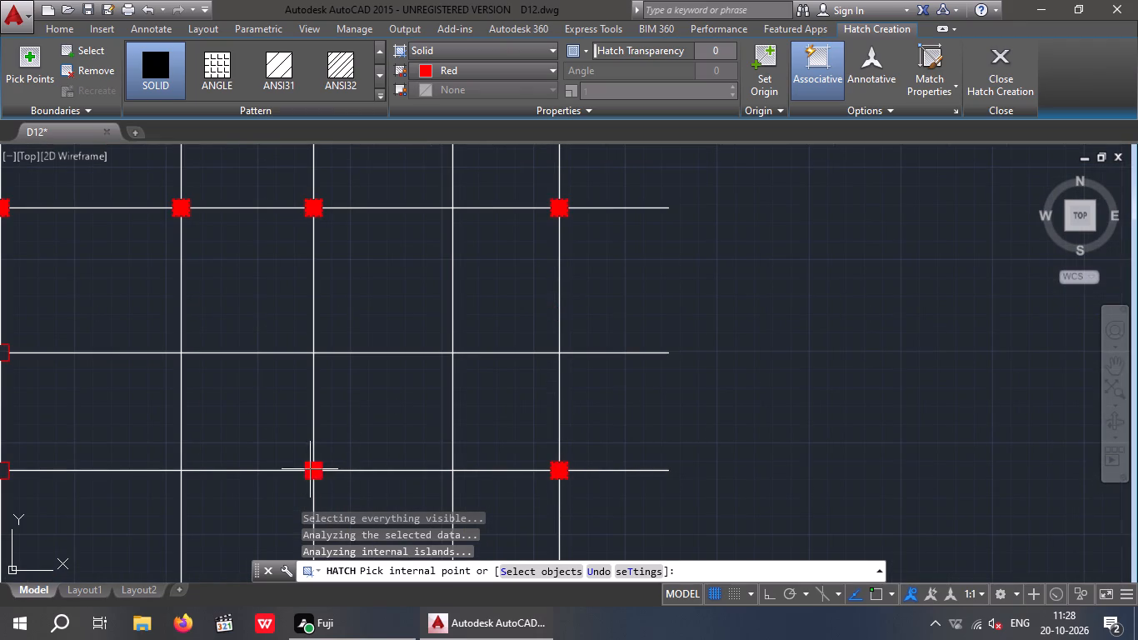
pyautogui.click(310, 469)
pyautogui.scroll(-3, 335, 435)
pyautogui.scroll(2, 126, 385)
pyautogui.click(128, 385)
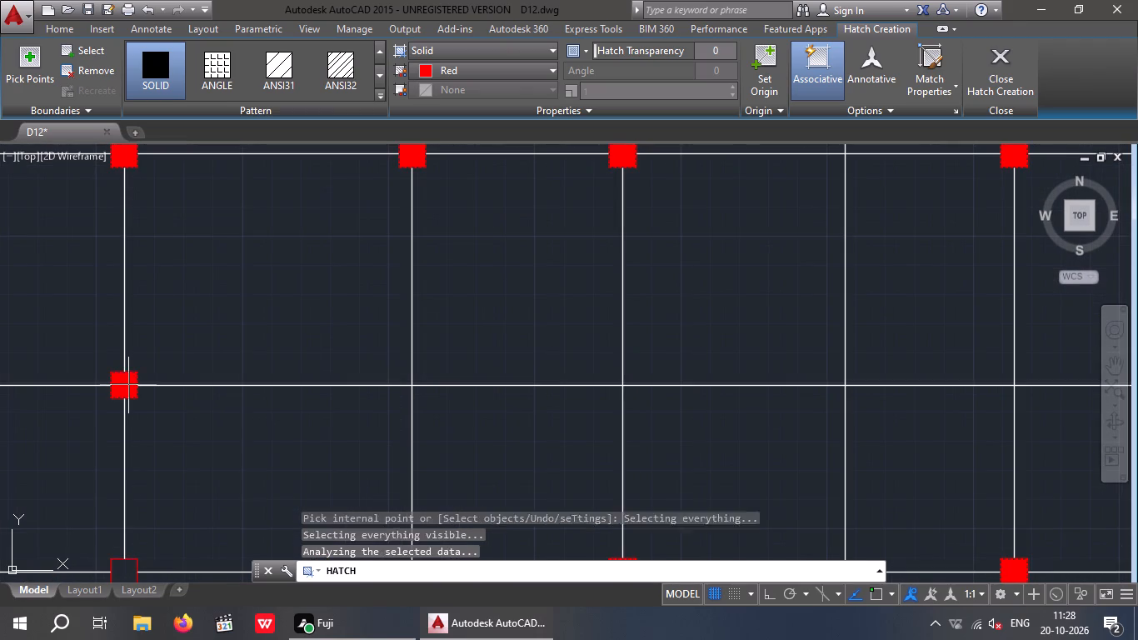
pyautogui.scroll(-5, 129, 383)
pyautogui.scroll(4, 126, 432)
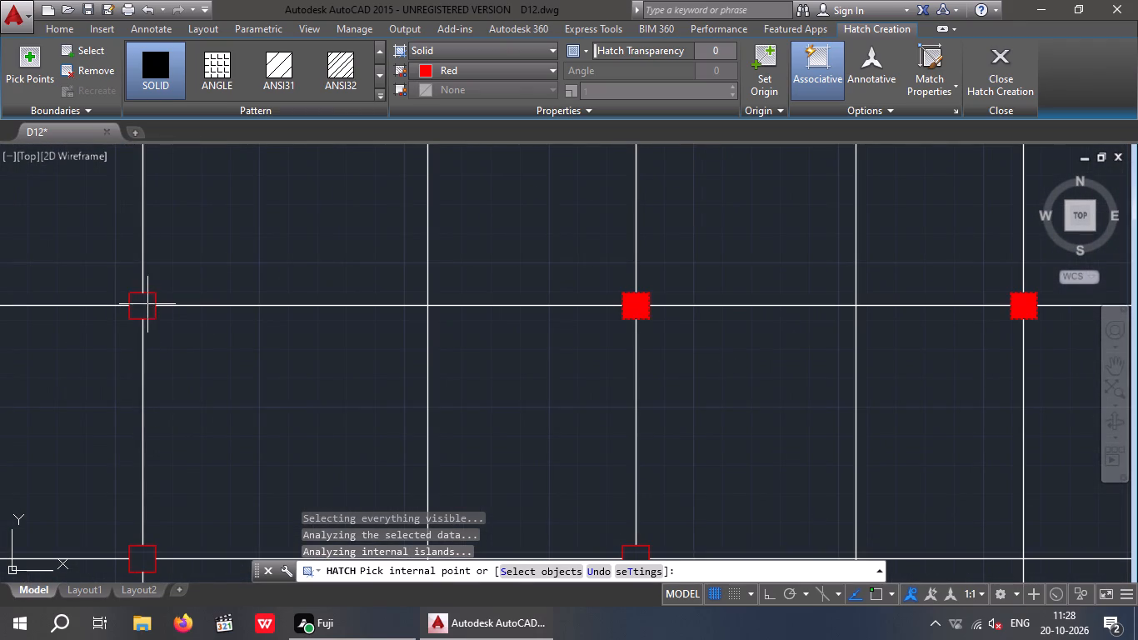
pyautogui.click(147, 304)
pyautogui.scroll(-4, 147, 304)
pyautogui.scroll(3, 75, 315)
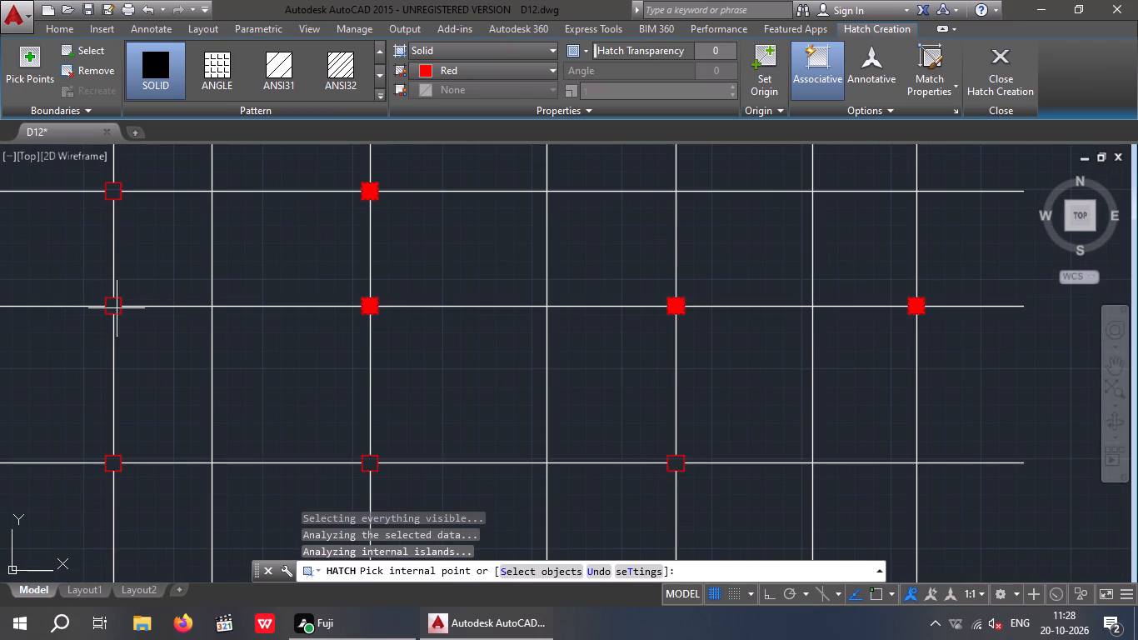
pyautogui.click(117, 308)
pyautogui.click(112, 191)
# Add the sixth row's three and the seventh row's four column markers to the solid red hatch.
pyautogui.scroll(-3, 112, 191)
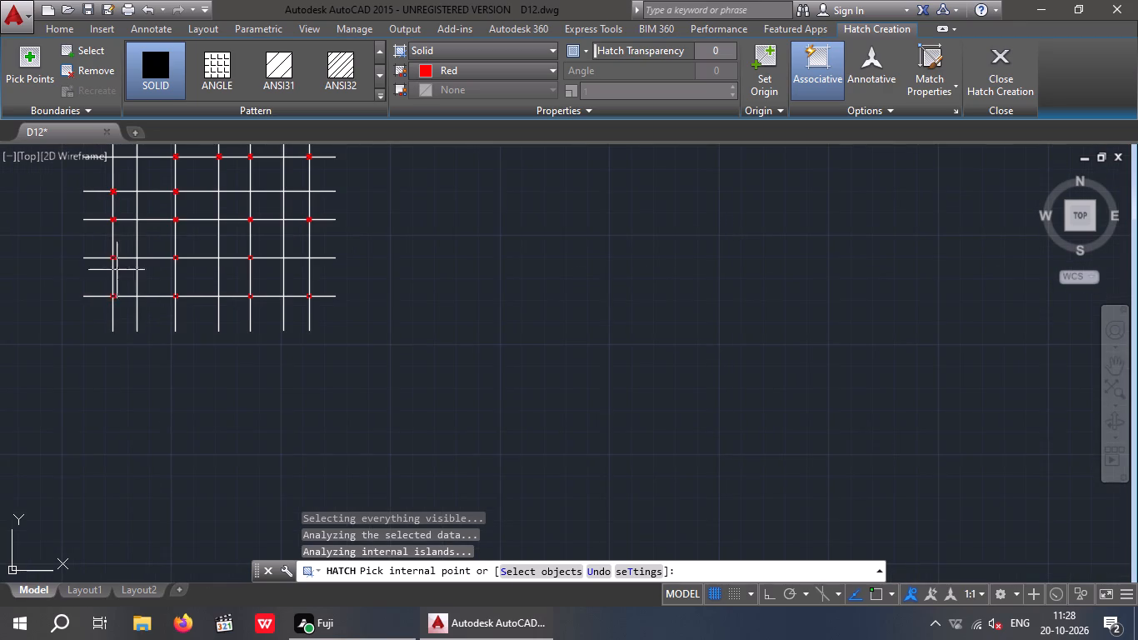
pyautogui.scroll(4, 111, 262)
pyautogui.click(115, 241)
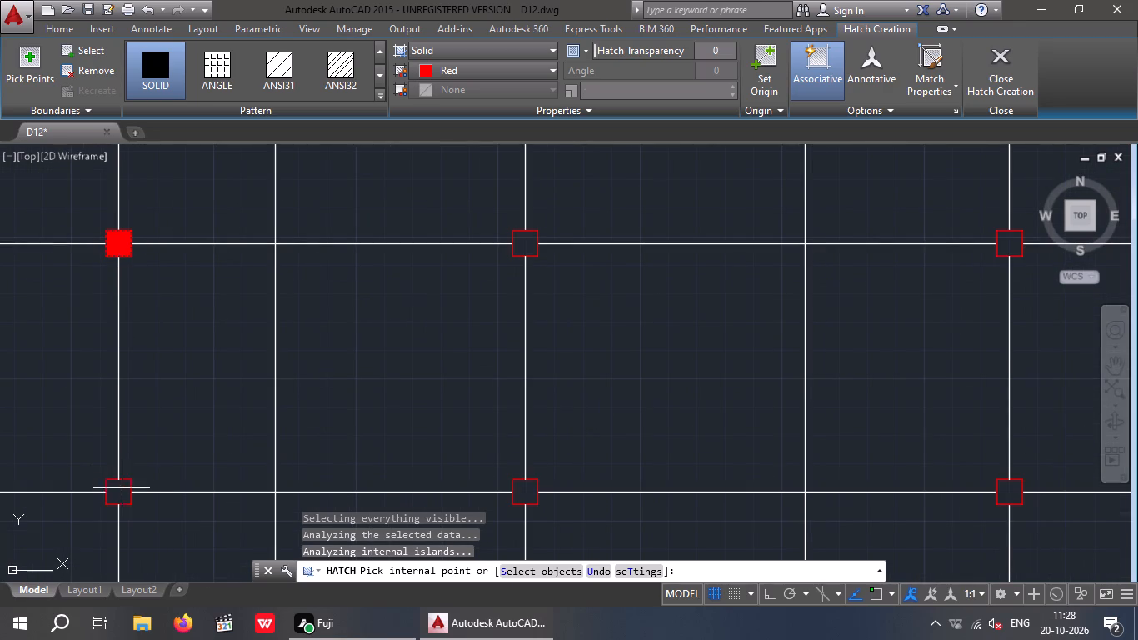
pyautogui.click(119, 492)
pyautogui.click(519, 246)
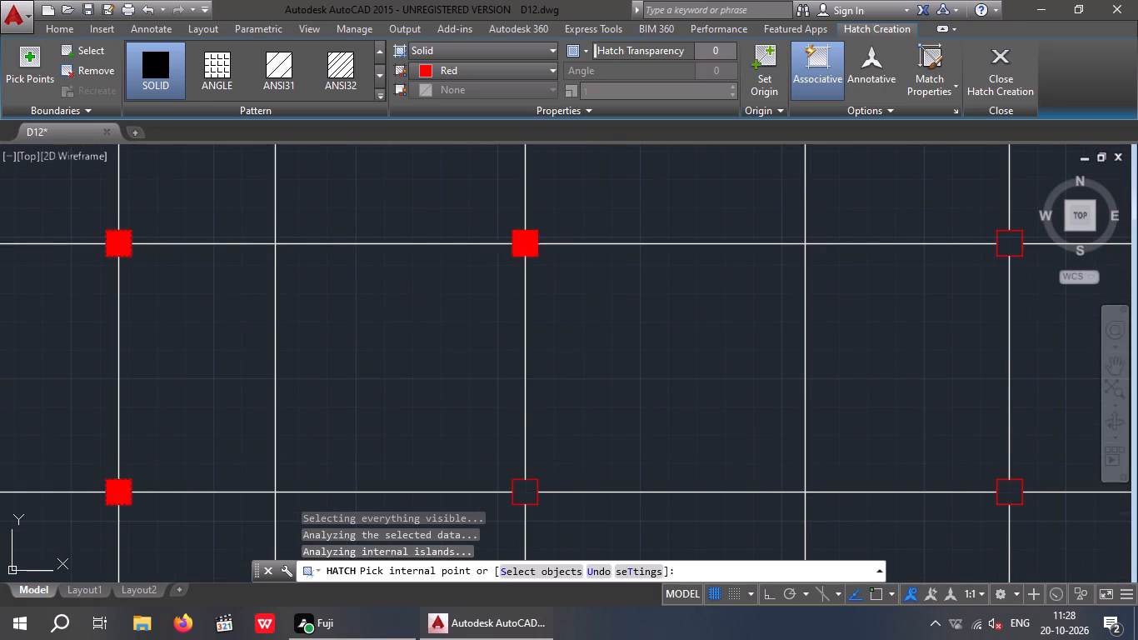
pyautogui.click(527, 495)
pyautogui.scroll(-4, 536, 392)
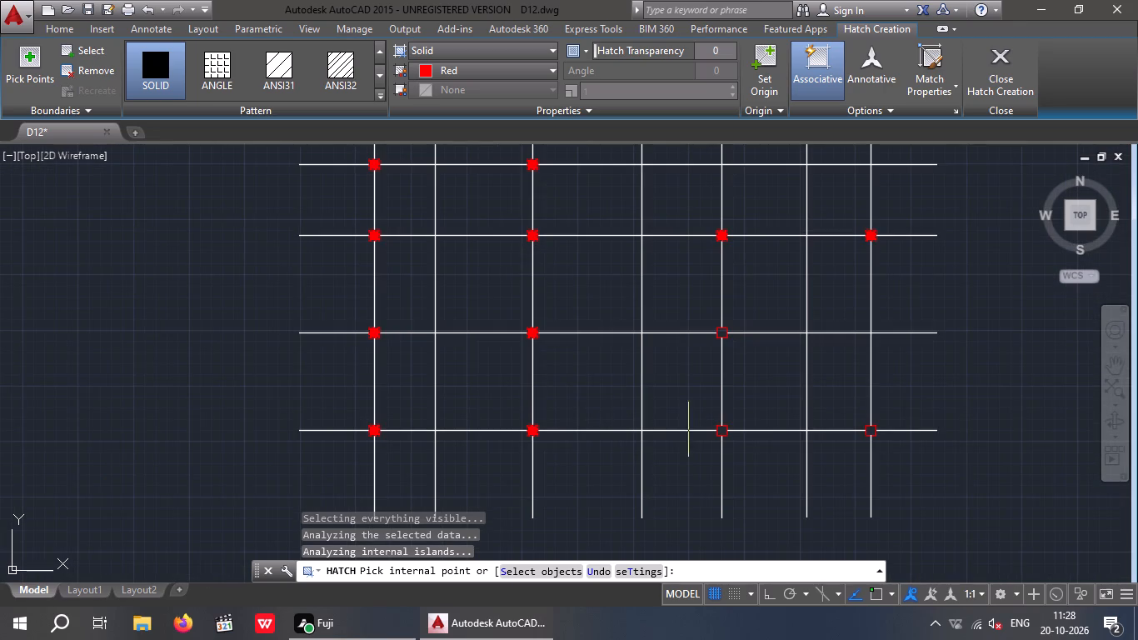
pyautogui.scroll(3, 740, 429)
pyautogui.click(656, 442)
pyautogui.scroll(-4, 661, 433)
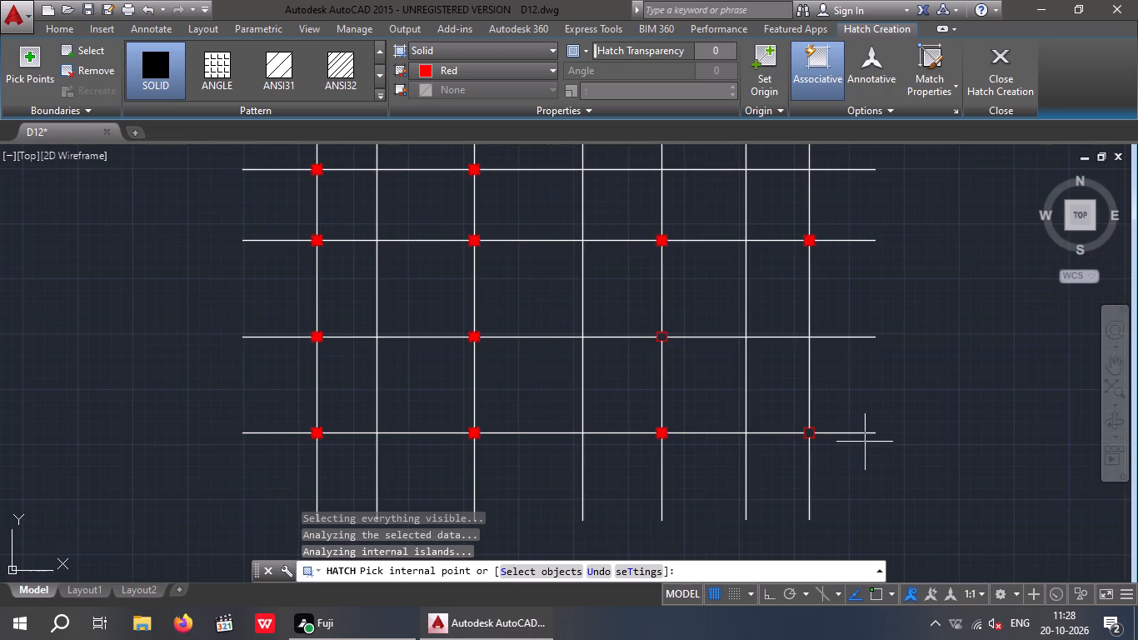
pyautogui.scroll(3, 822, 436)
pyautogui.click(753, 432)
pyautogui.scroll(-4, 761, 433)
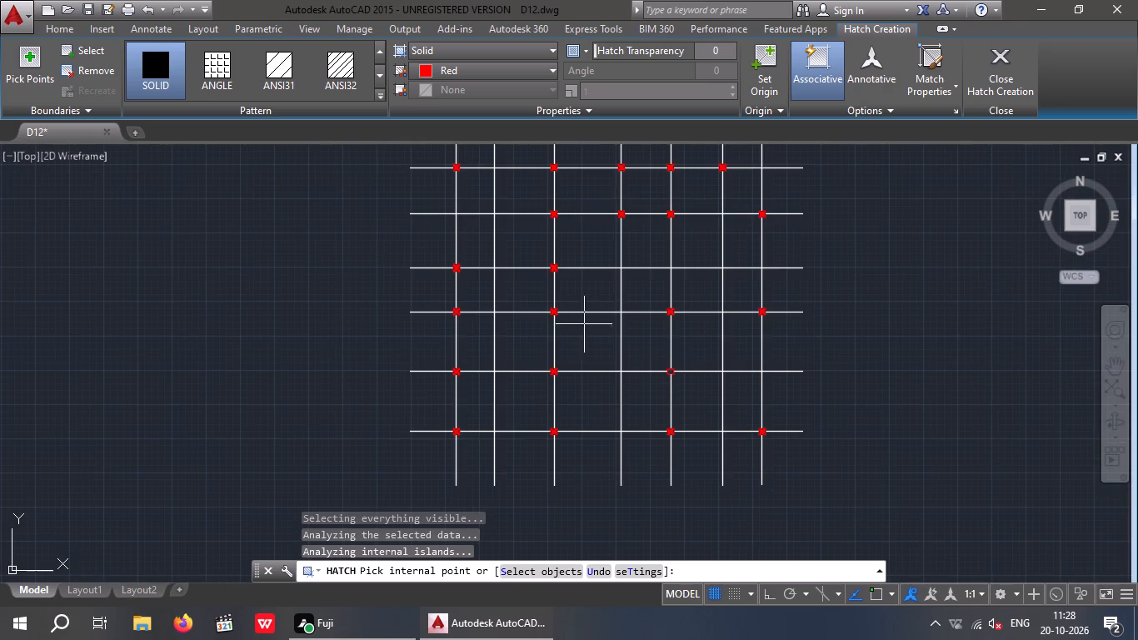
pyautogui.scroll(4, 671, 369)
pyautogui.click(669, 392)
pyautogui.scroll(-3, 666, 387)
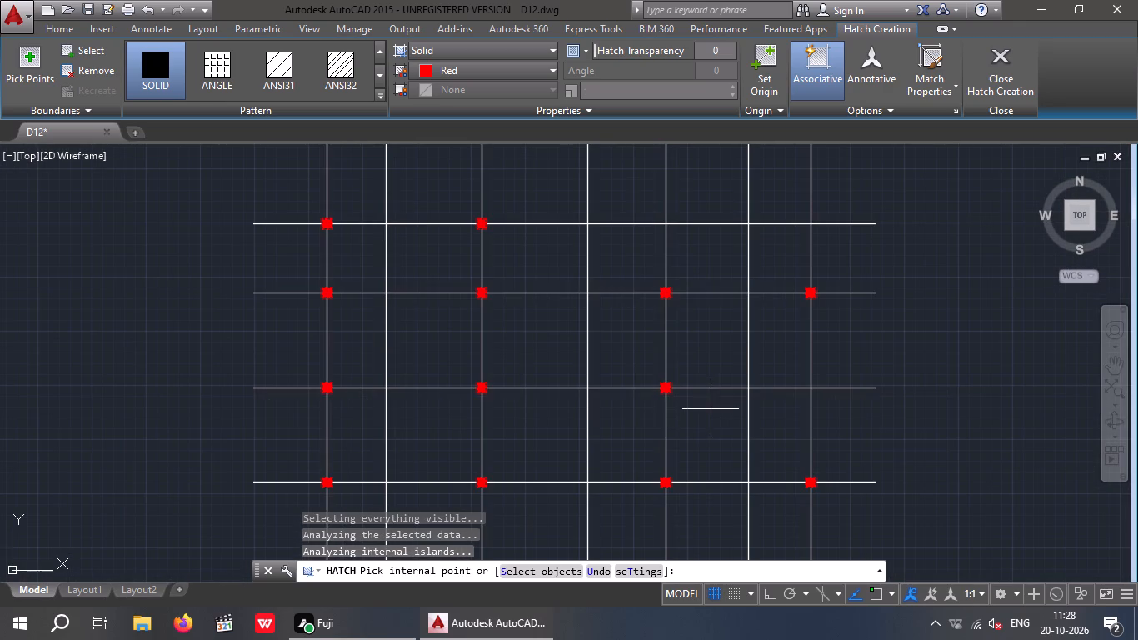
# End the hatching and save the D12 drawing.
pyautogui.hotkey('ctrl', 's')
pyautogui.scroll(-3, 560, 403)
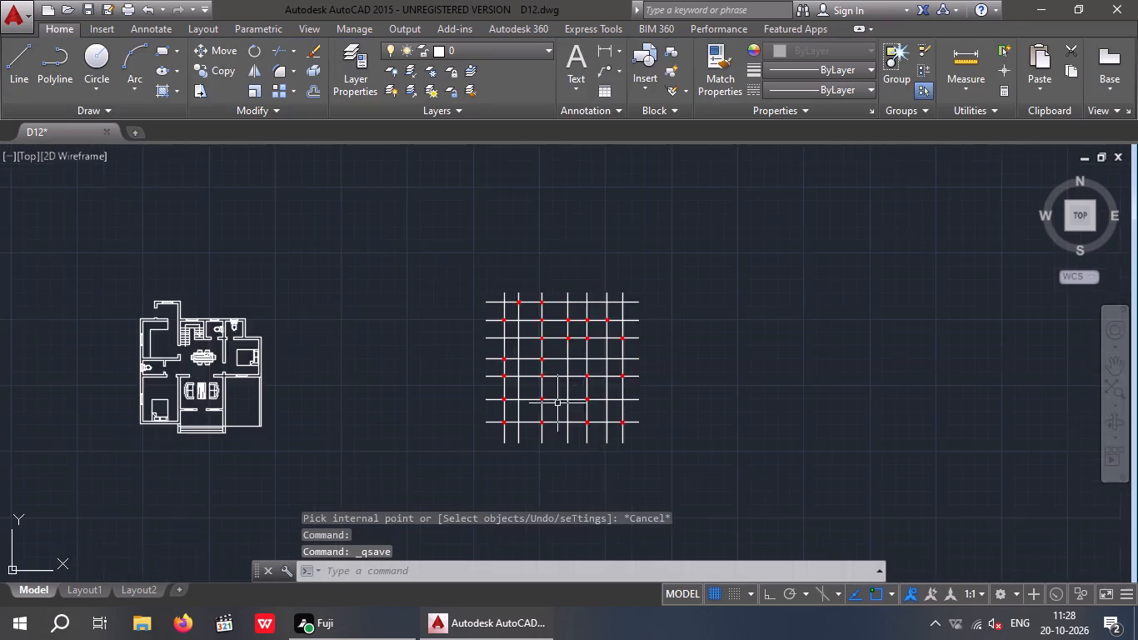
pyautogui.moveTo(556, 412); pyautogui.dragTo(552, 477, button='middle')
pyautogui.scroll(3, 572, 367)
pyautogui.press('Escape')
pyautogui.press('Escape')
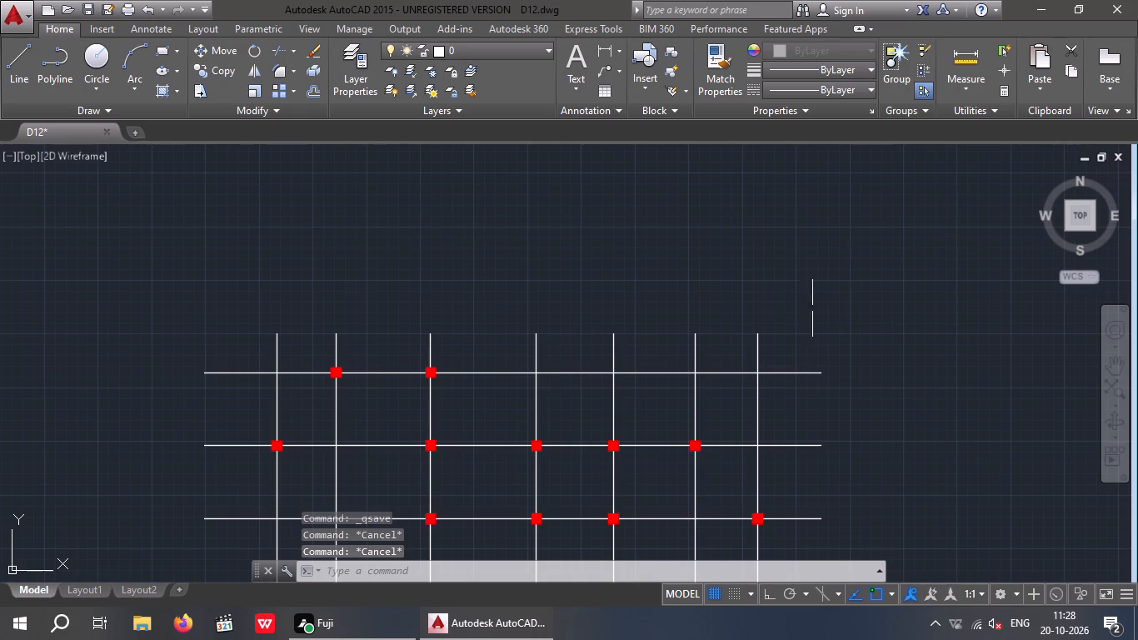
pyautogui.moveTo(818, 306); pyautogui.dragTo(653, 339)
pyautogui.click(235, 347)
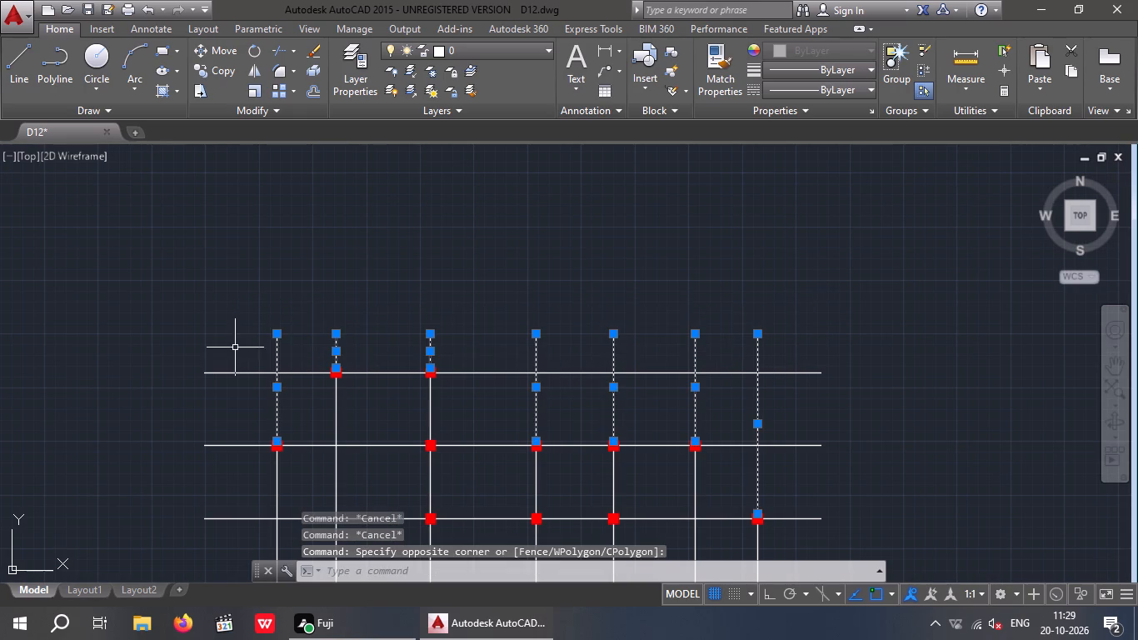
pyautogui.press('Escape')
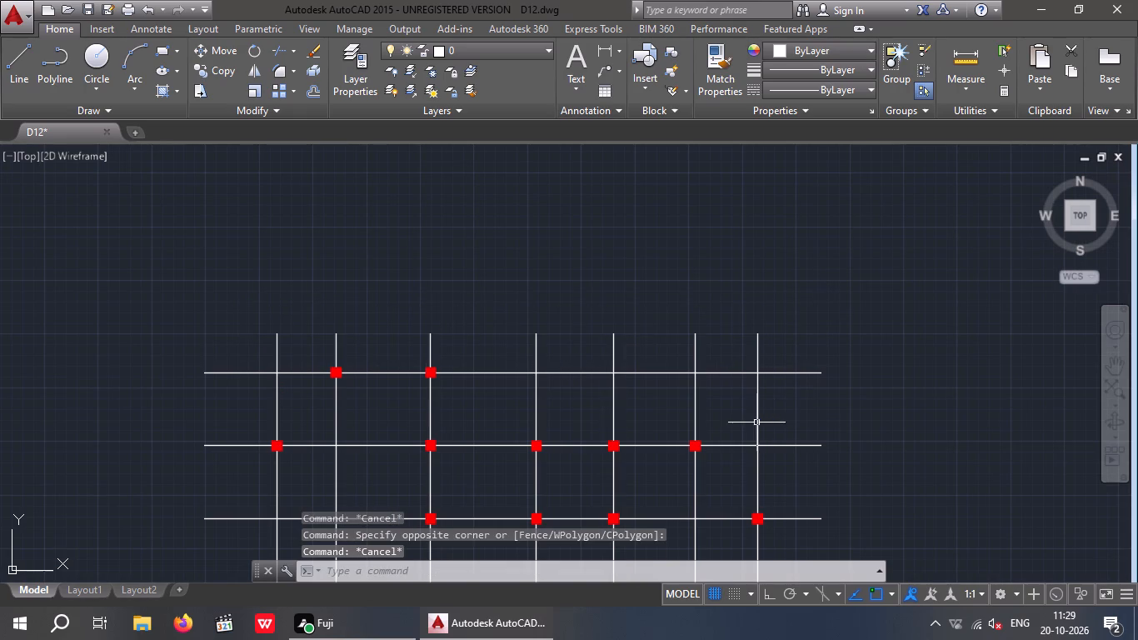
# Select all vertical centreline segments of the column grid from their top ends down to the fourth row.
pyautogui.moveTo(791, 397); pyautogui.dragTo(624, 425)
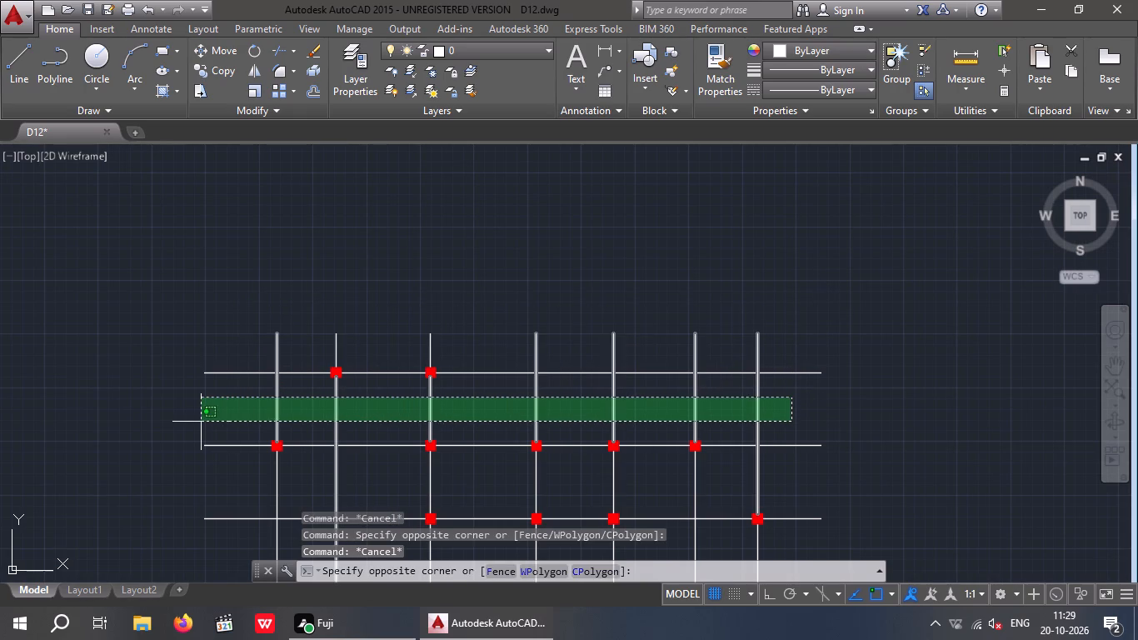
pyautogui.click(201, 422)
pyautogui.moveTo(468, 330); pyautogui.dragTo(388, 350)
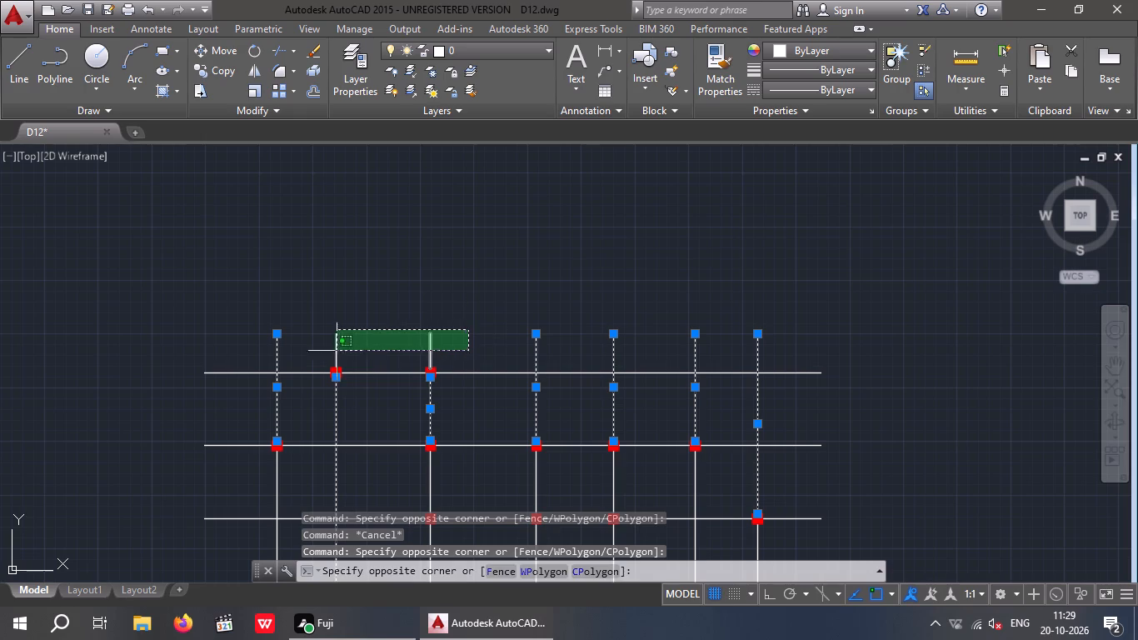
pyautogui.click(304, 348)
pyautogui.moveTo(366, 319); pyautogui.dragTo(363, 208, button='middle')
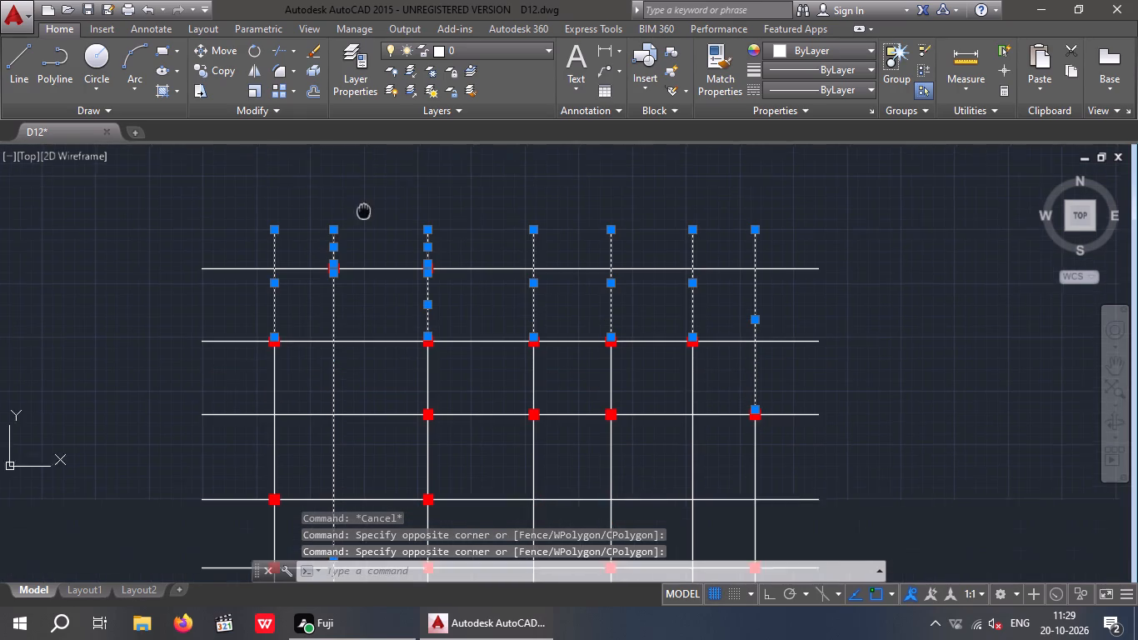
pyautogui.moveTo(363, 208); pyautogui.dragTo(363, 202, button='middle')
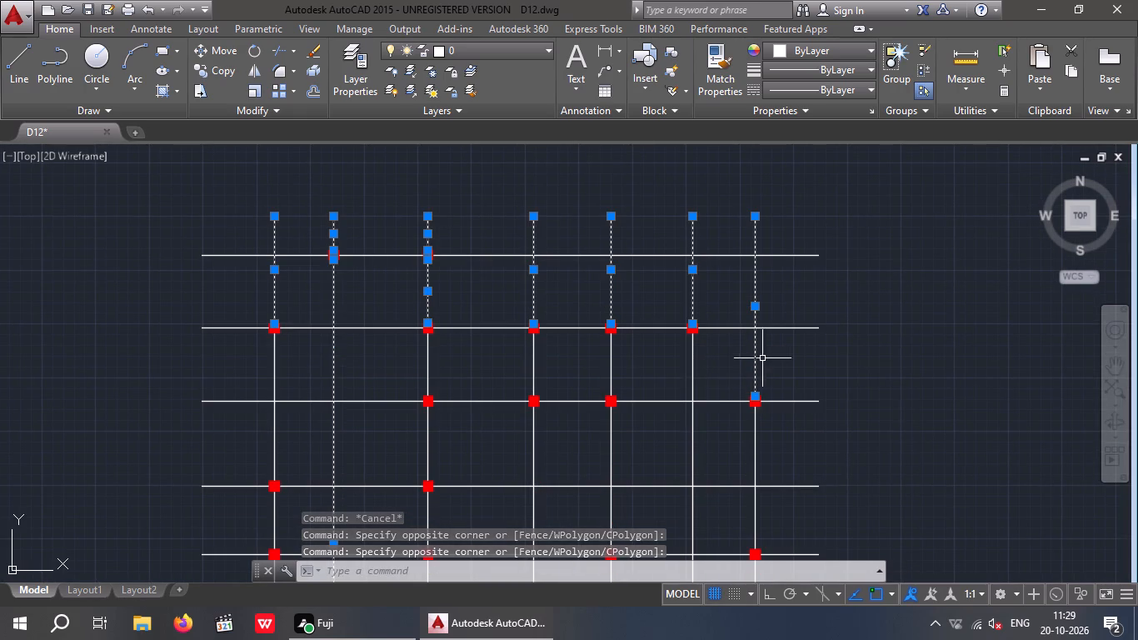
pyautogui.moveTo(776, 352); pyautogui.dragTo(670, 366)
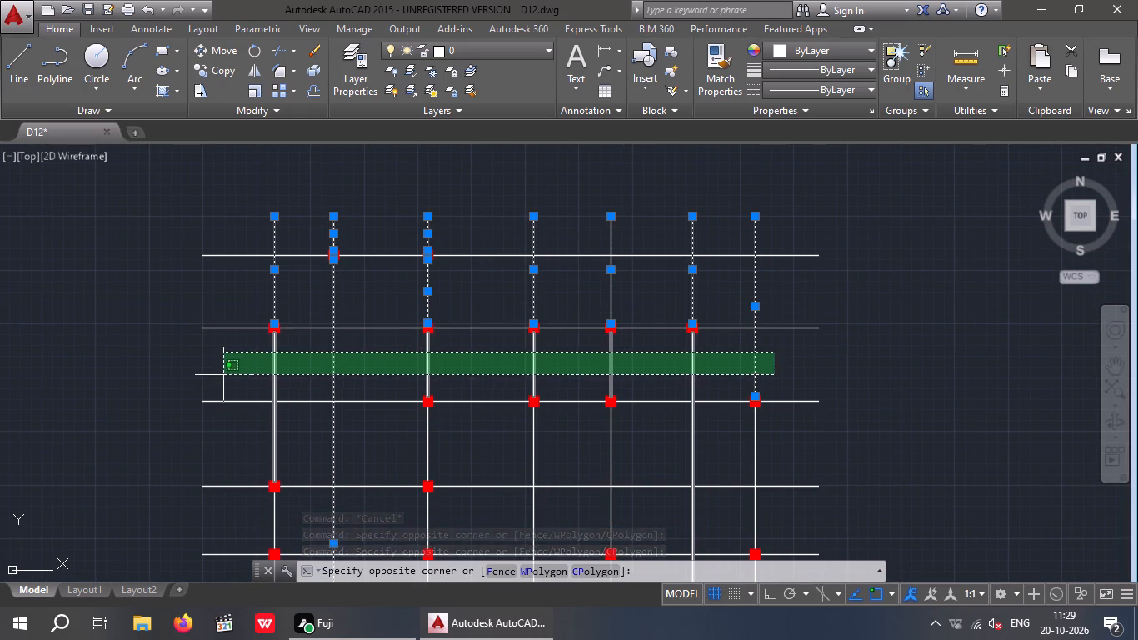
pyautogui.click(222, 375)
pyautogui.moveTo(390, 397); pyautogui.dragTo(380, 304, button='middle')
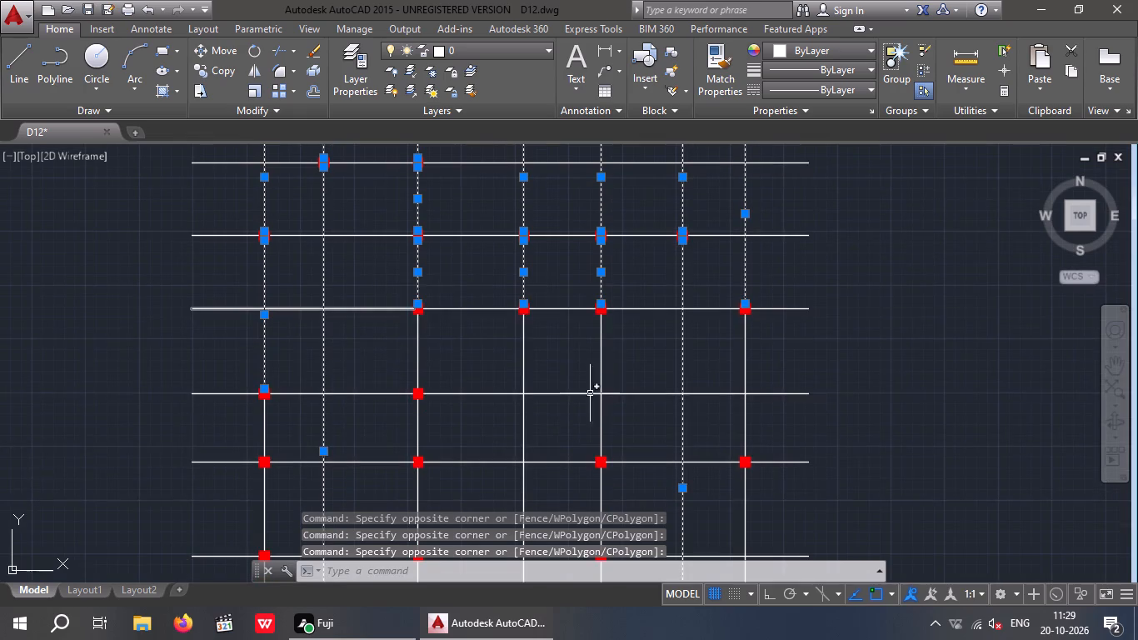
pyautogui.moveTo(770, 355); pyautogui.dragTo(665, 369)
pyautogui.click(206, 364)
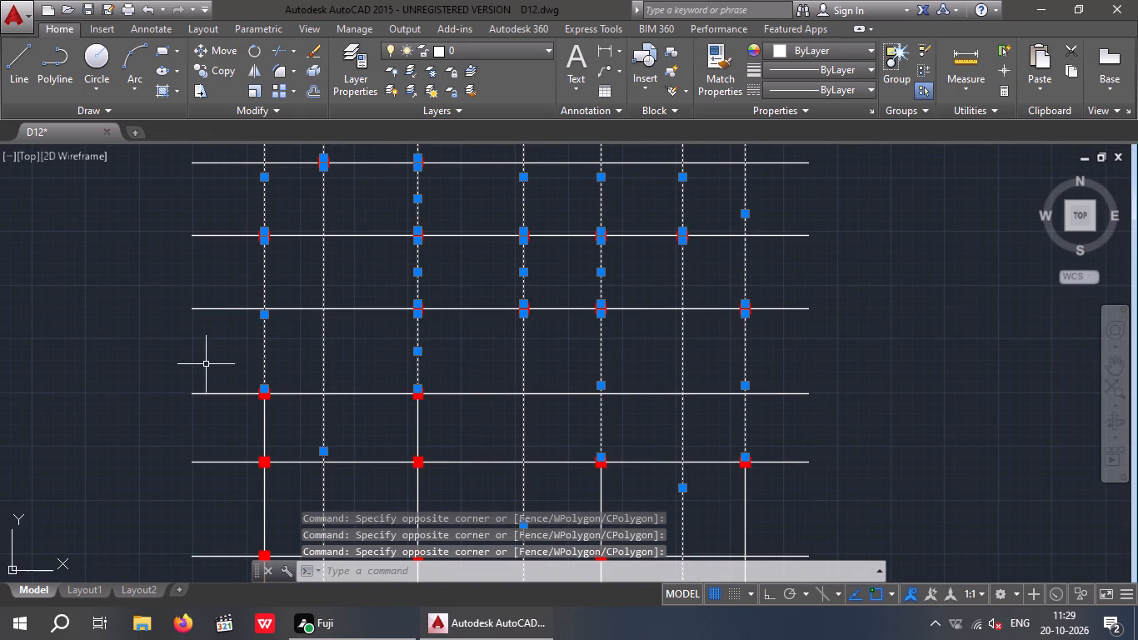
# Add the remaining vertical centreline segments, from the fourth row down to the bottom ends, to the selection.
pyautogui.moveTo(689, 433); pyautogui.dragTo(691, 349, button='middle')
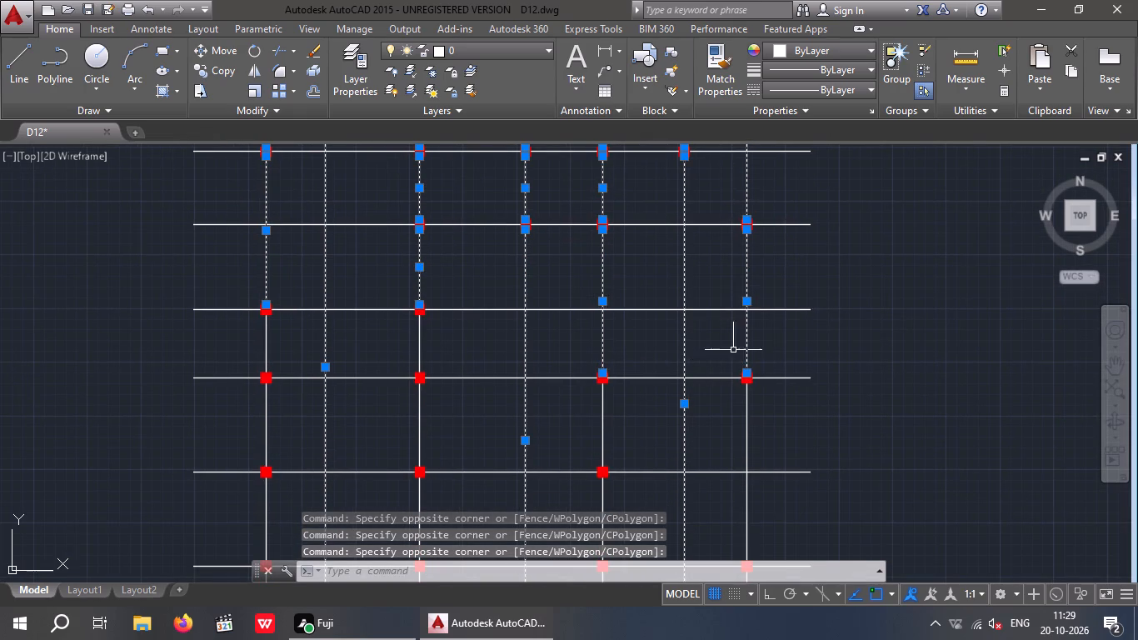
pyautogui.moveTo(758, 335); pyautogui.dragTo(609, 369)
pyautogui.click(208, 352)
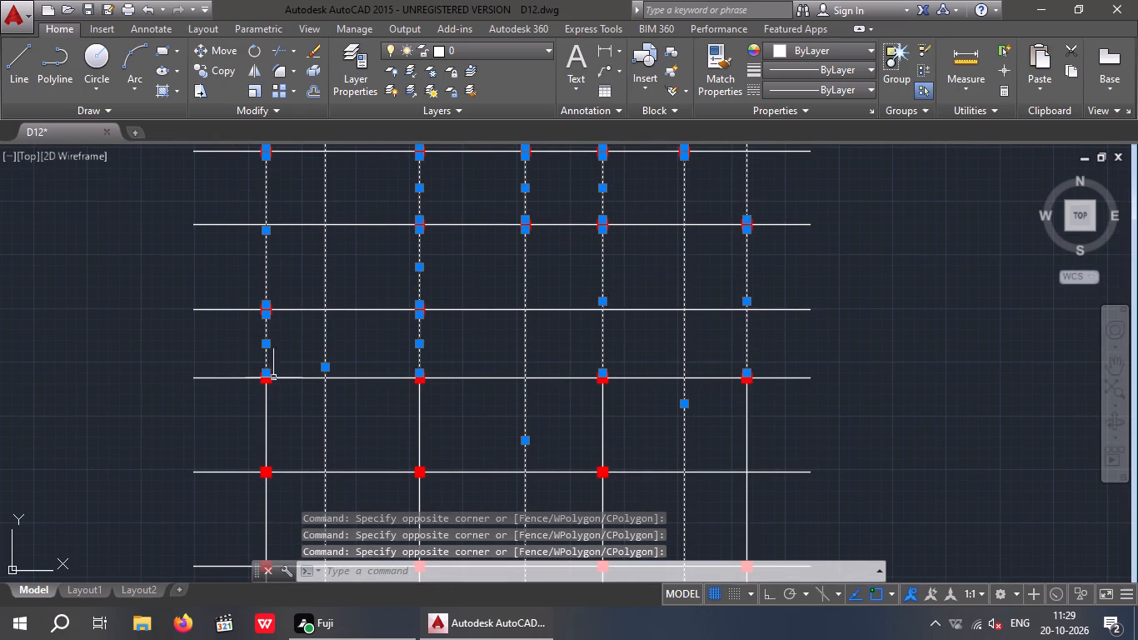
pyautogui.moveTo(766, 412); pyautogui.dragTo(645, 443)
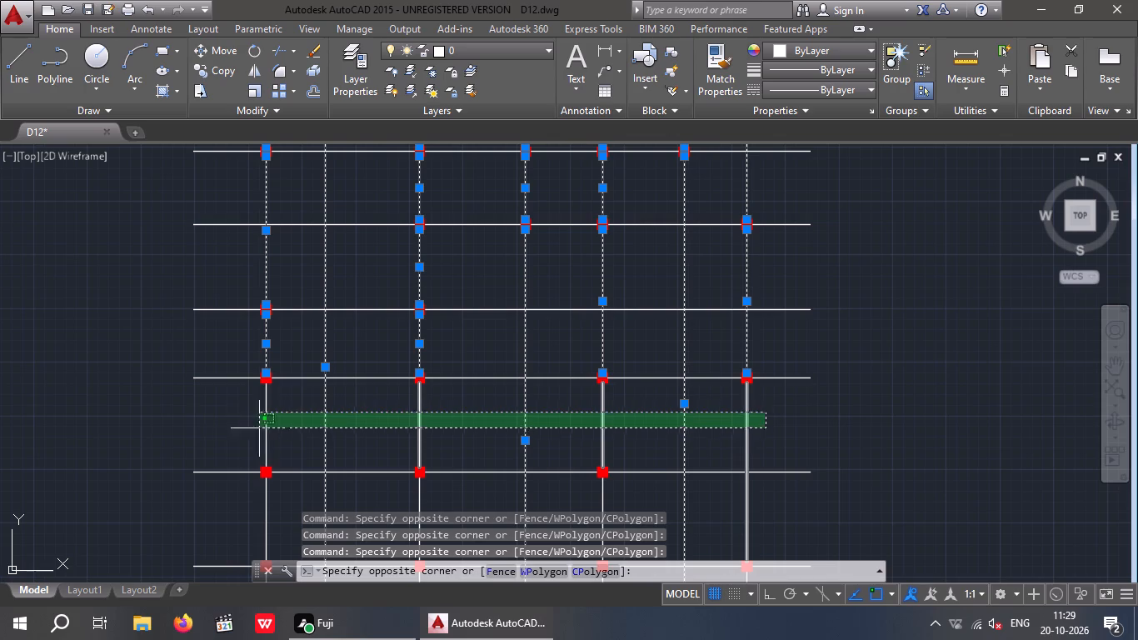
pyautogui.click(197, 444)
pyautogui.scroll(-1, 258, 387)
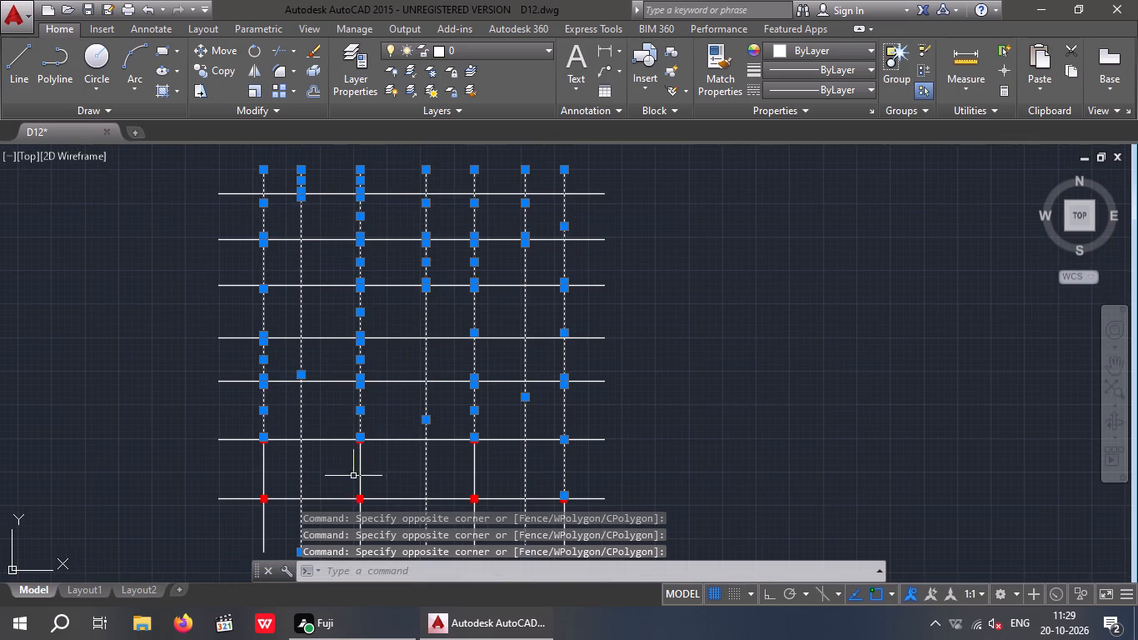
pyautogui.moveTo(353, 462); pyautogui.dragTo(370, 379, button='middle')
pyautogui.scroll(1, 417, 397)
pyautogui.moveTo(708, 377); pyautogui.dragTo(606, 400)
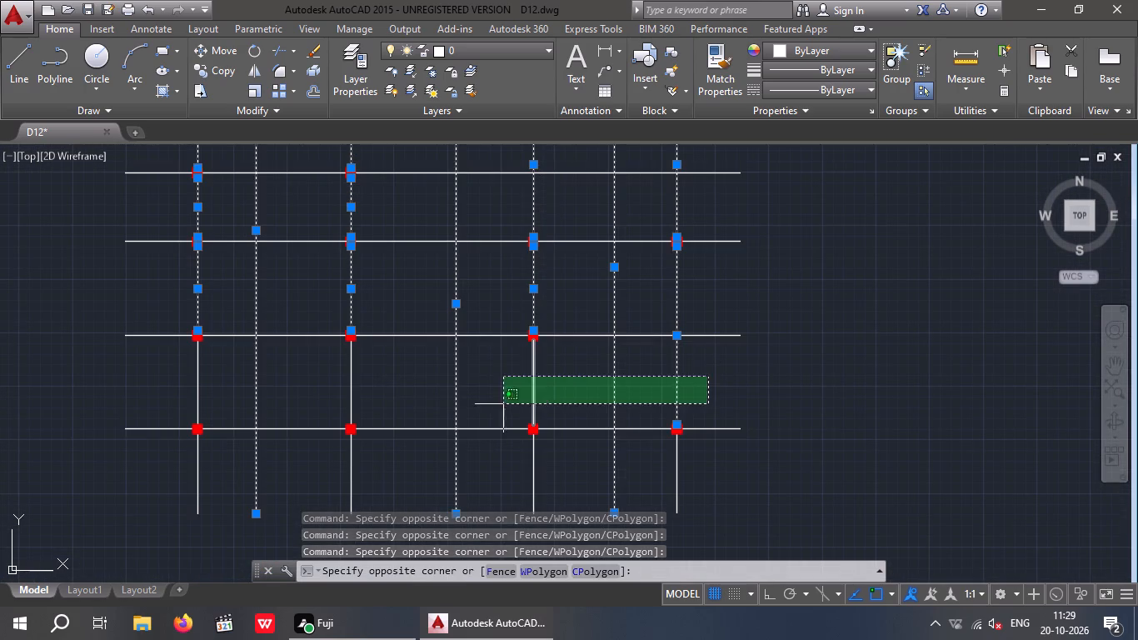
pyautogui.click(98, 391)
pyautogui.moveTo(534, 427); pyautogui.dragTo(550, 380, button='middle')
pyautogui.moveTo(794, 428); pyautogui.dragTo(661, 446)
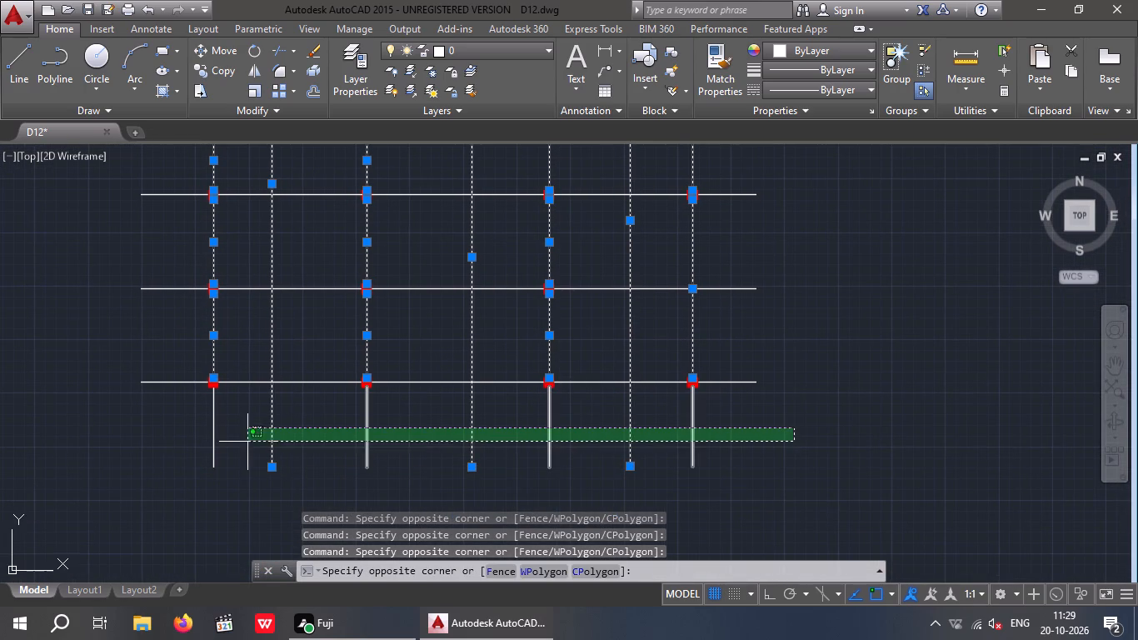
pyautogui.click(152, 451)
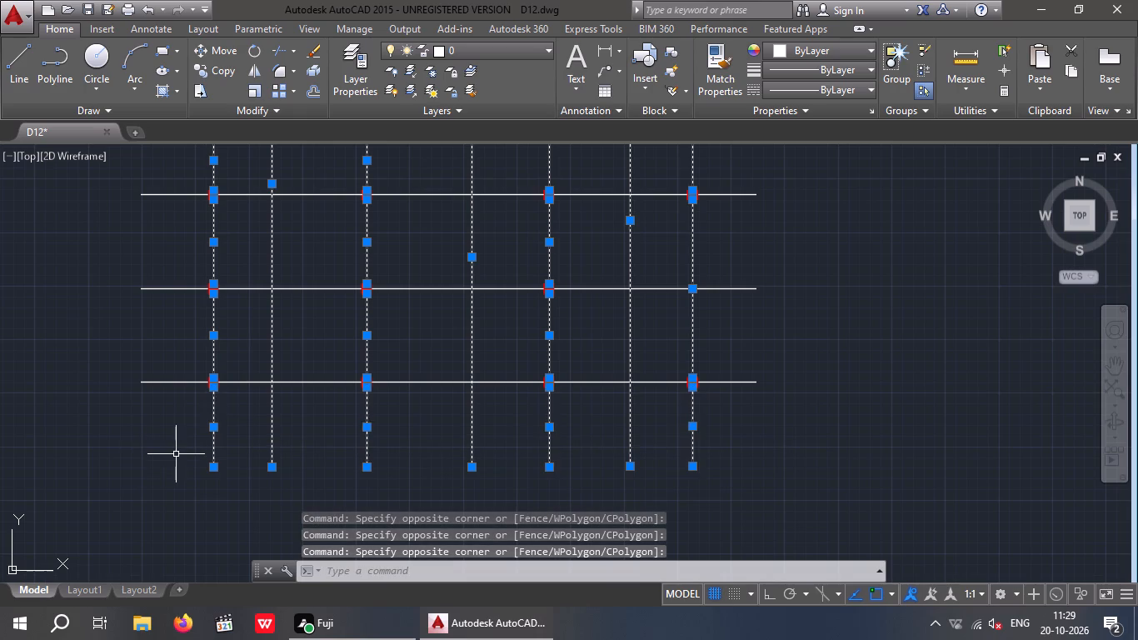
# Add the outer segments at the left and right ends of all horizontal centrelines to the selection.
pyautogui.moveTo(180, 458); pyautogui.dragTo(204, 538, button='middle')
pyautogui.moveTo(189, 523); pyautogui.dragTo(187, 509)
pyautogui.moveTo(180, 447); pyautogui.dragTo(205, 583, button='middle')
pyautogui.scroll(-1, 201, 492)
pyautogui.click(195, 237)
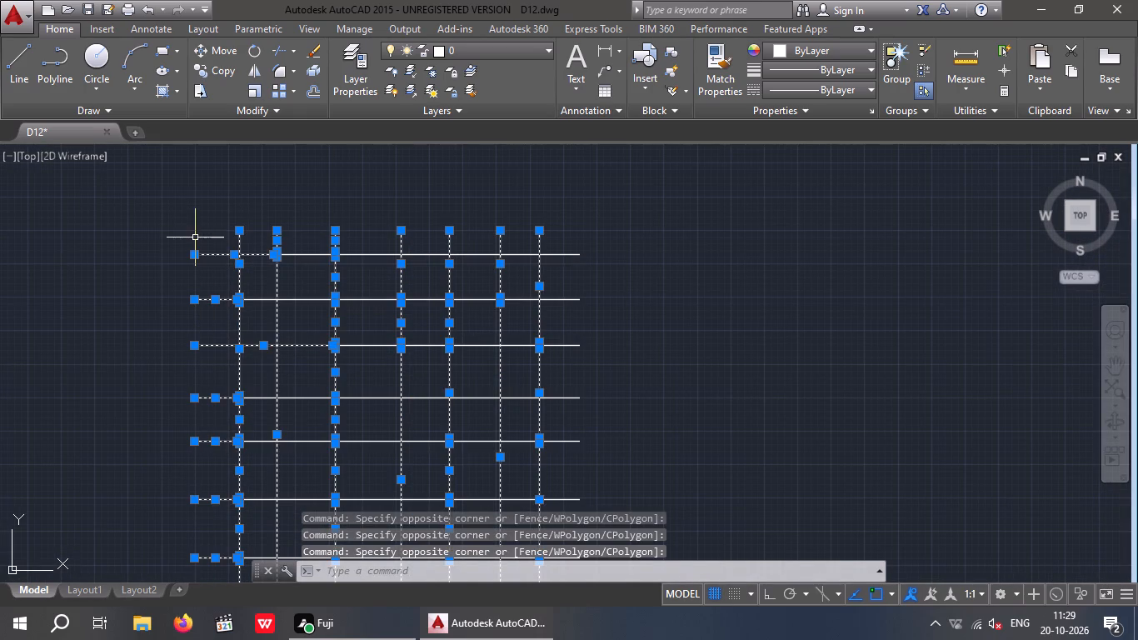
pyautogui.moveTo(719, 383); pyautogui.dragTo(669, 295, button='middle')
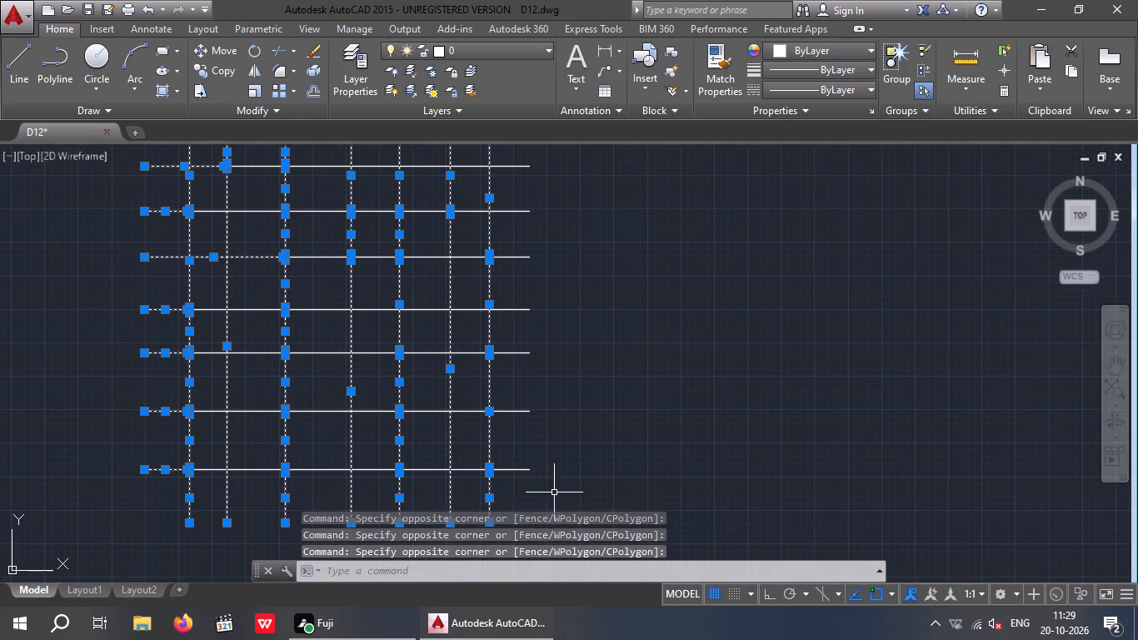
pyautogui.moveTo(542, 486); pyautogui.dragTo(533, 471)
pyautogui.moveTo(522, 352); pyautogui.dragTo(529, 430, button='middle')
pyautogui.click(513, 237)
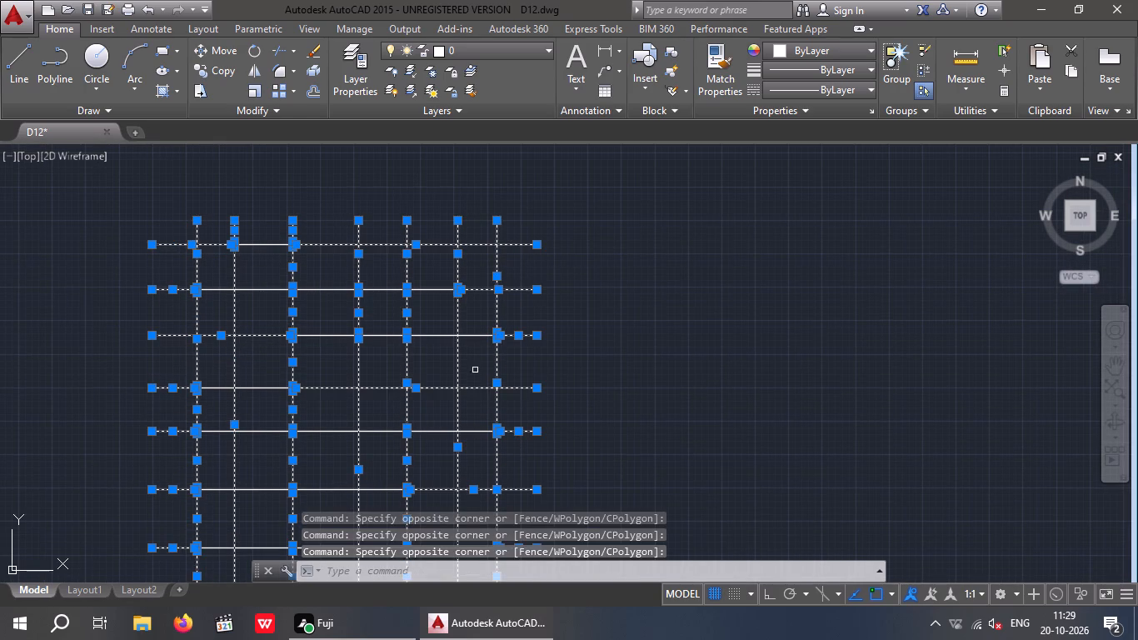
# Add the unselected inner segments of the top three horizontal centrelines of the column grid to the selection.
pyautogui.moveTo(437, 368); pyautogui.dragTo(439, 327, button='middle')
pyautogui.moveTo(444, 341); pyautogui.dragTo(434, 307)
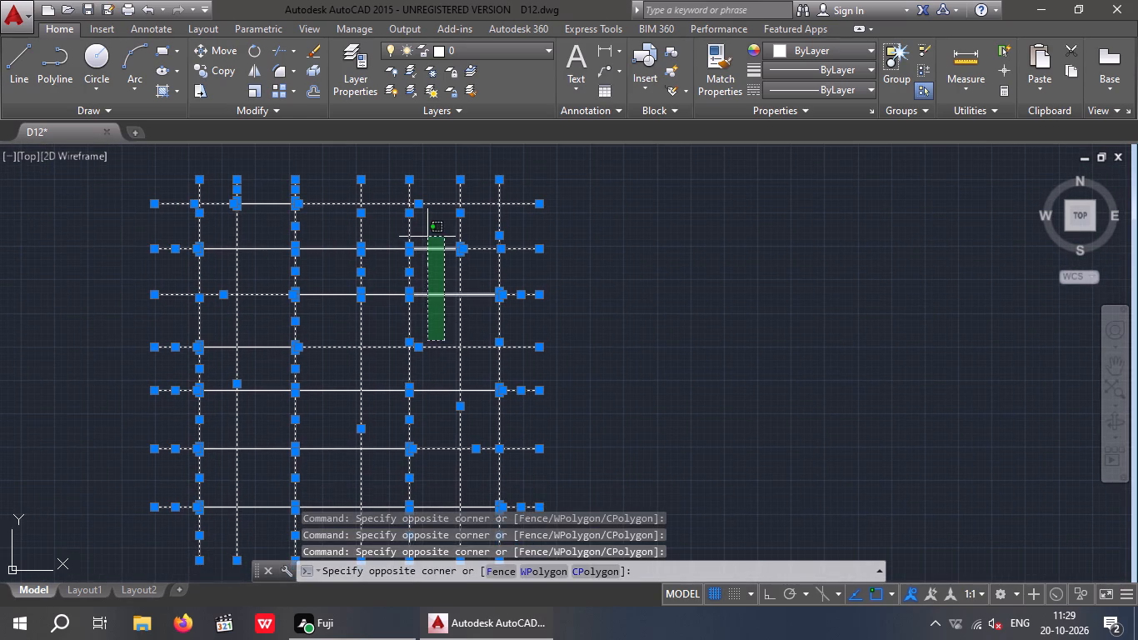
pyautogui.click(427, 237)
pyautogui.moveTo(382, 311); pyautogui.dragTo(382, 296)
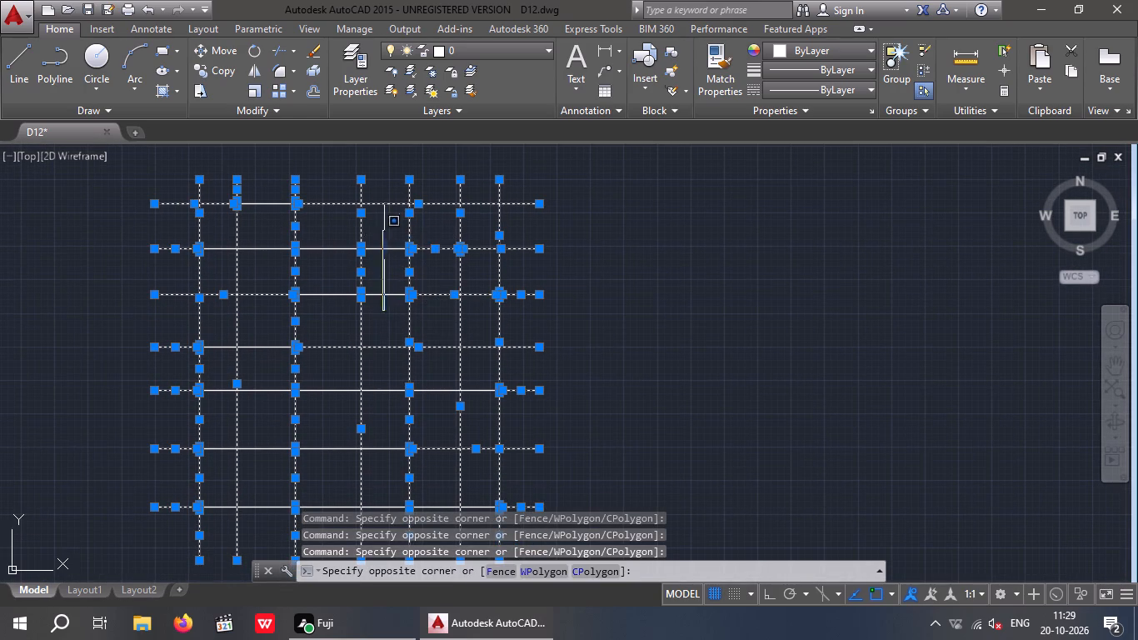
pyautogui.click(370, 225)
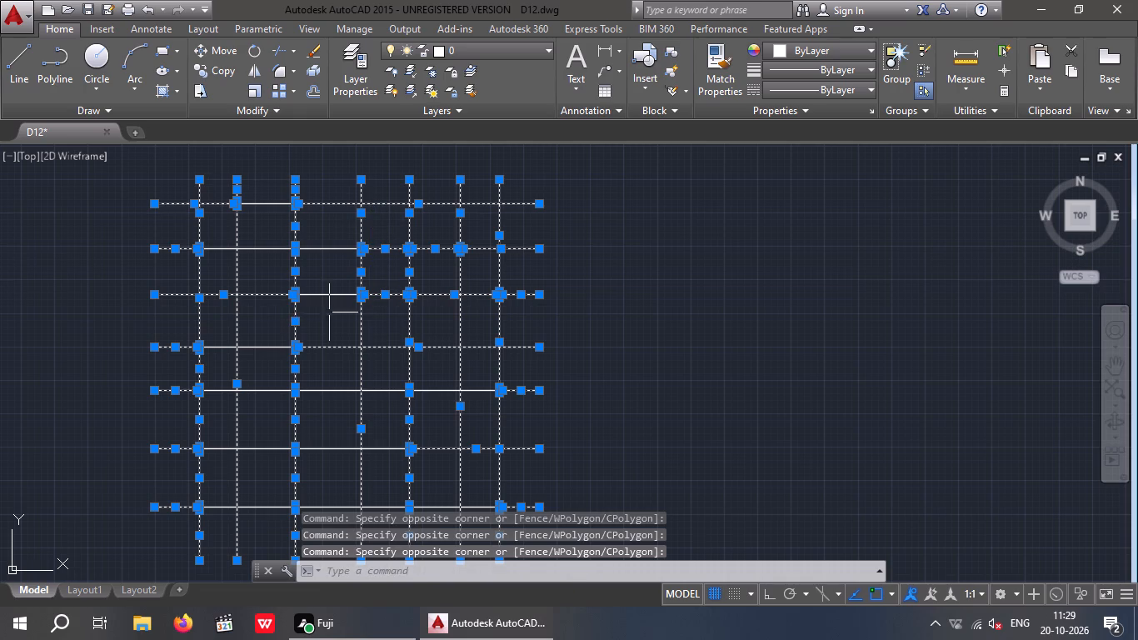
pyautogui.moveTo(329, 312); pyautogui.dragTo(329, 302)
pyautogui.click(322, 224)
pyautogui.moveTo(264, 273); pyautogui.dragTo(264, 259)
pyautogui.click(256, 175)
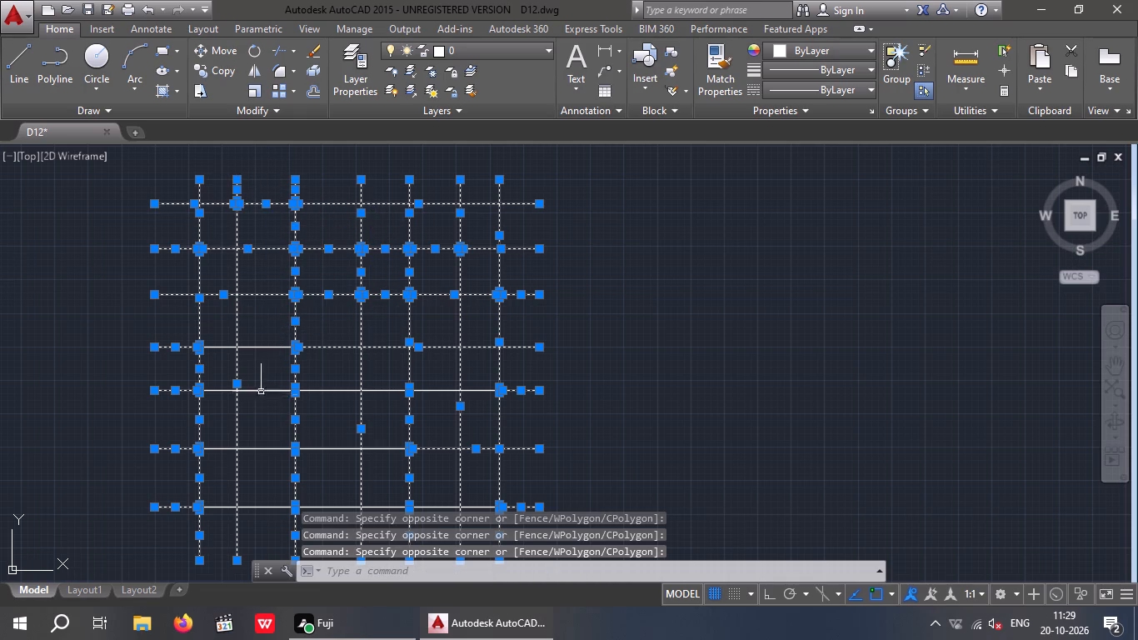
# Add the unselected inner segments of the fourth, fifth and sixth horizontal centrelines to the selection.
pyautogui.moveTo(265, 405); pyautogui.dragTo(260, 397)
pyautogui.click(250, 328)
pyautogui.moveTo(386, 409); pyautogui.dragTo(371, 391)
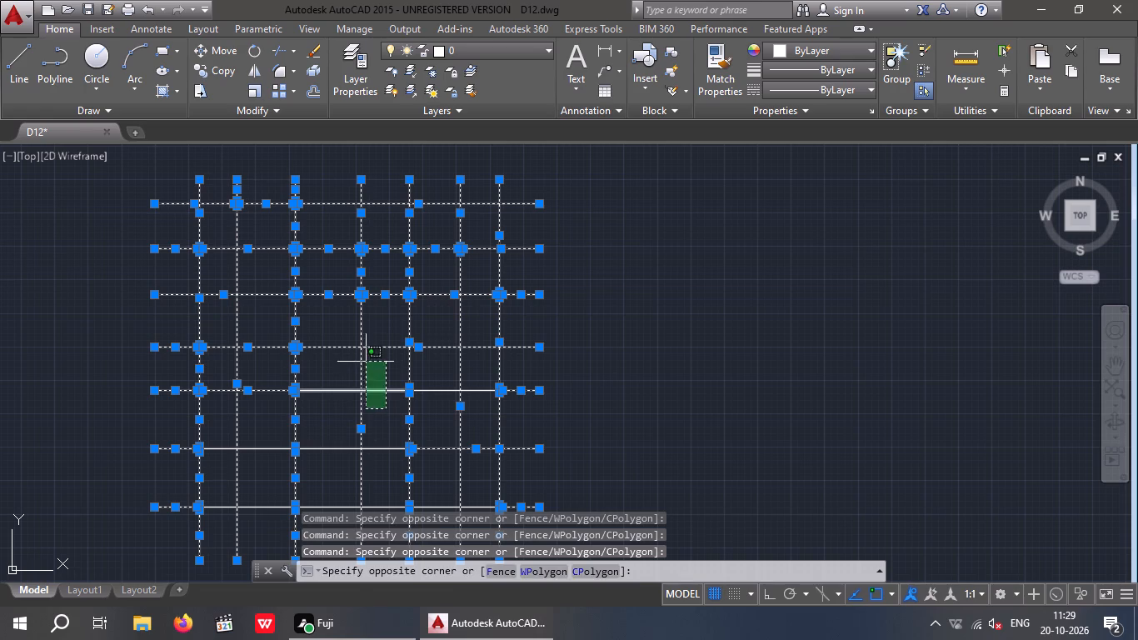
pyautogui.click(366, 360)
pyautogui.moveTo(446, 405); pyautogui.dragTo(432, 386)
pyautogui.click(421, 363)
pyautogui.scroll(-1, 444, 367)
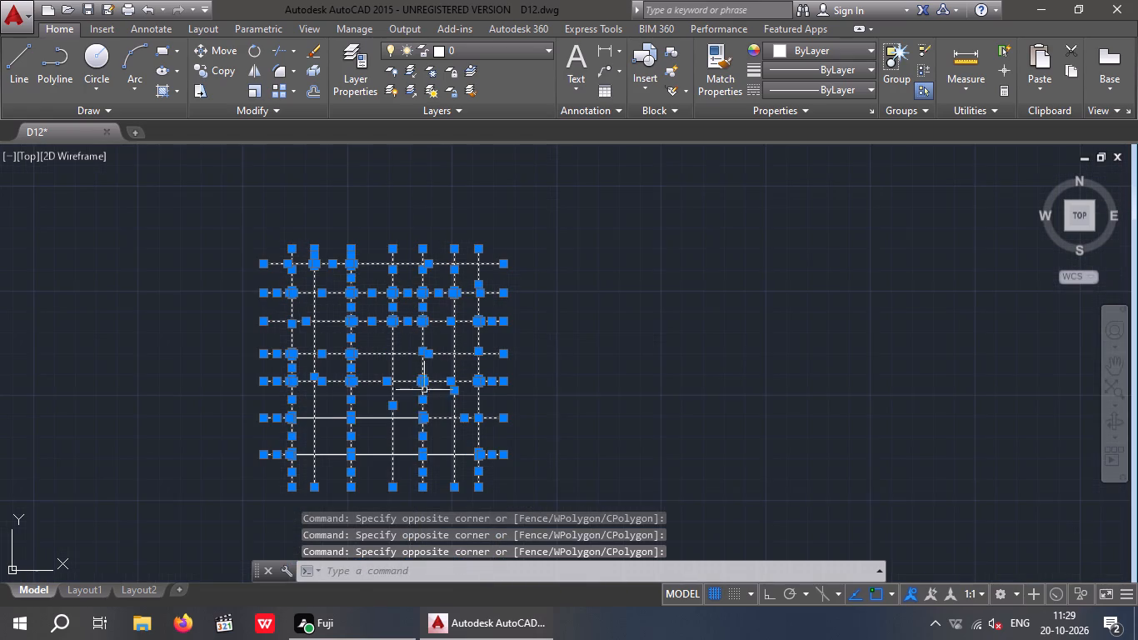
pyautogui.scroll(2, 323, 422)
pyautogui.moveTo(334, 435); pyautogui.dragTo(321, 416)
pyautogui.click(314, 392)
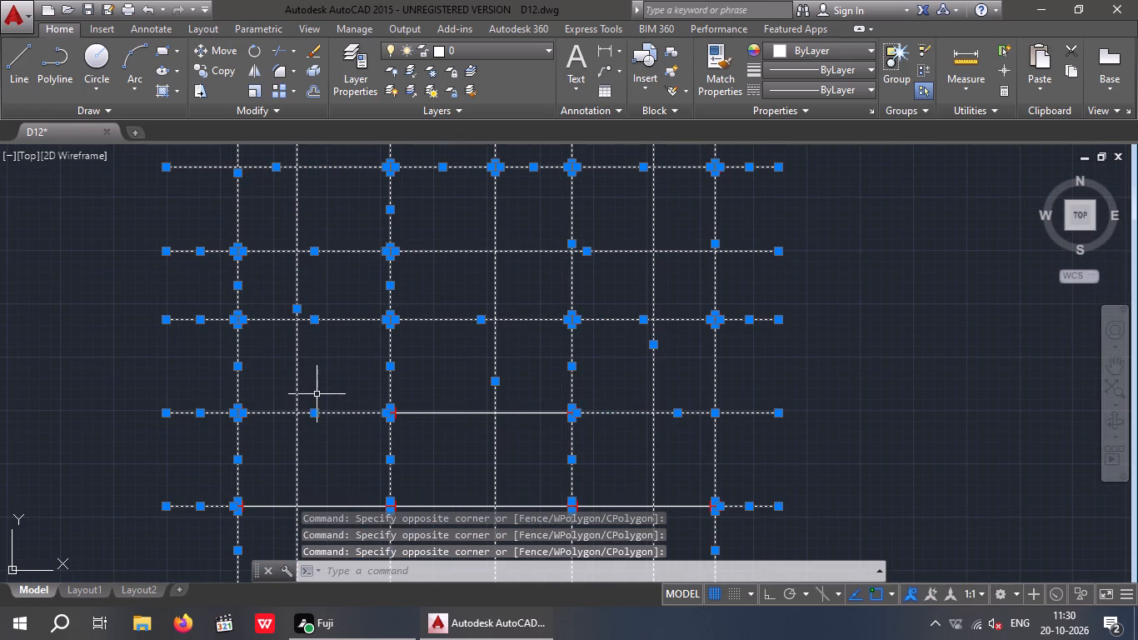
pyautogui.moveTo(457, 431); pyautogui.dragTo(444, 415)
pyautogui.click(432, 383)
# Add the three inner segments of the bottom horizontal centreline to the selection.
pyautogui.scroll(-2, 432, 382)
pyautogui.scroll(3, 447, 438)
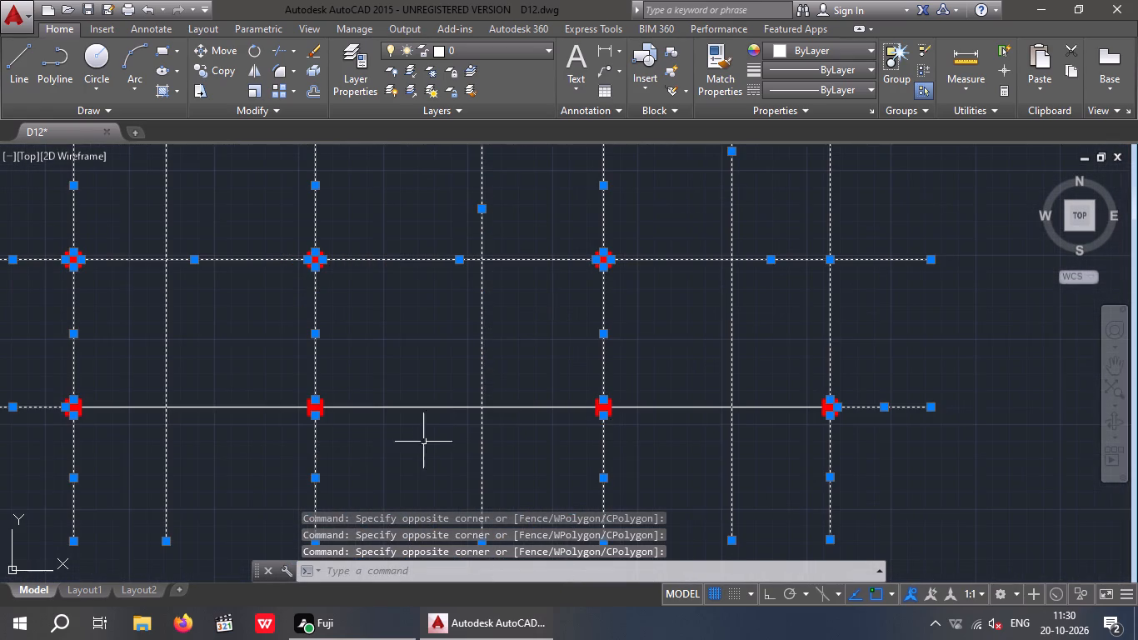
pyautogui.moveTo(268, 445); pyautogui.dragTo(231, 424)
pyautogui.click(220, 378)
pyautogui.moveTo(395, 447); pyautogui.dragTo(386, 433)
pyautogui.click(372, 386)
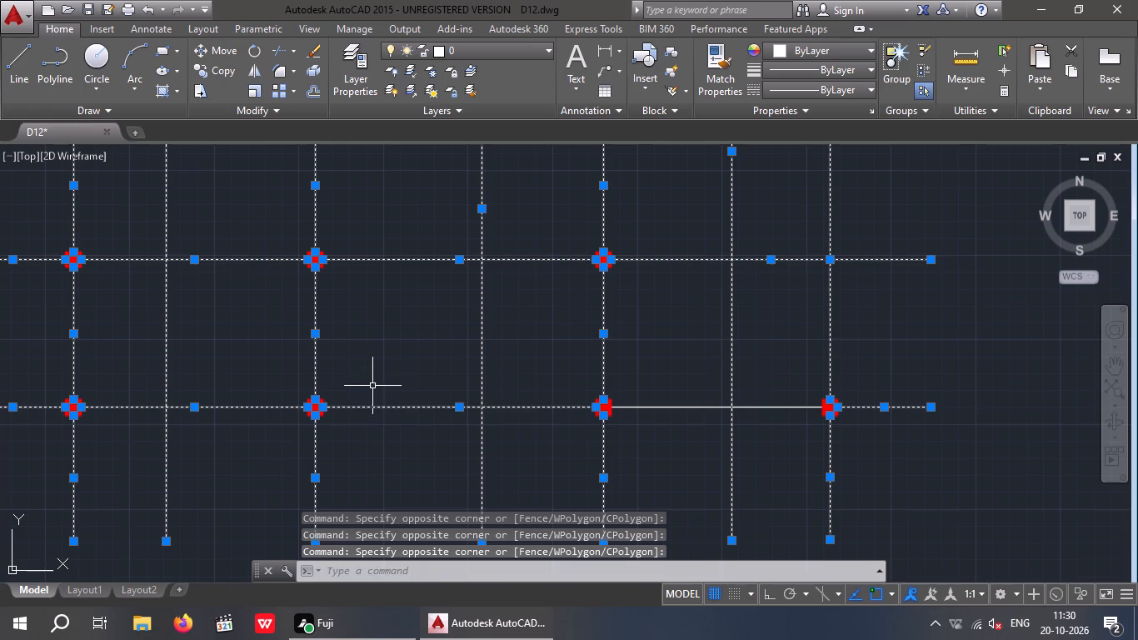
pyautogui.scroll(-3, 397, 386)
pyautogui.scroll(4, 473, 397)
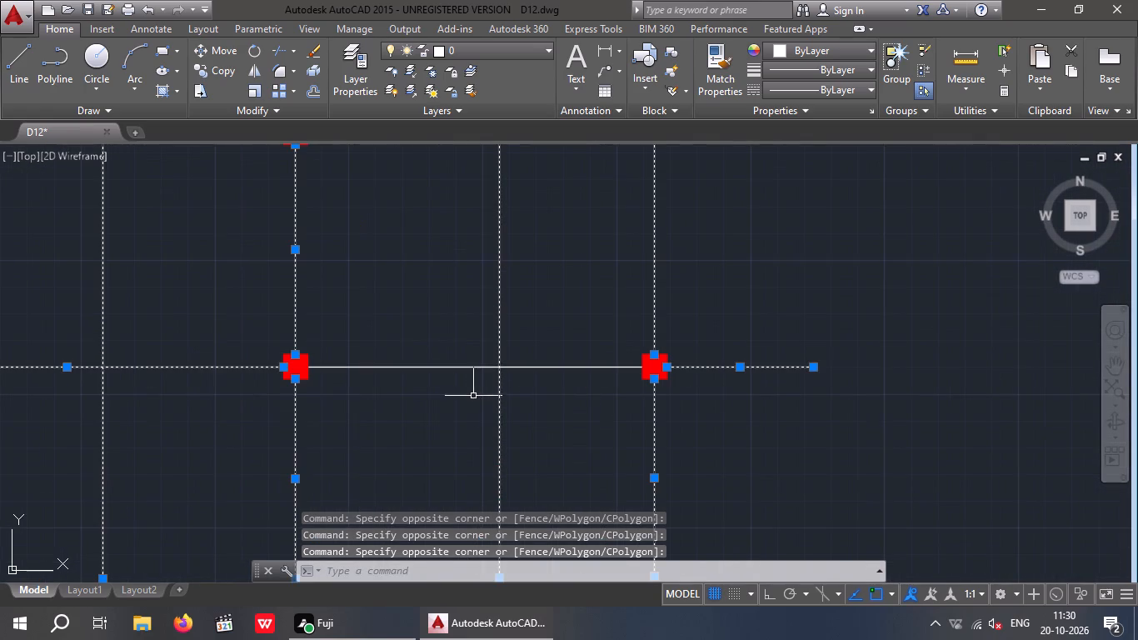
pyautogui.moveTo(473, 396); pyautogui.dragTo(452, 381)
pyautogui.click(417, 327)
# Set the colour of all selected centreline segments to Cyan and clear the selection.
pyautogui.scroll(-4, 417, 329)
pyautogui.moveTo(467, 456); pyautogui.dragTo(468, 542, button='middle')
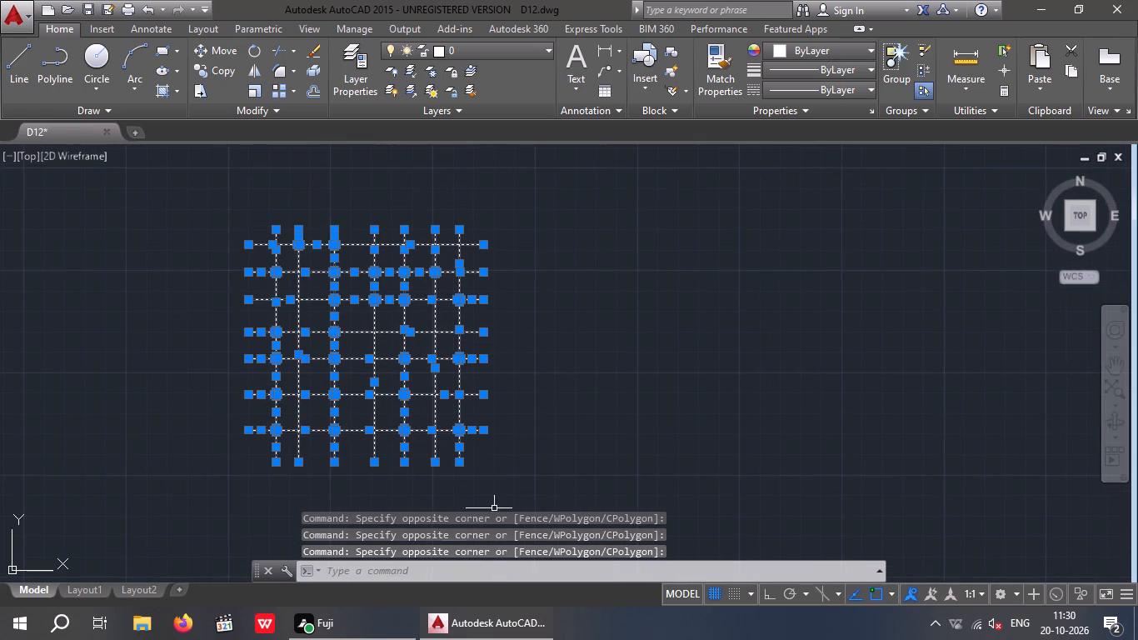
pyautogui.click(811, 51)
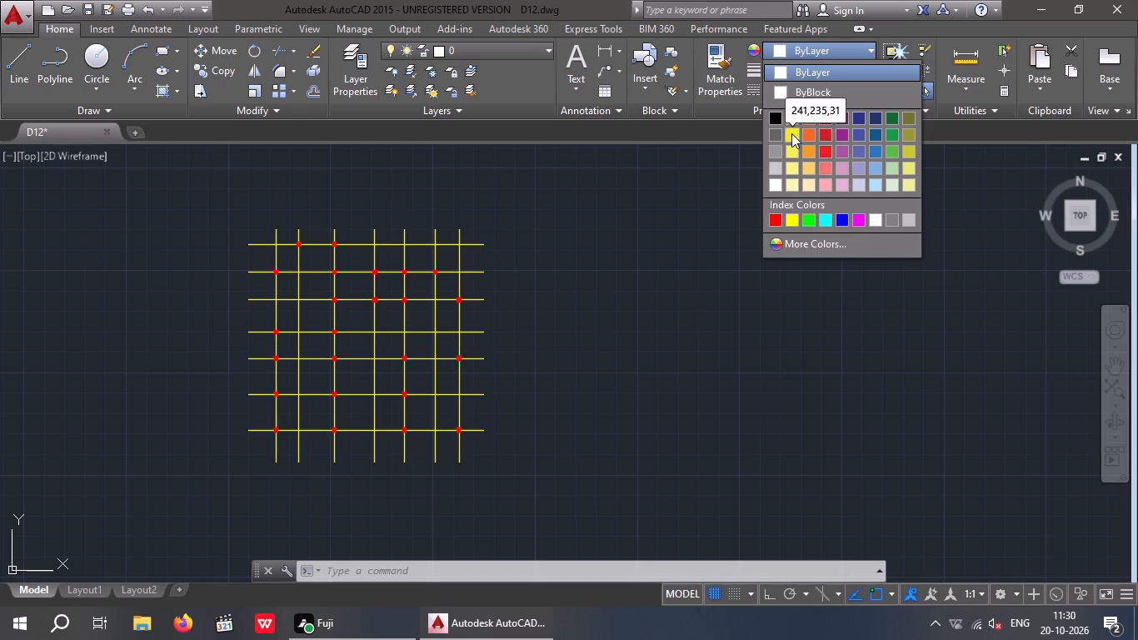
pyautogui.click(827, 221)
pyautogui.press('Escape')
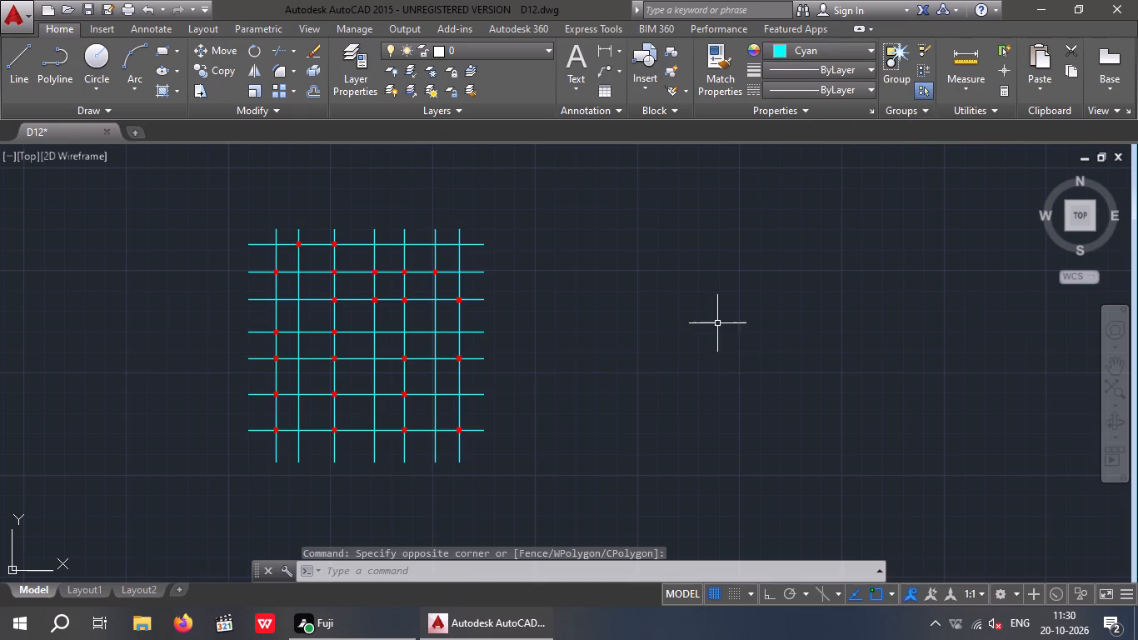
# Move the whole column grid with its red markers about 46'-9" horizontally towards the floor plan, with Ortho on.
pyautogui.scroll(4, 321, 368)
pyautogui.scroll(-2, 363, 363)
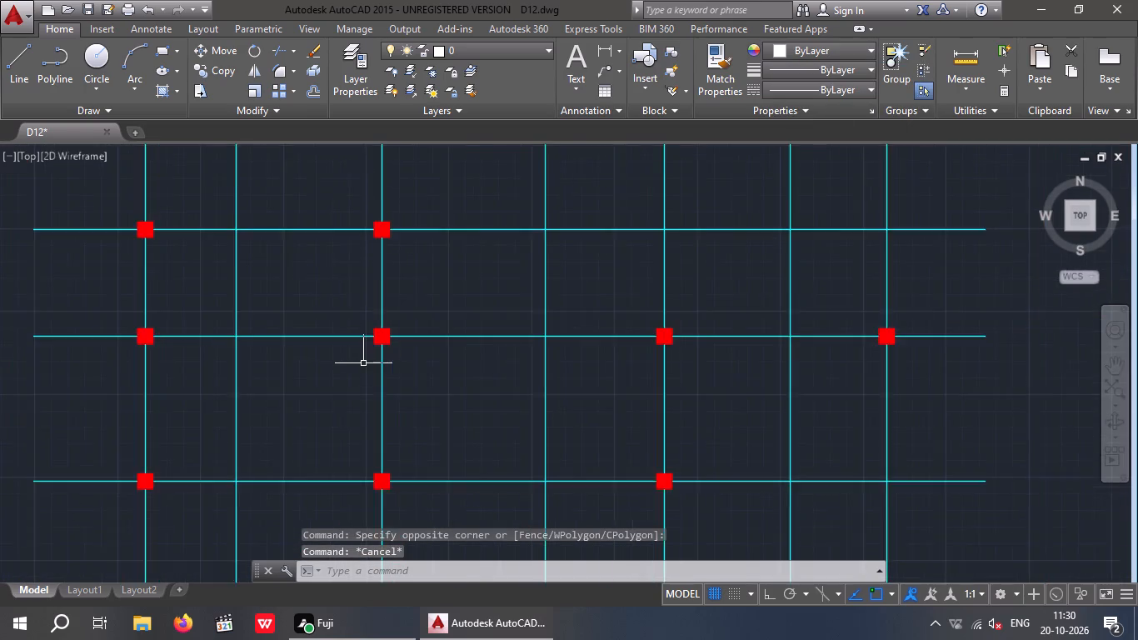
pyautogui.scroll(-1, 368, 364)
pyautogui.moveTo(367, 387); pyautogui.dragTo(367, 433, button='middle')
pyautogui.scroll(-2, 357, 370)
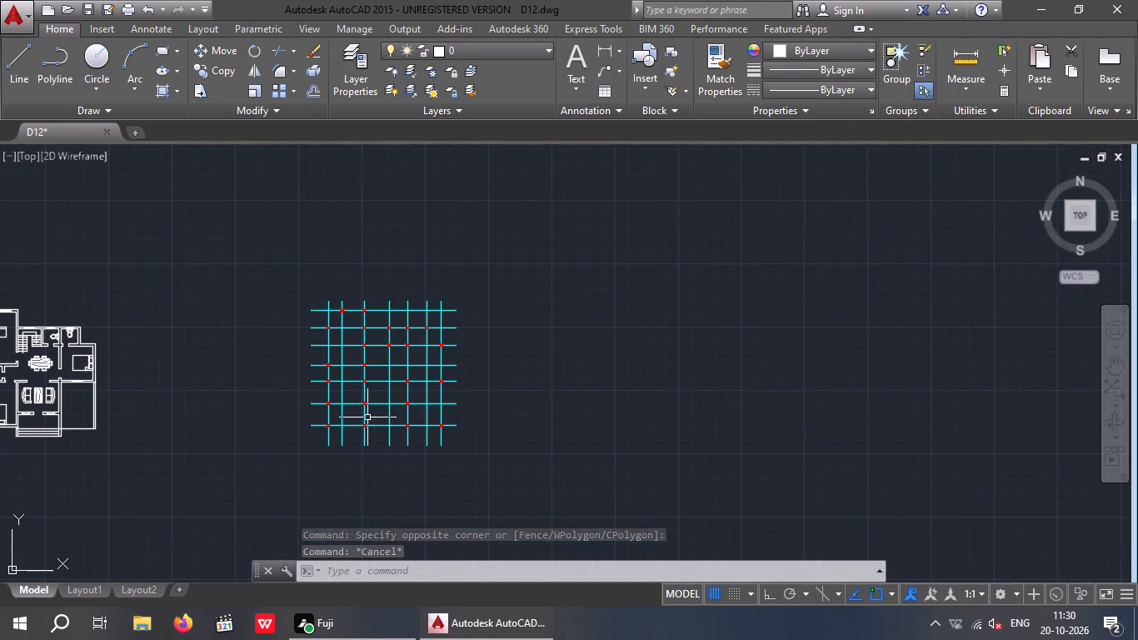
pyautogui.moveTo(370, 417); pyautogui.dragTo(517, 417, button='middle')
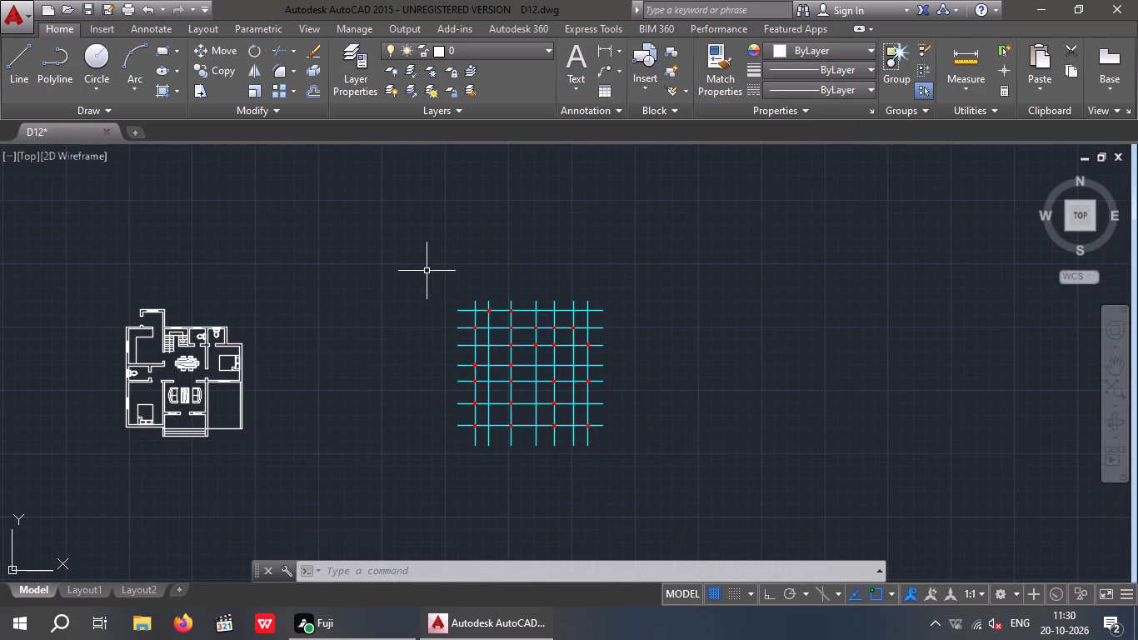
pyautogui.click(427, 271)
pyautogui.click(681, 479)
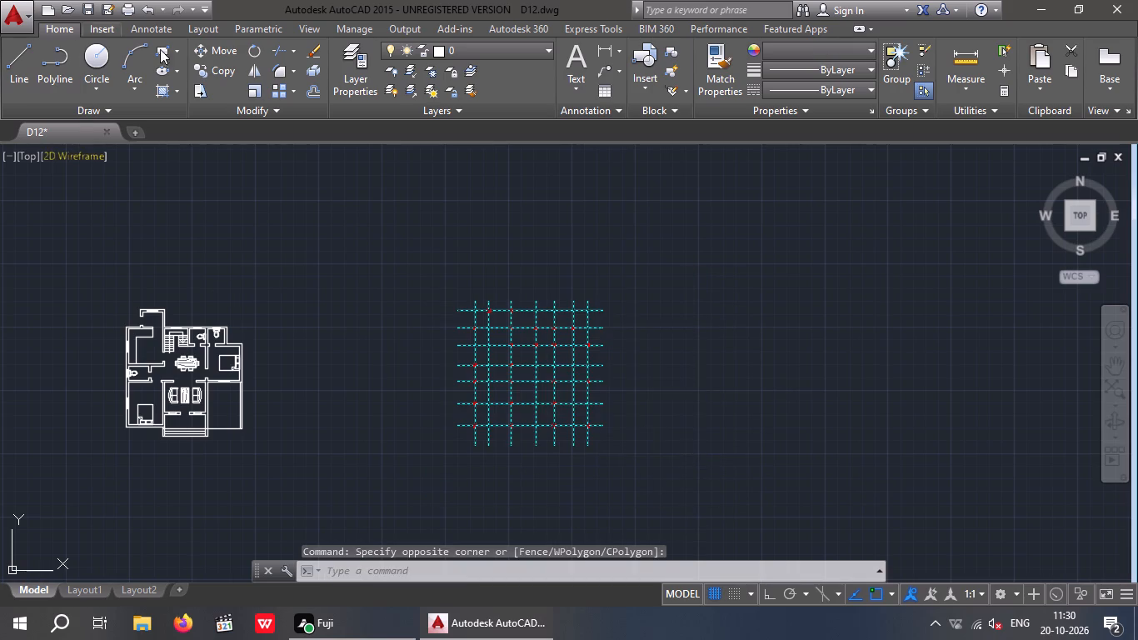
pyautogui.click(213, 47)
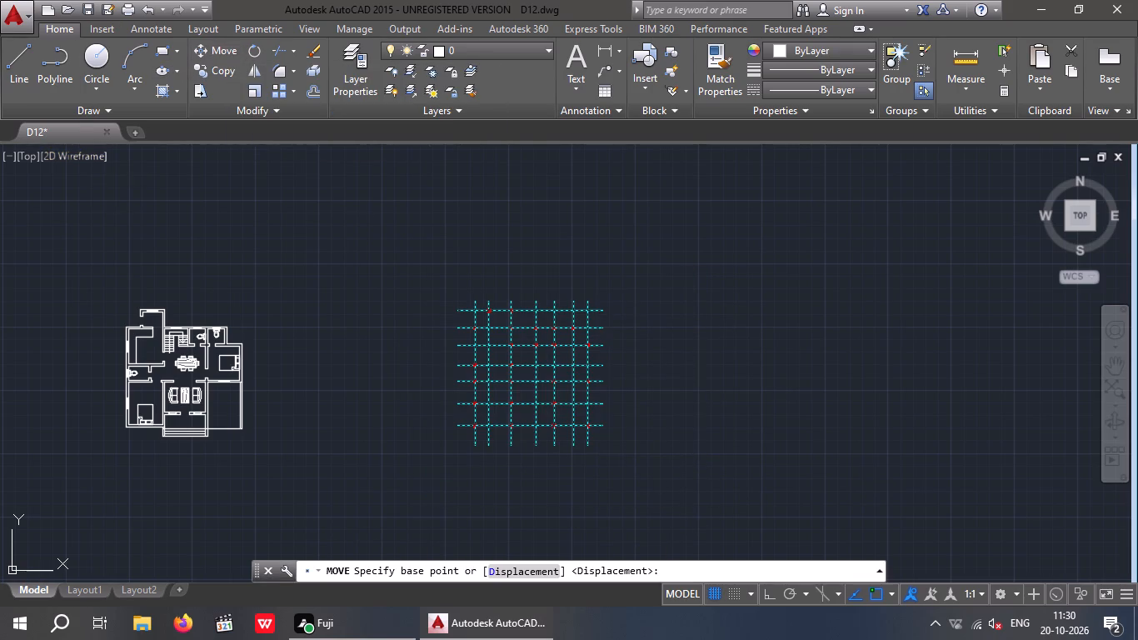
pyautogui.scroll(2, 366, 322)
pyautogui.moveTo(596, 292); pyautogui.dragTo(555, 297)
pyautogui.scroll(-2, 391, 302)
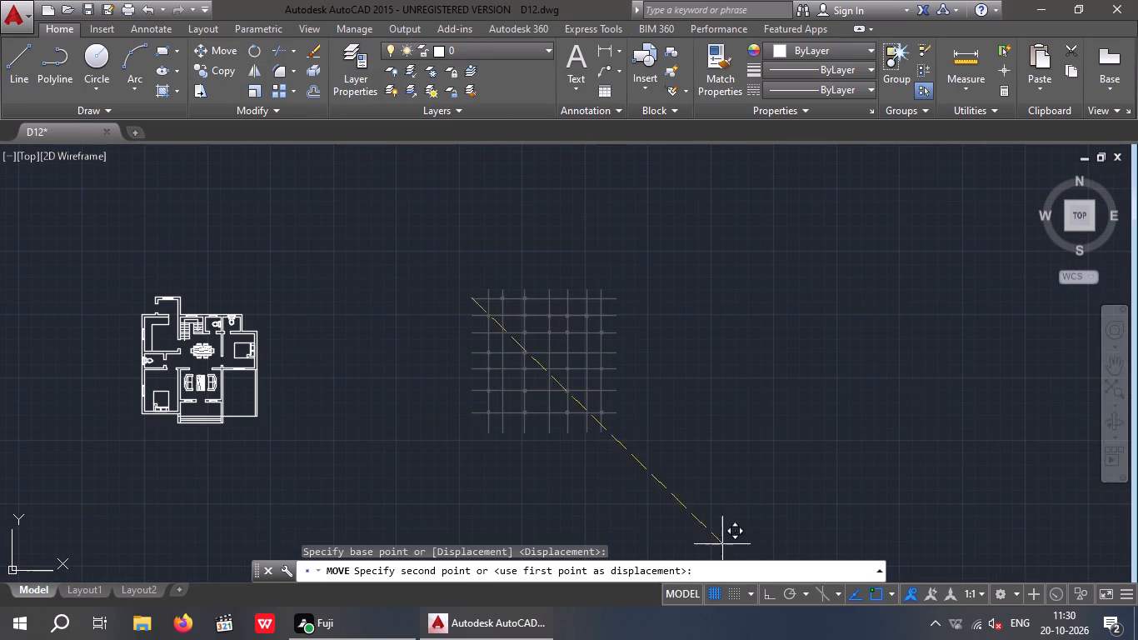
pyautogui.click(768, 598)
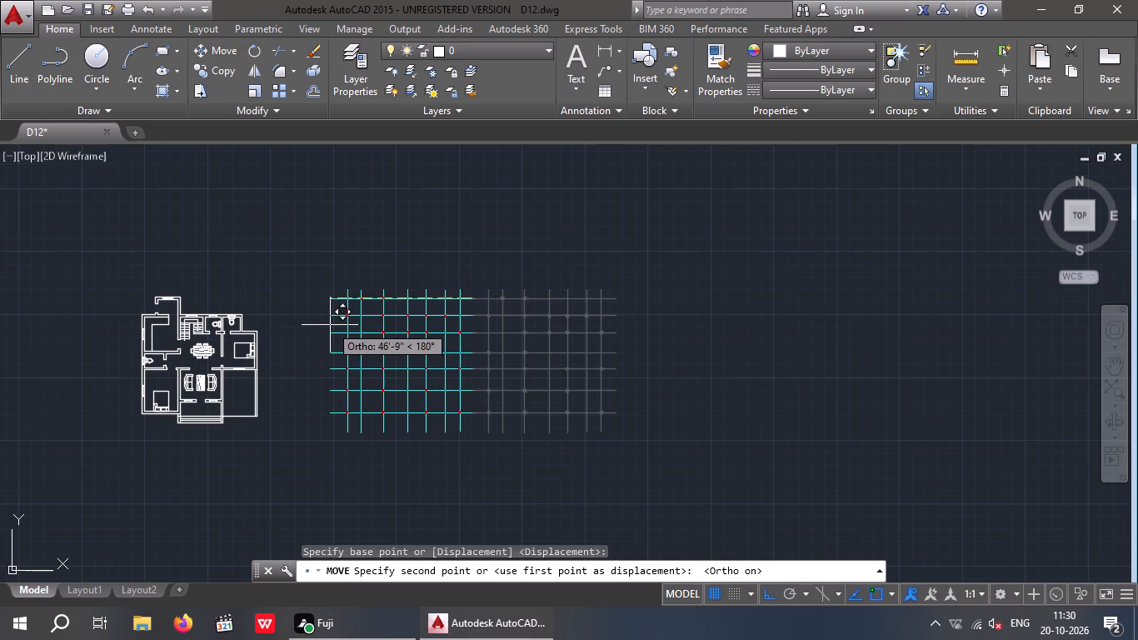
pyautogui.click(330, 324)
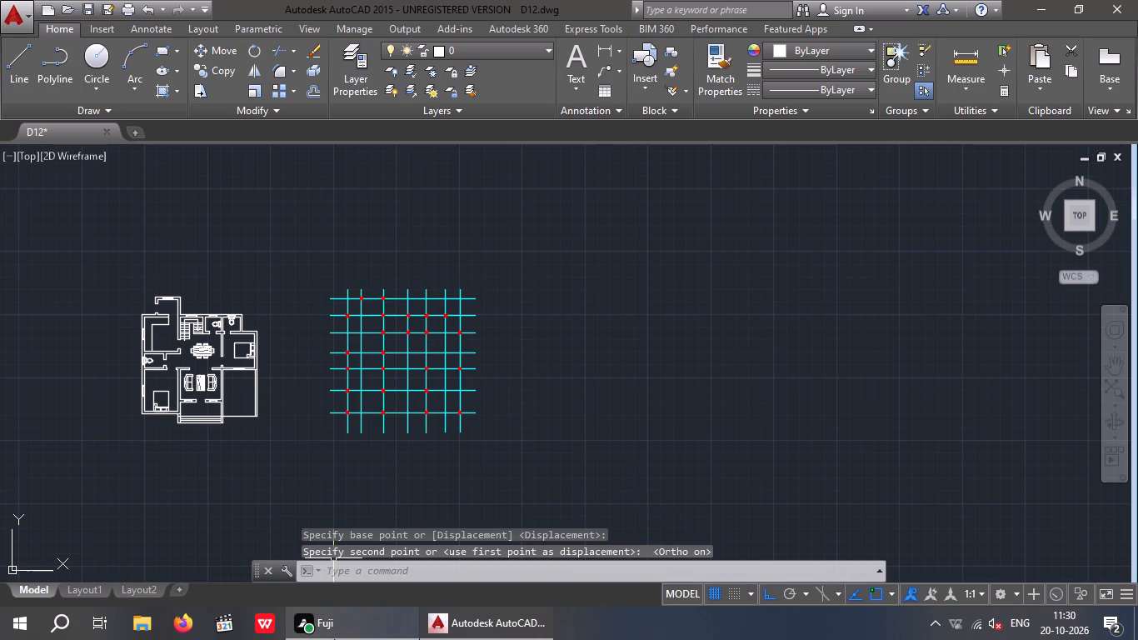
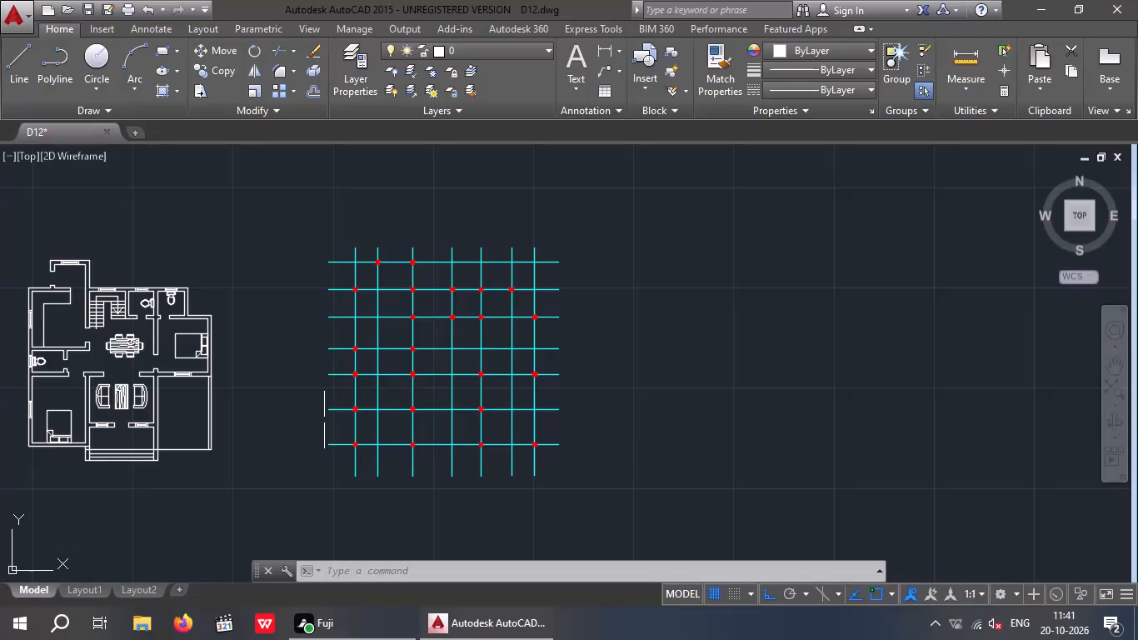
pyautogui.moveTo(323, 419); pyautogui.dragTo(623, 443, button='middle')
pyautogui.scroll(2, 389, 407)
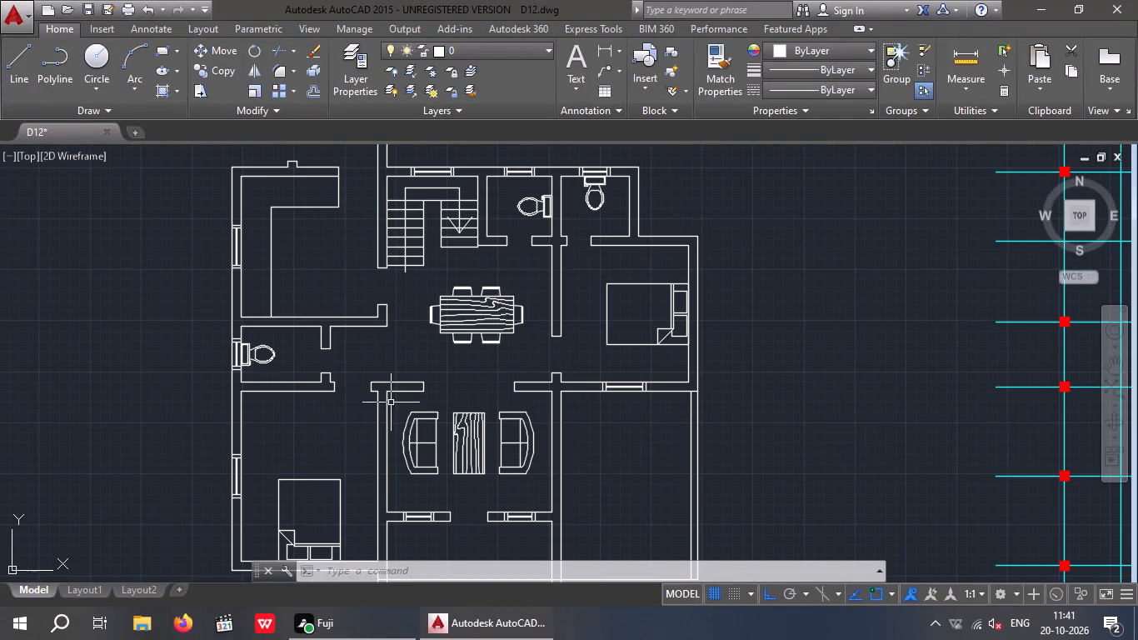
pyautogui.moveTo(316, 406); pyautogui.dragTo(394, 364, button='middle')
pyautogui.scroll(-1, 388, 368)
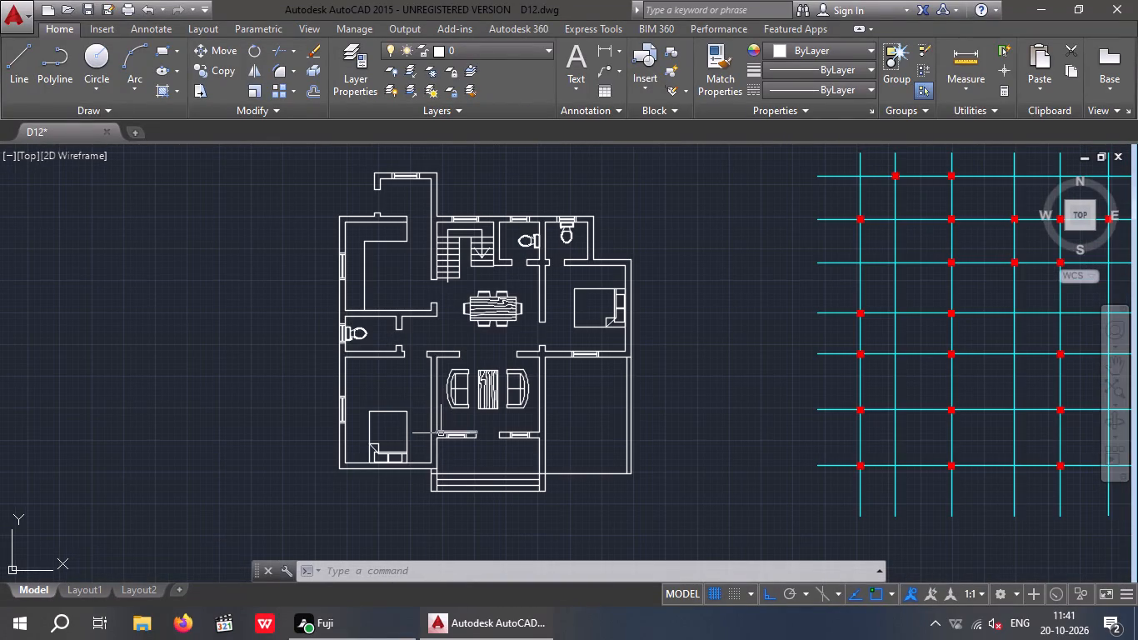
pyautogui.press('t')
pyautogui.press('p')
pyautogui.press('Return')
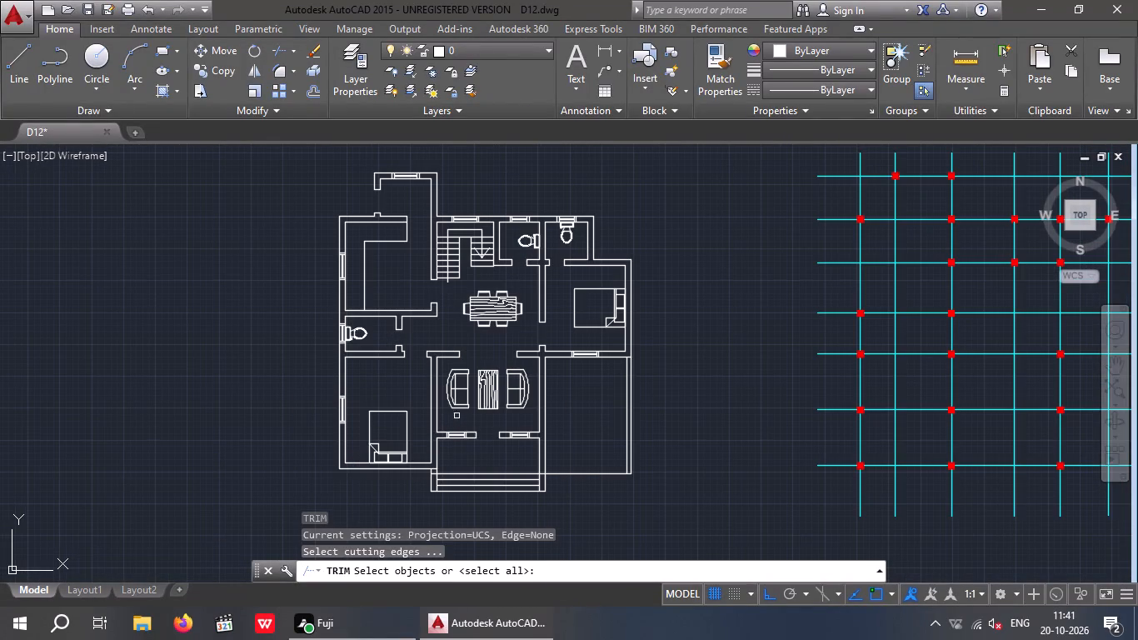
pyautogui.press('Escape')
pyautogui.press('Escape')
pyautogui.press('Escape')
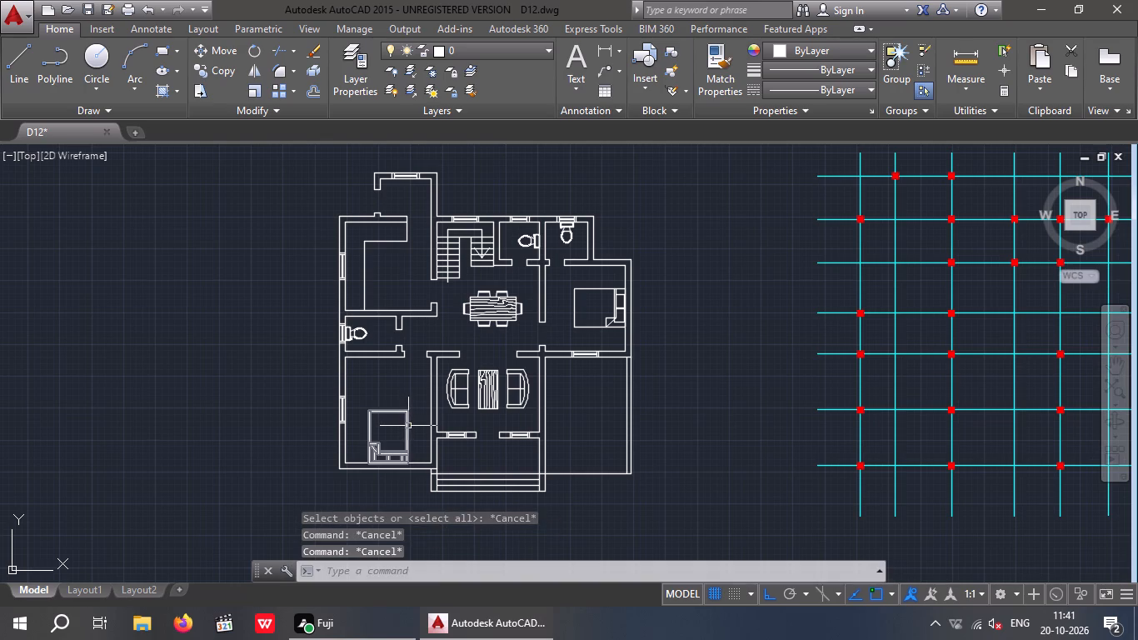
# Insert a Door - Imperial block from the architectural tool palette in the empty space beside the floor plan.
pyautogui.press('t')
pyautogui.press('p')
pyautogui.press('Return')
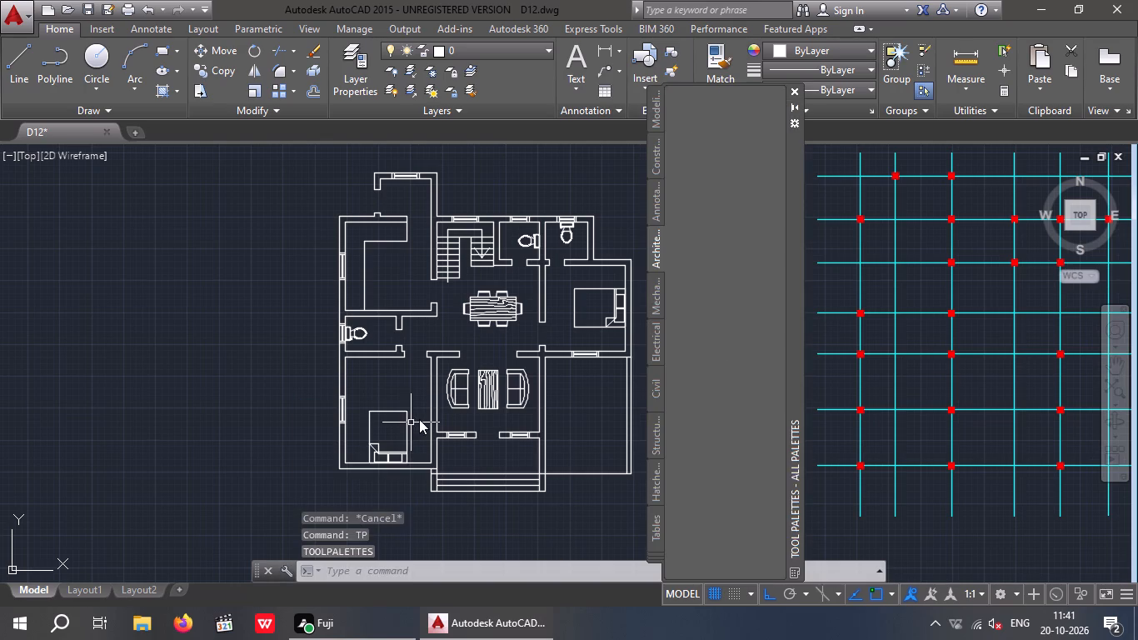
pyautogui.click(698, 144)
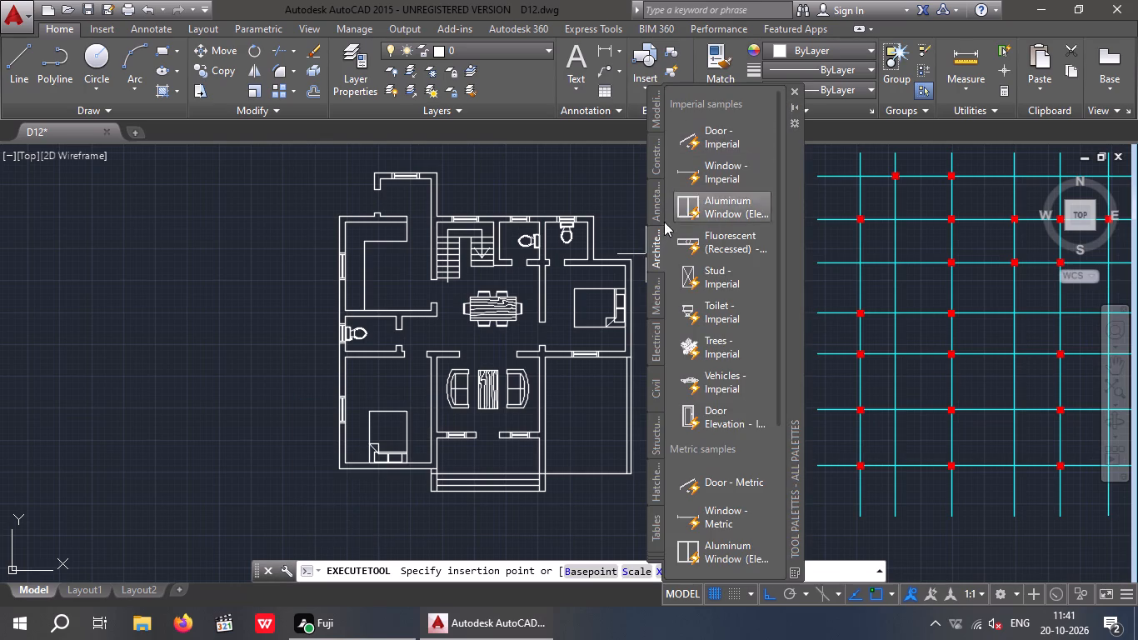
pyautogui.click(229, 363)
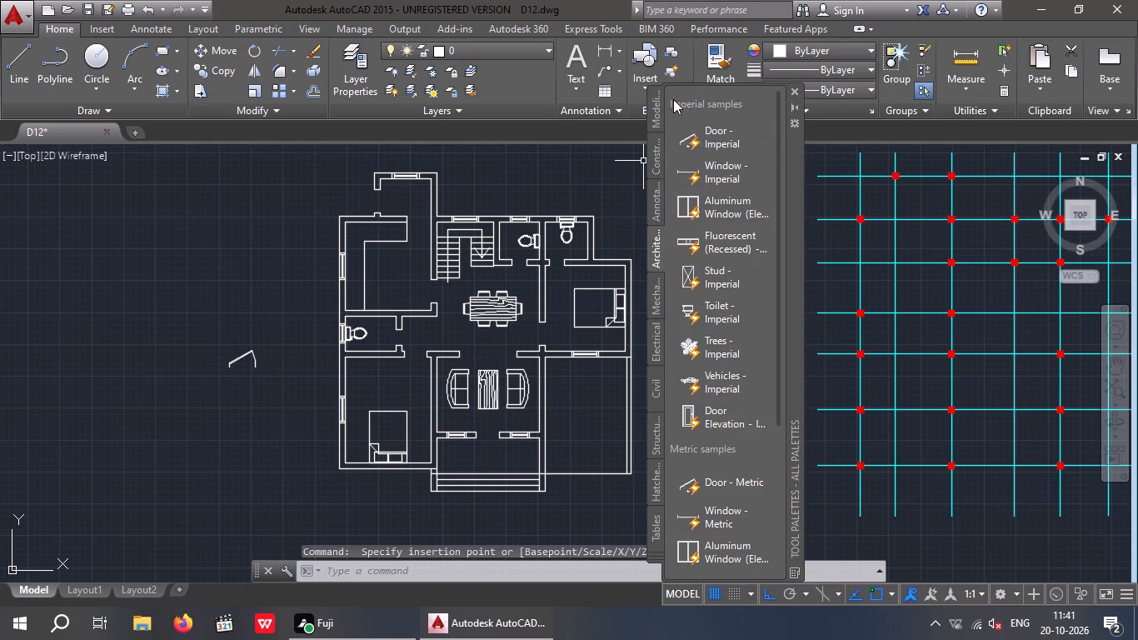
pyautogui.click(796, 91)
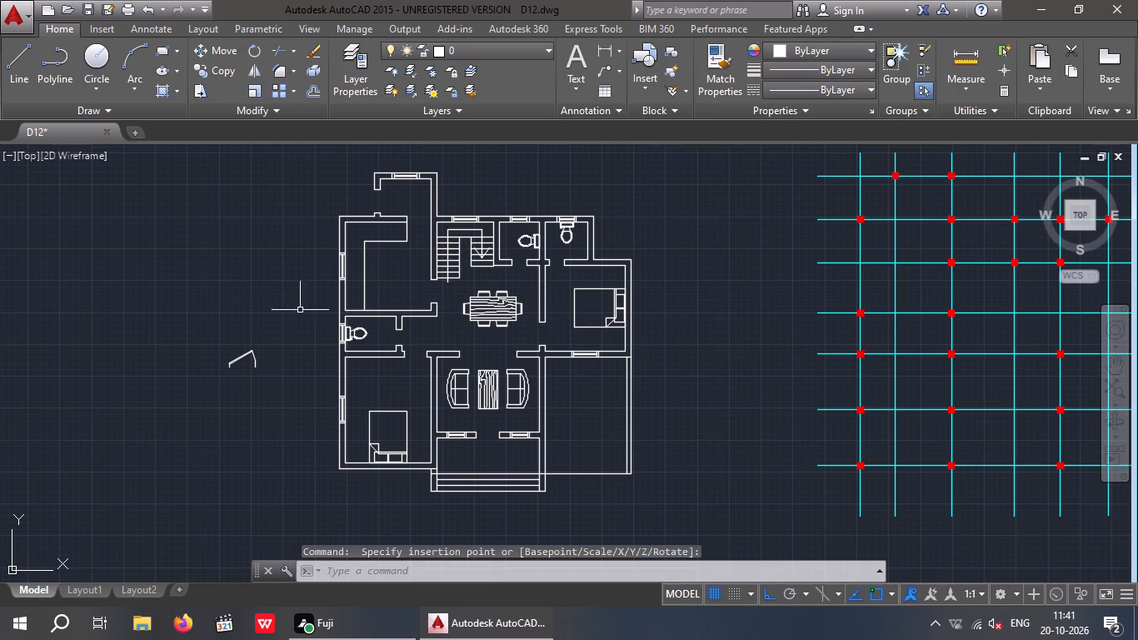
# Draw an L-shaped line from the upper entrance wall's outer-edge midpoint, outward level with the kitchen's outer corner and down to that corner.
pyautogui.scroll(3, 252, 360)
pyautogui.scroll(-5, 262, 344)
pyautogui.moveTo(267, 345); pyautogui.dragTo(267, 349, button='middle')
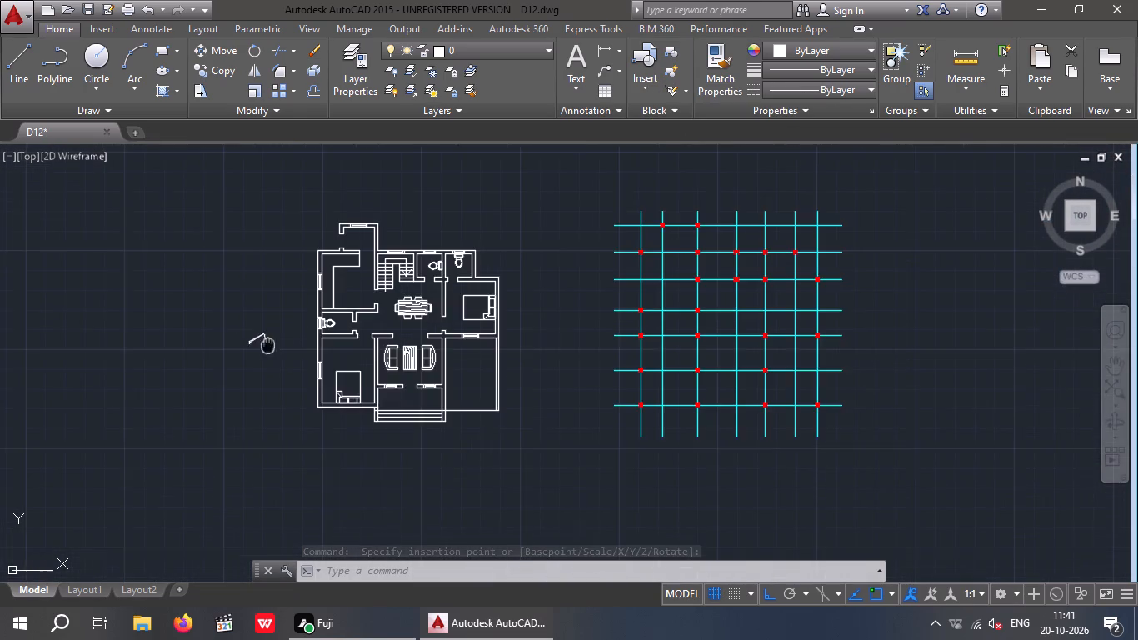
pyautogui.moveTo(267, 349); pyautogui.dragTo(270, 387, button='middle')
pyautogui.click(24, 65)
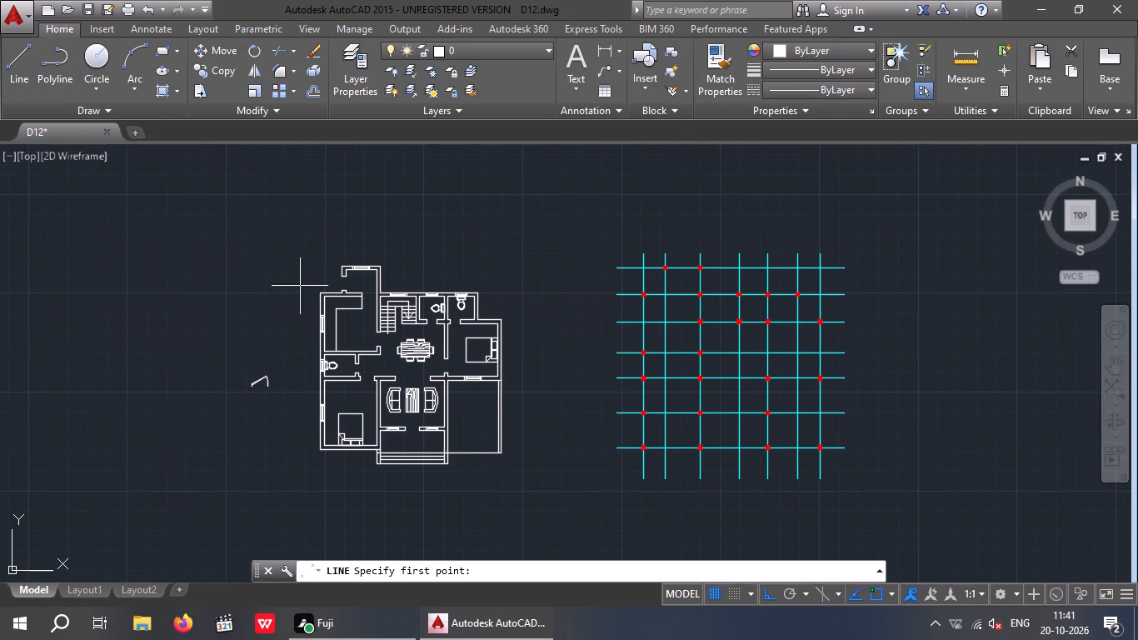
pyautogui.scroll(4, 327, 279)
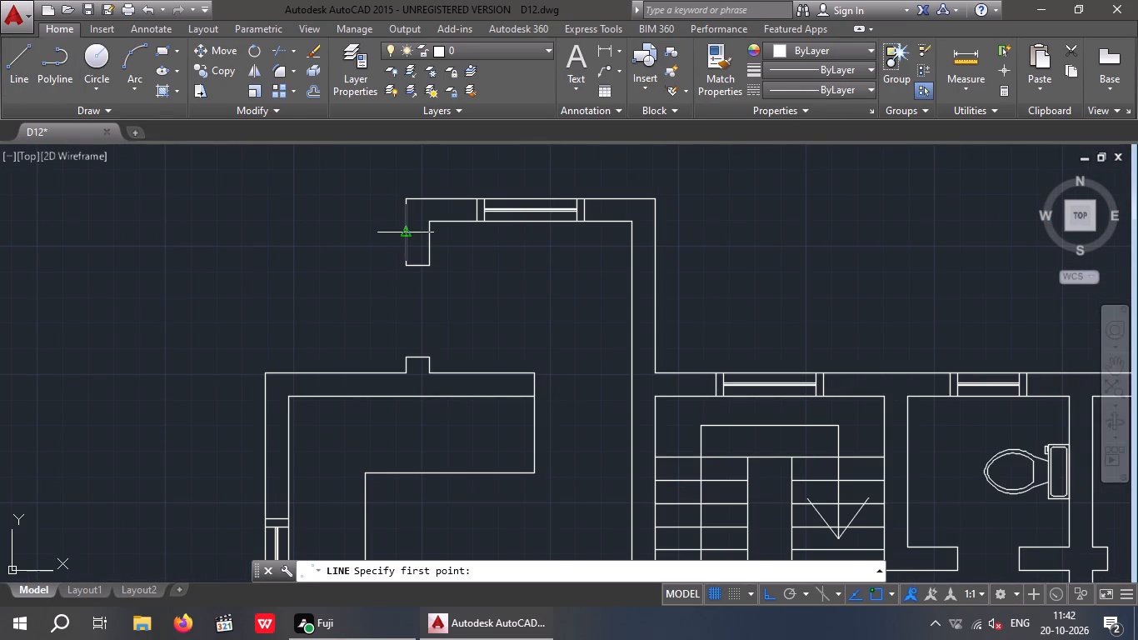
pyautogui.moveTo(403, 233); pyautogui.dragTo(390, 235)
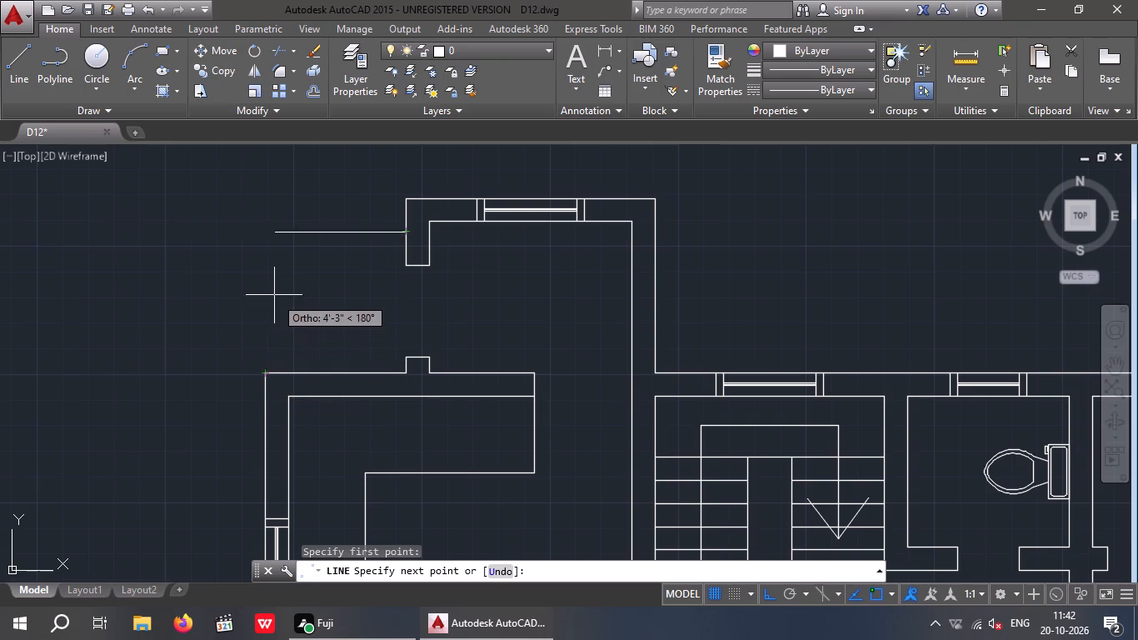
pyautogui.click(265, 232)
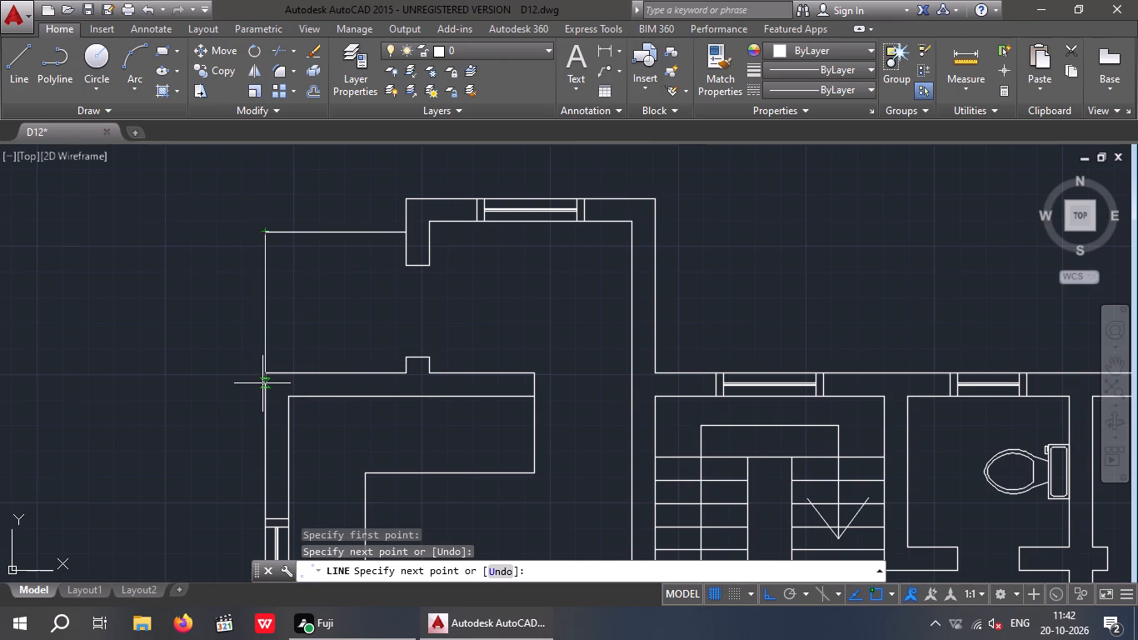
pyautogui.click(262, 375)
pyautogui.press('Escape')
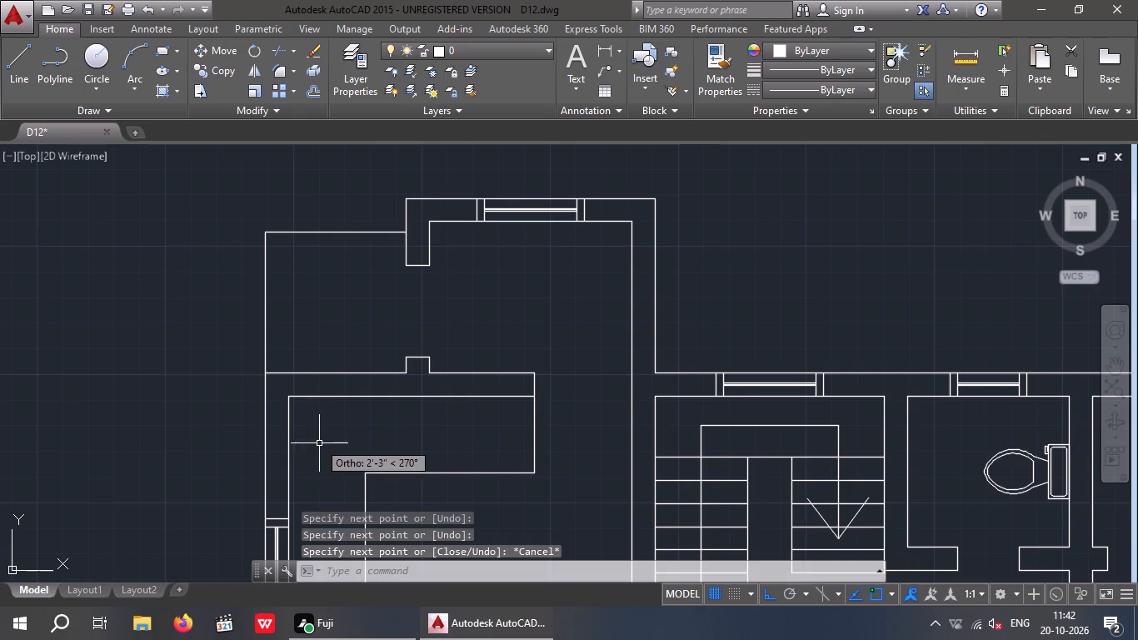
pyautogui.press('Escape')
# Offset the new vertical outer line inward three times in succession at 9" to form entrance step treads.
pyautogui.scroll(-2, 325, 447)
pyautogui.moveTo(343, 452); pyautogui.dragTo(343, 412, button='middle')
pyautogui.scroll(-1, 330, 428)
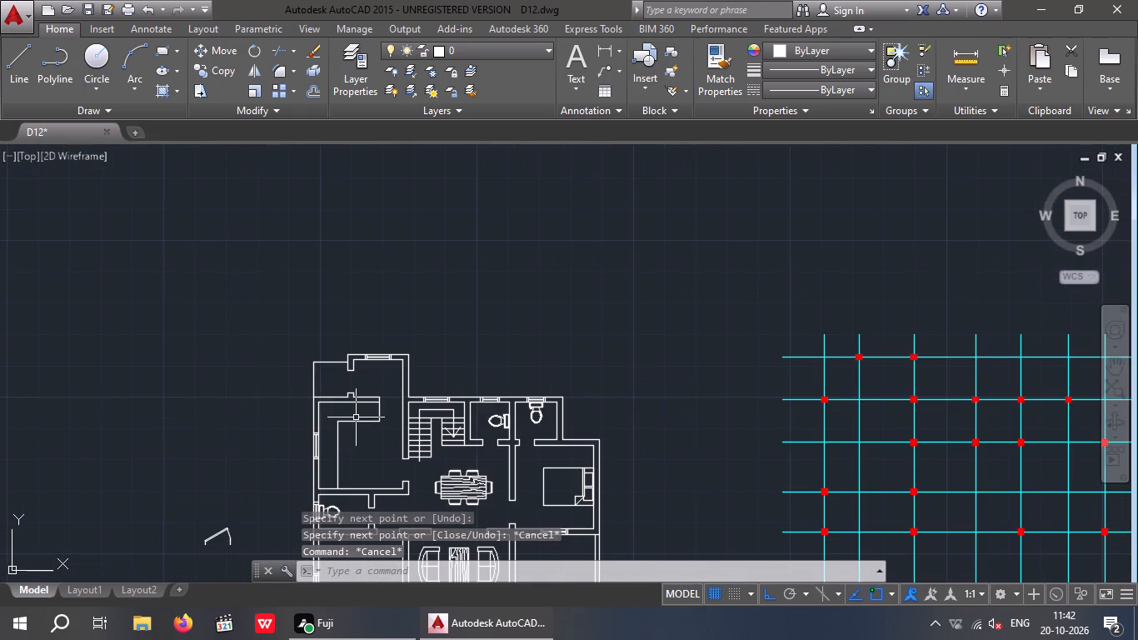
pyautogui.press('o')
pyautogui.press('Return')
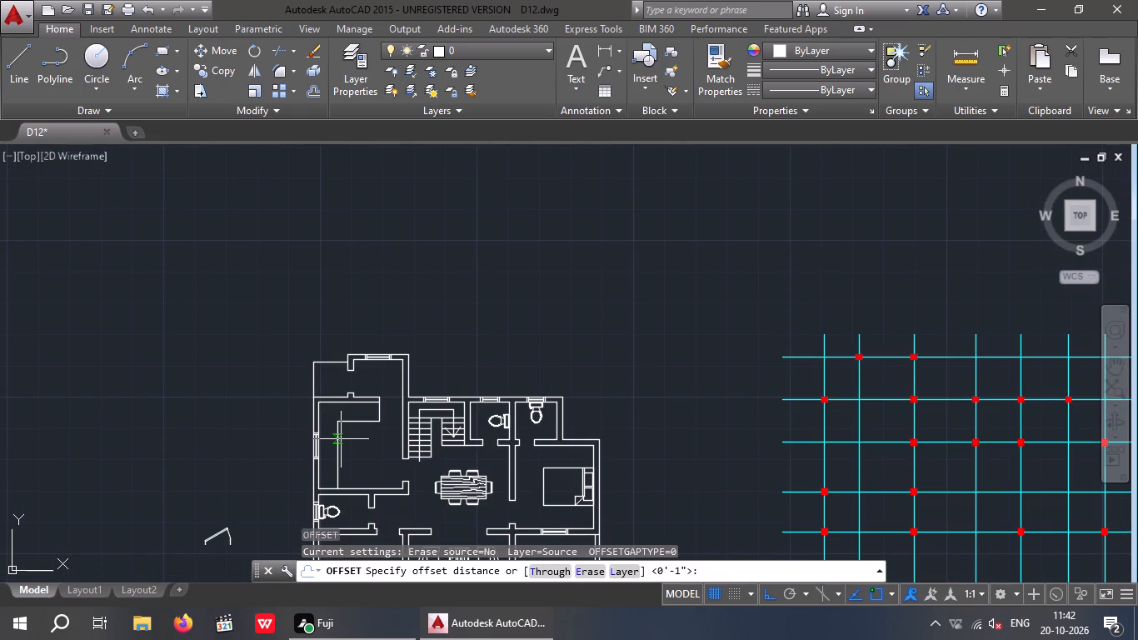
pyautogui.press('9')
pyautogui.hotkey('shift', '"')
pyautogui.press('Return')
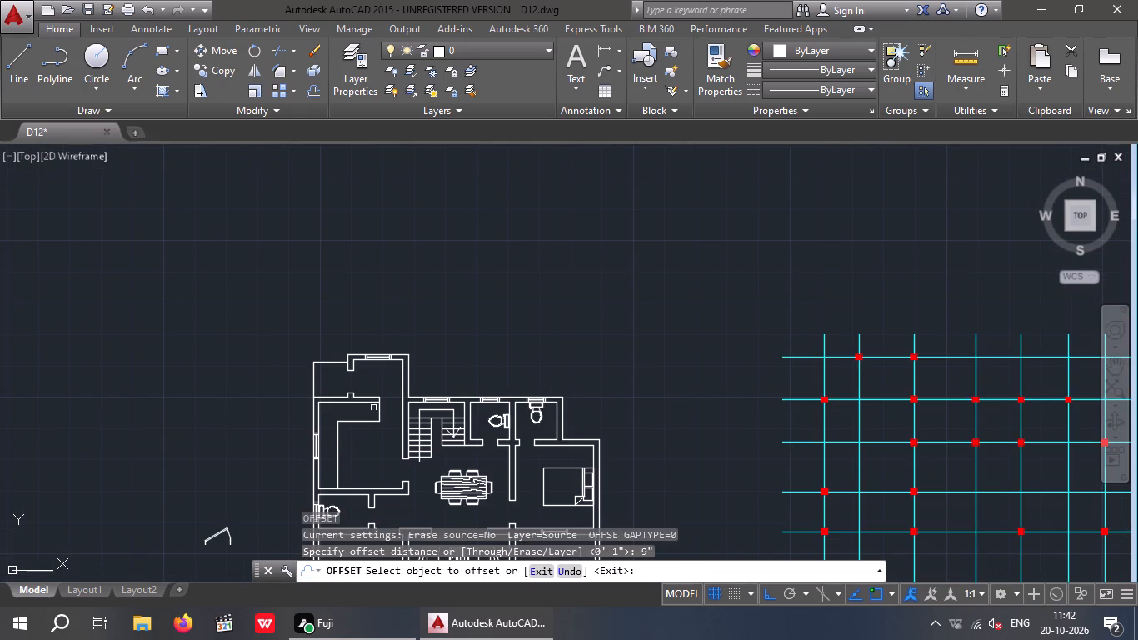
pyautogui.scroll(2, 327, 362)
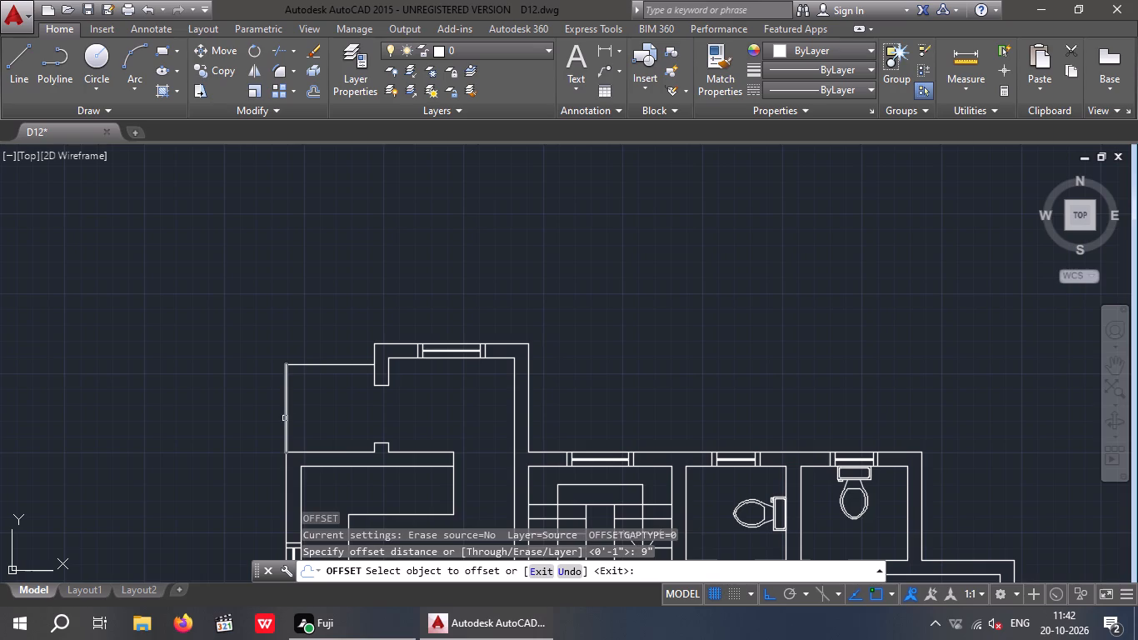
pyautogui.click(287, 417)
pyautogui.click(321, 412)
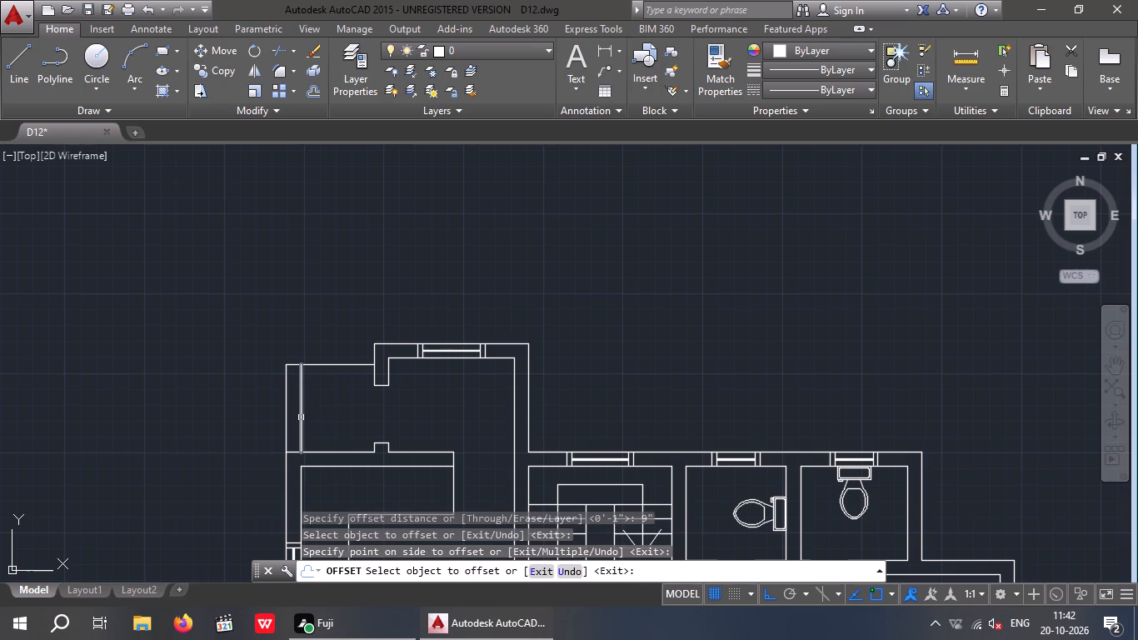
pyautogui.click(301, 417)
pyautogui.click(350, 417)
pyautogui.moveTo(316, 416); pyautogui.dragTo(324, 417)
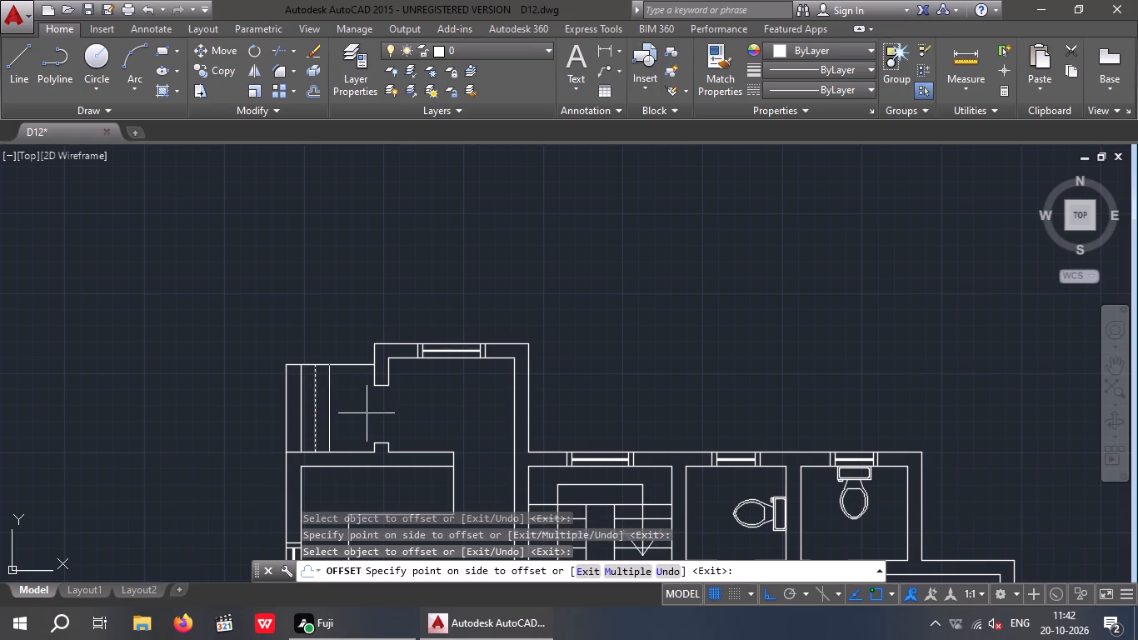
pyautogui.click(367, 413)
pyautogui.press('Escape')
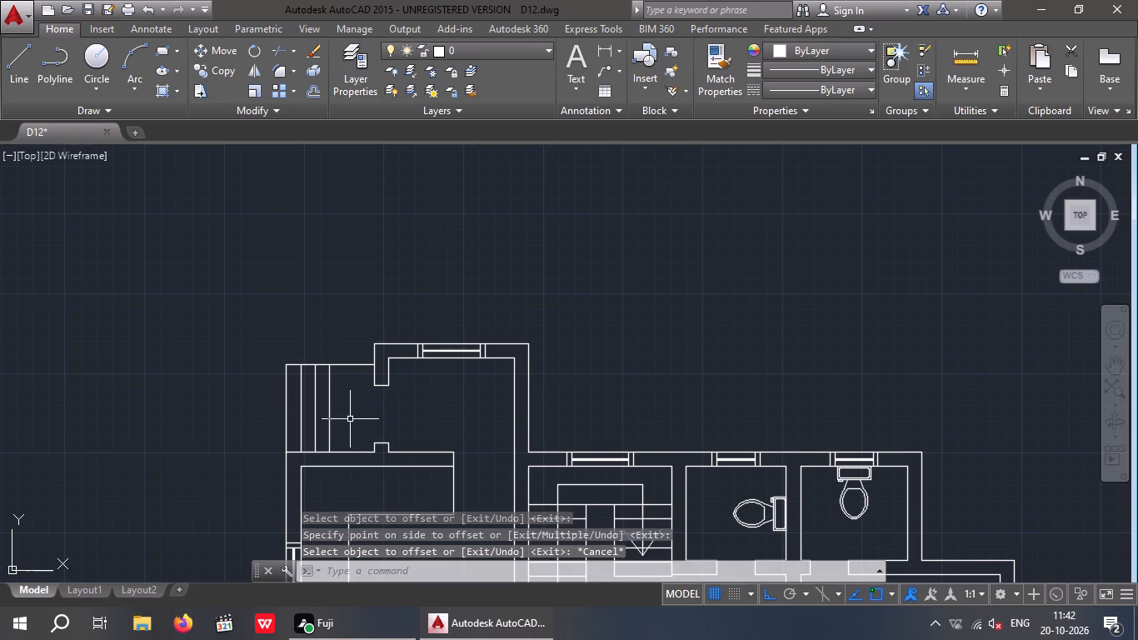
pyautogui.press('Escape')
# Offset the horizontal edge line of the entrance steps inward by 4".
pyautogui.press('o')
pyautogui.press('Return')
pyautogui.press('4')
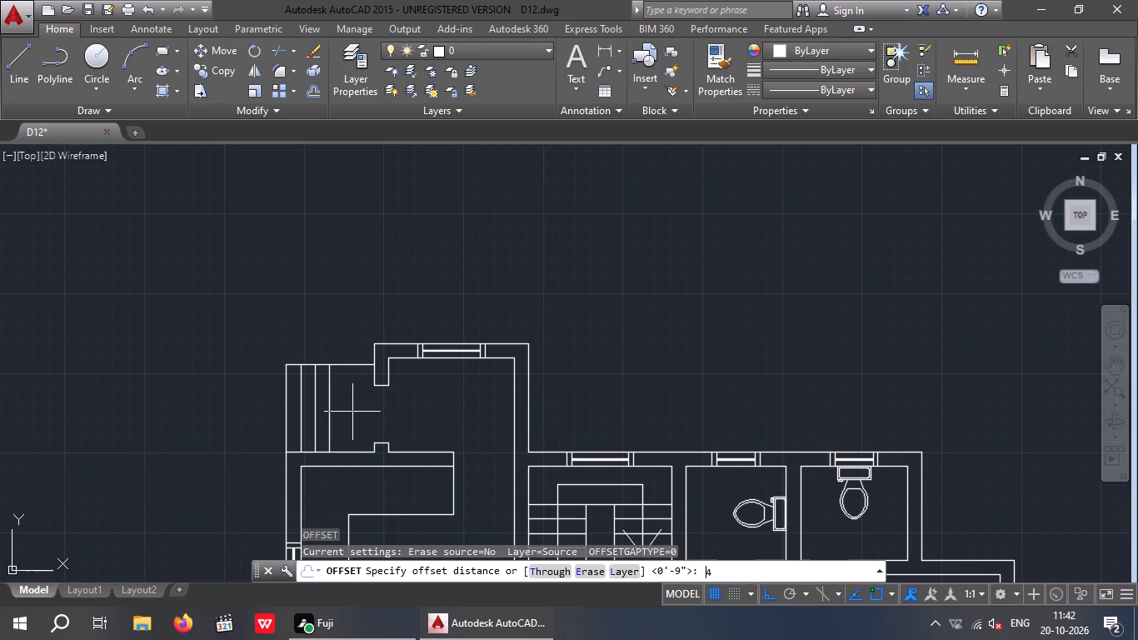
pyautogui.hotkey('shift', '"')
pyautogui.press('Return')
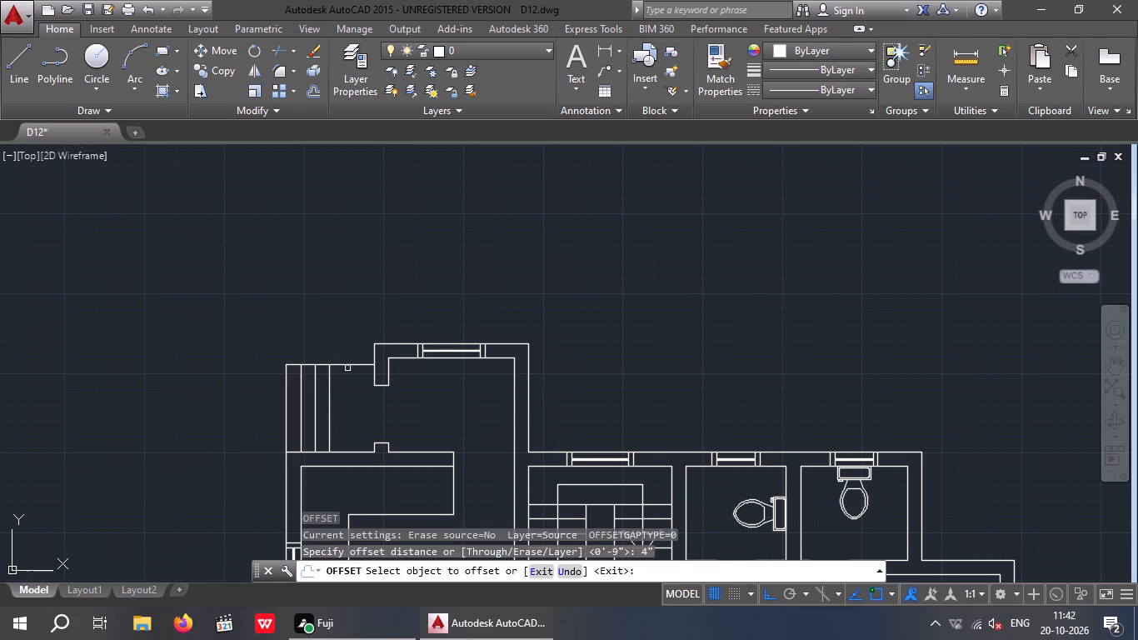
pyautogui.moveTo(347, 366); pyautogui.dragTo(350, 380)
pyautogui.click(353, 397)
pyautogui.press('Escape')
pyautogui.press('Escape')
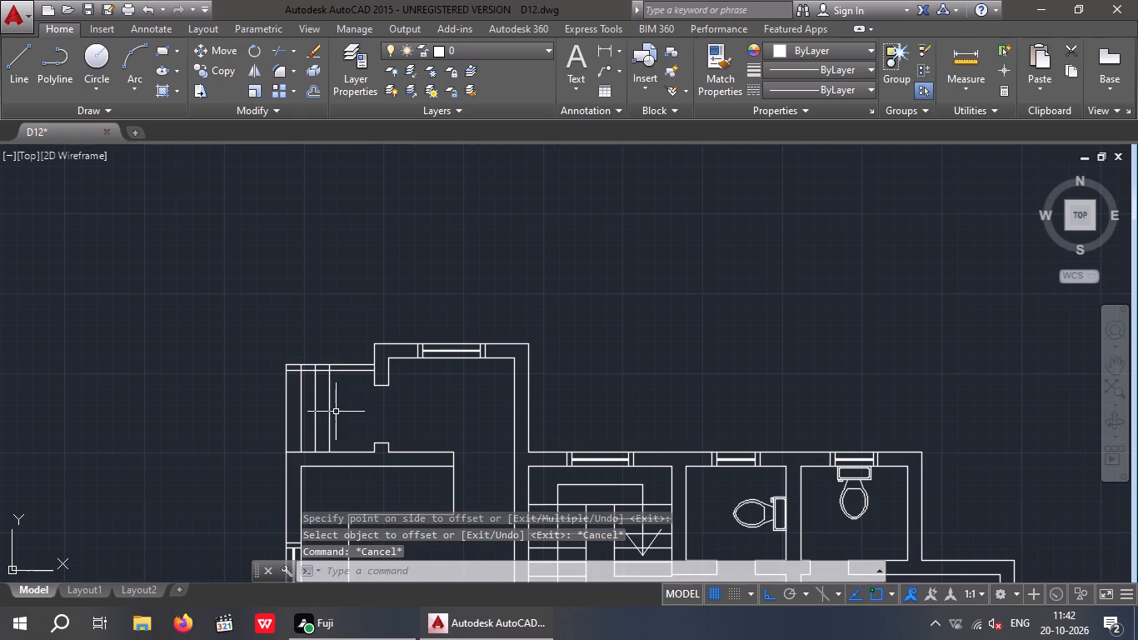
# Trim the three inner tread lines where they cross between the two parallel edge lines of the entrance steps.
pyautogui.press('t')
pyautogui.write('R')
pyautogui.press('space')
pyautogui.press('space')
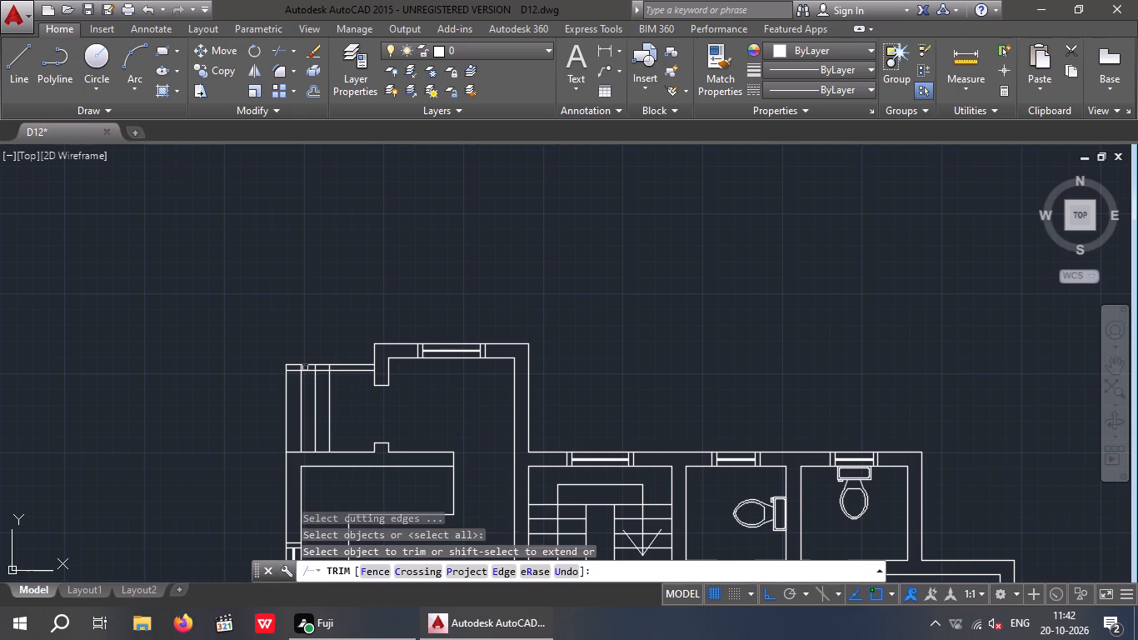
pyautogui.scroll(5, 307, 365)
pyautogui.moveTo(539, 365); pyautogui.dragTo(502, 379)
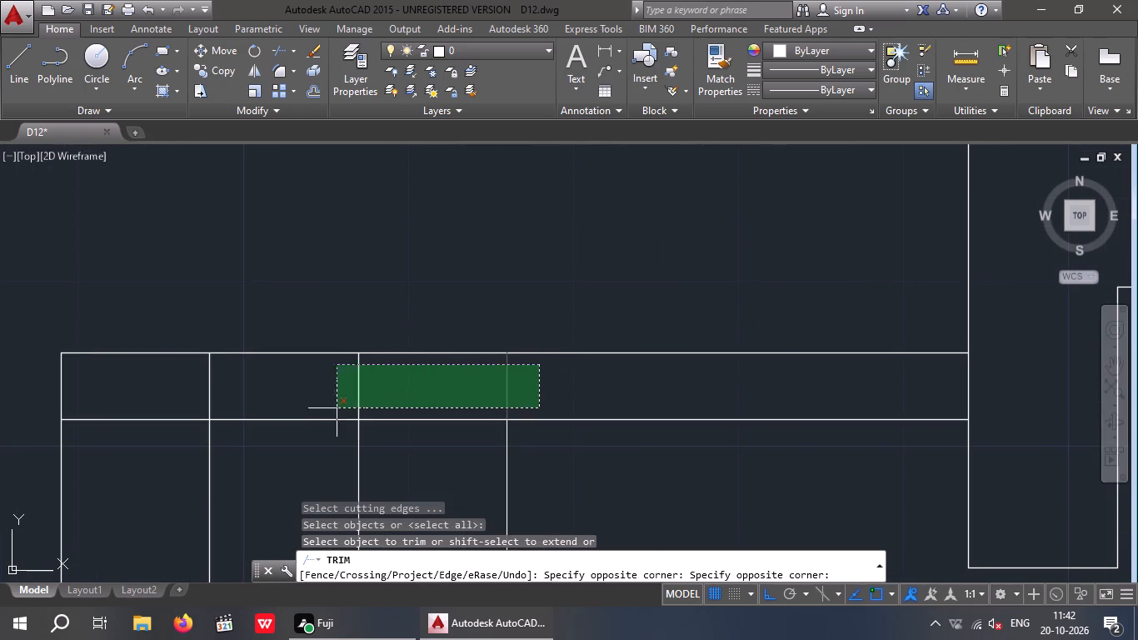
pyautogui.click(194, 409)
pyautogui.scroll(-5, 250, 372)
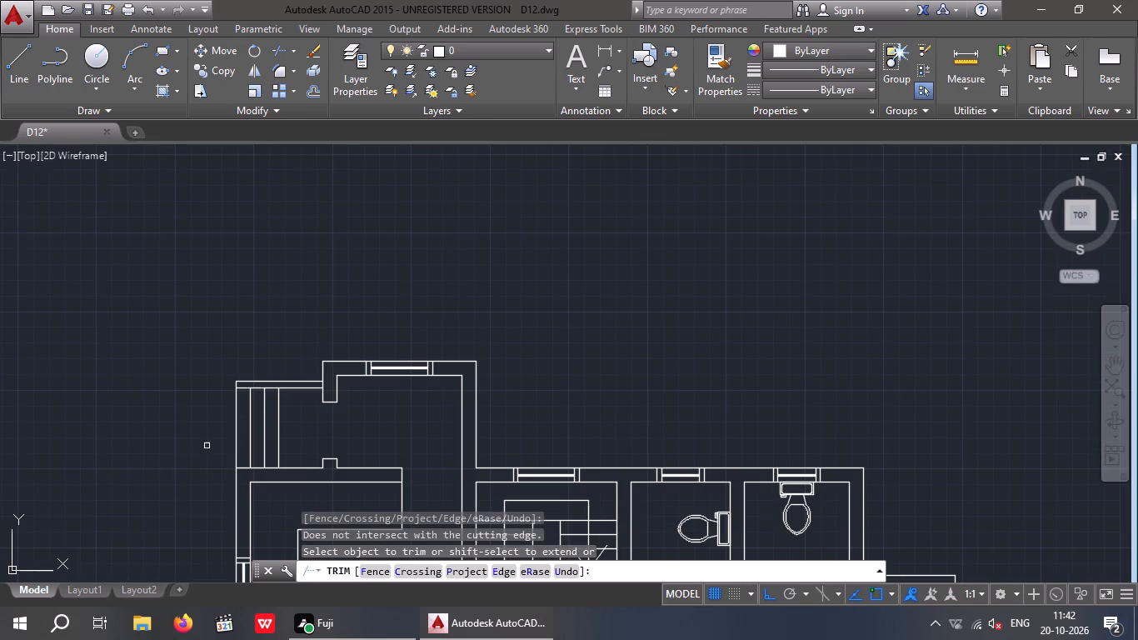
pyautogui.press('Escape')
pyautogui.press('Escape')
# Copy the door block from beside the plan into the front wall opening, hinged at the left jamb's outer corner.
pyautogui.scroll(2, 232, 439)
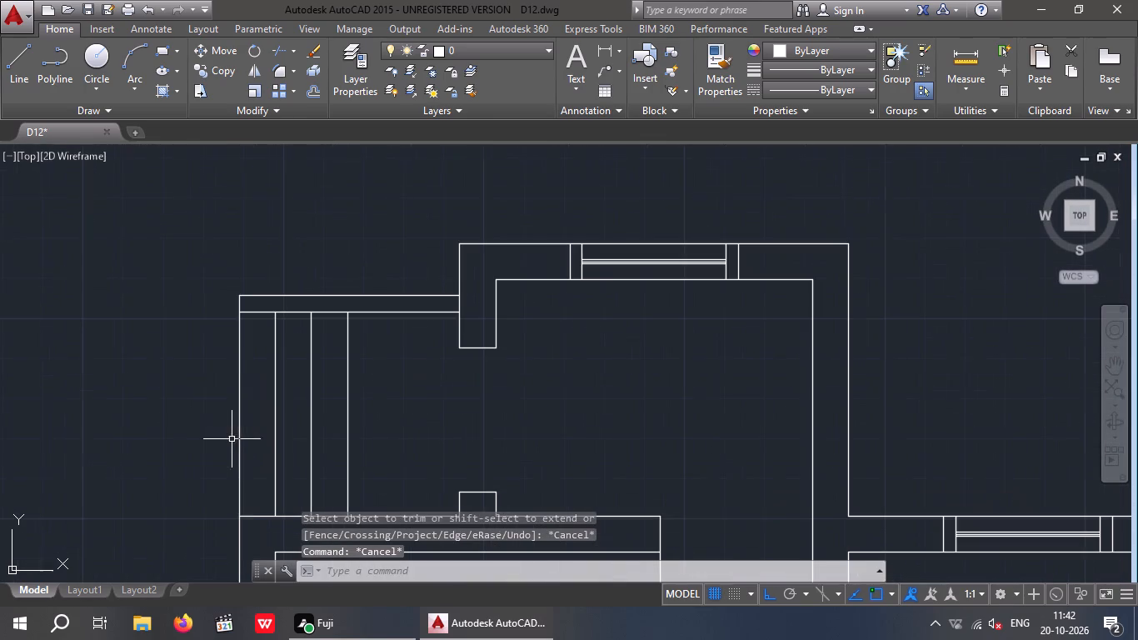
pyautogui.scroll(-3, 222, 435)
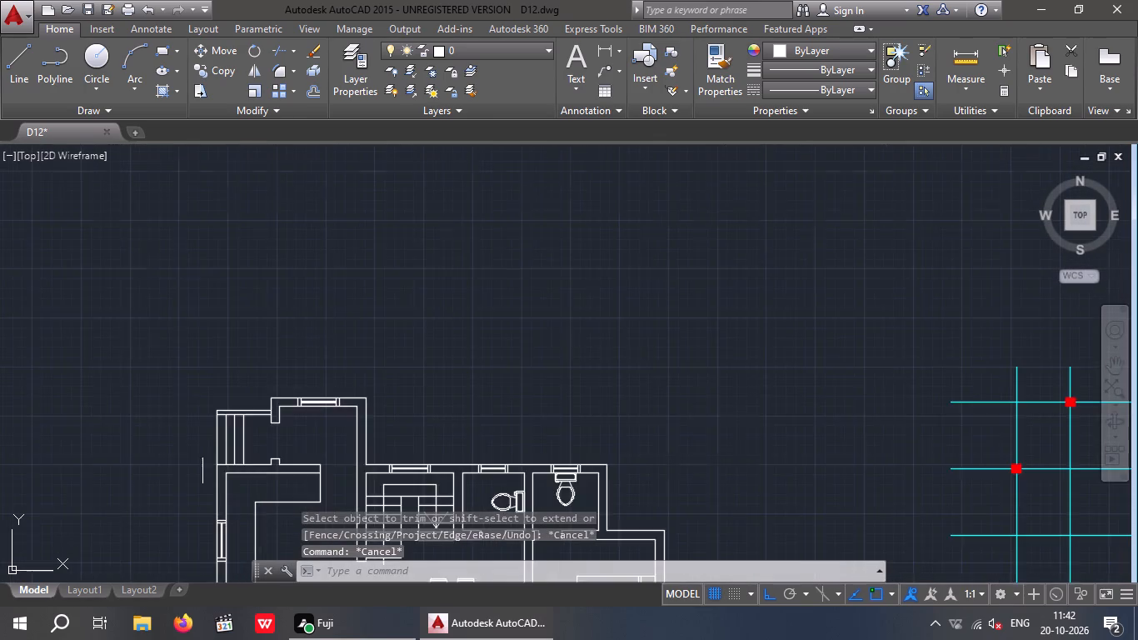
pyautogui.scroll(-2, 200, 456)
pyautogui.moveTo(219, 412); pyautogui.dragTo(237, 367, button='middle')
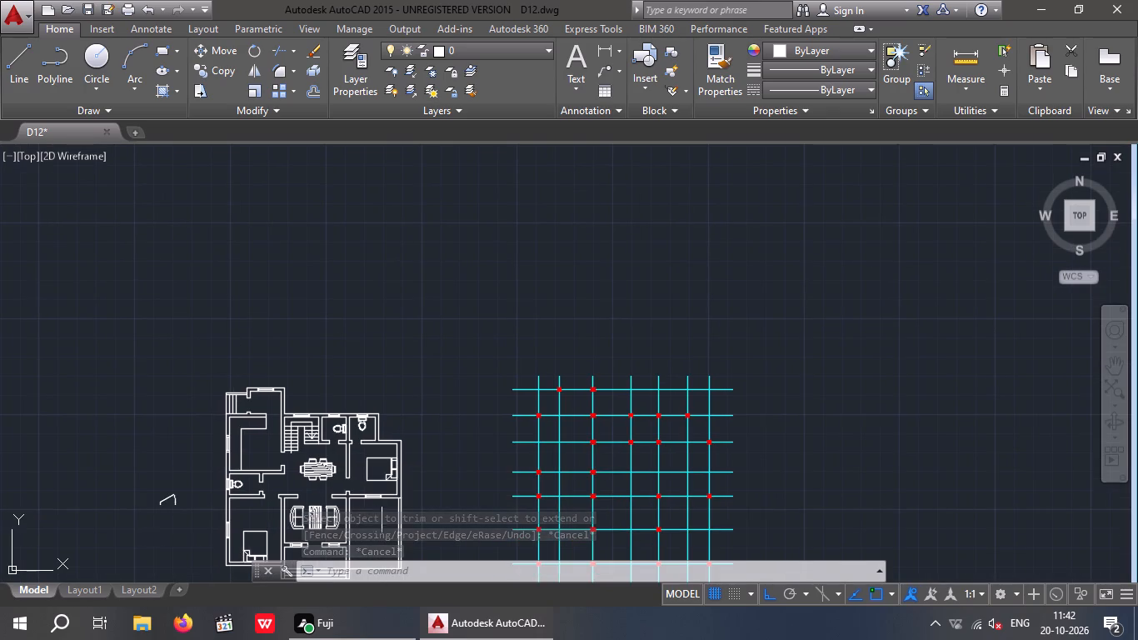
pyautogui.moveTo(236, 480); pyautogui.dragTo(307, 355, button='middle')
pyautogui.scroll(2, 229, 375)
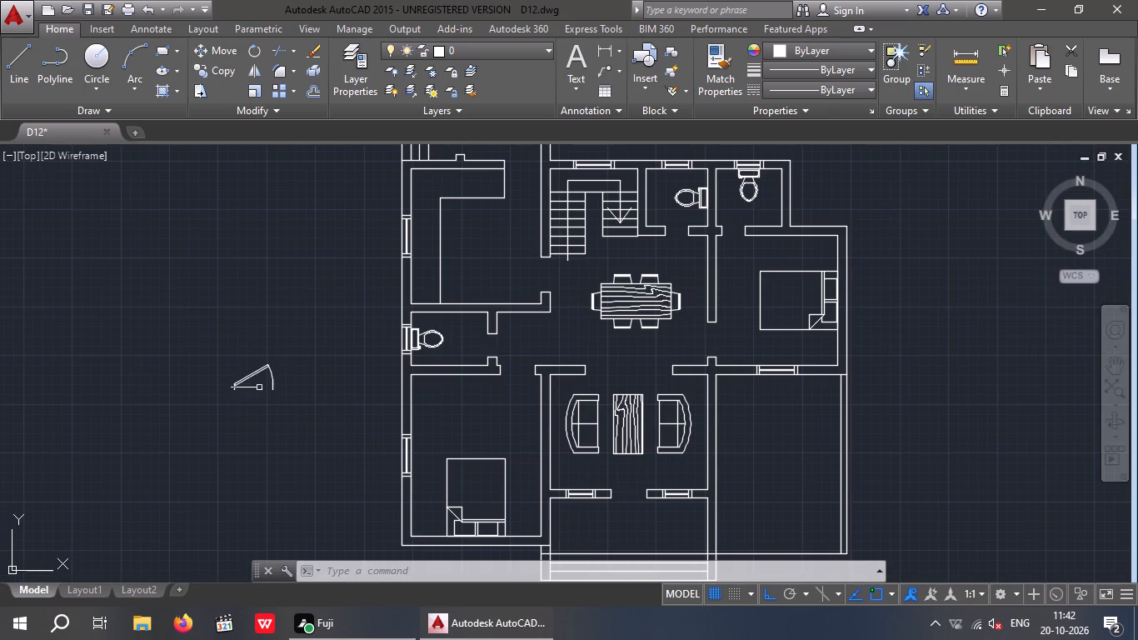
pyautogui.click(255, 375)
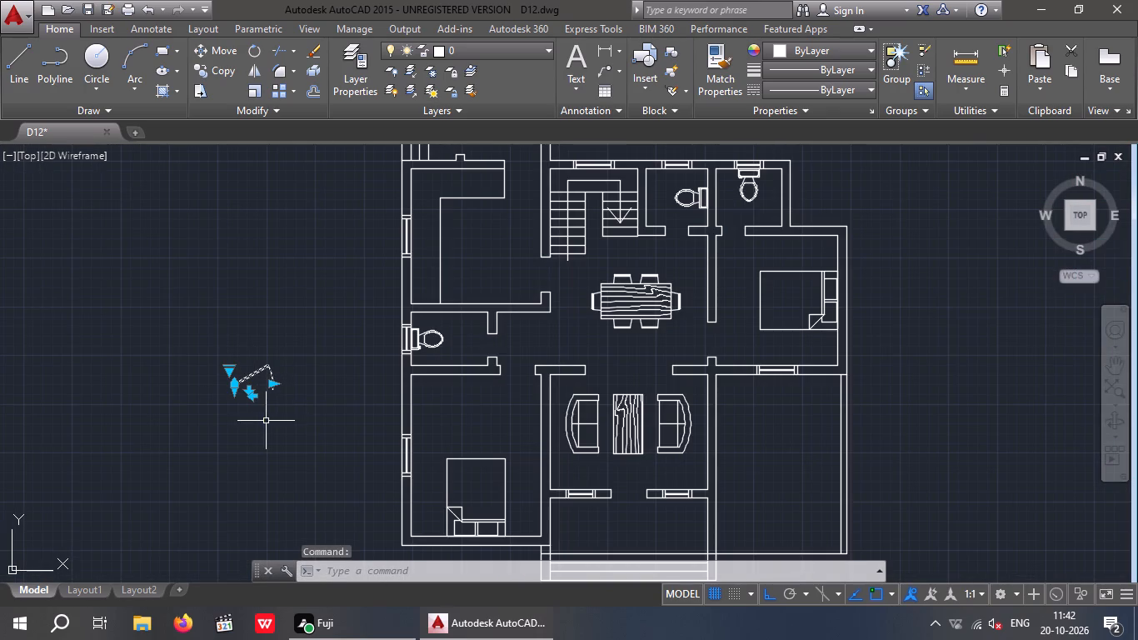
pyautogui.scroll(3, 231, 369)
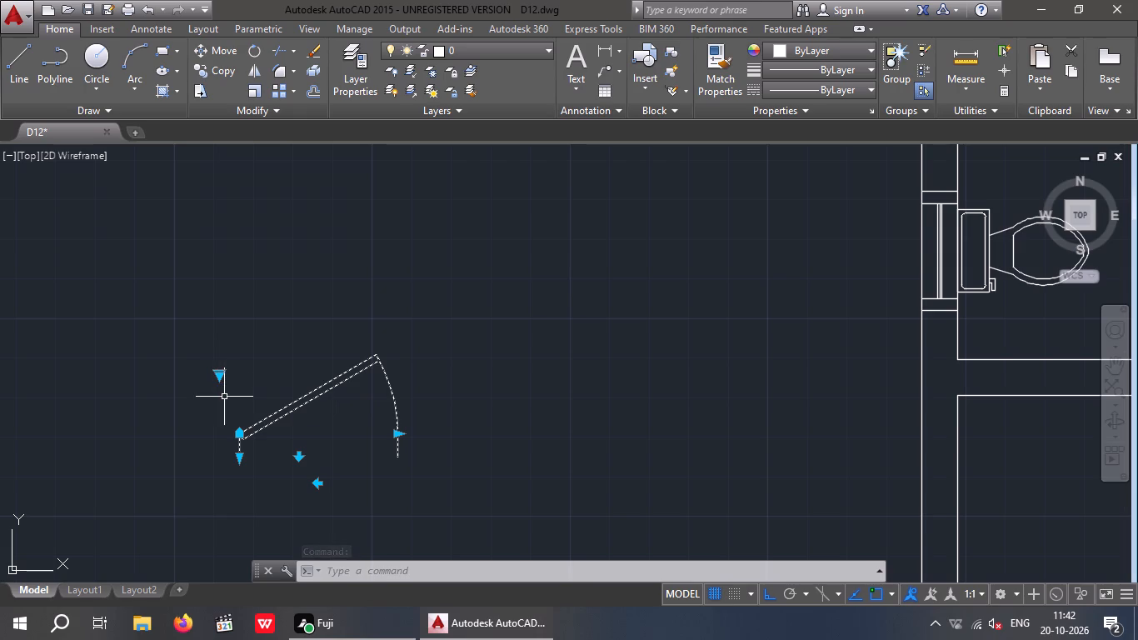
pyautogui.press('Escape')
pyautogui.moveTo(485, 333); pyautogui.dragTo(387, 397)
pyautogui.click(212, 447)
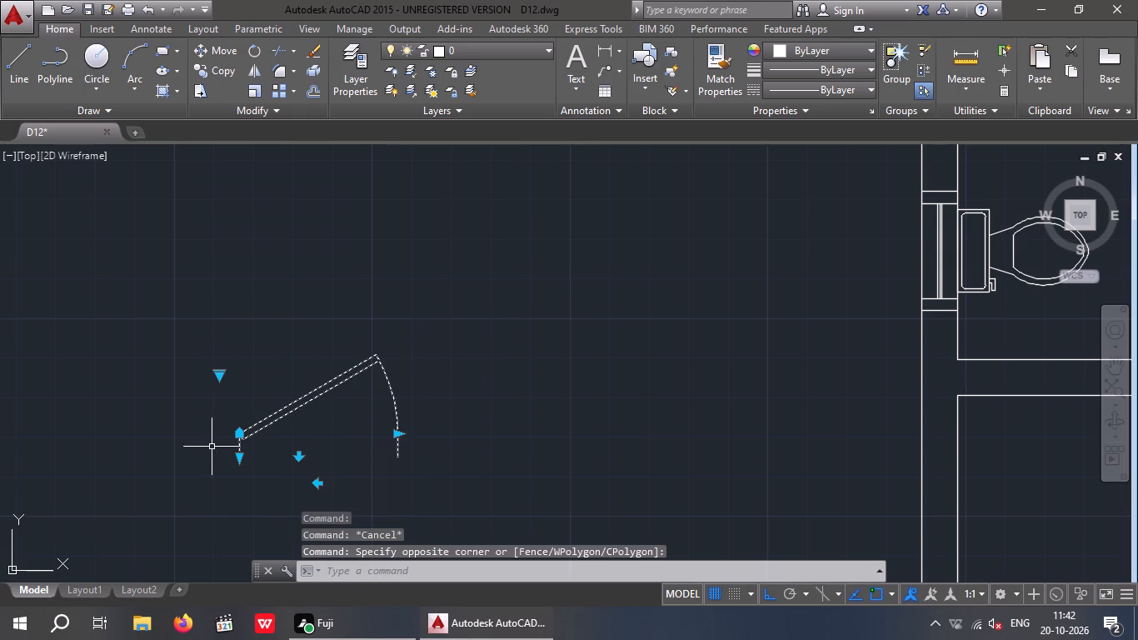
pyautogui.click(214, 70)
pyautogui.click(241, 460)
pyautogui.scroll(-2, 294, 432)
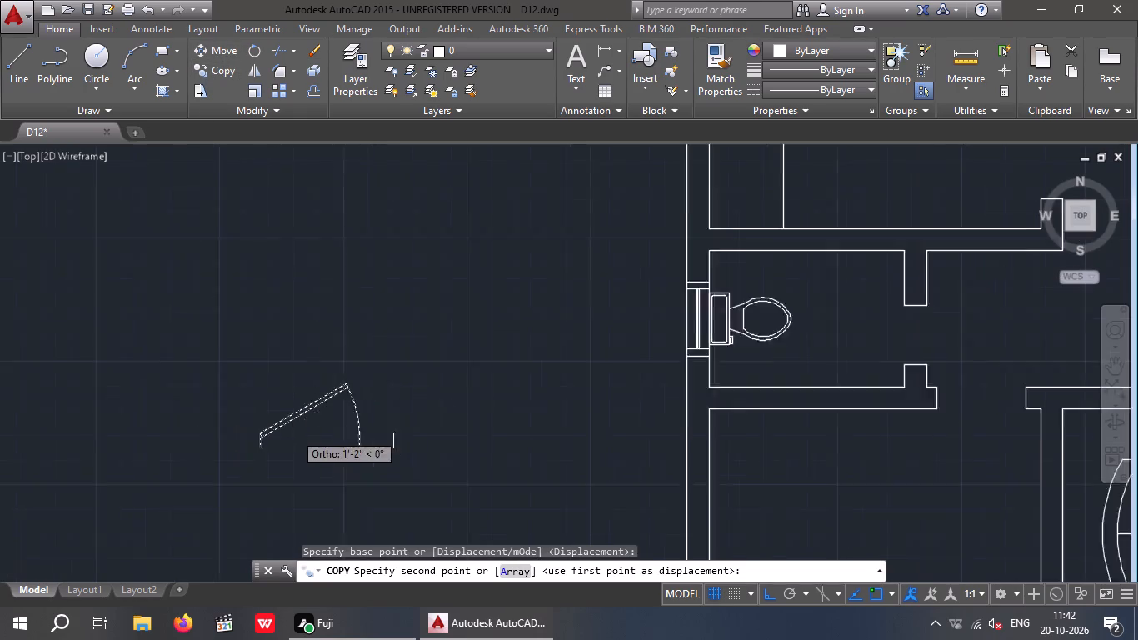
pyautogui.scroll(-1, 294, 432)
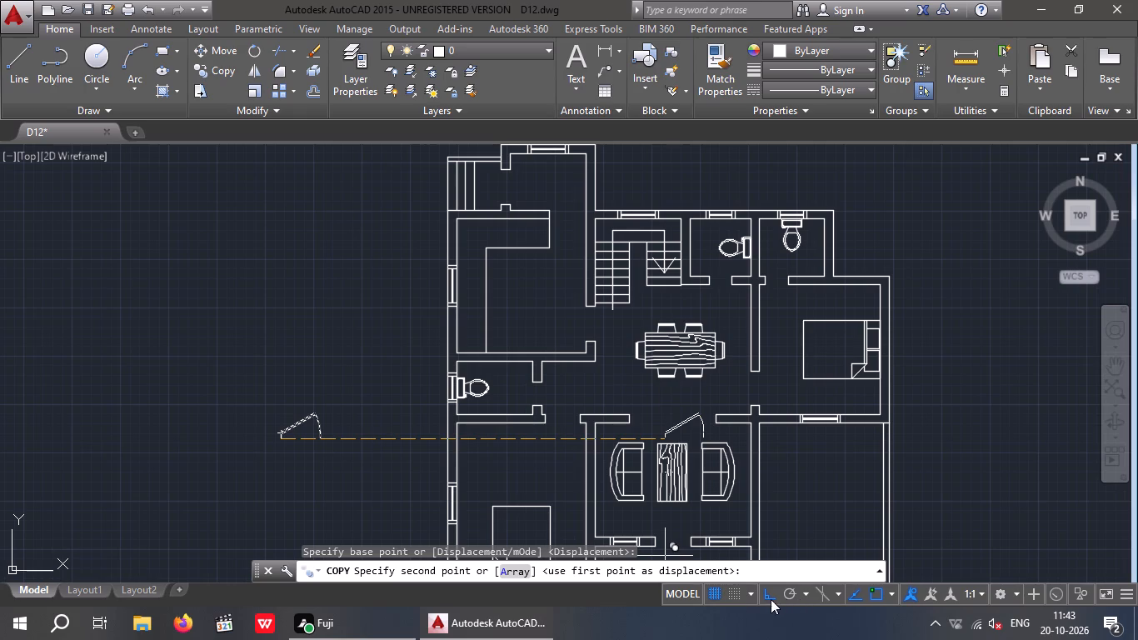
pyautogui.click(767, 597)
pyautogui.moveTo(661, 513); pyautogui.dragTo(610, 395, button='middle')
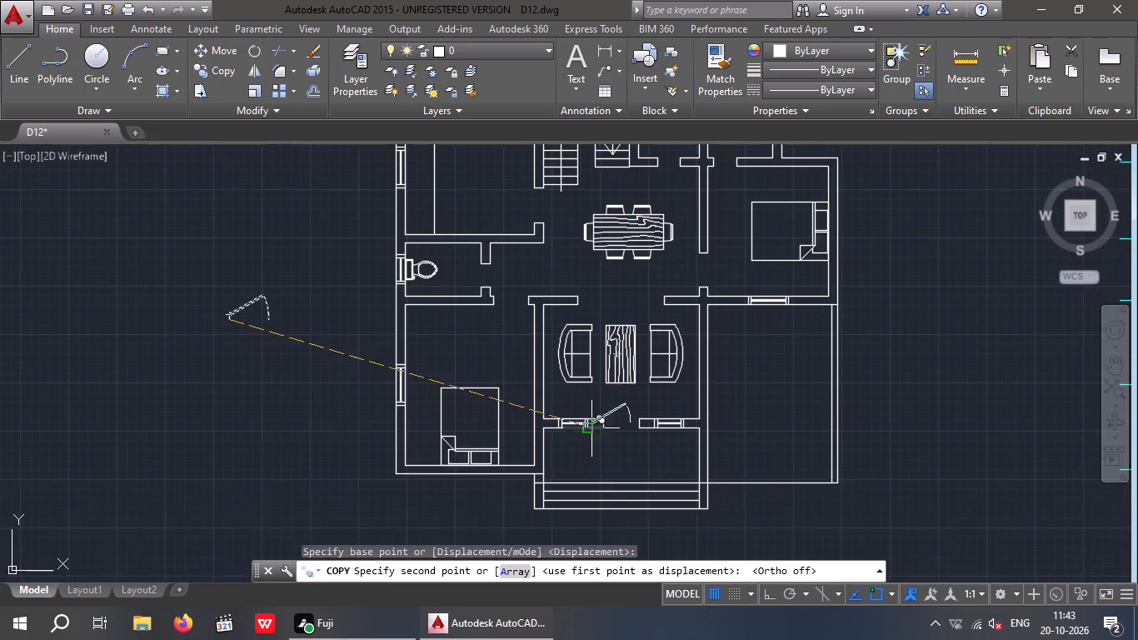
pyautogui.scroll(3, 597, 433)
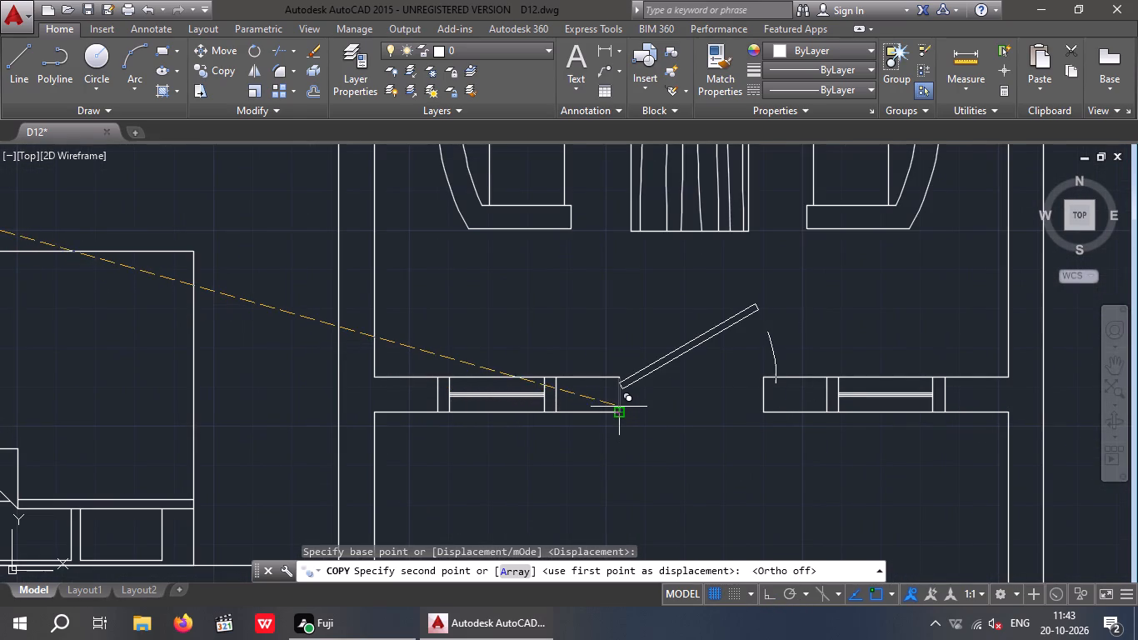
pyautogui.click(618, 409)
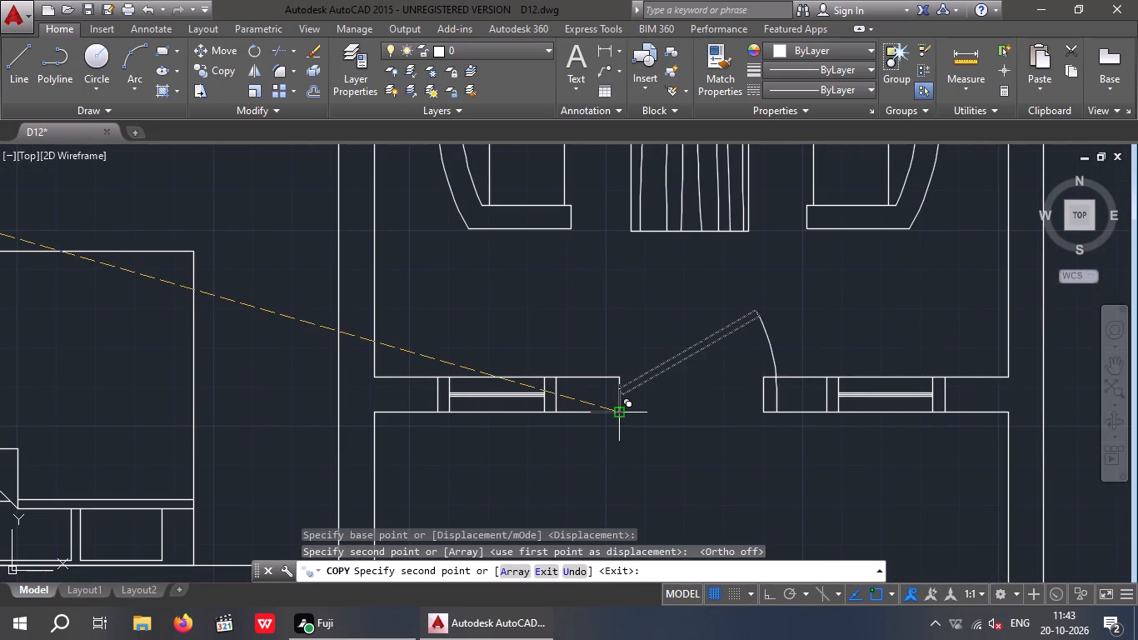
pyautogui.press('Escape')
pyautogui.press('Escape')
# Delete the right jamb line of the front wall opening, opposite the door's hinge side.
pyautogui.scroll(4, 774, 407)
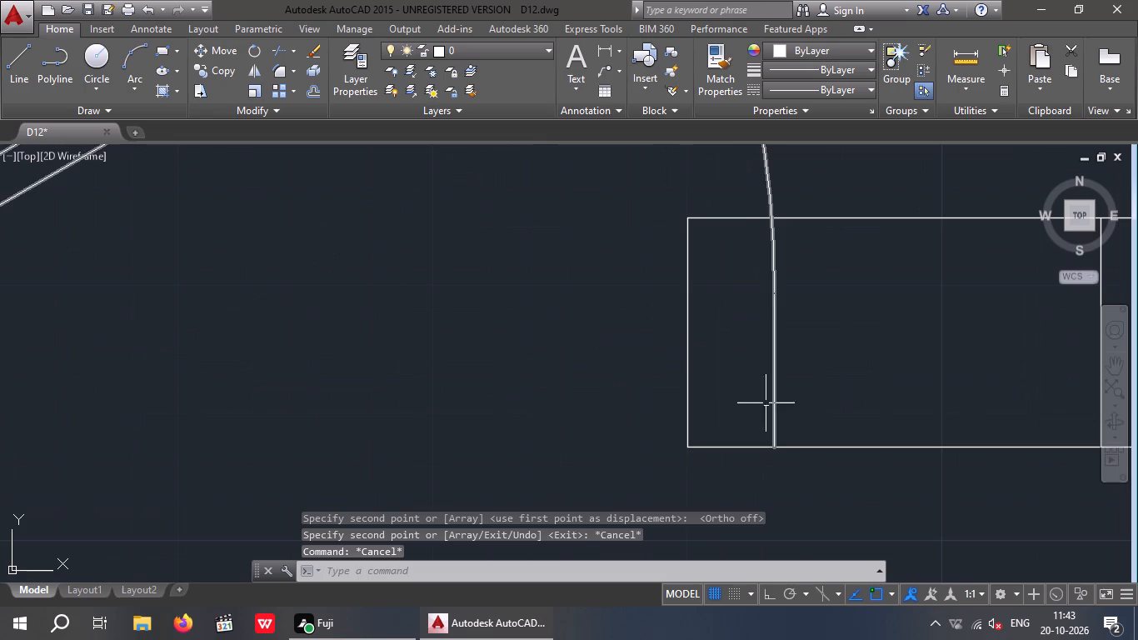
pyautogui.moveTo(735, 341); pyautogui.dragTo(641, 367)
pyautogui.click(616, 374)
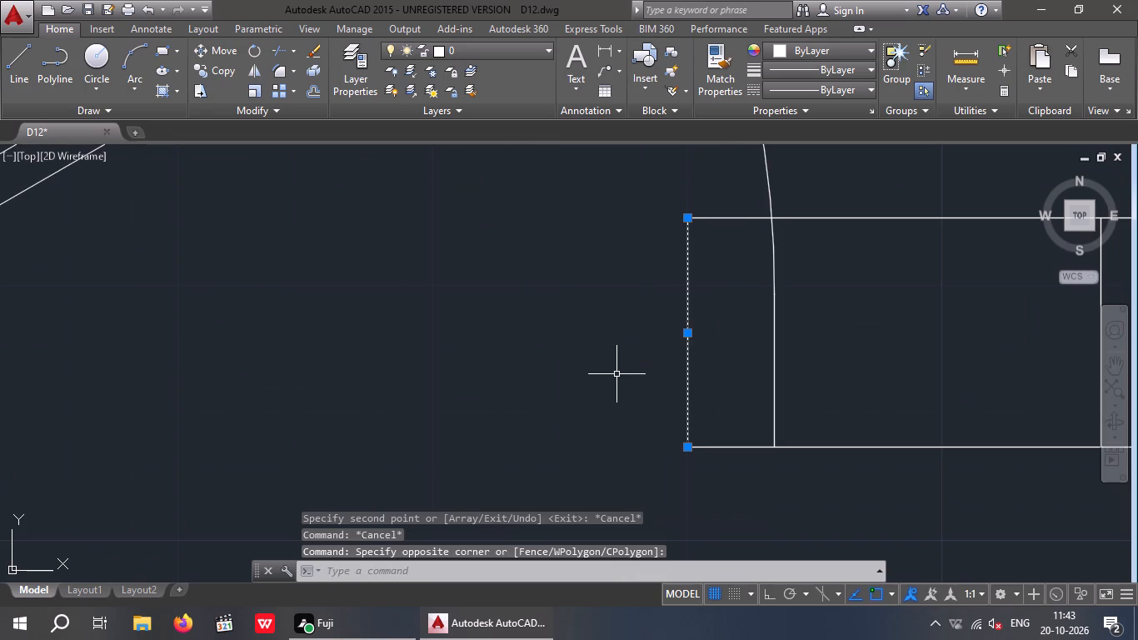
pyautogui.press('Delete')
pyautogui.press('Escape')
pyautogui.press('Escape')
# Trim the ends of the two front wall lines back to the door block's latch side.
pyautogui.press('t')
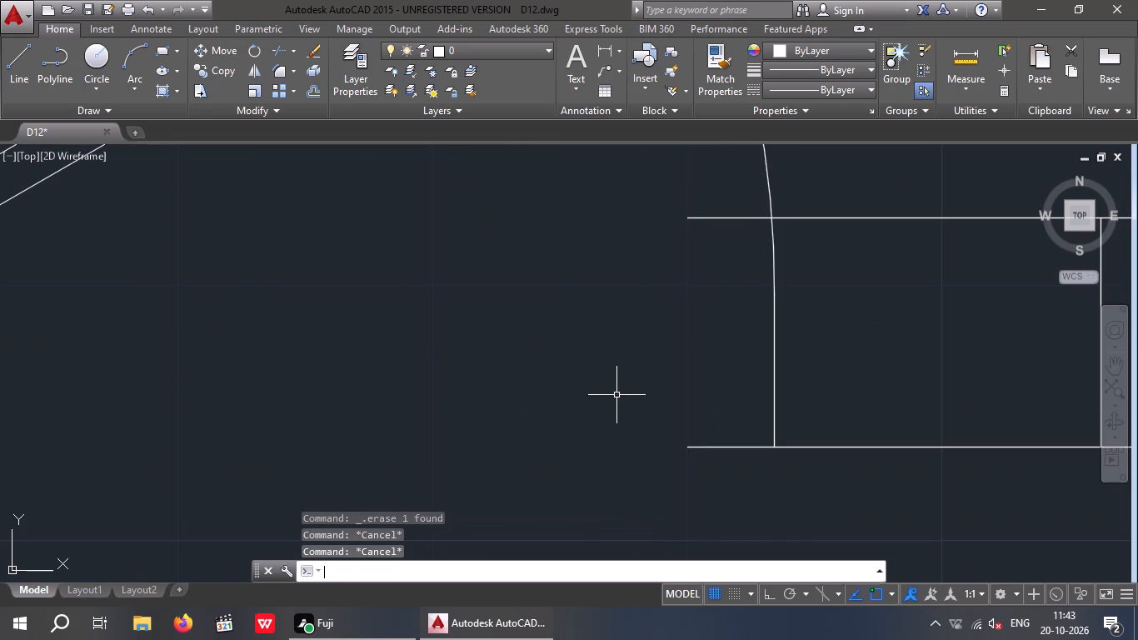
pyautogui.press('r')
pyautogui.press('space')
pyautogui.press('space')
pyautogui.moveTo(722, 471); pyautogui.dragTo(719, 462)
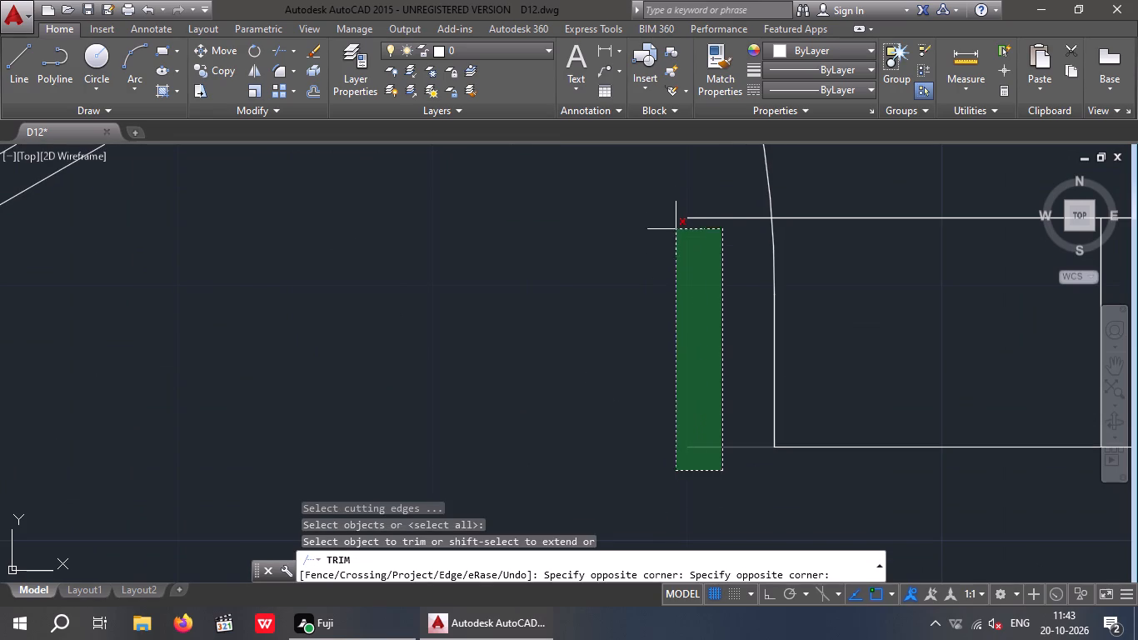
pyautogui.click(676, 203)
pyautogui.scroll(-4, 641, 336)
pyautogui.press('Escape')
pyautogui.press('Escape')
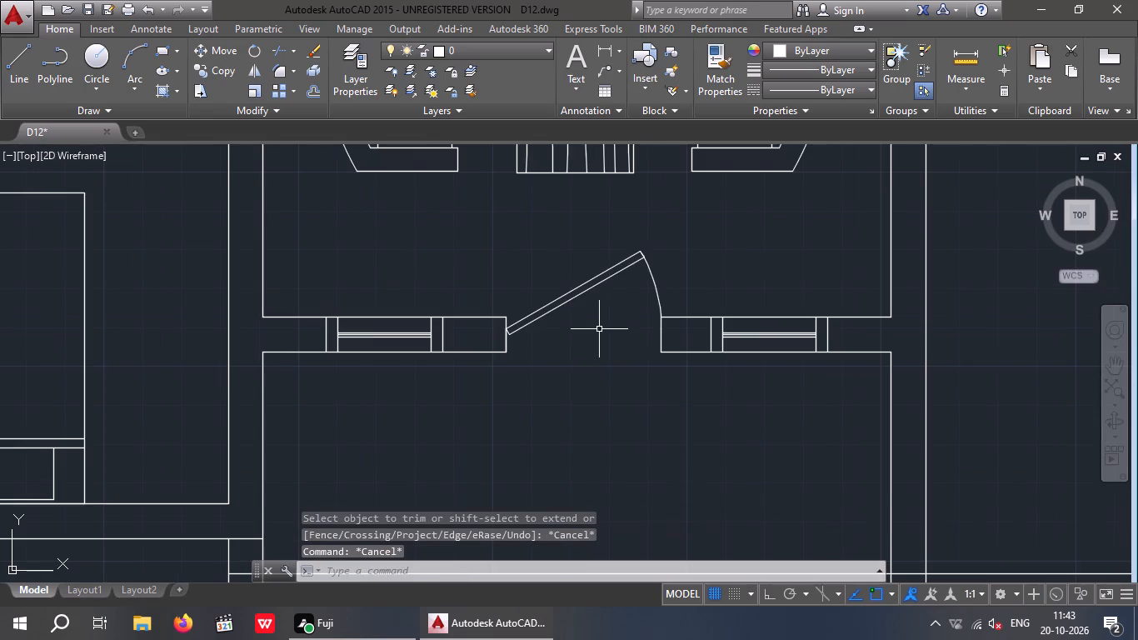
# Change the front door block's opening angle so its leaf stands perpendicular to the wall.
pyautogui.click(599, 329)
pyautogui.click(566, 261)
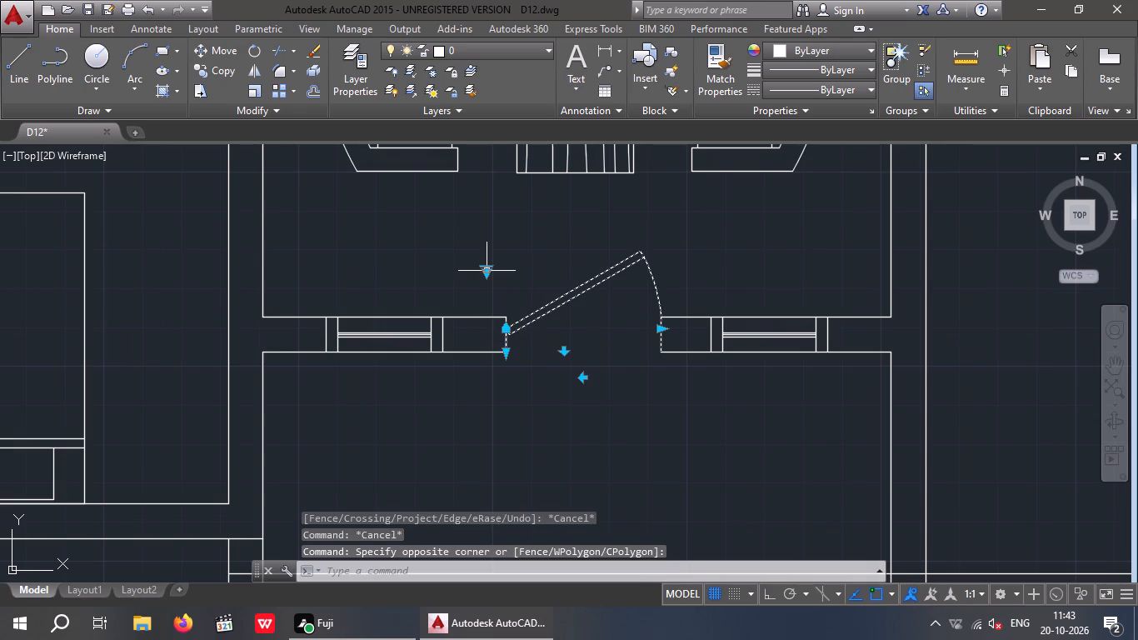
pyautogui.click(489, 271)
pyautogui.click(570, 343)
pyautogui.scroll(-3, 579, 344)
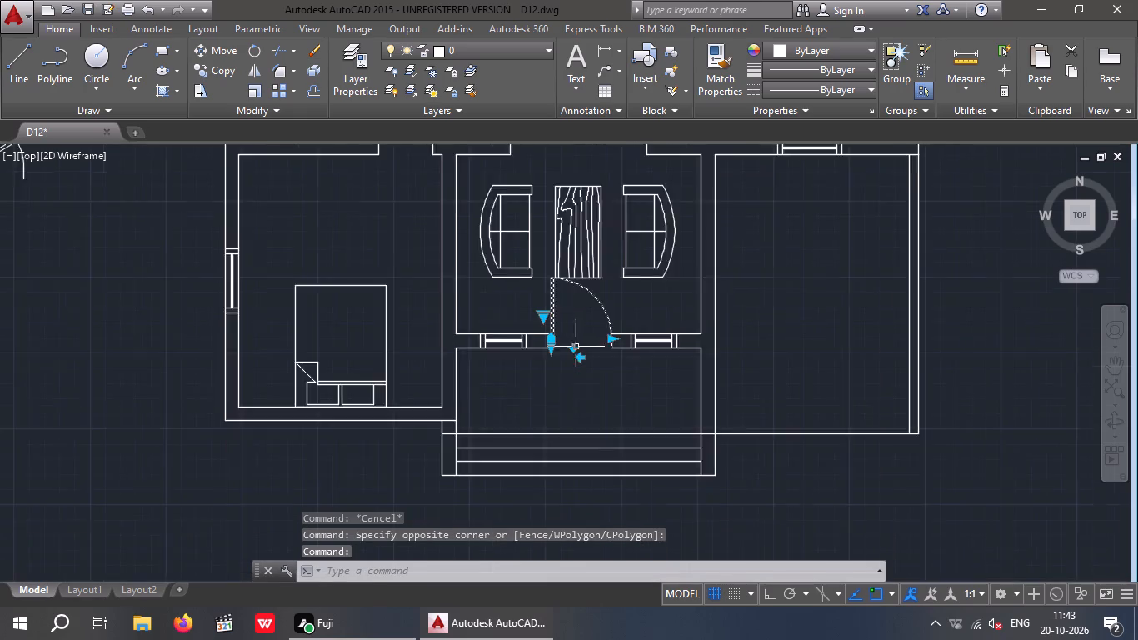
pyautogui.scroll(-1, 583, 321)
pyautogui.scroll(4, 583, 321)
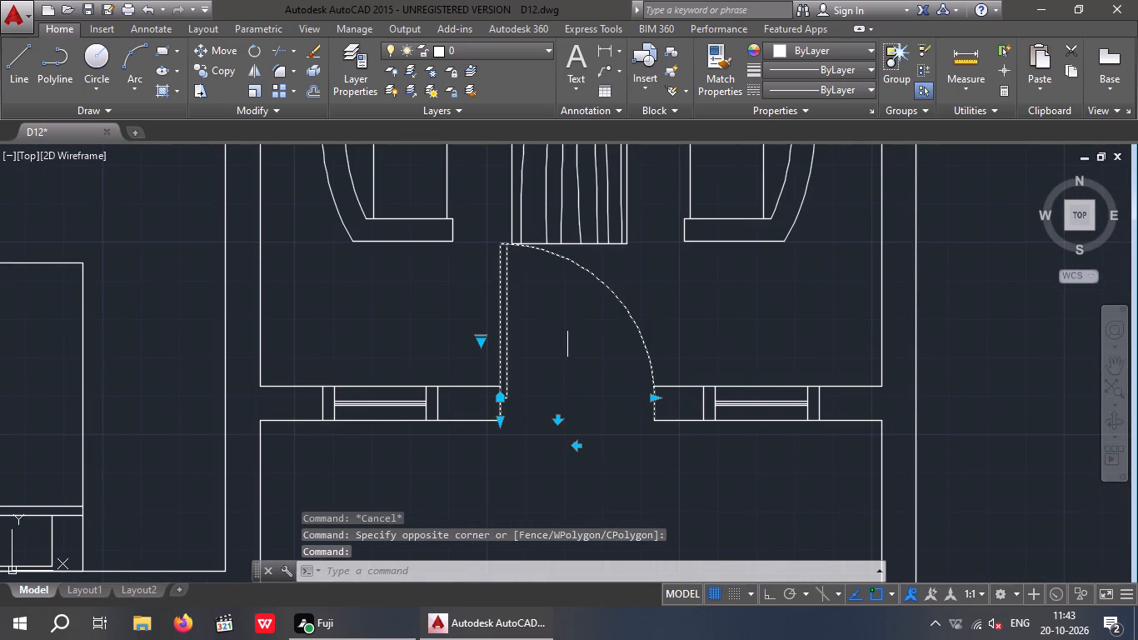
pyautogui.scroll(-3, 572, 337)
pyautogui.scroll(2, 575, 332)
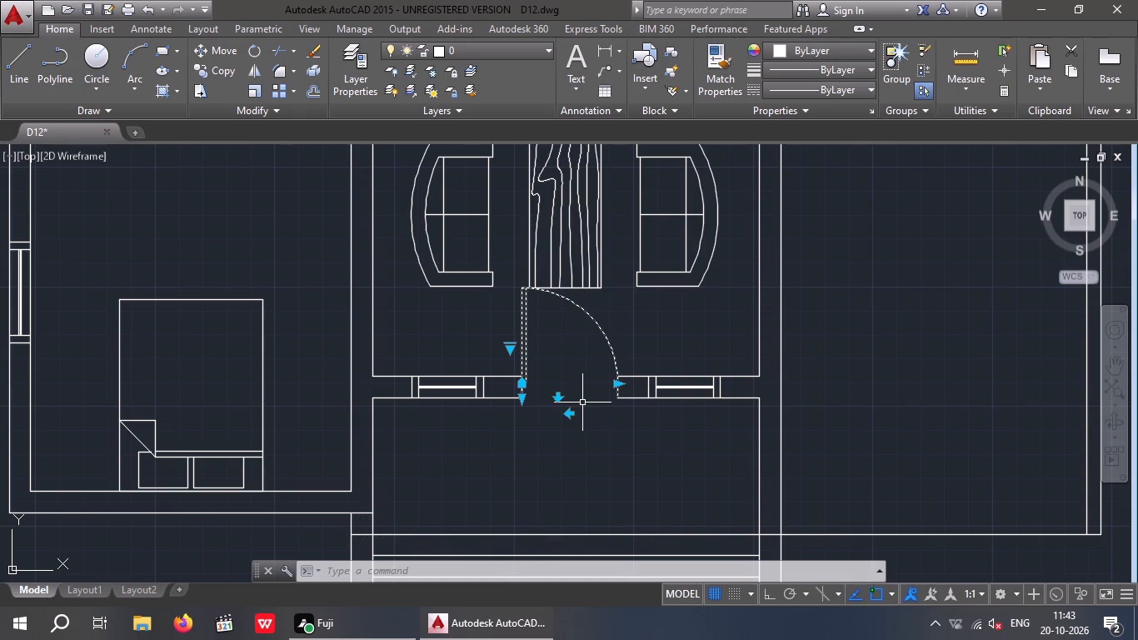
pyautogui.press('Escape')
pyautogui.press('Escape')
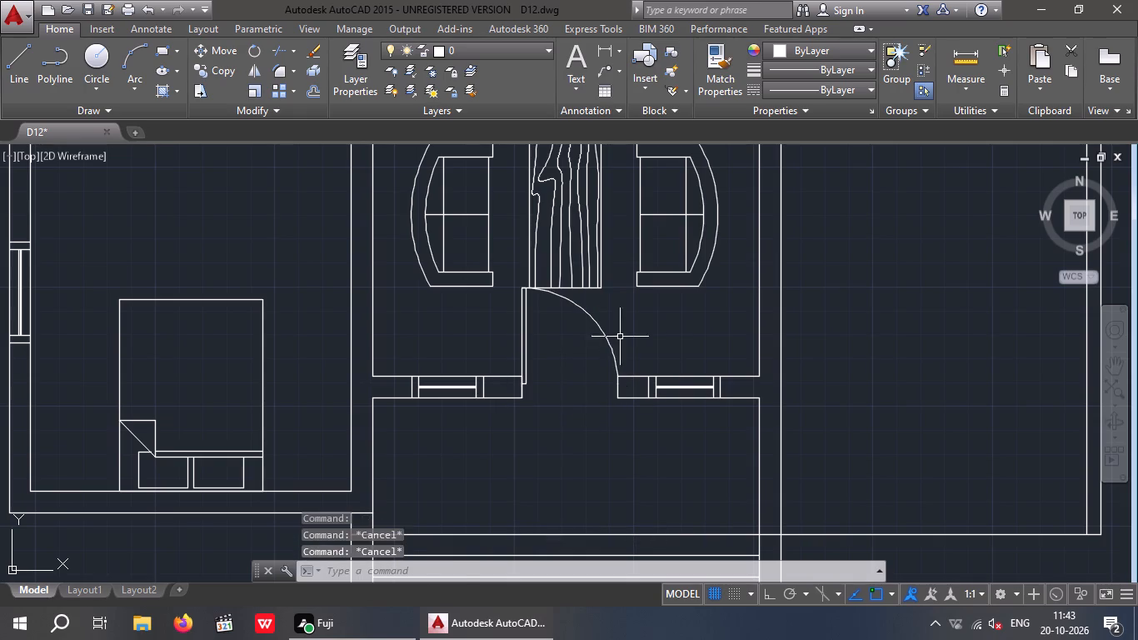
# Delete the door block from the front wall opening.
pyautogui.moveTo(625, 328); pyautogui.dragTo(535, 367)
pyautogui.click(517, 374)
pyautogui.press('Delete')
# Extend the two right-hand front wall lines across the door opening to the left jamb.
pyautogui.scroll(-3, 532, 377)
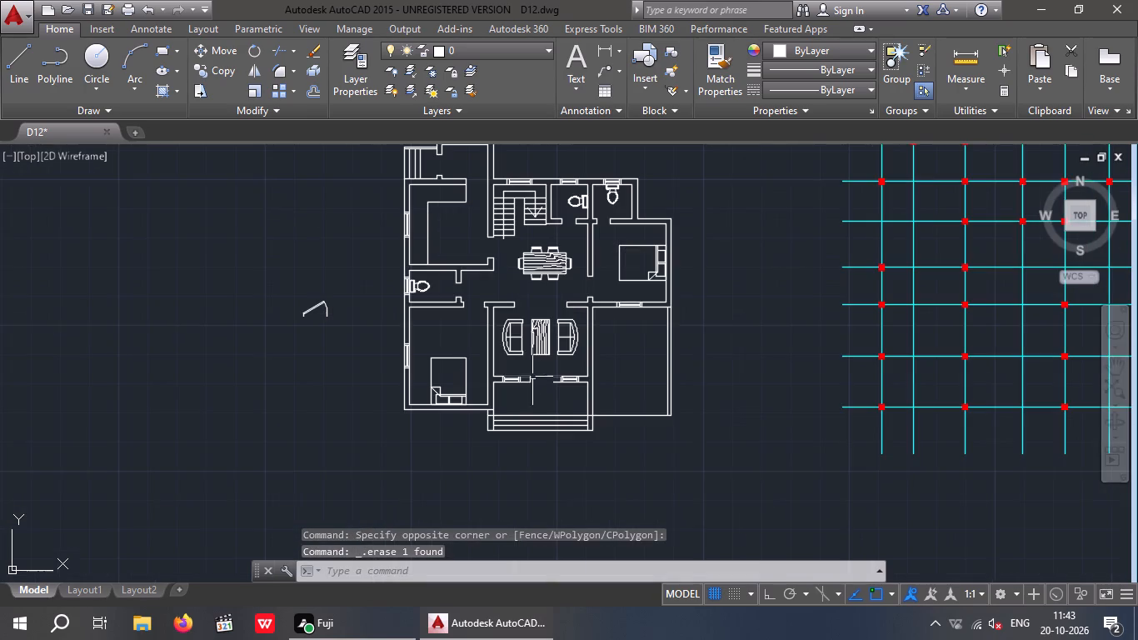
pyautogui.moveTo(537, 388); pyautogui.dragTo(483, 412, button='middle')
pyautogui.scroll(2, 471, 415)
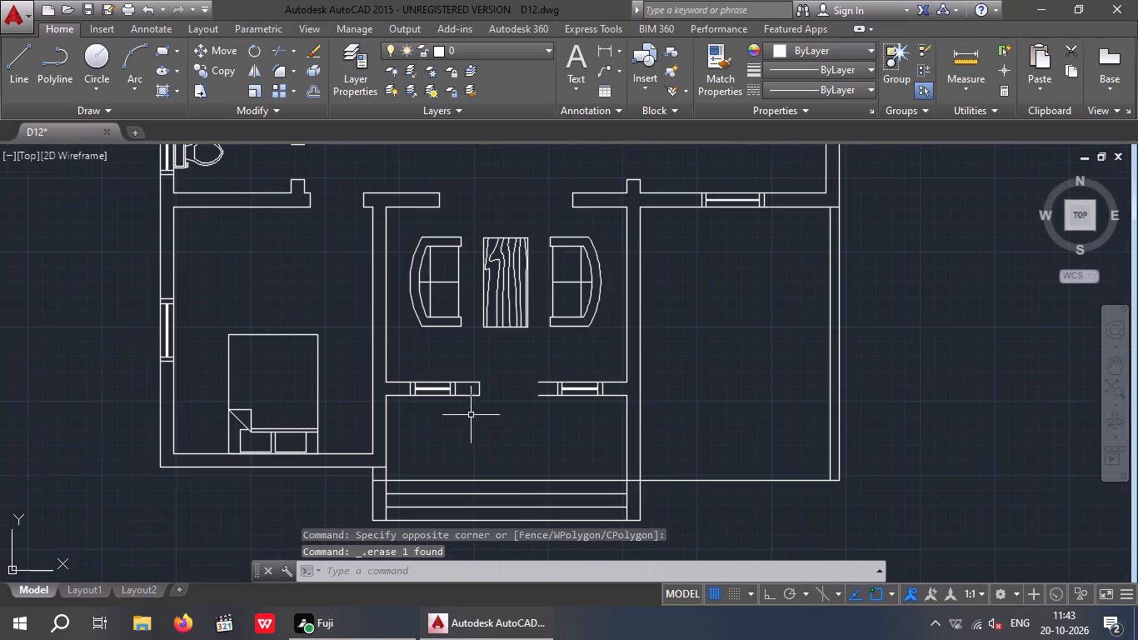
pyautogui.scroll(3, 462, 415)
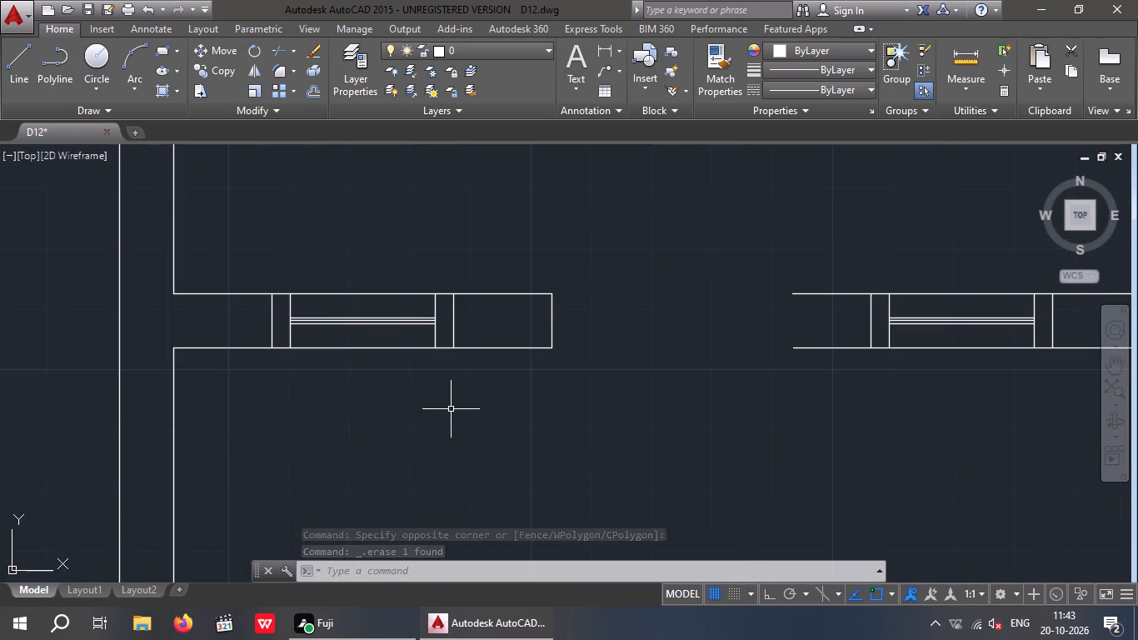
pyautogui.press('Escape')
pyautogui.press('Escape')
pyautogui.press('e')
pyautogui.press('x')
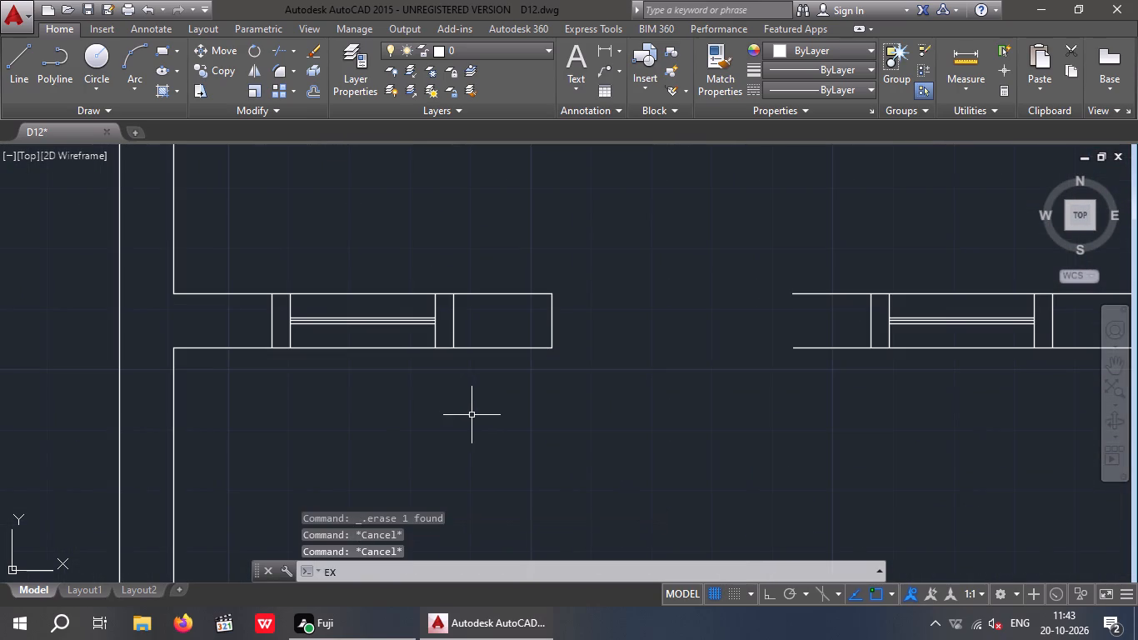
pyautogui.press('space')
pyautogui.press('space')
pyautogui.moveTo(843, 412); pyautogui.dragTo(820, 414)
pyautogui.click(765, 265)
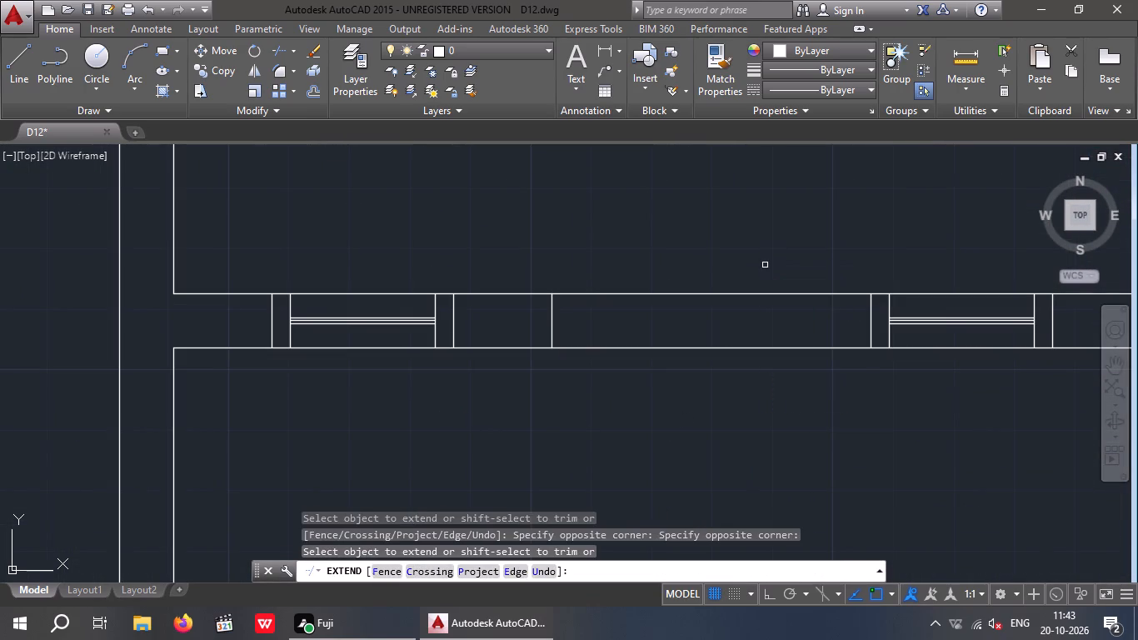
pyautogui.press('Escape')
# Delete the remaining left jamb line between the two front wall lines.
pyautogui.moveTo(605, 332); pyautogui.dragTo(560, 332)
pyautogui.click(527, 333)
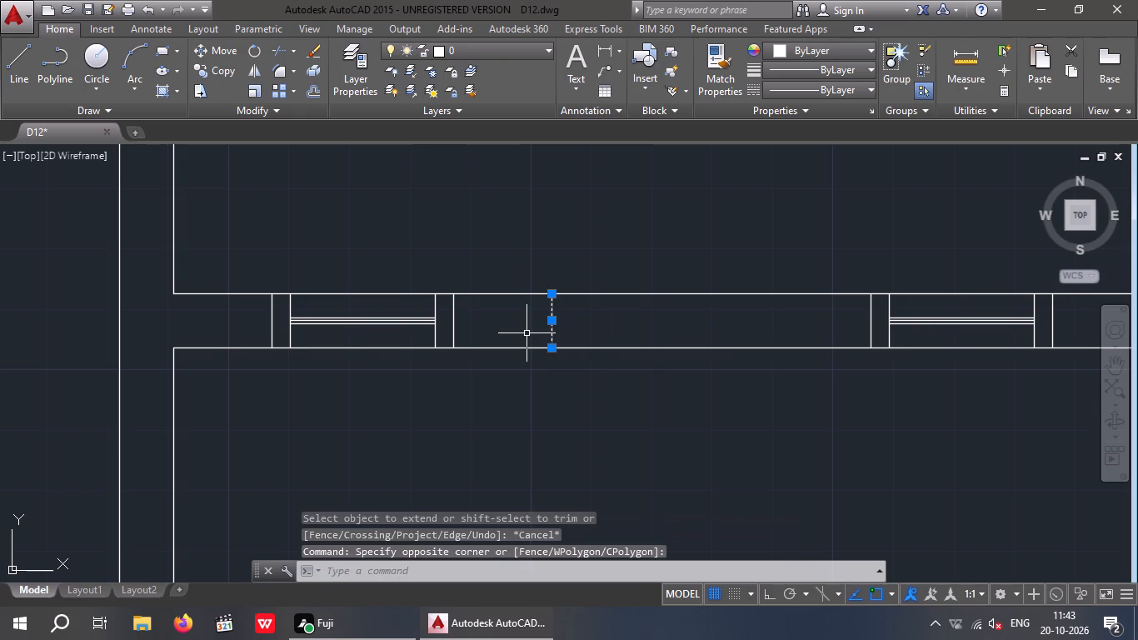
pyautogui.press('Delete')
# Delete both windows, including their frame lines, from the front wall between the living room and the entrance porch.
pyautogui.scroll(2, 387, 309)
pyautogui.moveTo(605, 287); pyautogui.dragTo(374, 343)
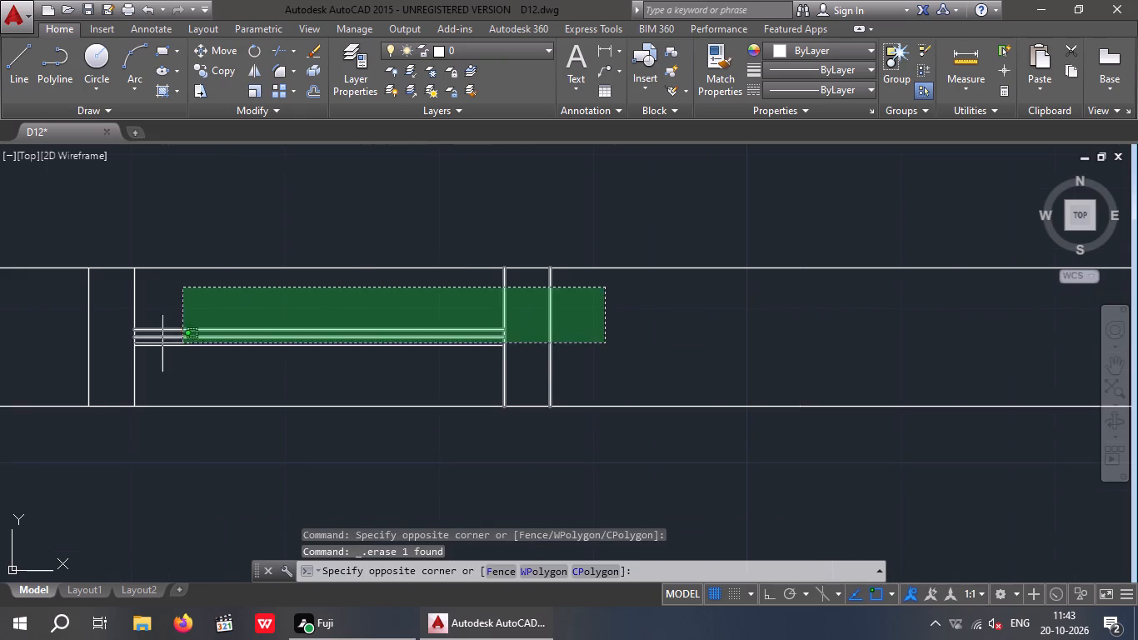
pyautogui.click(62, 370)
pyautogui.press('Delete')
pyautogui.scroll(-4, 184, 352)
pyautogui.scroll(4, 477, 347)
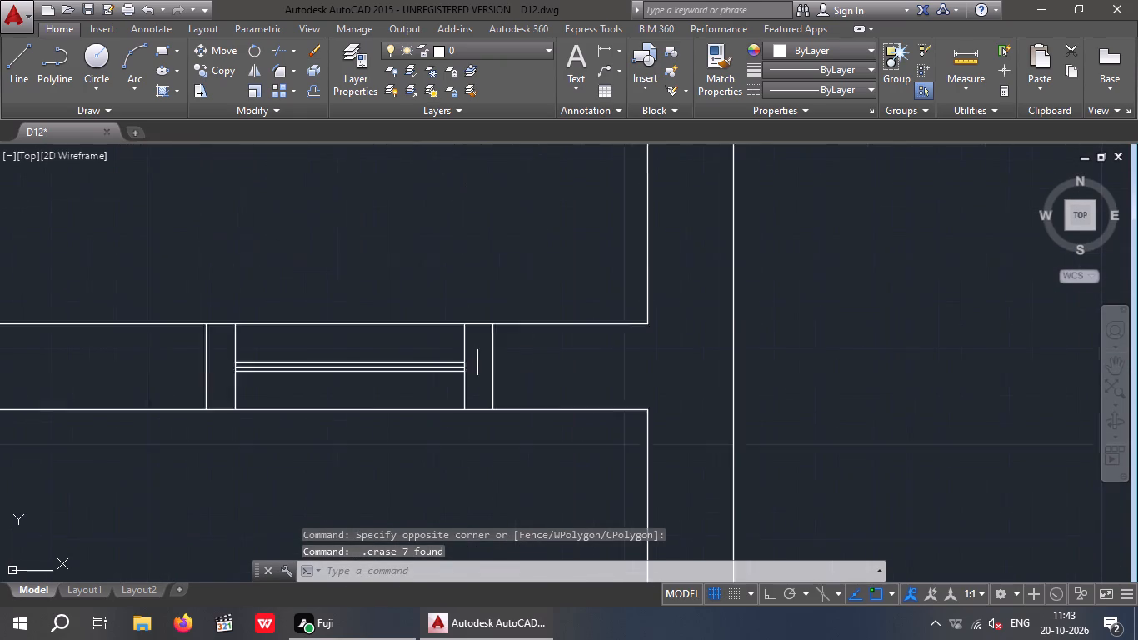
pyautogui.moveTo(545, 343); pyautogui.dragTo(413, 386)
pyautogui.click(10, 404)
pyautogui.press('Delete')
pyautogui.scroll(-4, 166, 387)
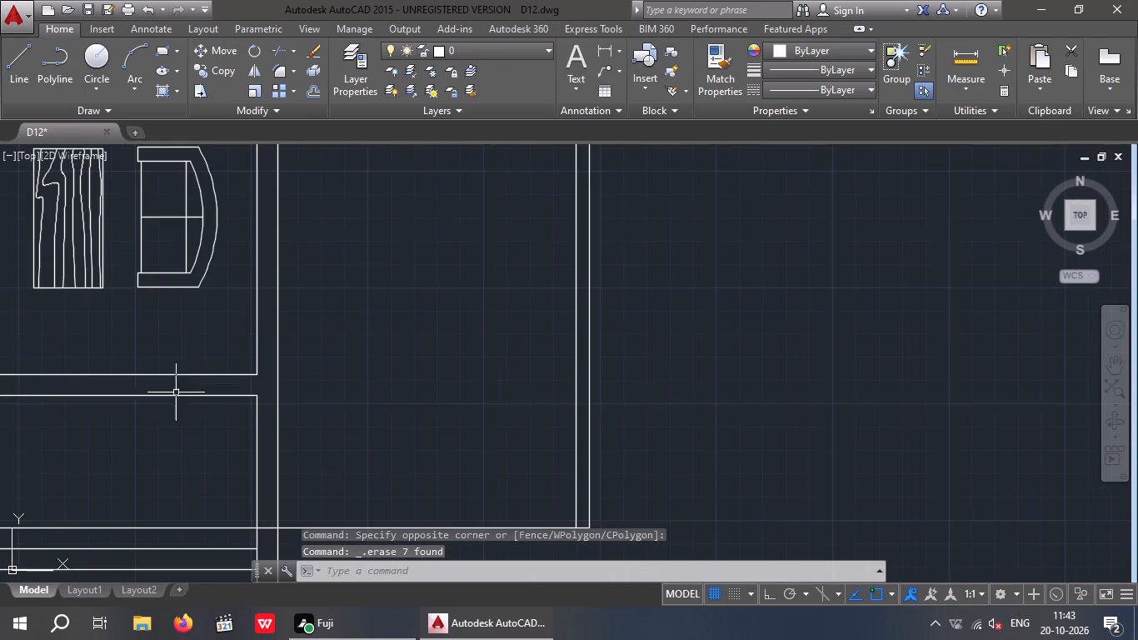
pyautogui.moveTo(132, 426); pyautogui.dragTo(329, 431, button='middle')
pyautogui.scroll(-1, 273, 432)
pyautogui.moveTo(267, 437); pyautogui.dragTo(322, 432, button='middle')
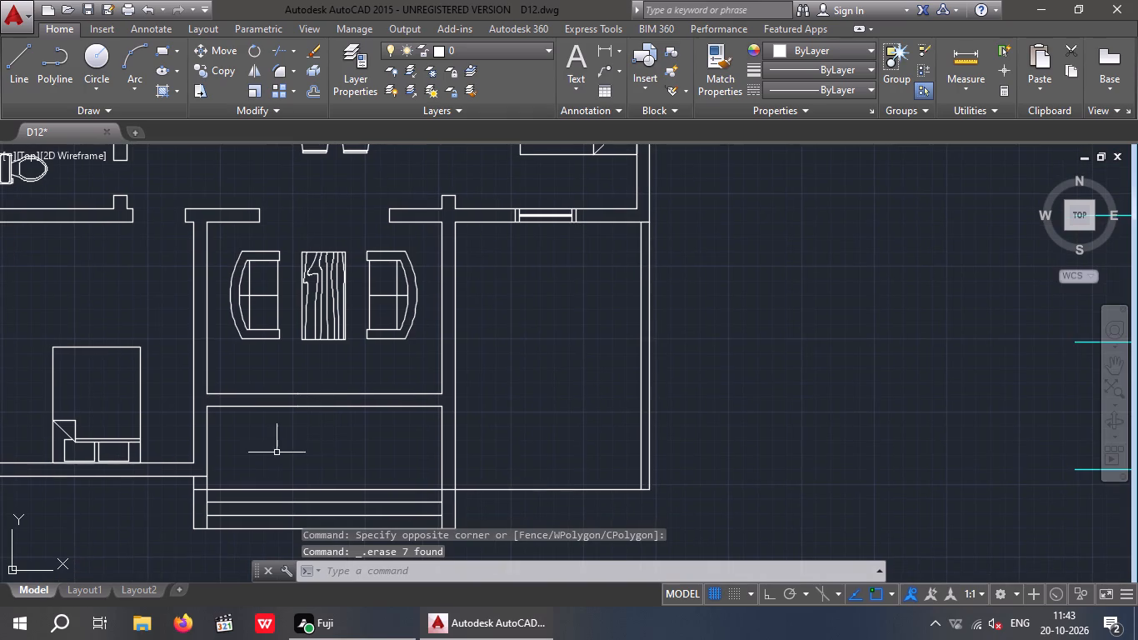
pyautogui.press('Escape')
pyautogui.press('Escape')
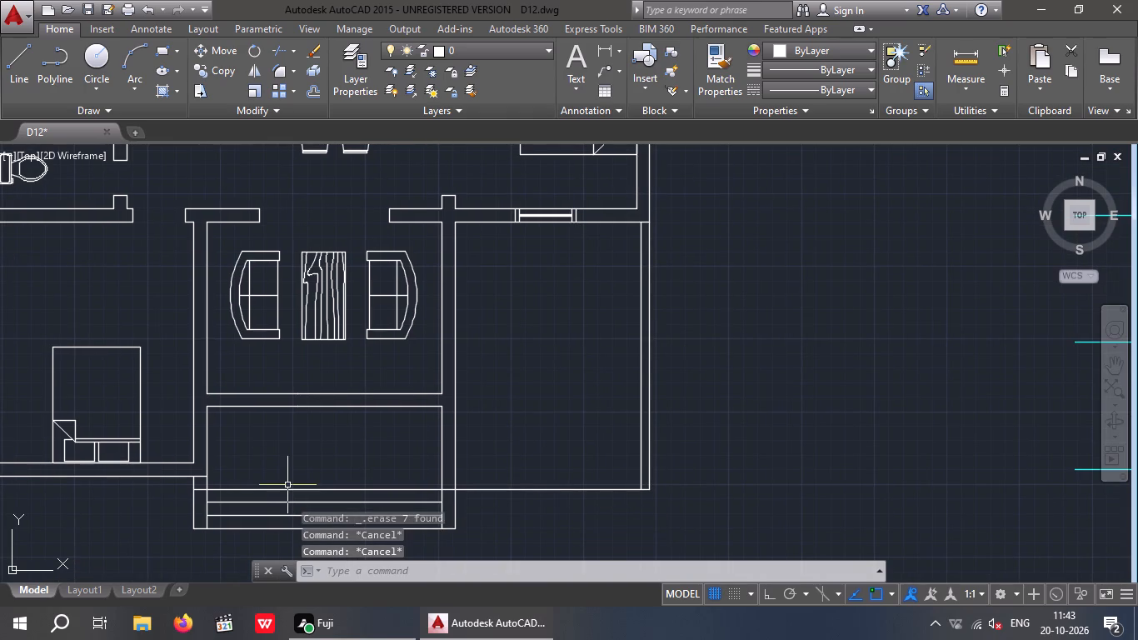
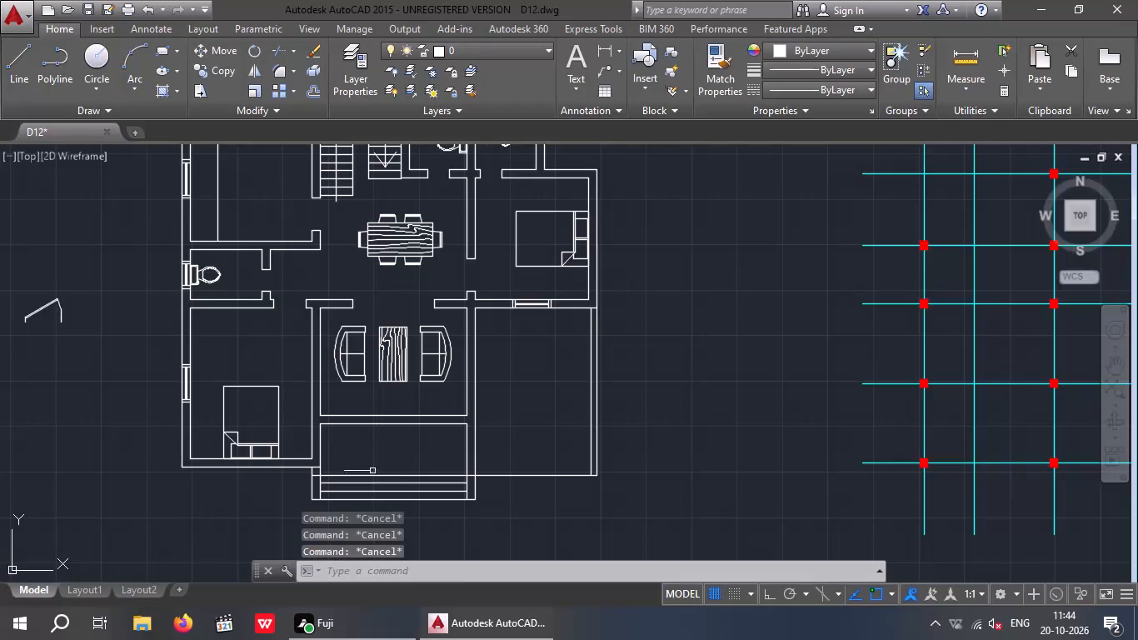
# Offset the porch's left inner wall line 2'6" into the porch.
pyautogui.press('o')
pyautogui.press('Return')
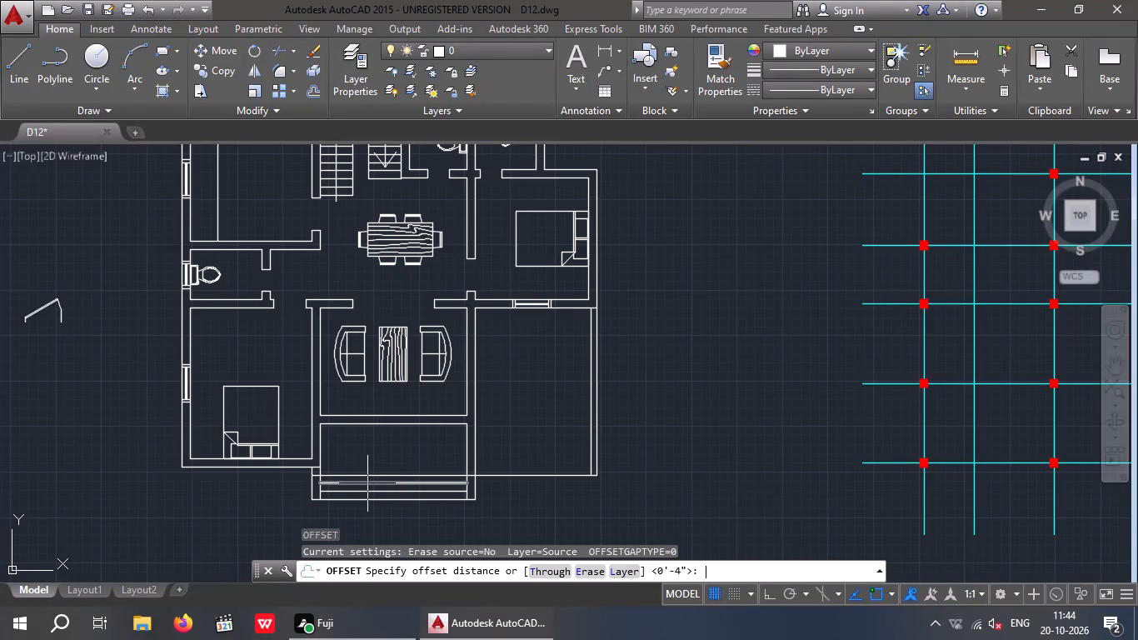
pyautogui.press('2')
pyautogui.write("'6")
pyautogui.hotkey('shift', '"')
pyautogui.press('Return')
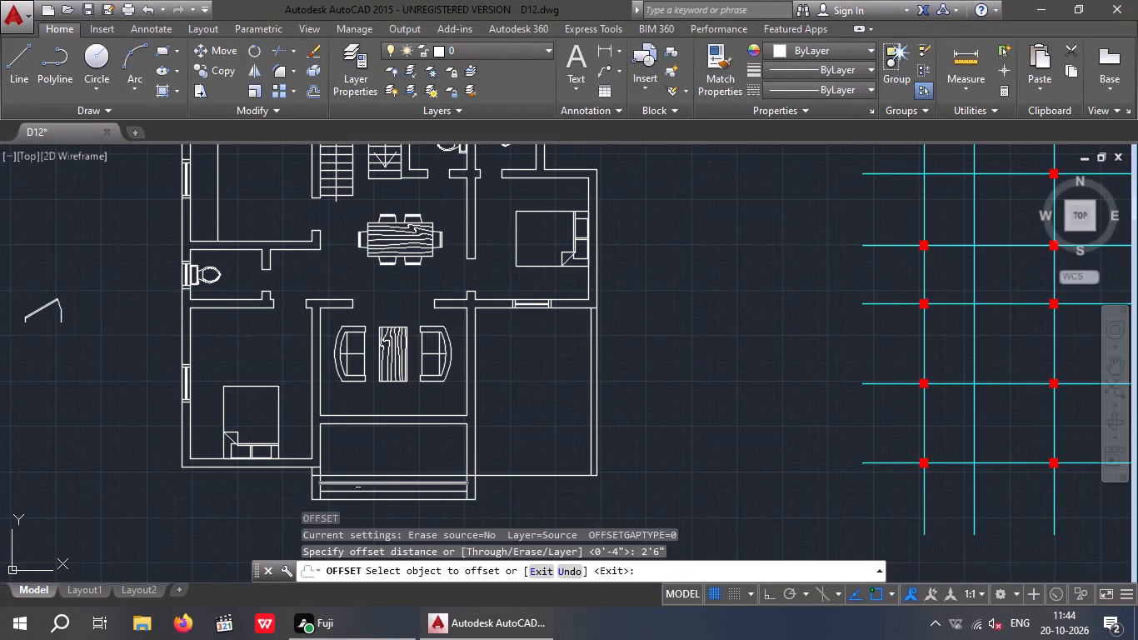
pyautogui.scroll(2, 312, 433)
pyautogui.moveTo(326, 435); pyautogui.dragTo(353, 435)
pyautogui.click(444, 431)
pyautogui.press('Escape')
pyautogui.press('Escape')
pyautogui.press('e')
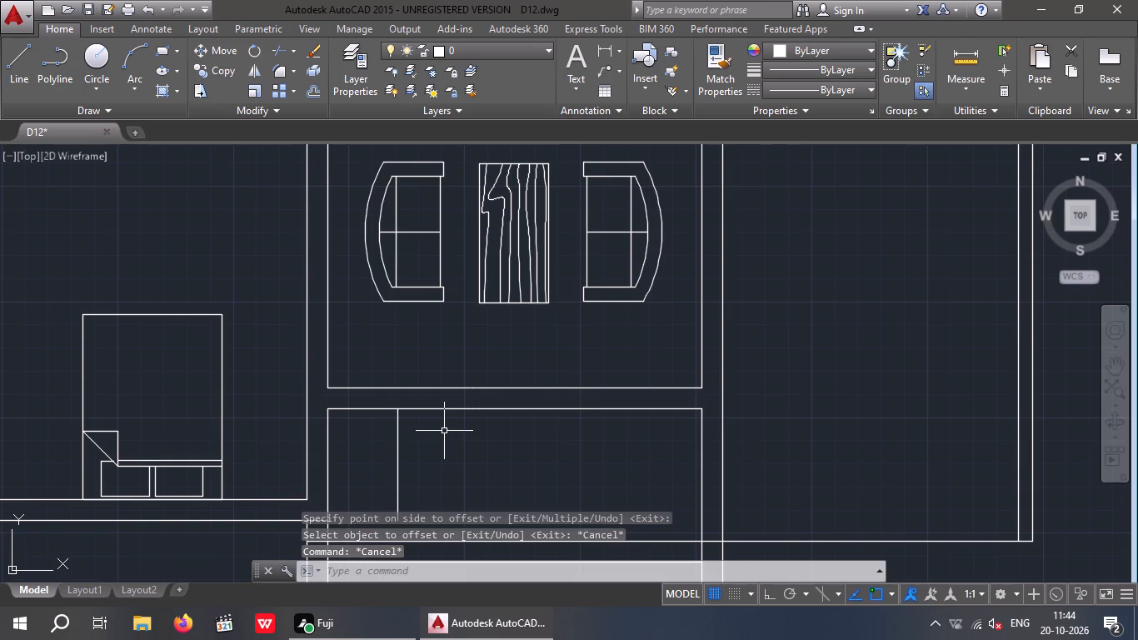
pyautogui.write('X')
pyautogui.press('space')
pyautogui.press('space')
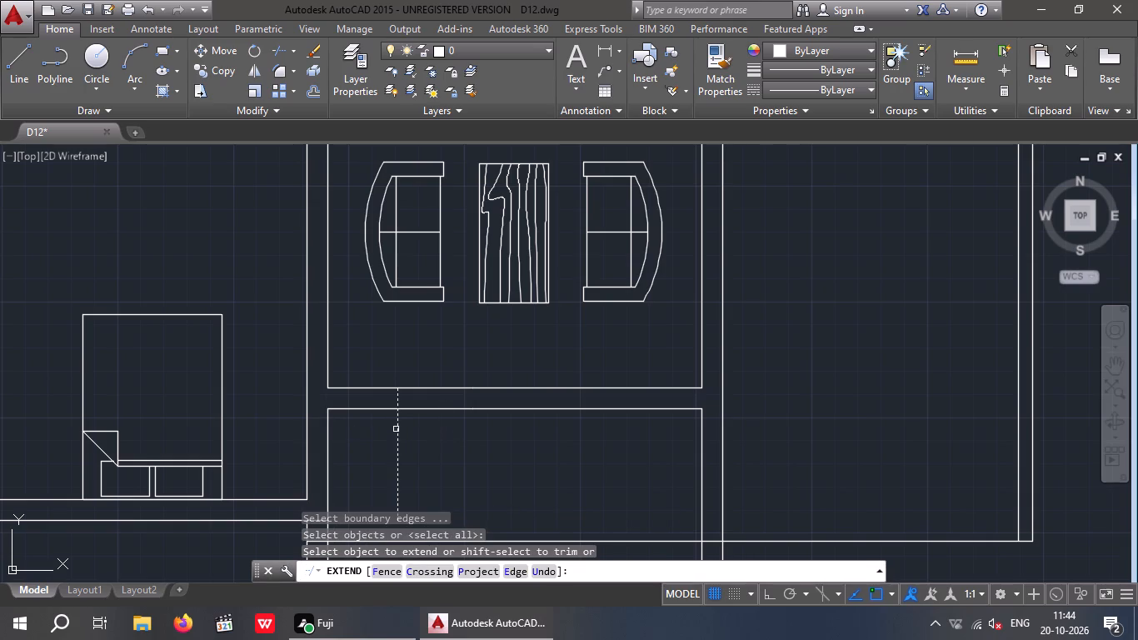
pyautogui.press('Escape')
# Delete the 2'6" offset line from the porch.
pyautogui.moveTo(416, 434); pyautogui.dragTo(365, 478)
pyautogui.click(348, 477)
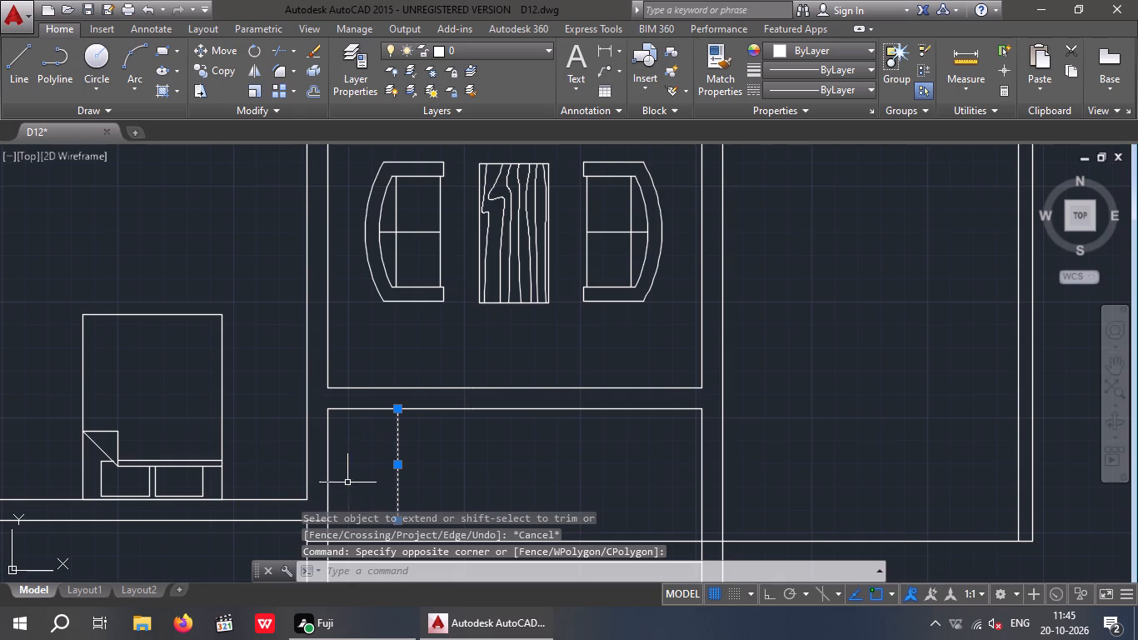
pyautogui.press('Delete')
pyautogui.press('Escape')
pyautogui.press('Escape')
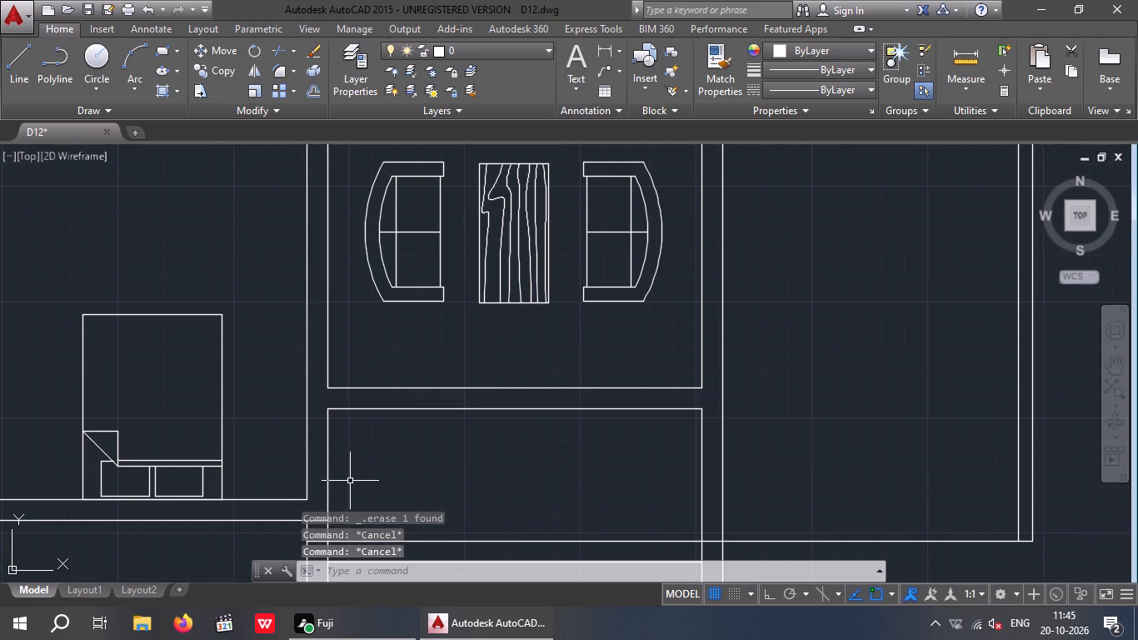
# Offset the porch's left inner wall line 1'6" into the porch.
pyautogui.press('o')
pyautogui.press('Return')
pyautogui.press('1')
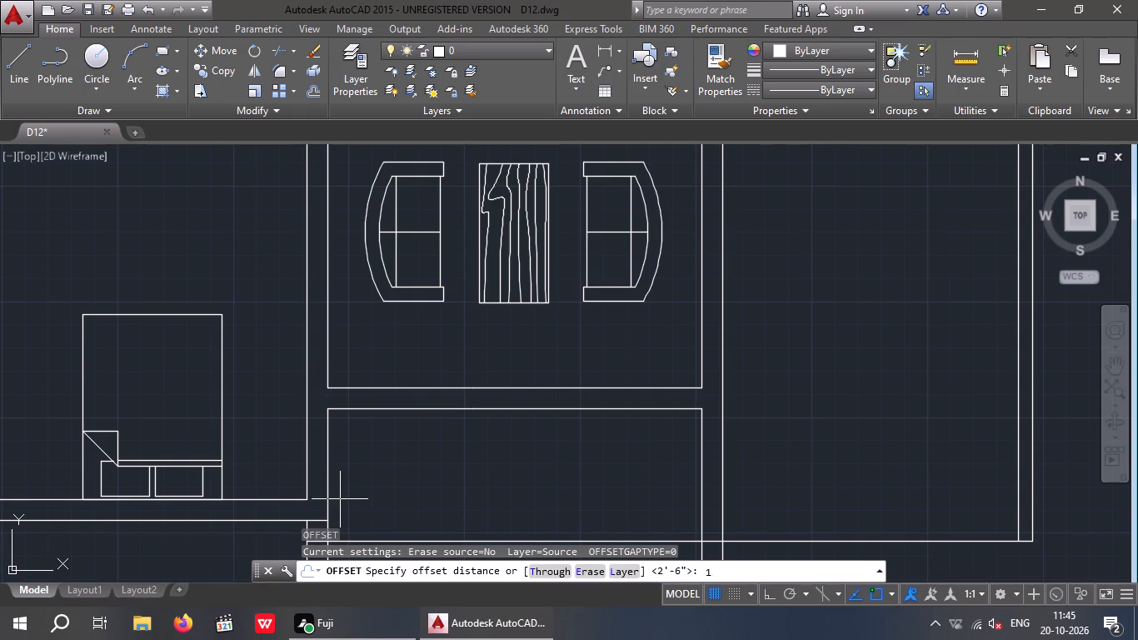
pyautogui.press("'")
pyautogui.press('6')
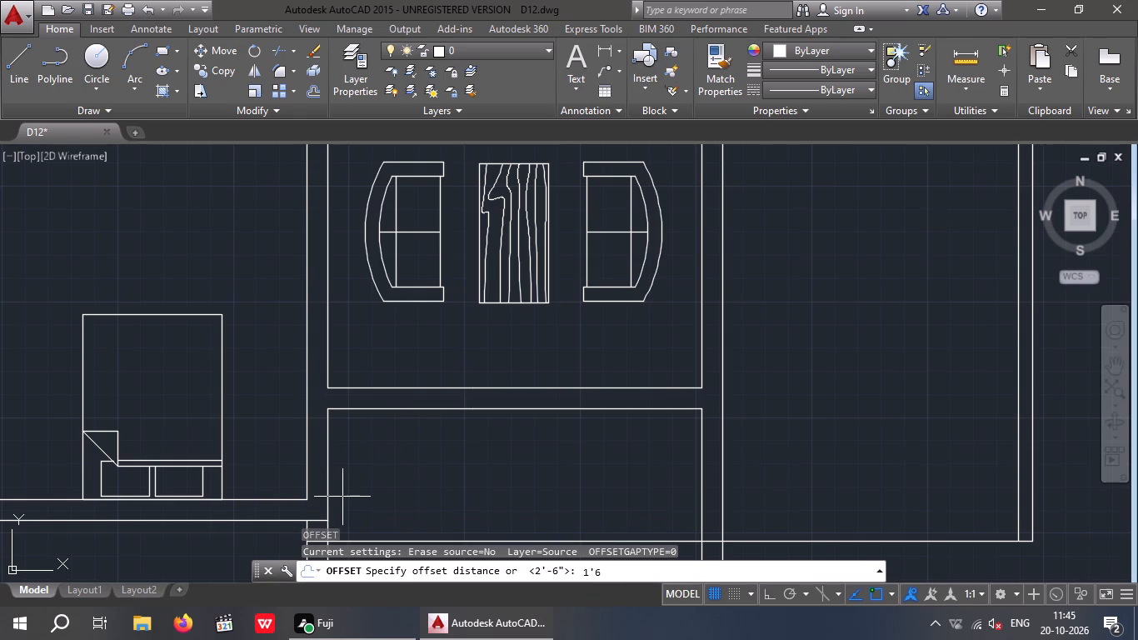
pyautogui.hotkey('shift', '"')
pyautogui.press('Return')
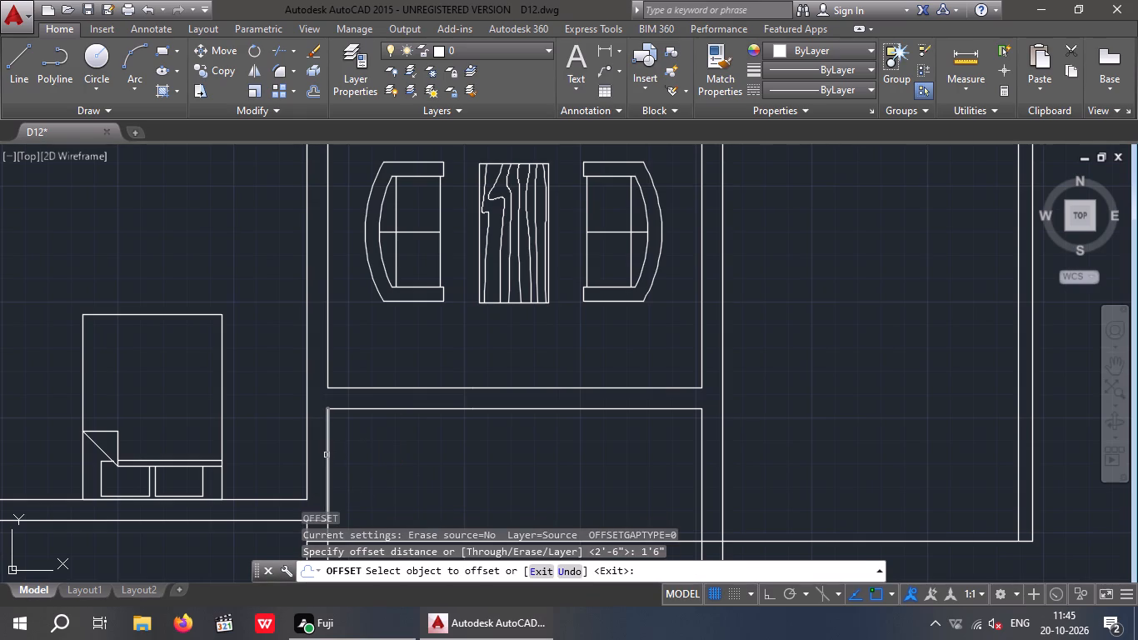
pyautogui.click(327, 453)
pyautogui.click(373, 449)
pyautogui.press('Escape')
pyautogui.press('Escape')
# Extend the new offset line up across the front wall to the living-room wall face.
pyautogui.write('EX')
pyautogui.press('space')
pyautogui.press('space')
pyautogui.click(367, 442)
pyautogui.press('Escape')
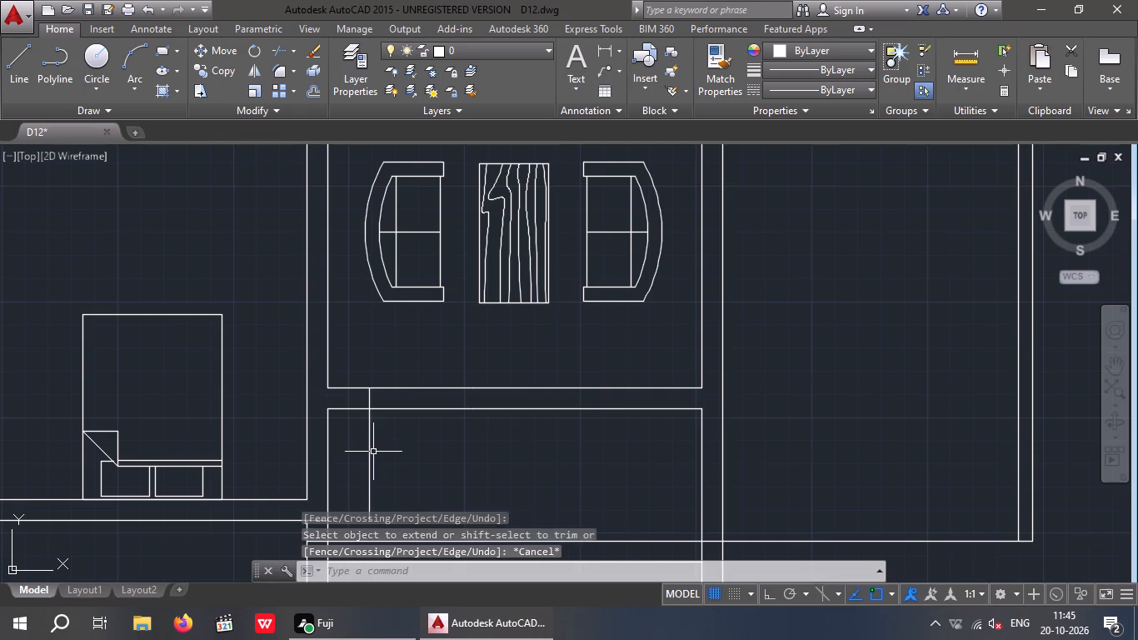
pyautogui.press('Escape')
# Trim the part of the offset line inside the porch, keeping only the jamb across the front wall.
pyautogui.press('t')
pyautogui.press('r')
pyautogui.press('space')
pyautogui.press('space')
pyautogui.moveTo(414, 449); pyautogui.dragTo(367, 474)
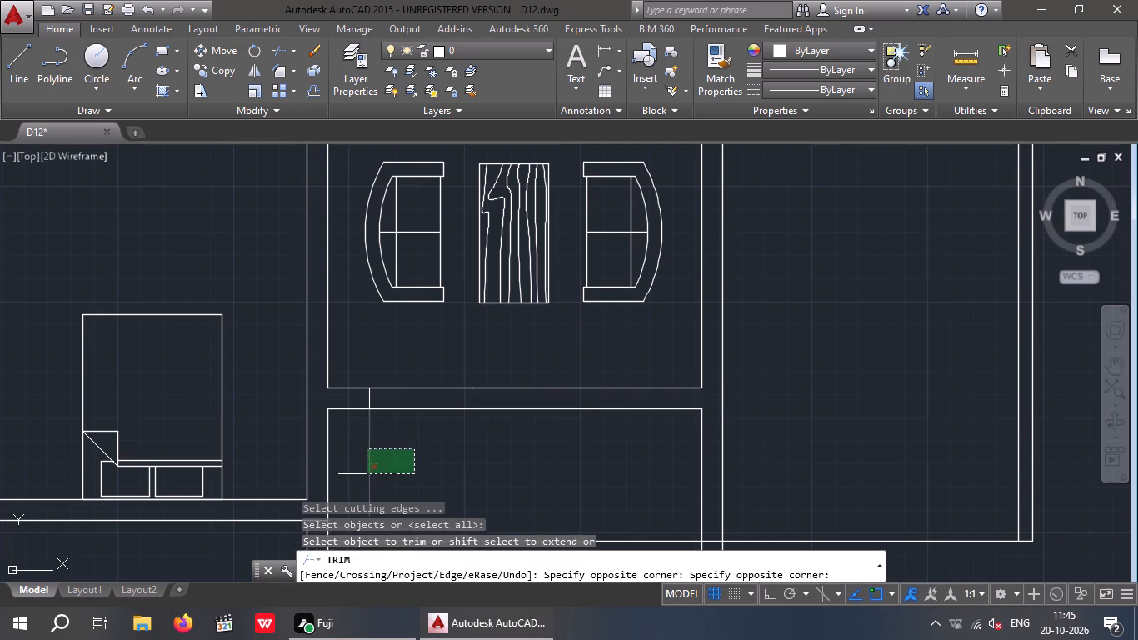
pyautogui.click(358, 475)
pyautogui.press('Escape')
pyautogui.press('Escape')
# Offset the door jamb line 3'6" to the right along the front wall.
pyautogui.press('o')
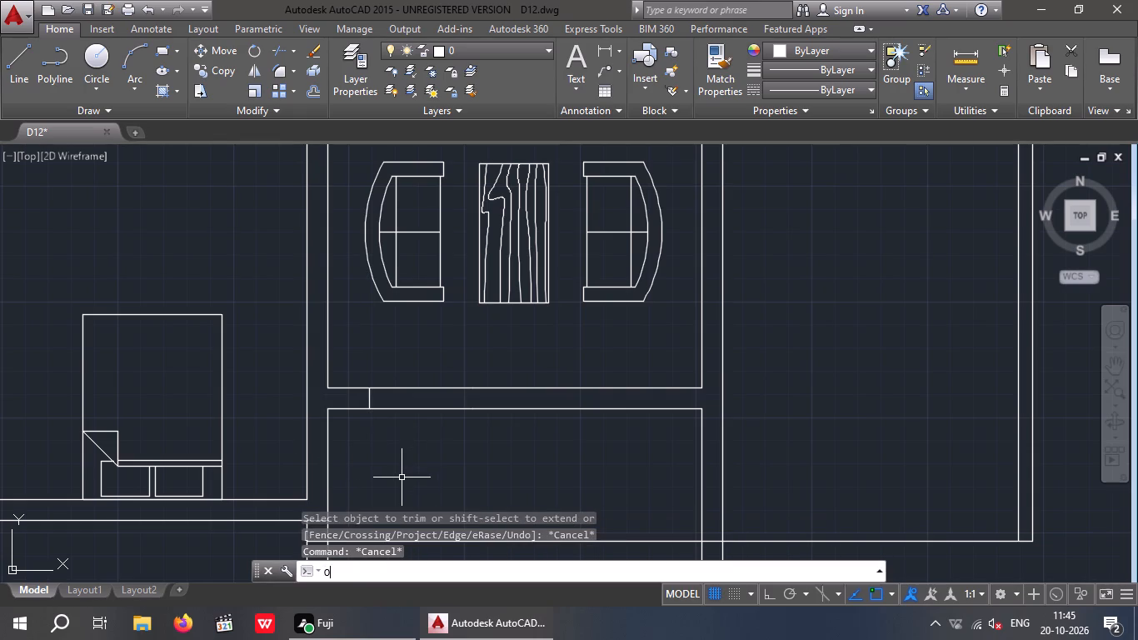
pyautogui.press('Return')
pyautogui.press('3')
pyautogui.write("'6")
pyautogui.hotkey('shift', '"')
pyautogui.press('Return')
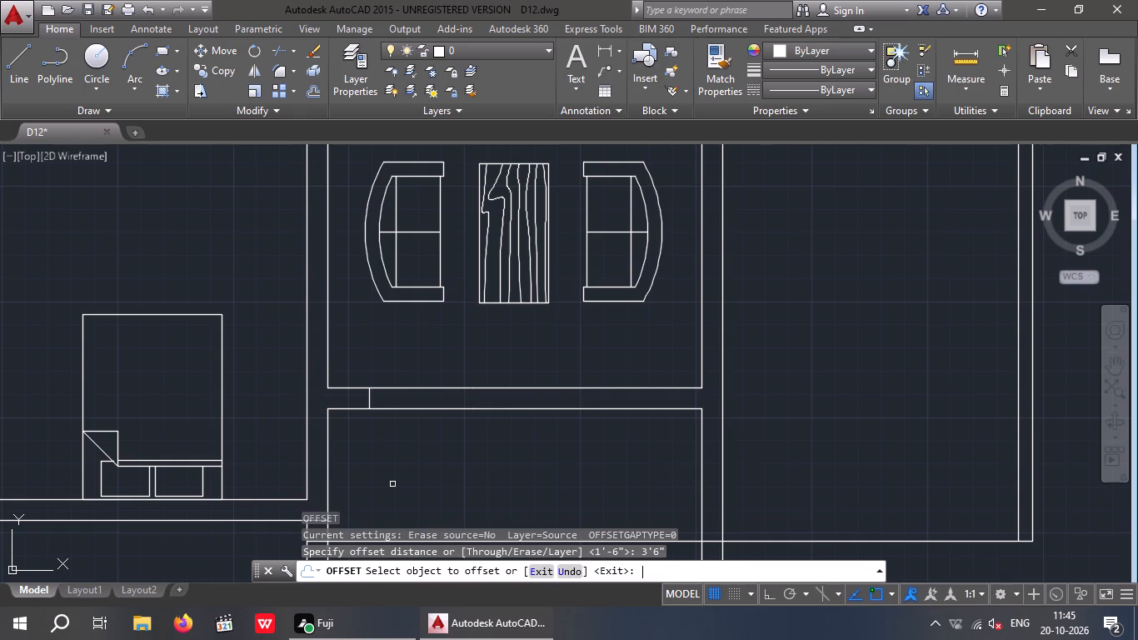
pyautogui.moveTo(367, 402); pyautogui.dragTo(386, 406)
pyautogui.click(464, 417)
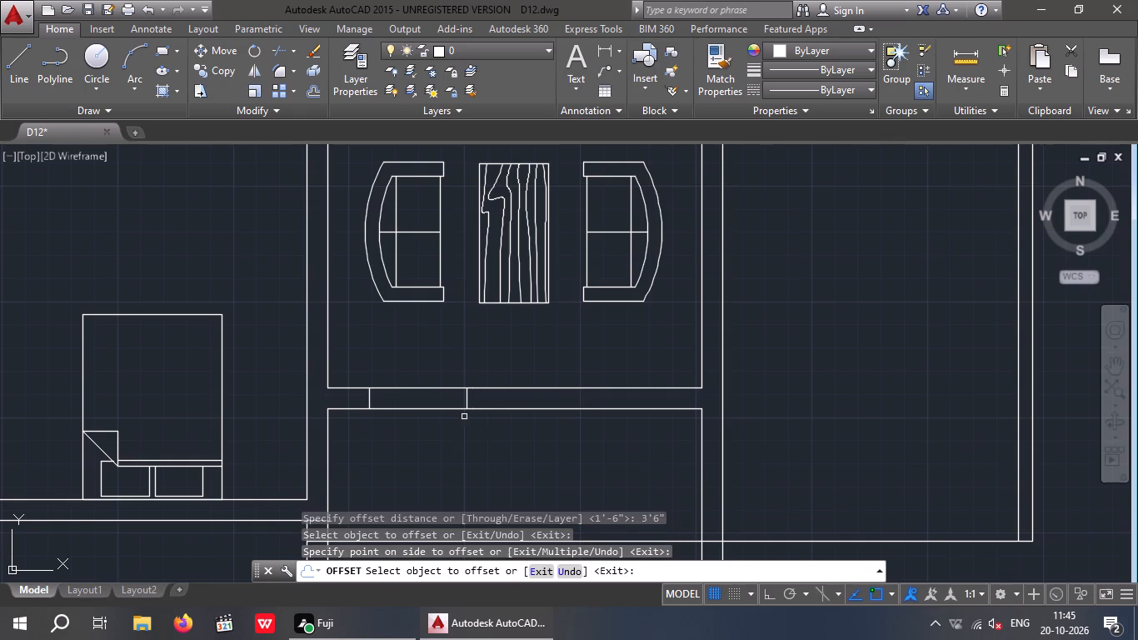
pyautogui.press('Escape')
pyautogui.press('Escape')
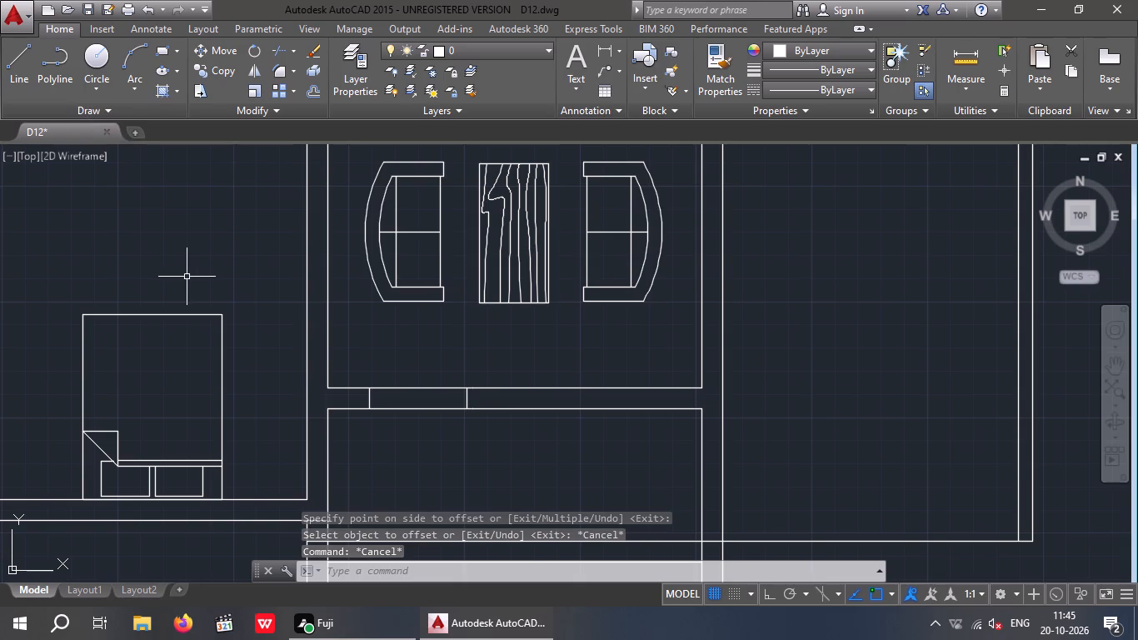
# Trim both front wall lines between the two jambs to open the doorway.
pyautogui.press('t')
pyautogui.press('r')
pyautogui.press('space')
pyautogui.press('space')
pyautogui.click(424, 433)
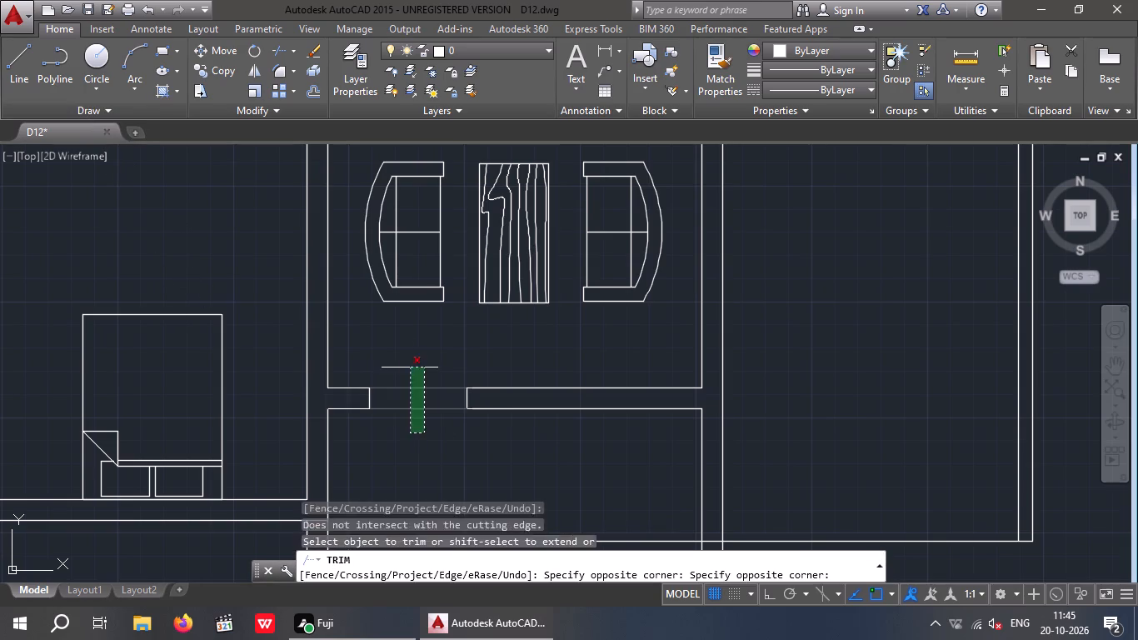
pyautogui.click(410, 367)
pyautogui.press('Escape')
pyautogui.press('Escape')
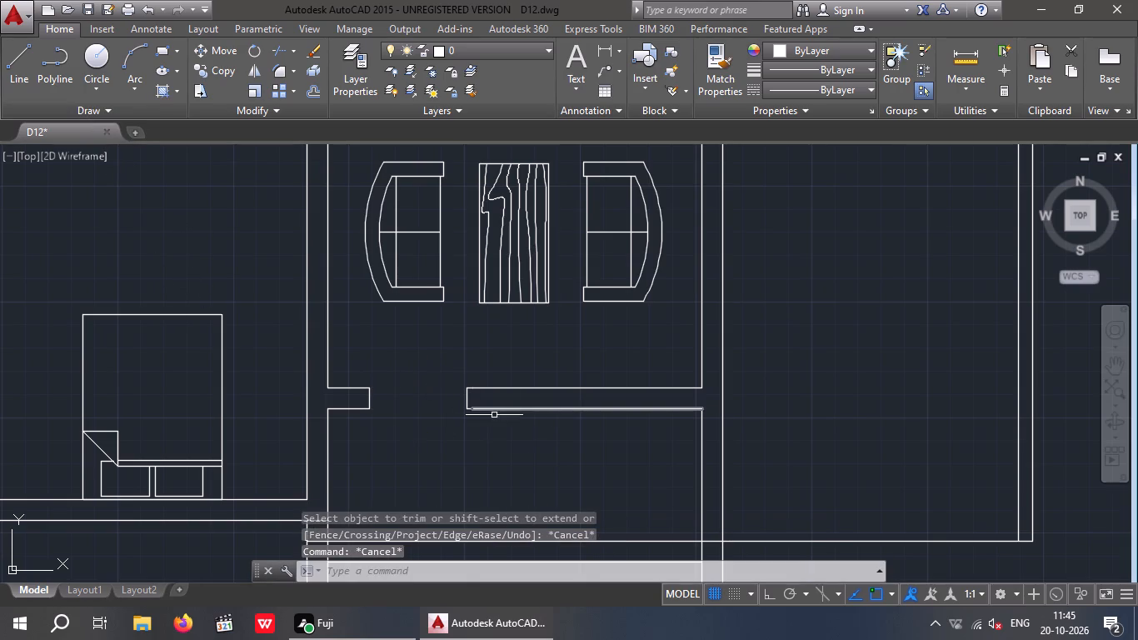
# Draw a line across the front wall at the midpoint of the segment to the right of the doorway.
pyautogui.write('L;')
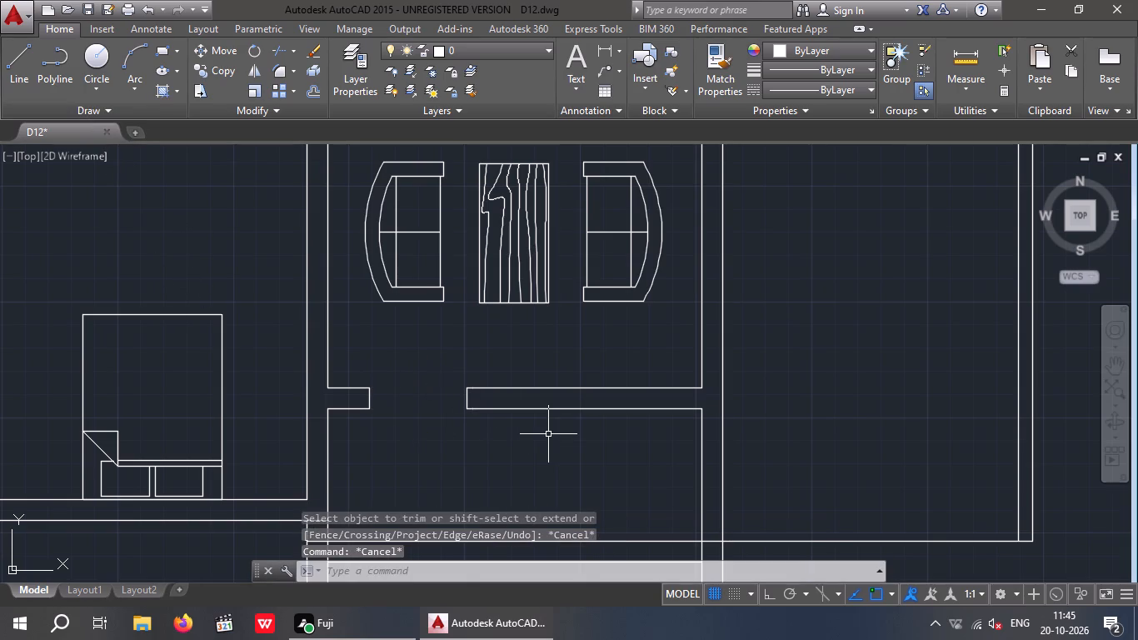
pyautogui.press('Escape')
pyautogui.press('Escape')
pyautogui.press('Escape')
pyautogui.press('l')
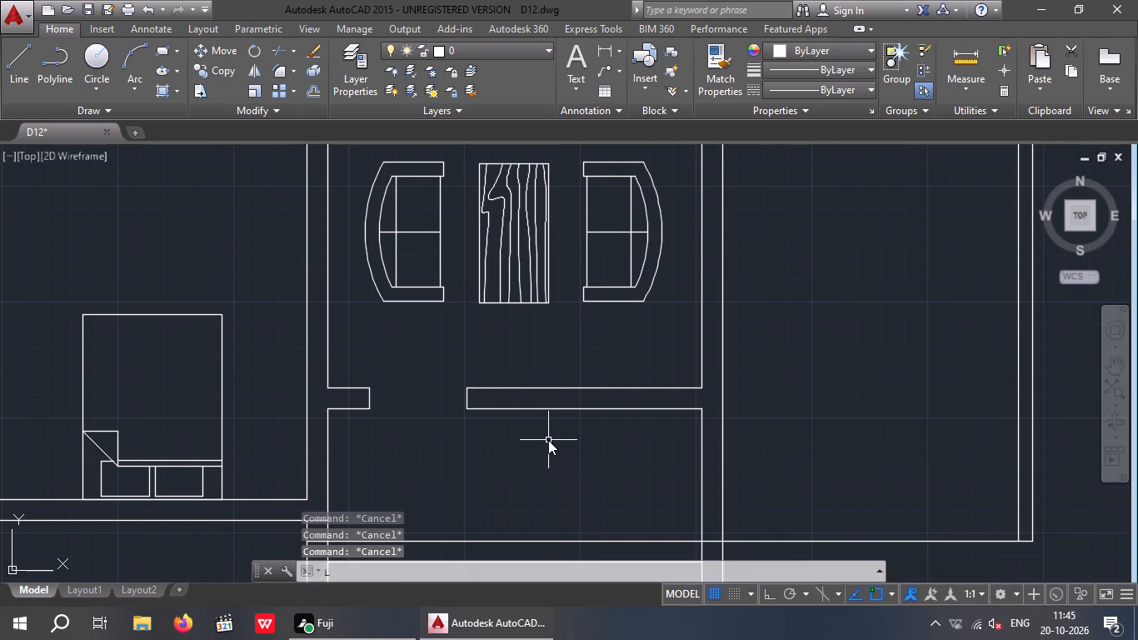
pyautogui.press('space')
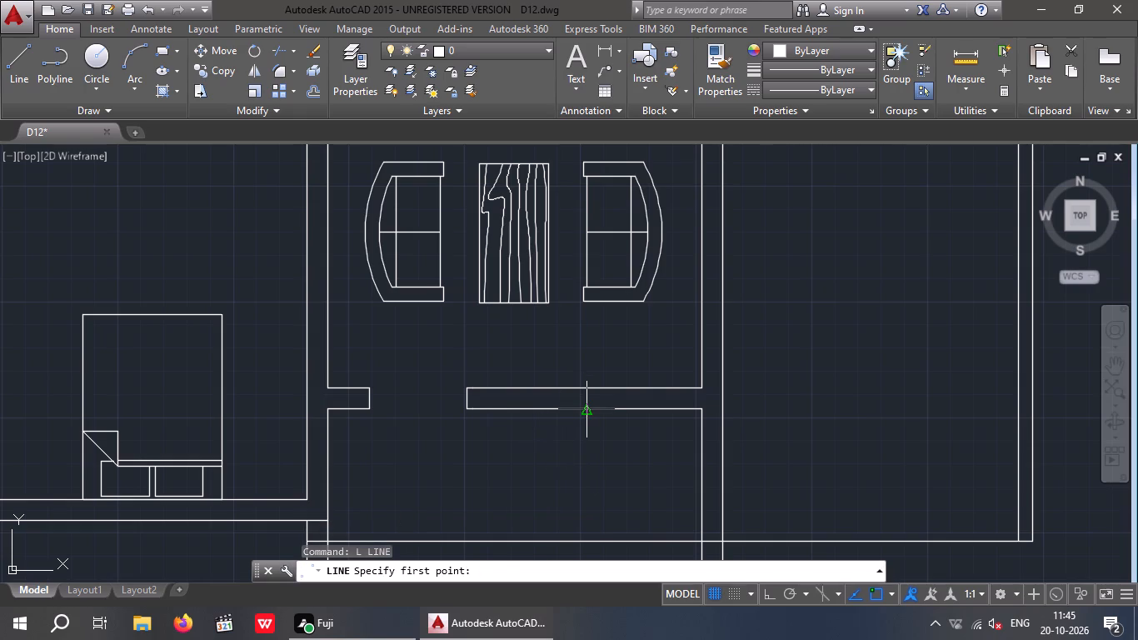
pyautogui.click(588, 407)
pyautogui.scroll(2, 589, 385)
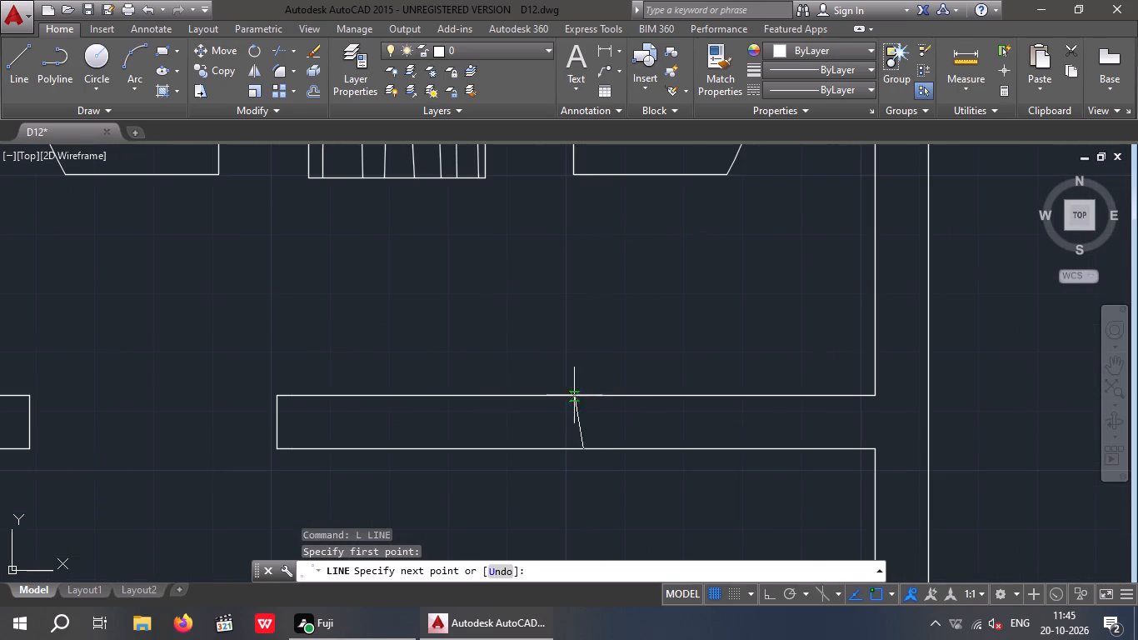
pyautogui.click(581, 396)
pyautogui.press('space')
pyautogui.press('space')
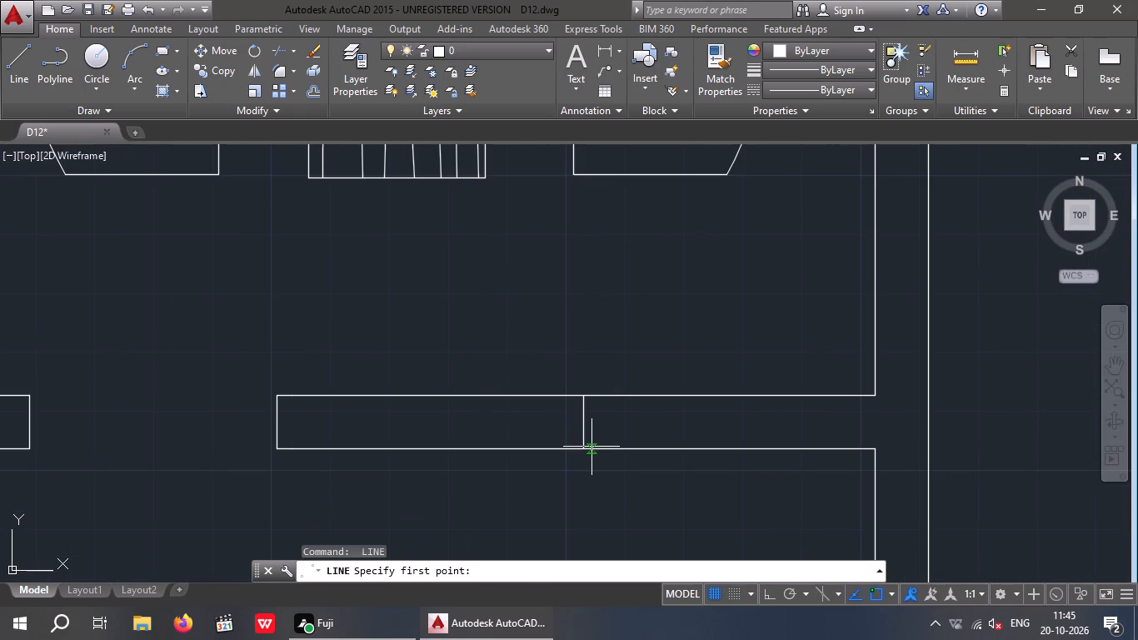
pyautogui.press('Escape')
pyautogui.press('Escape')
# Offset the midpoint line 1'6" to both sides within the front wall.
pyautogui.press('o')
pyautogui.press('Return')
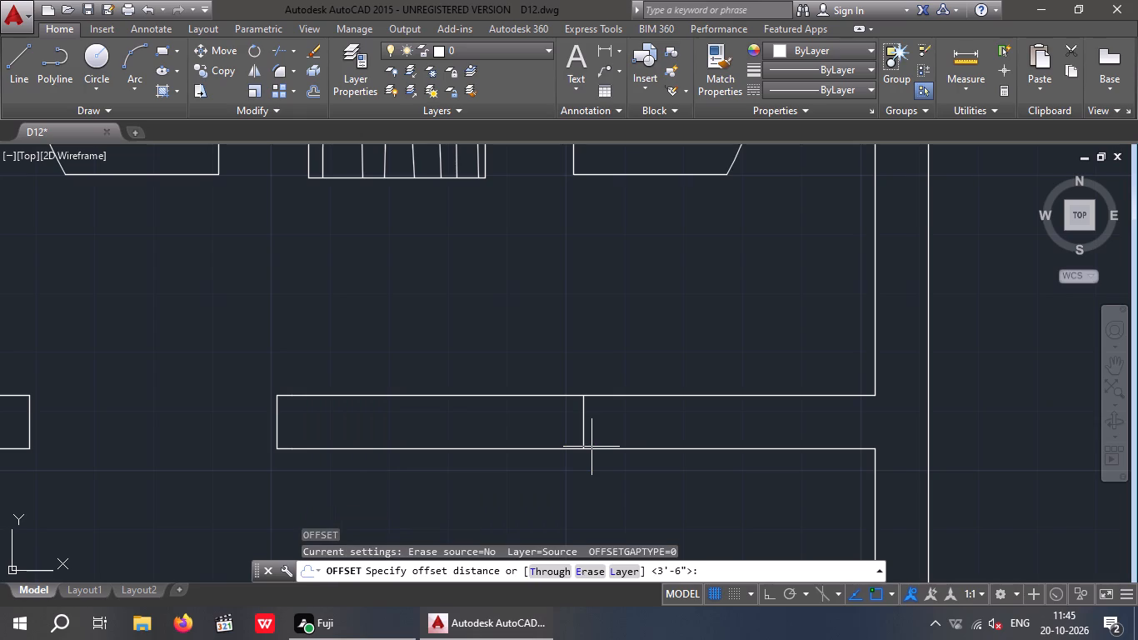
pyautogui.write("1'6")
pyautogui.hotkey('shift', '"')
pyautogui.press('Return')
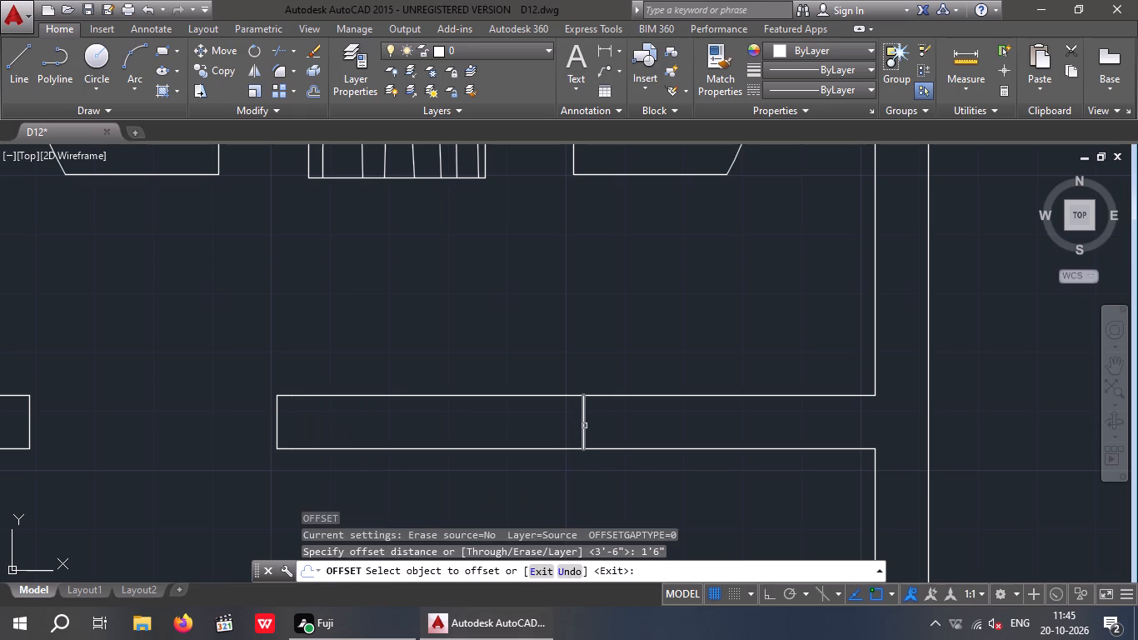
pyautogui.click(583, 424)
pyautogui.moveTo(731, 398); pyautogui.dragTo(668, 419)
pyautogui.moveTo(582, 418); pyautogui.dragTo(530, 433)
pyautogui.click(497, 439)
pyautogui.press('Escape')
pyautogui.press('Escape')
# Delete the central midpoint line between the two offset lines in the front wall.
pyautogui.scroll(3, 596, 419)
pyautogui.moveTo(601, 416); pyautogui.dragTo(456, 462)
pyautogui.click(446, 462)
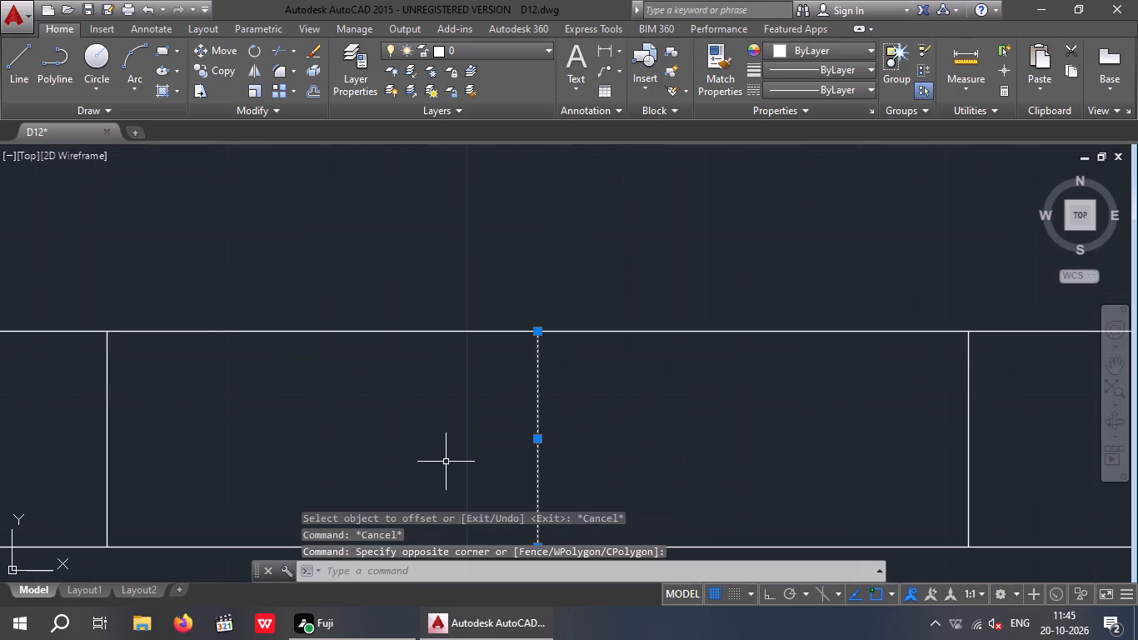
pyautogui.press('Delete')
pyautogui.scroll(-6, 446, 472)
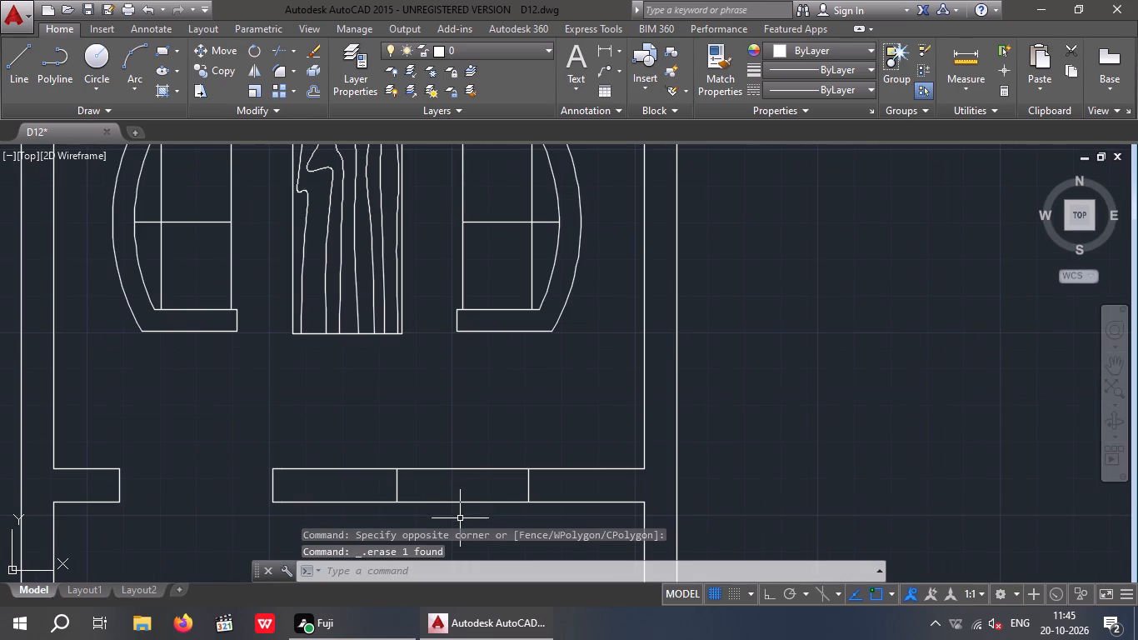
pyautogui.press('Escape')
pyautogui.press('Escape')
# Draw a horizontal window line joining the midpoints of the two offset lines in the front wall.
pyautogui.click(17, 57)
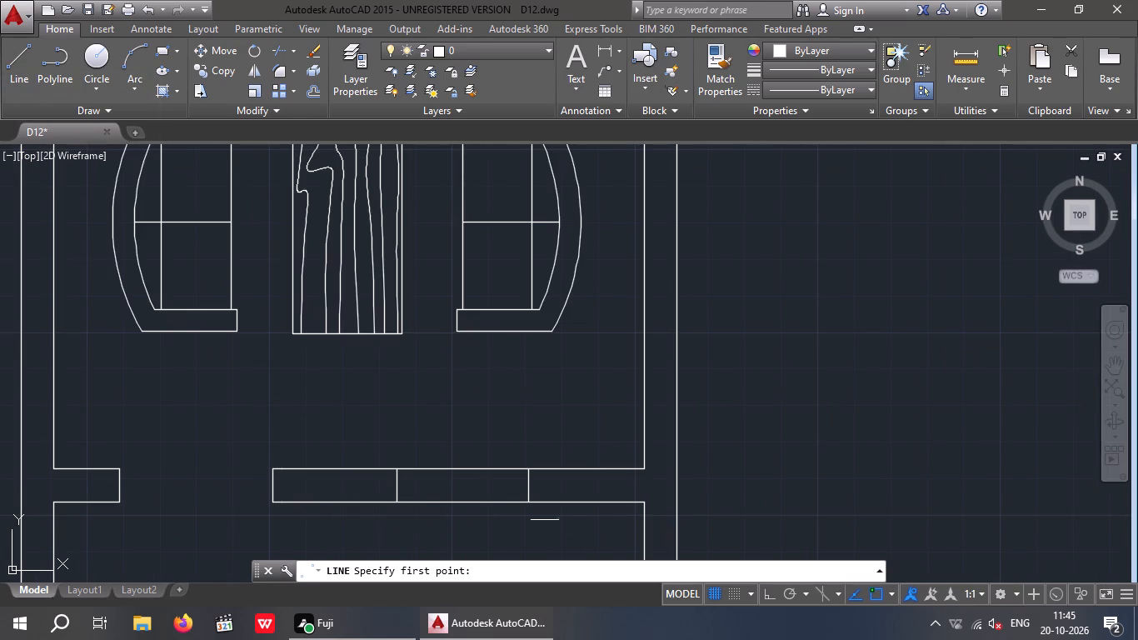
pyautogui.scroll(2, 381, 478)
pyautogui.click(414, 496)
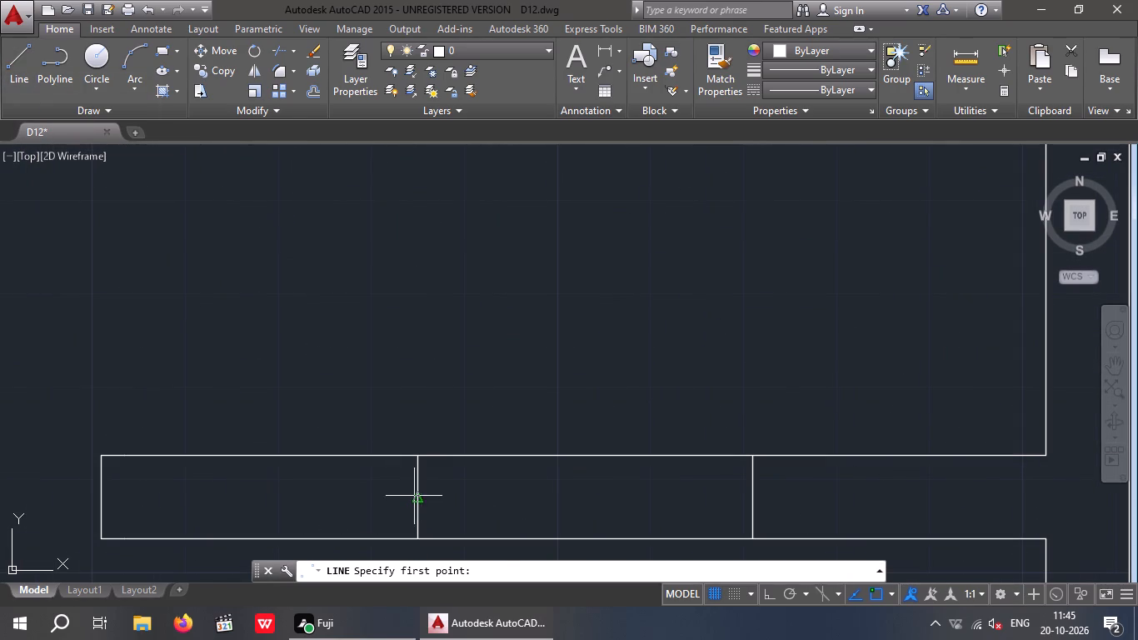
pyautogui.click(749, 501)
pyautogui.press('Escape')
pyautogui.press('Escape')
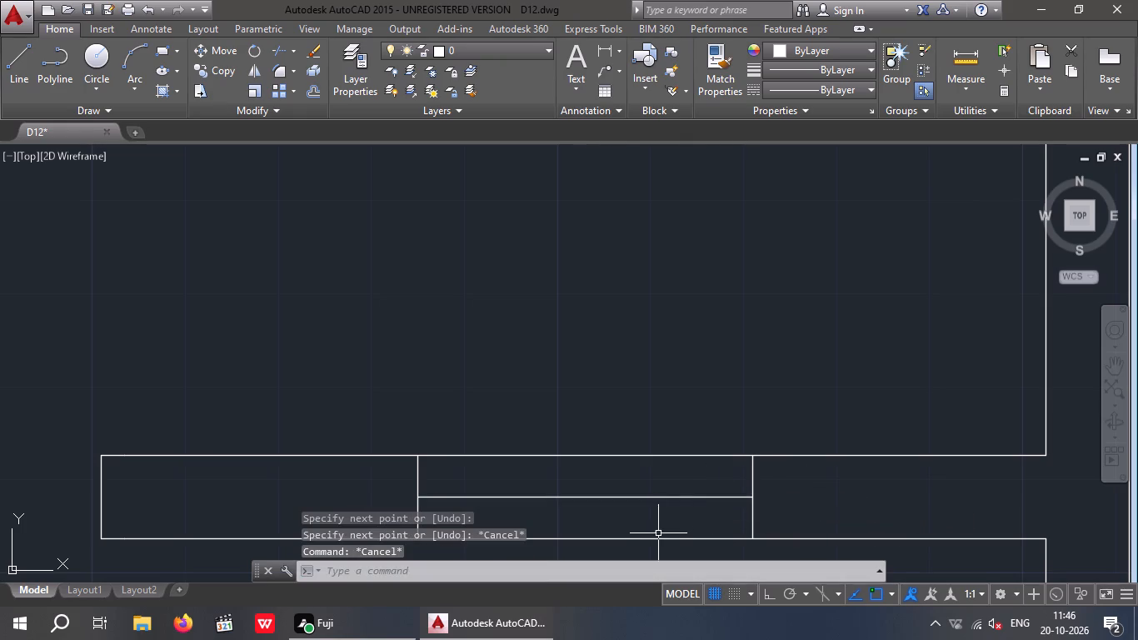
# Offset both window end lines 3" outward along the front wall.
pyautogui.press('o')
pyautogui.press('Return')
pyautogui.press('3')
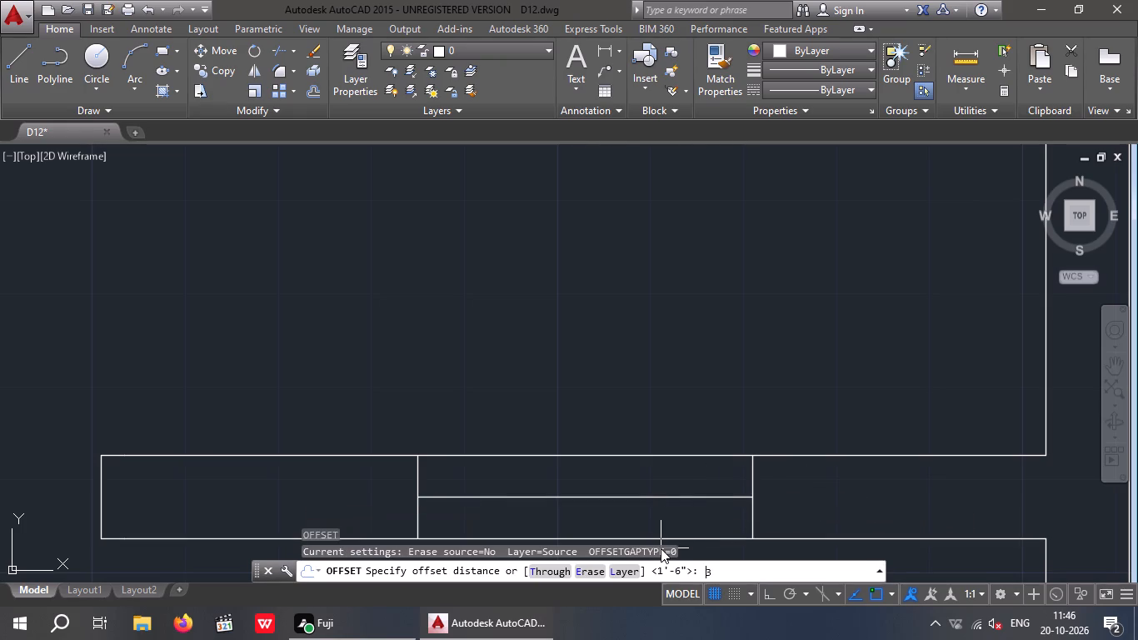
pyautogui.hotkey('shift', '"')
pyautogui.press('Return')
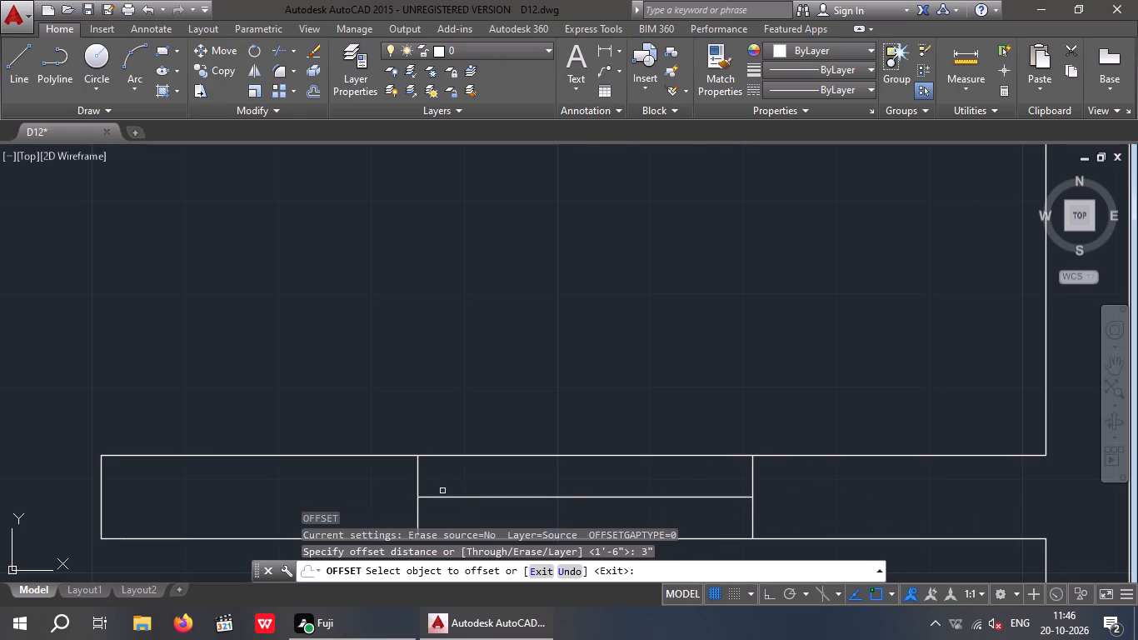
pyautogui.click(419, 480)
pyautogui.click(363, 487)
pyautogui.scroll(-2, 380, 482)
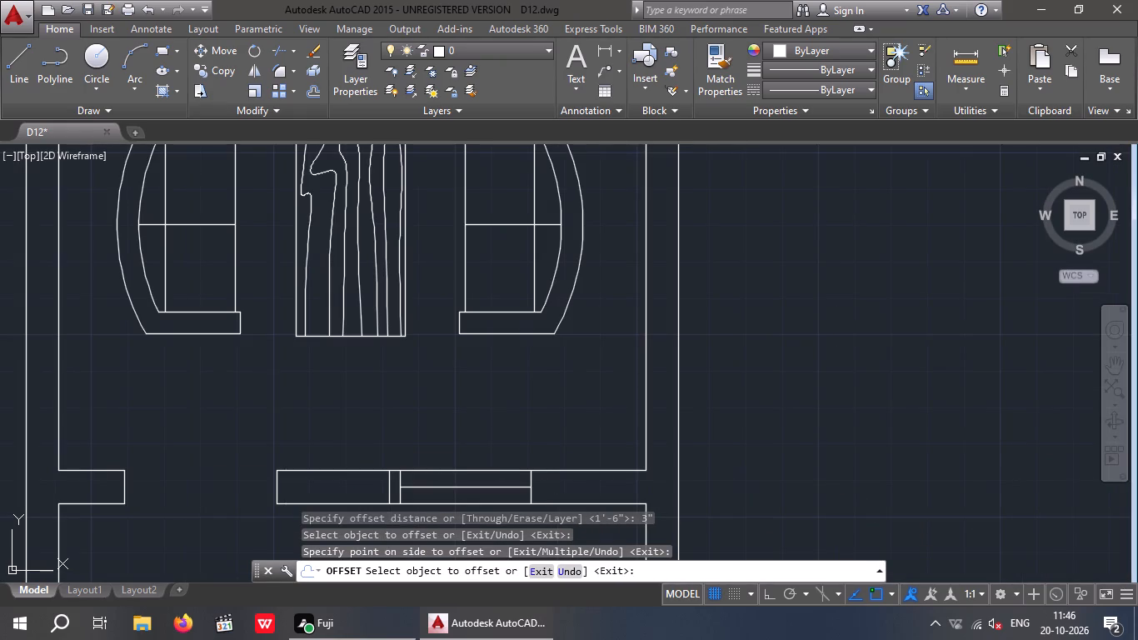
pyautogui.scroll(2, 528, 486)
pyautogui.click(532, 475)
pyautogui.click(613, 465)
pyautogui.scroll(-2, 613, 465)
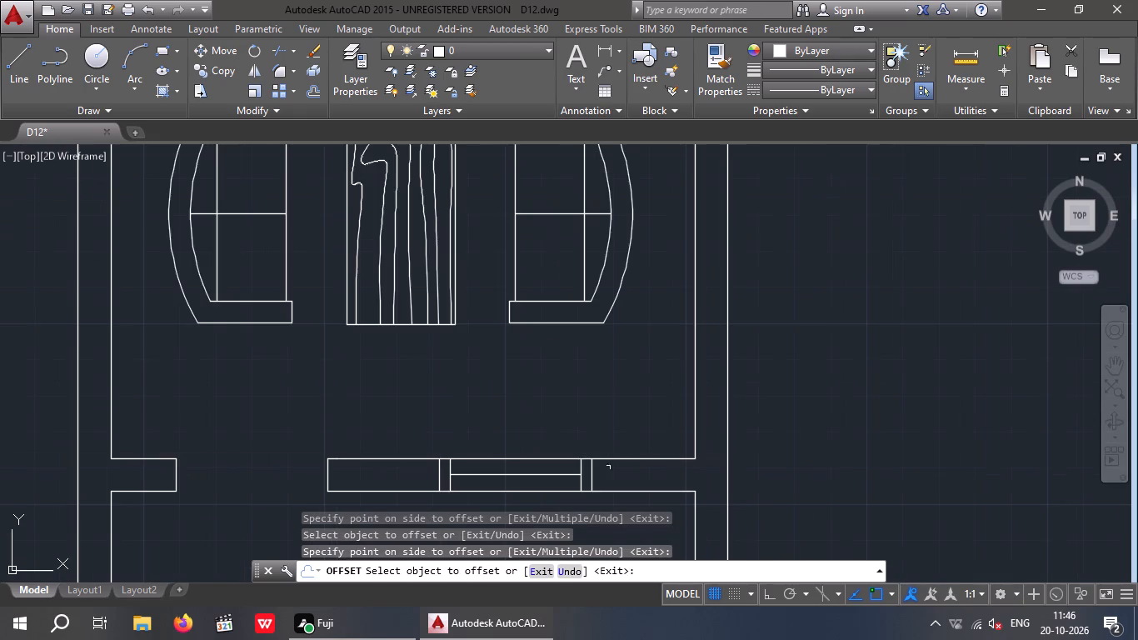
pyautogui.press('Escape')
pyautogui.press('Escape')
pyautogui.press('Escape')
# Offset the horizontal window line in the front wall 1/2" to both sides.
pyautogui.press('o')
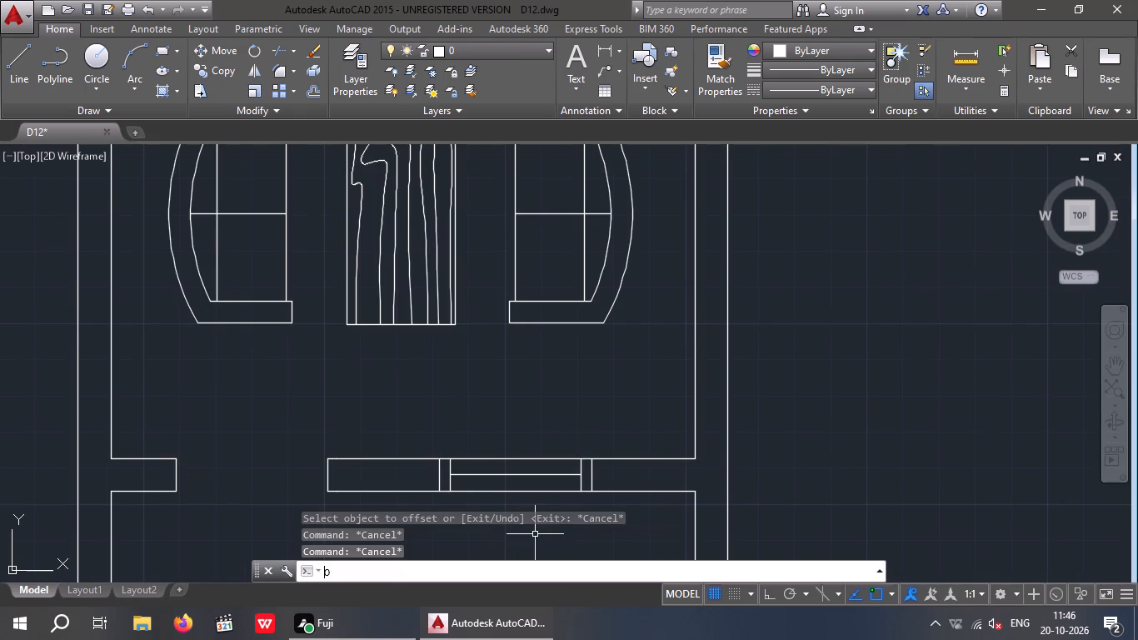
pyautogui.press('Return')
pyautogui.write('1/')
pyautogui.press('2')
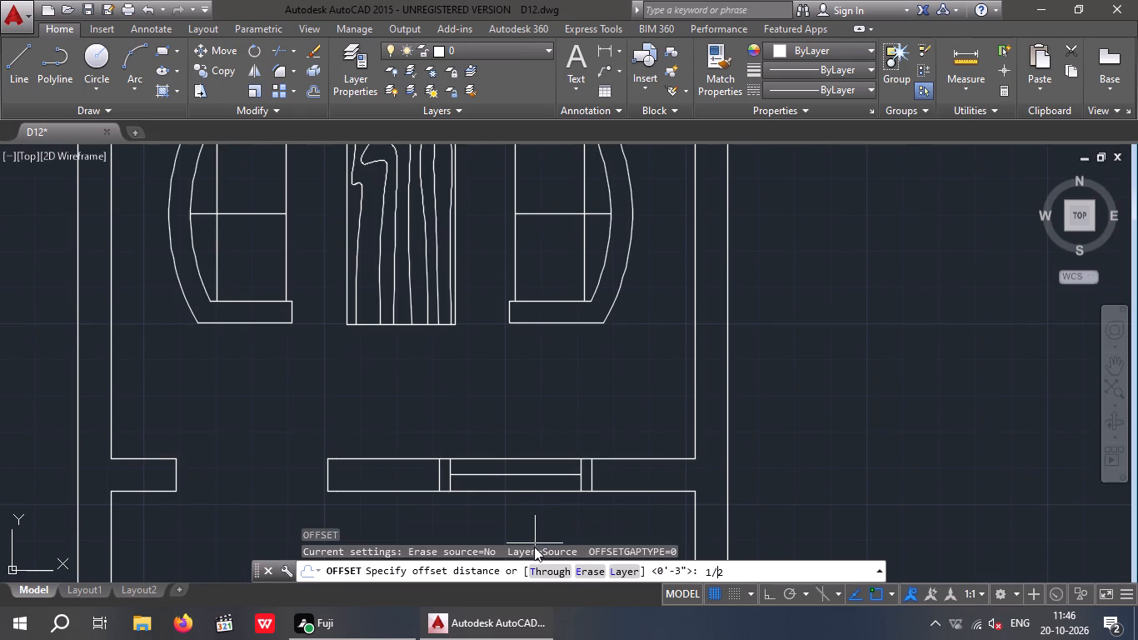
pyautogui.hotkey('shift', '"')
pyautogui.press('Return')
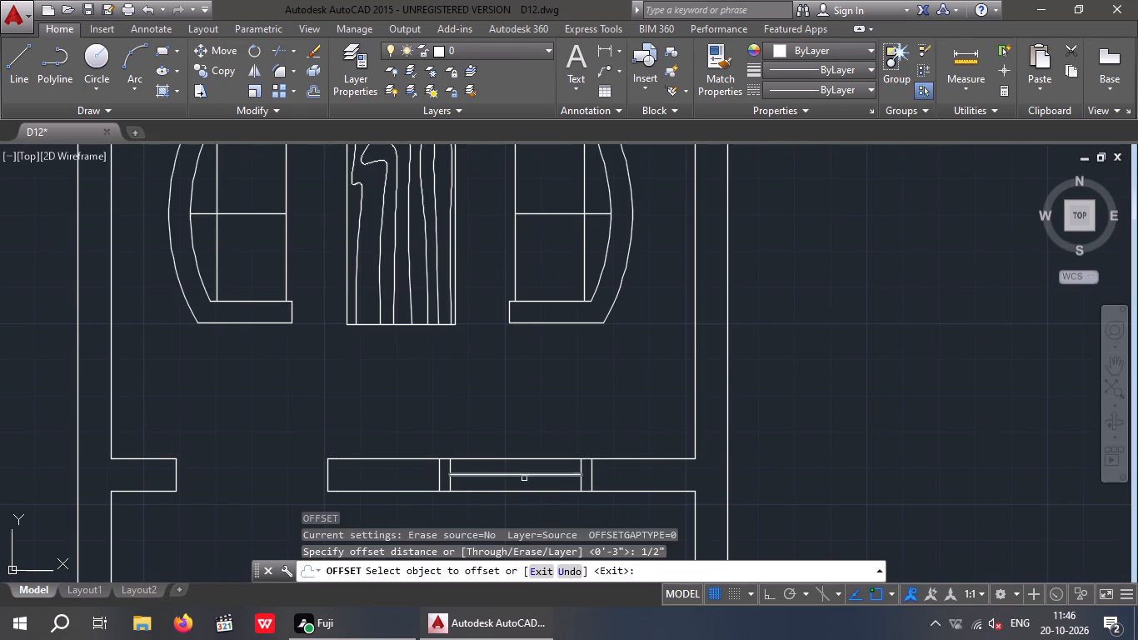
pyautogui.scroll(2, 522, 477)
pyautogui.click(522, 477)
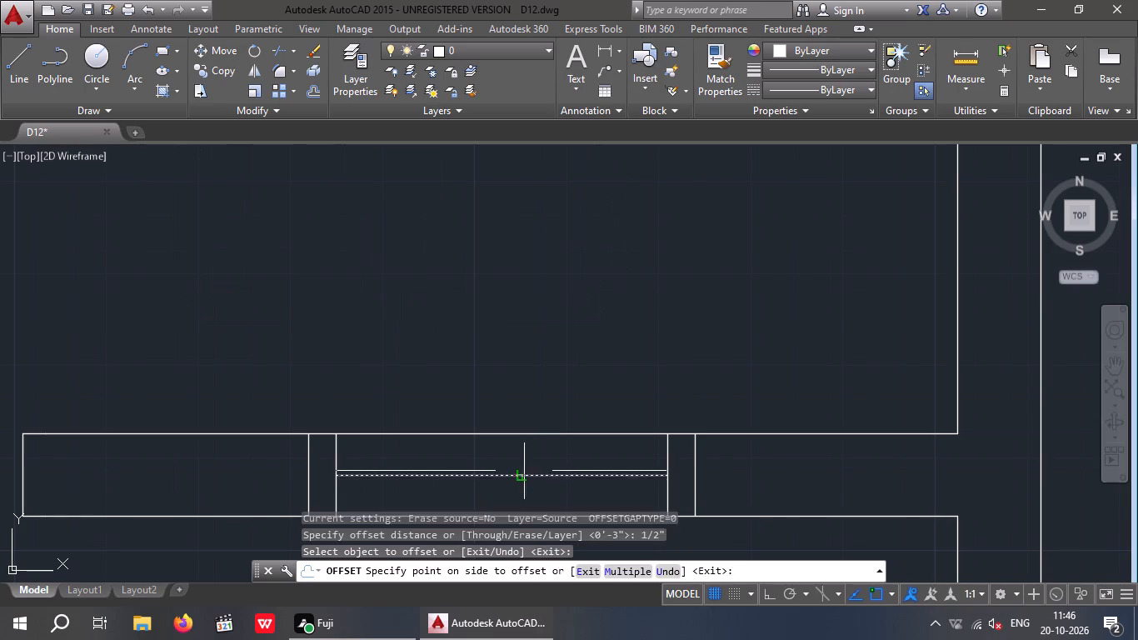
pyautogui.click(528, 453)
pyautogui.scroll(2, 526, 486)
pyautogui.click(520, 462)
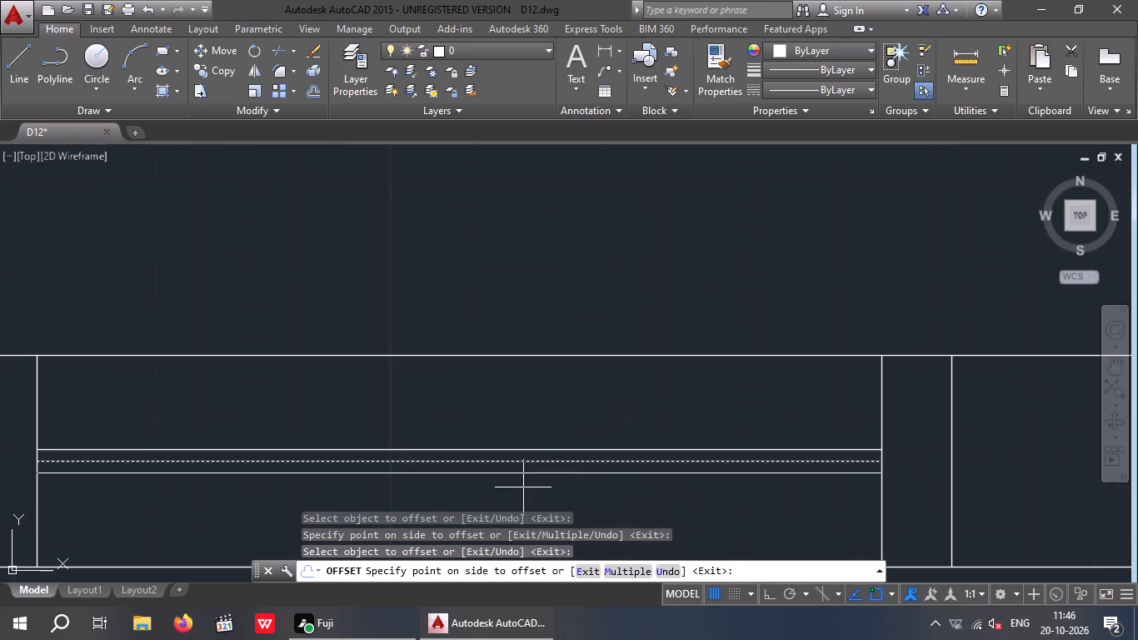
pyautogui.click(523, 487)
pyautogui.scroll(-2, 534, 463)
pyautogui.scroll(-1, 392, 448)
pyautogui.press('Escape')
pyautogui.press('Escape')
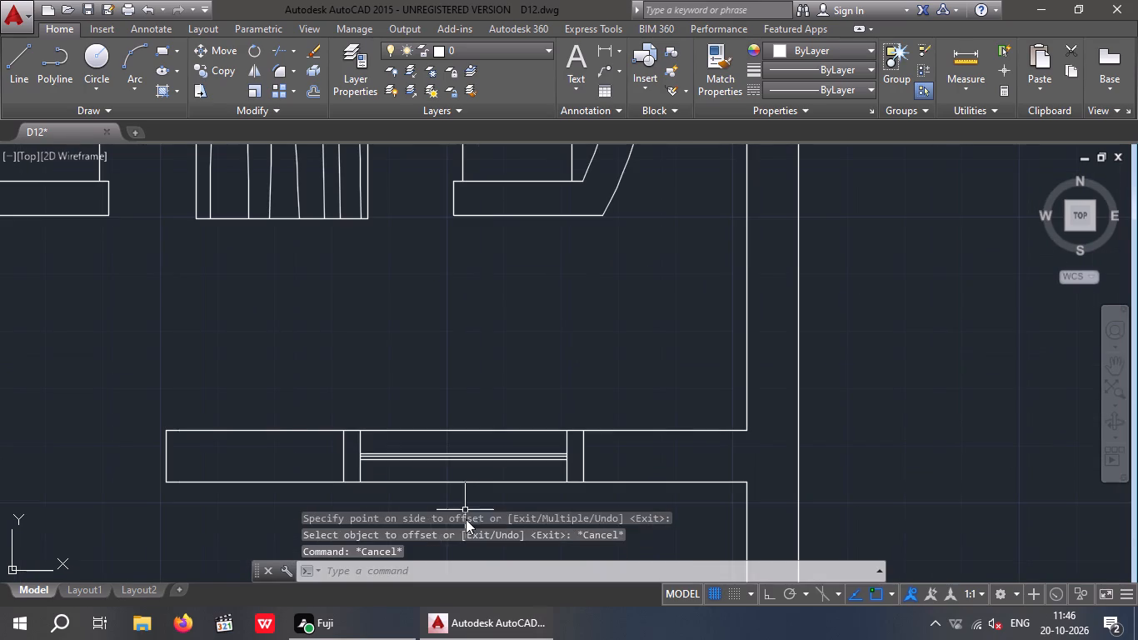
pyautogui.press('Escape')
# Copy the loose door block outside the plan into the front wall's doorway, hinged at the left jamb's lower corner.
pyautogui.scroll(-1, 514, 468)
pyautogui.moveTo(517, 478); pyautogui.dragTo(536, 398, button='middle')
pyautogui.scroll(-1, 543, 432)
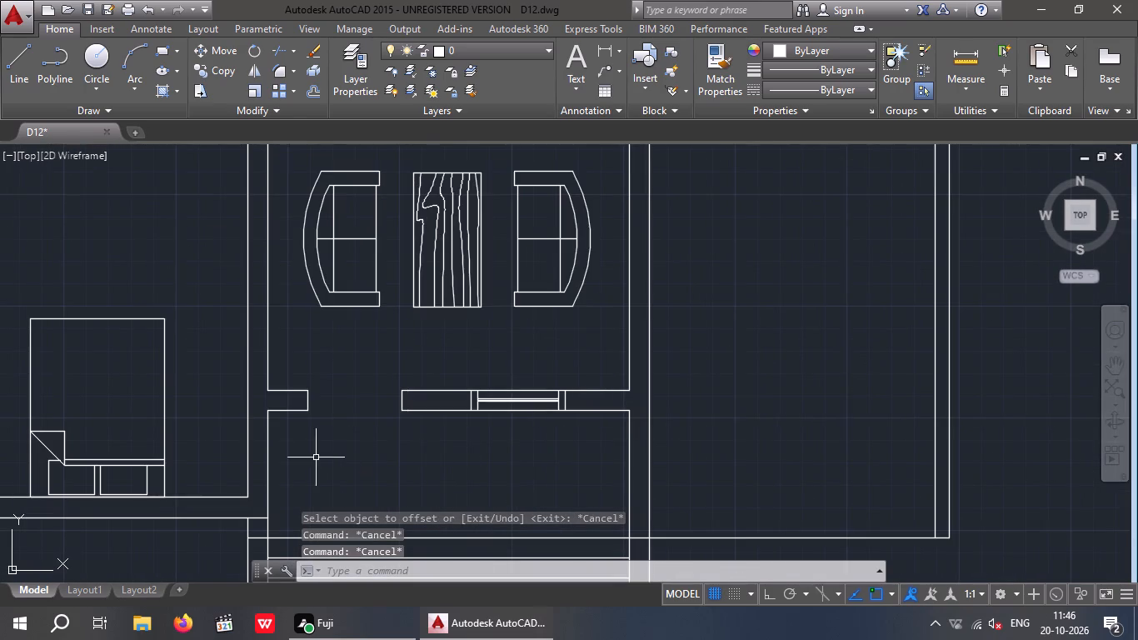
pyautogui.moveTo(323, 460); pyautogui.dragTo(441, 493, button='middle')
pyautogui.scroll(-2, 128, 342)
pyautogui.moveTo(65, 382); pyautogui.dragTo(367, 423, button='middle')
pyautogui.moveTo(299, 282); pyautogui.dragTo(264, 310)
pyautogui.click(218, 347)
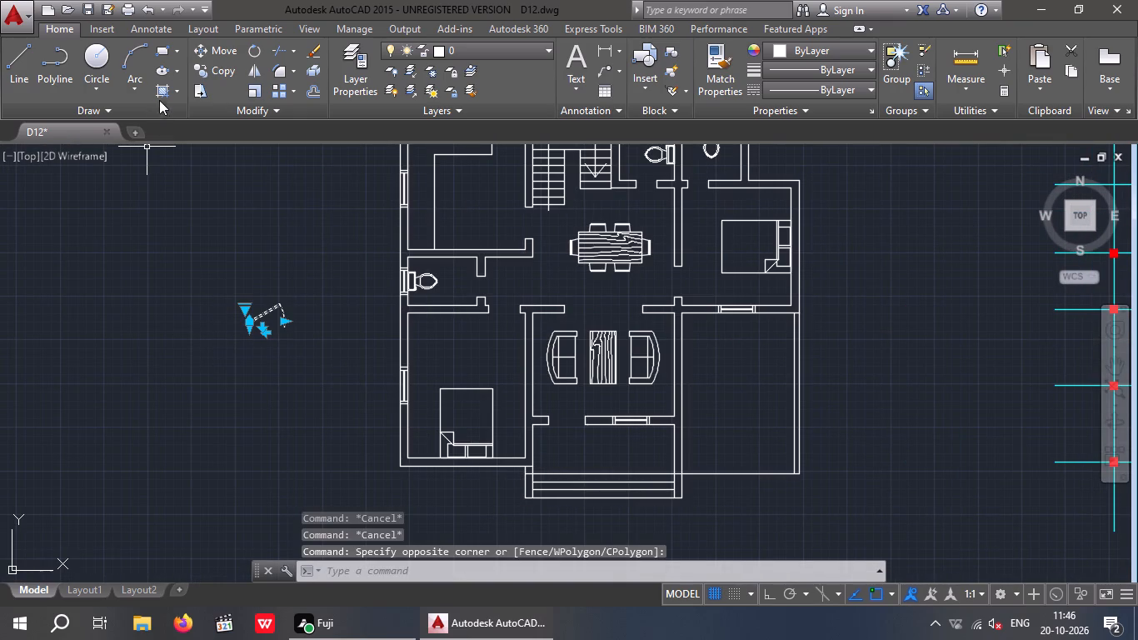
pyautogui.click(227, 68)
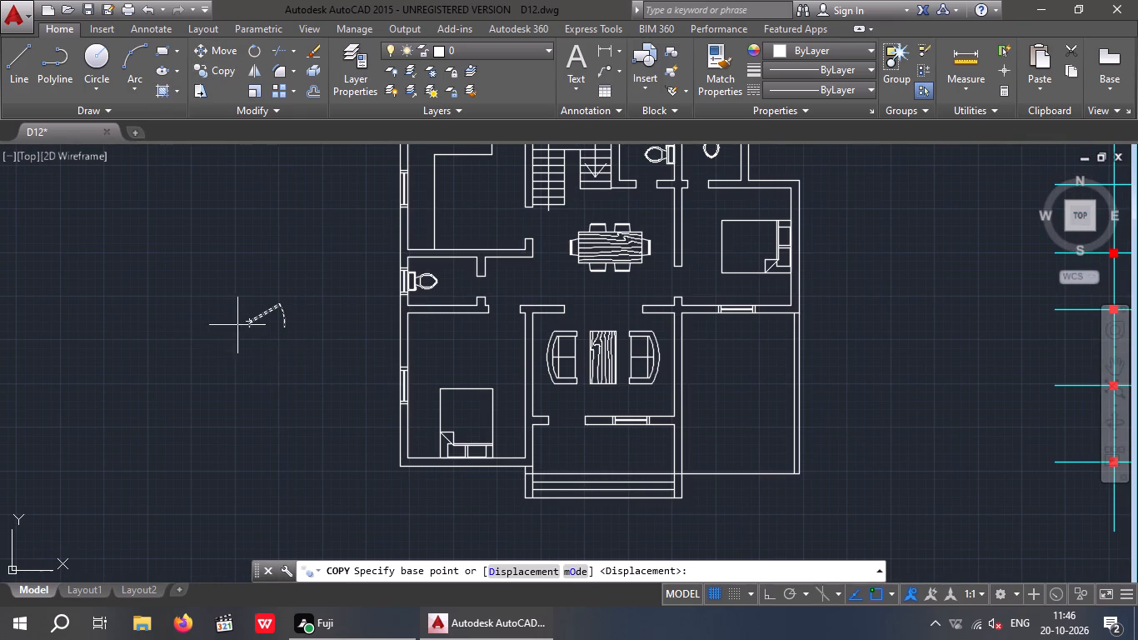
pyautogui.scroll(4, 237, 326)
pyautogui.click(292, 313)
pyautogui.scroll(-4, 333, 377)
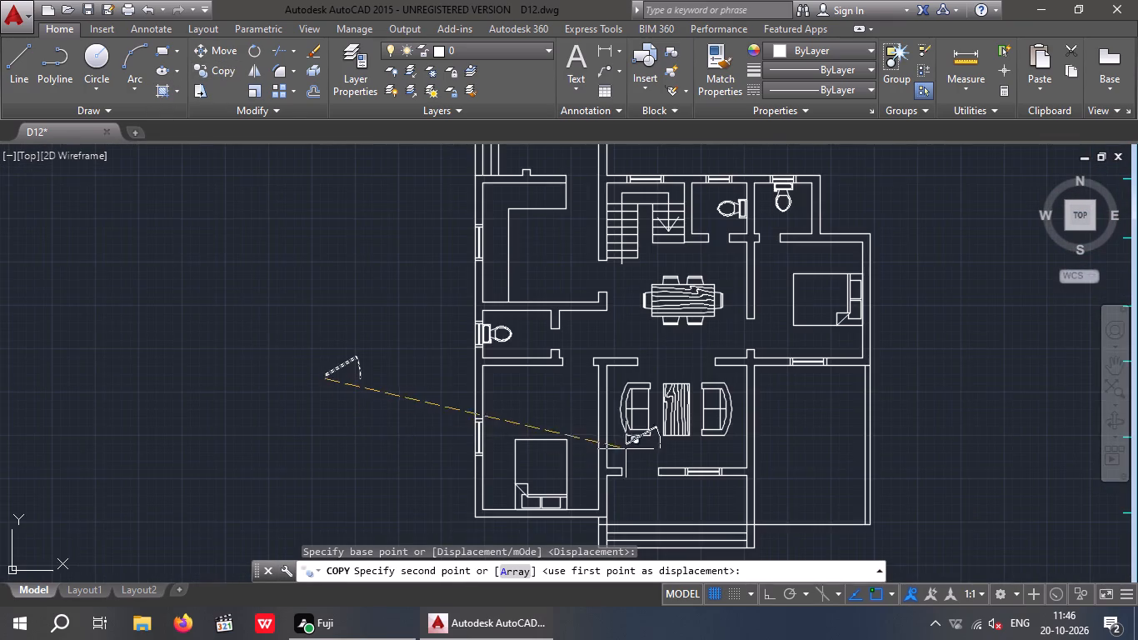
pyautogui.scroll(4, 619, 495)
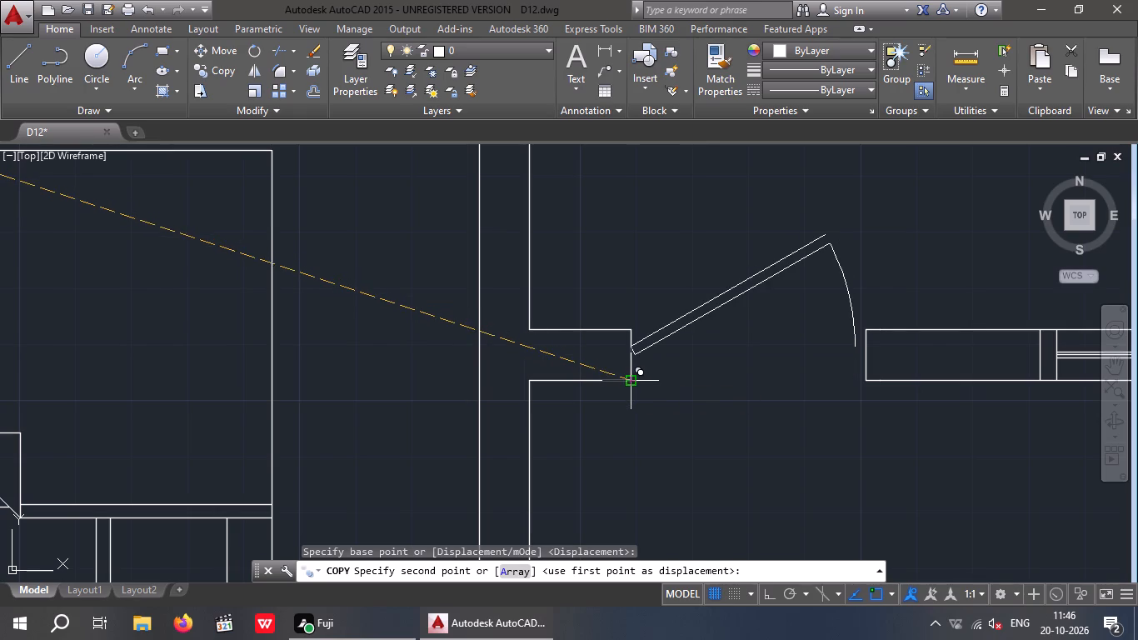
pyautogui.click(631, 381)
pyautogui.press('Escape')
pyautogui.press('Escape')
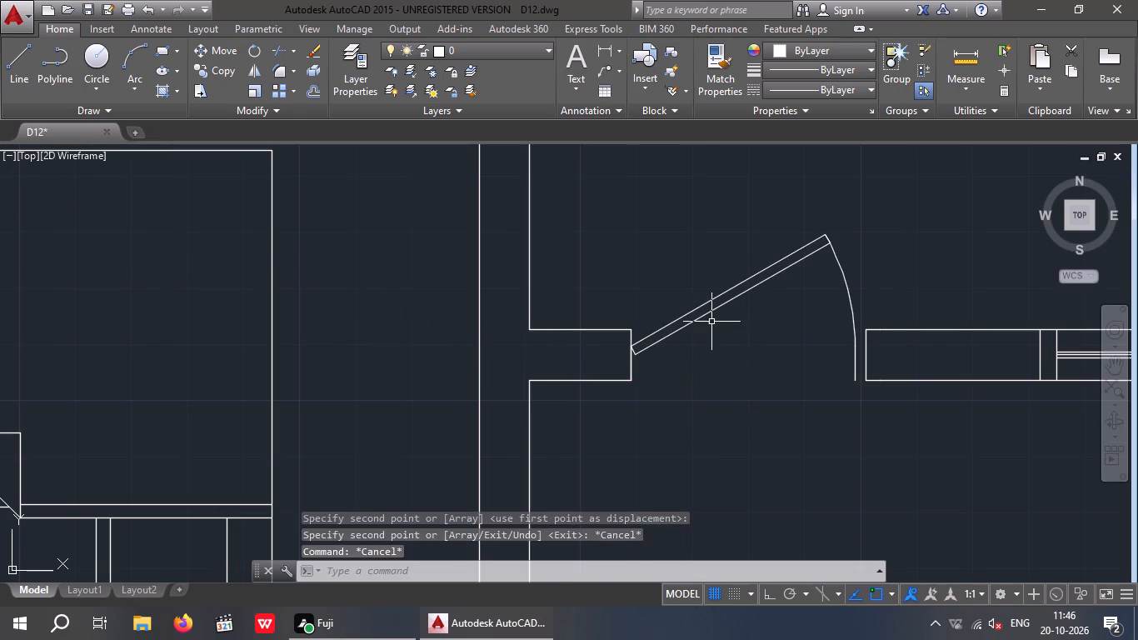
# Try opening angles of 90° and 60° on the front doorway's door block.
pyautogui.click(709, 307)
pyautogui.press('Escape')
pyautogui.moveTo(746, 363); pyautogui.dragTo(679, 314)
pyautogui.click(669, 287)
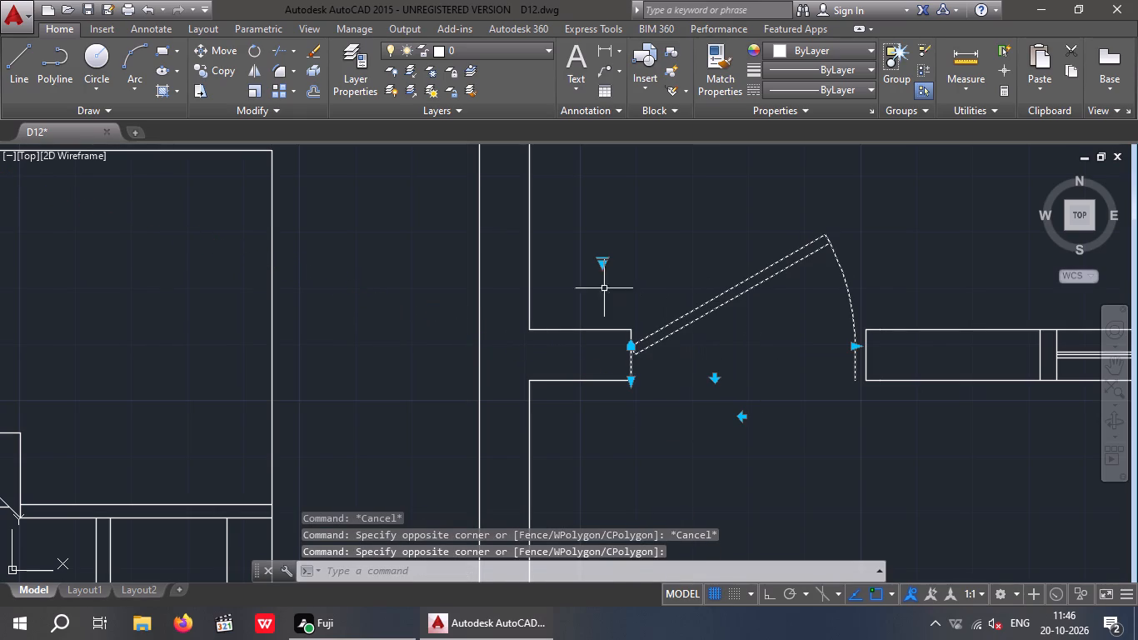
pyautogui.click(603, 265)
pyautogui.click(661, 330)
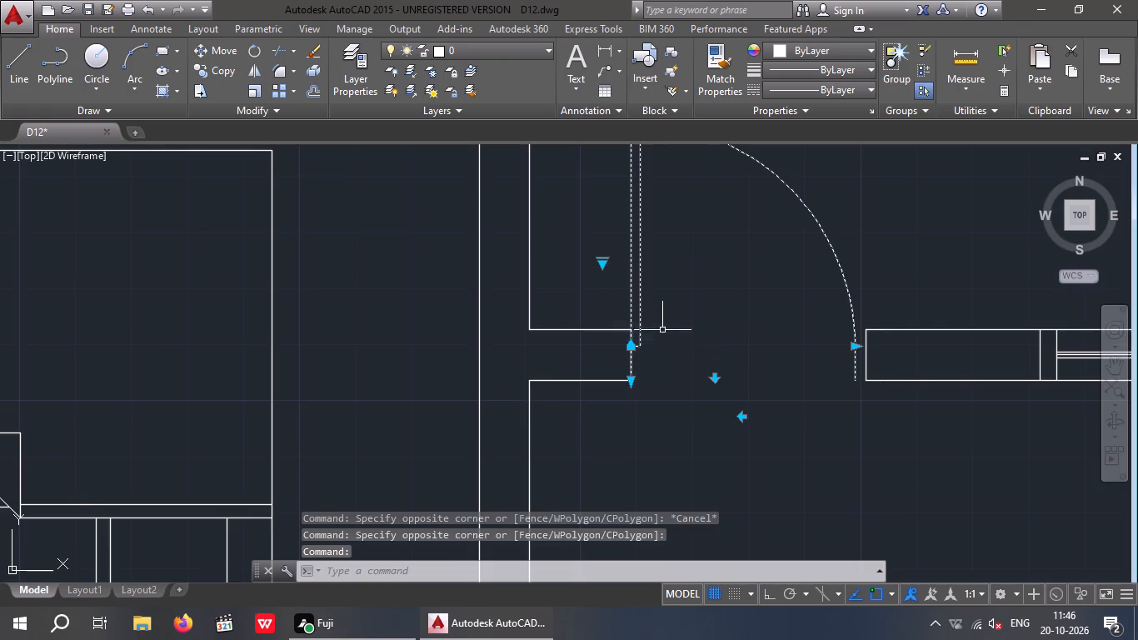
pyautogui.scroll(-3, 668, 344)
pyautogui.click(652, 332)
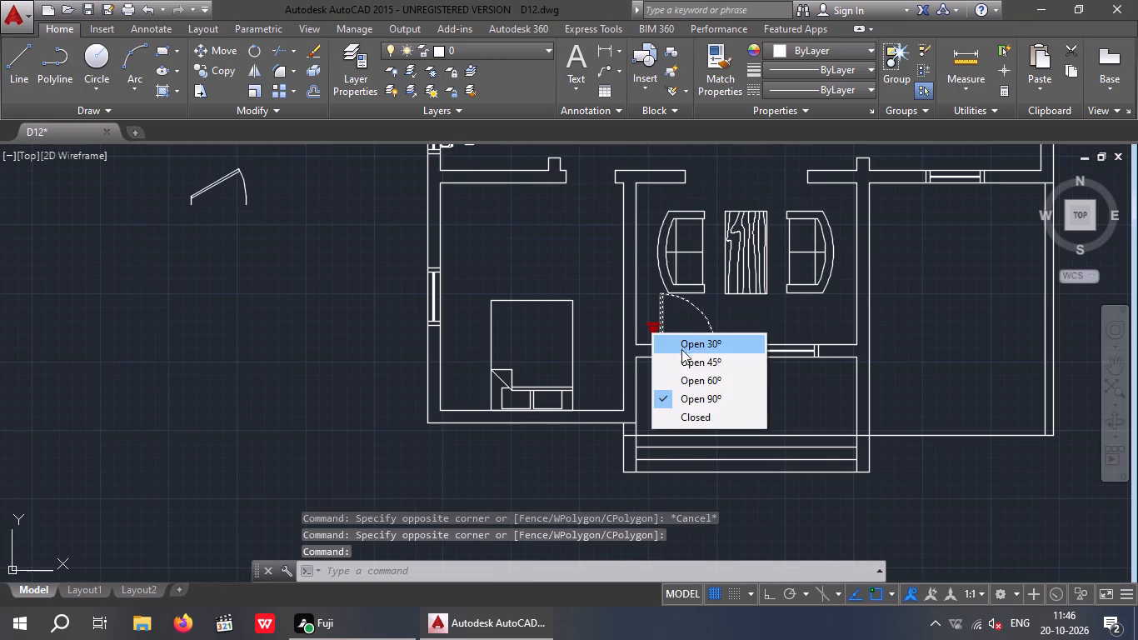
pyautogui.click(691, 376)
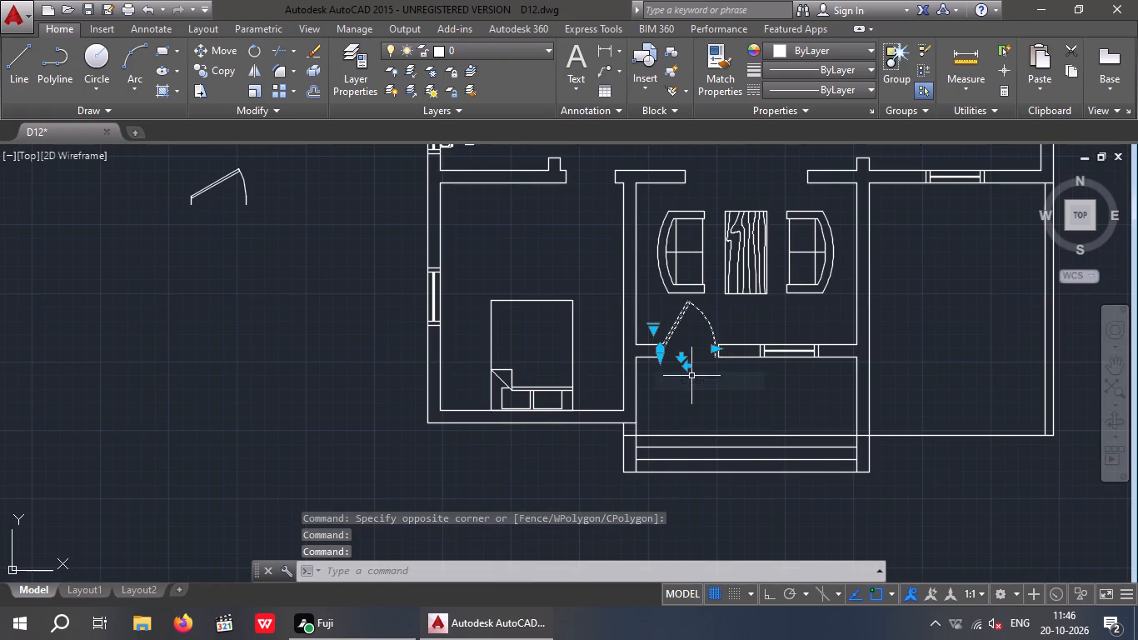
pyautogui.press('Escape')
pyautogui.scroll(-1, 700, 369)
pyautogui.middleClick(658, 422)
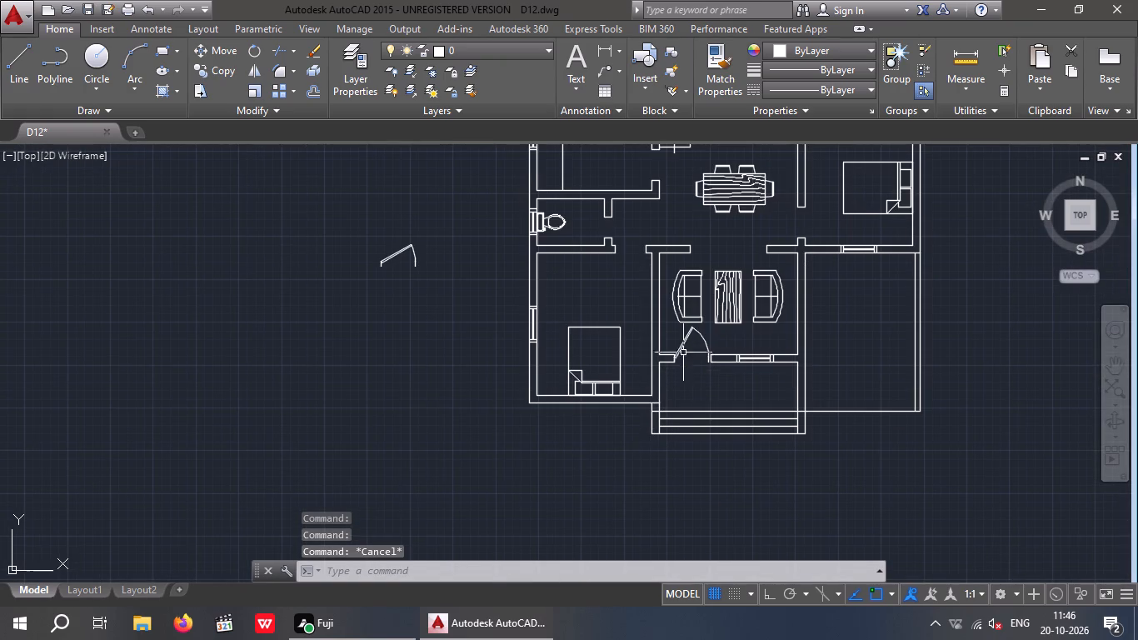
# Set the front doorway's door block to open 45°.
pyautogui.click(682, 347)
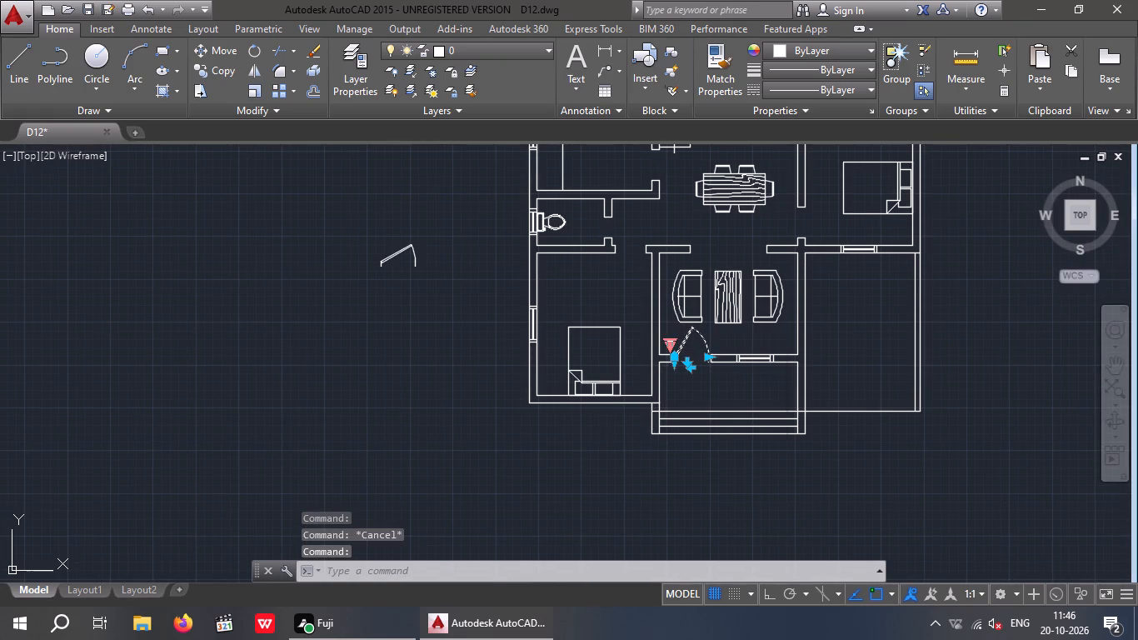
pyautogui.click(671, 348)
pyautogui.click(700, 374)
pyautogui.press('Escape')
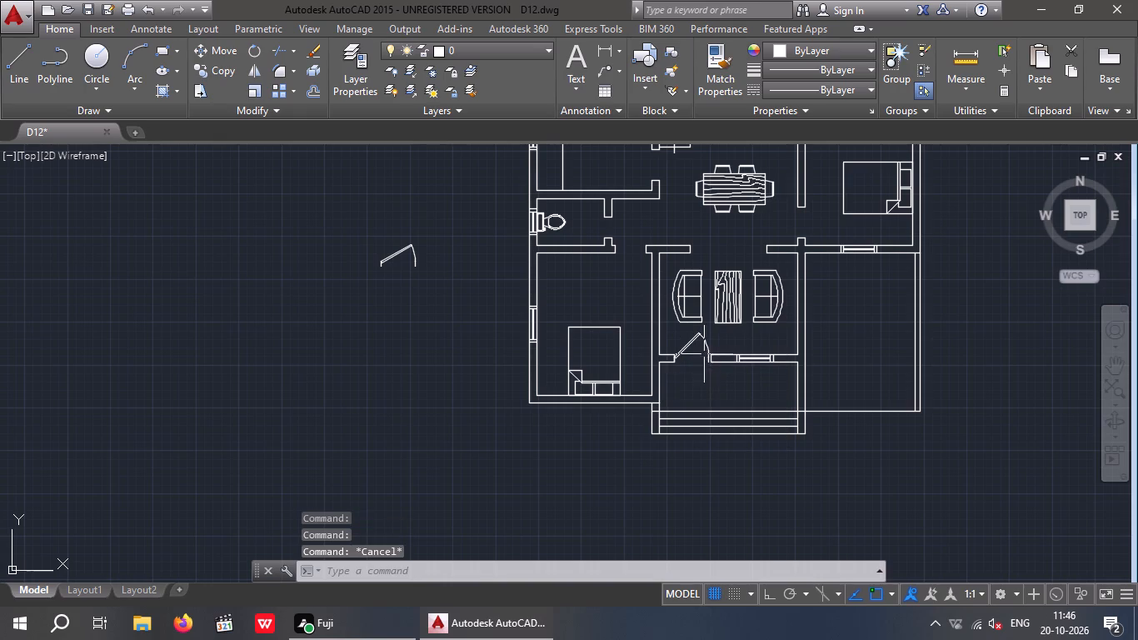
# Measure the gap between the front door's swing end and the facing wall jamb with a linear dimension.
pyautogui.moveTo(687, 392); pyautogui.dragTo(659, 431, button='middle')
pyautogui.scroll(4, 690, 396)
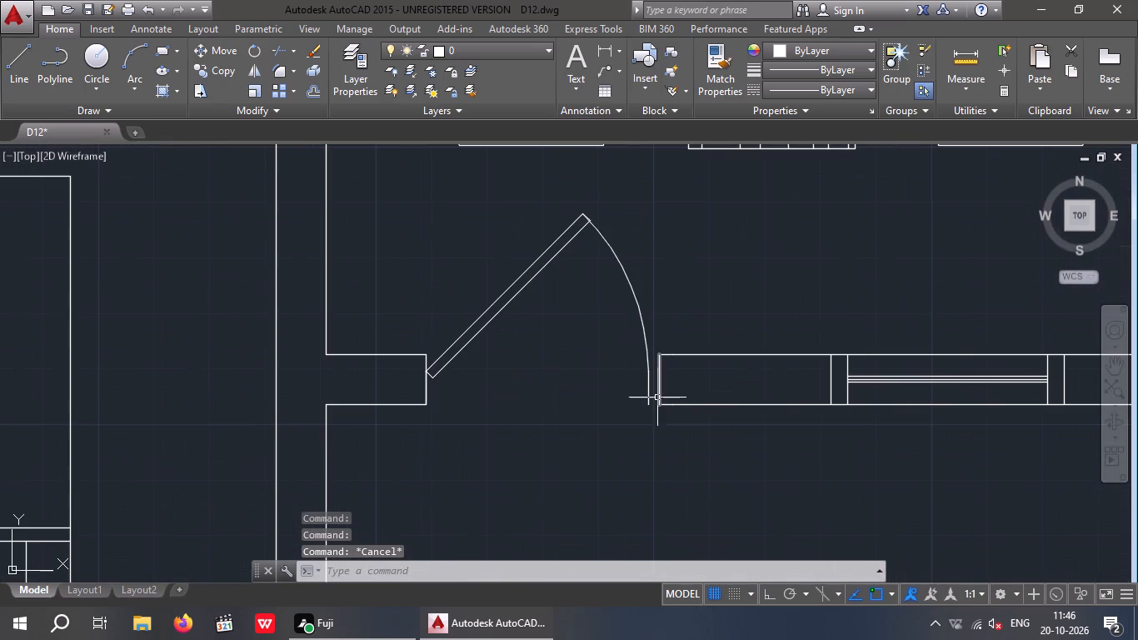
pyautogui.scroll(2, 660, 392)
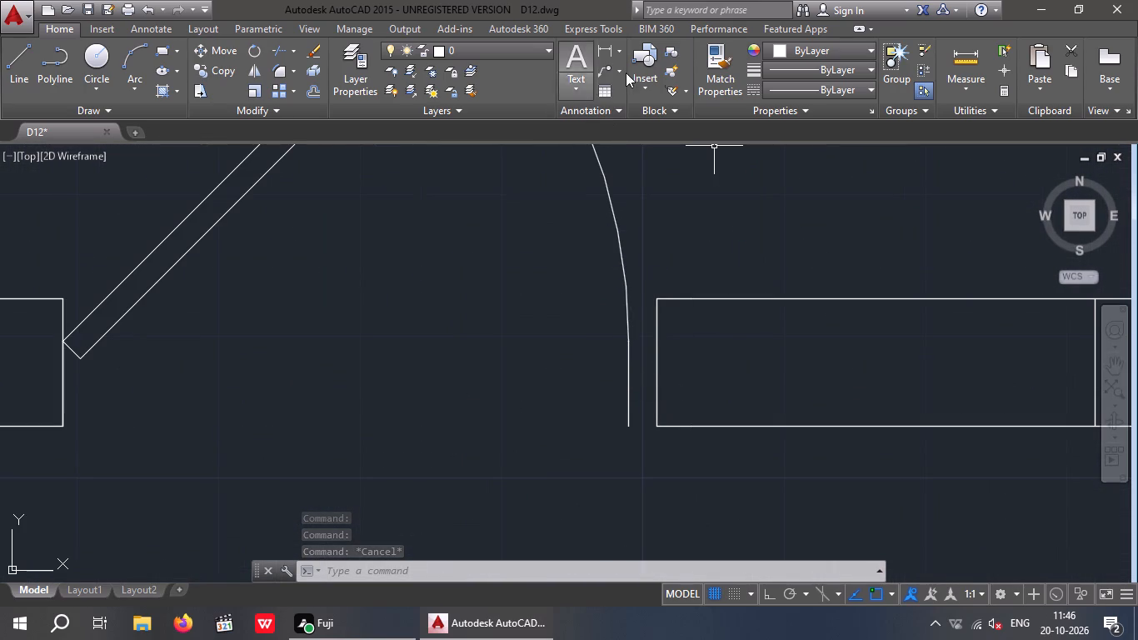
pyautogui.click(609, 54)
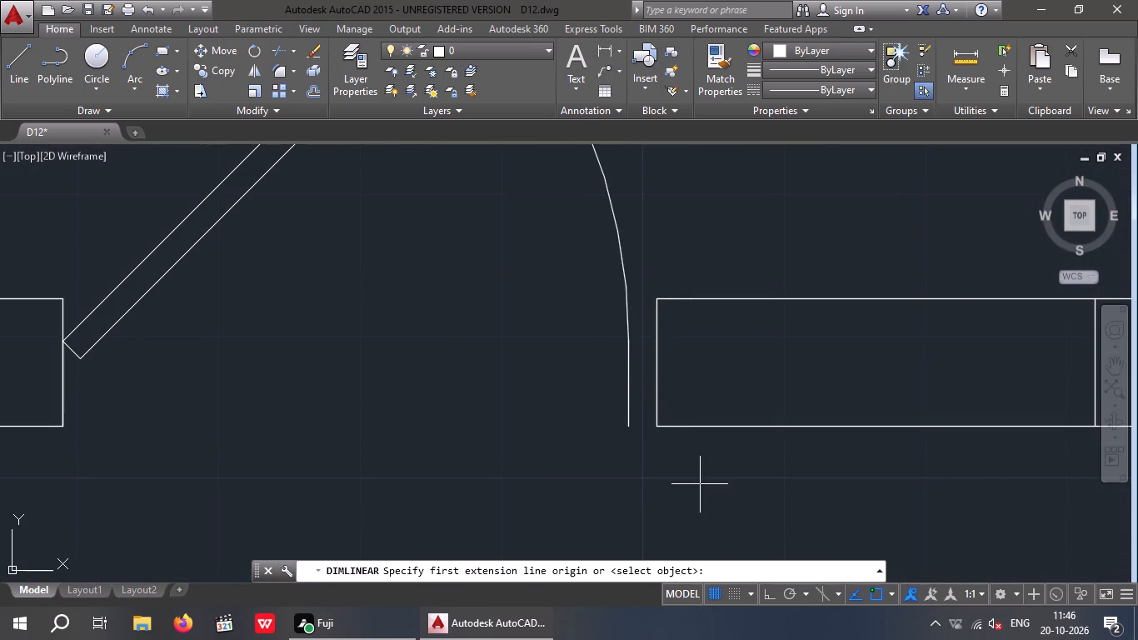
pyautogui.click(626, 426)
pyautogui.click(653, 430)
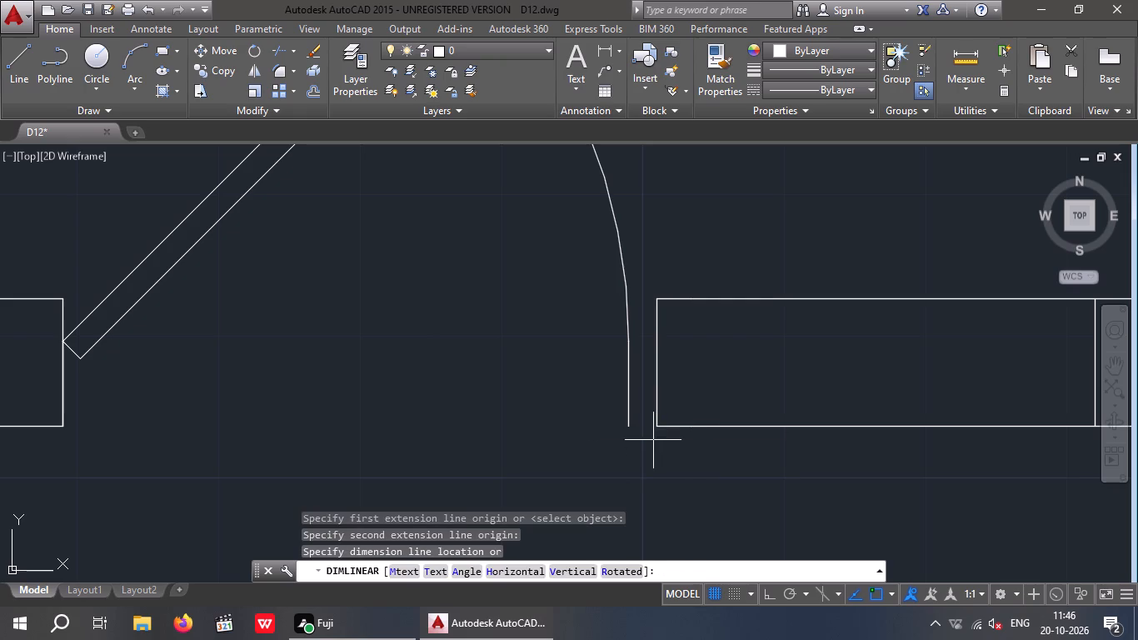
pyautogui.press('Escape')
pyautogui.press('Escape')
# Move the front doorway's right jamb line onto the end of the door swing.
pyautogui.scroll(-2, 664, 435)
pyautogui.scroll(2, 668, 405)
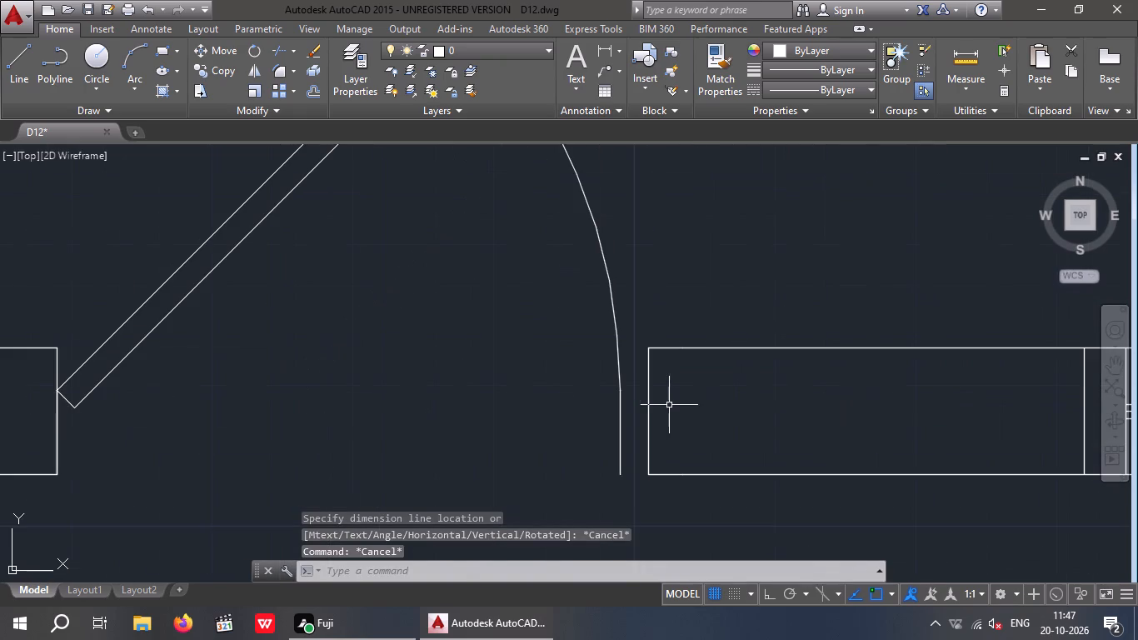
pyautogui.moveTo(671, 405); pyautogui.dragTo(658, 412)
pyautogui.click(642, 419)
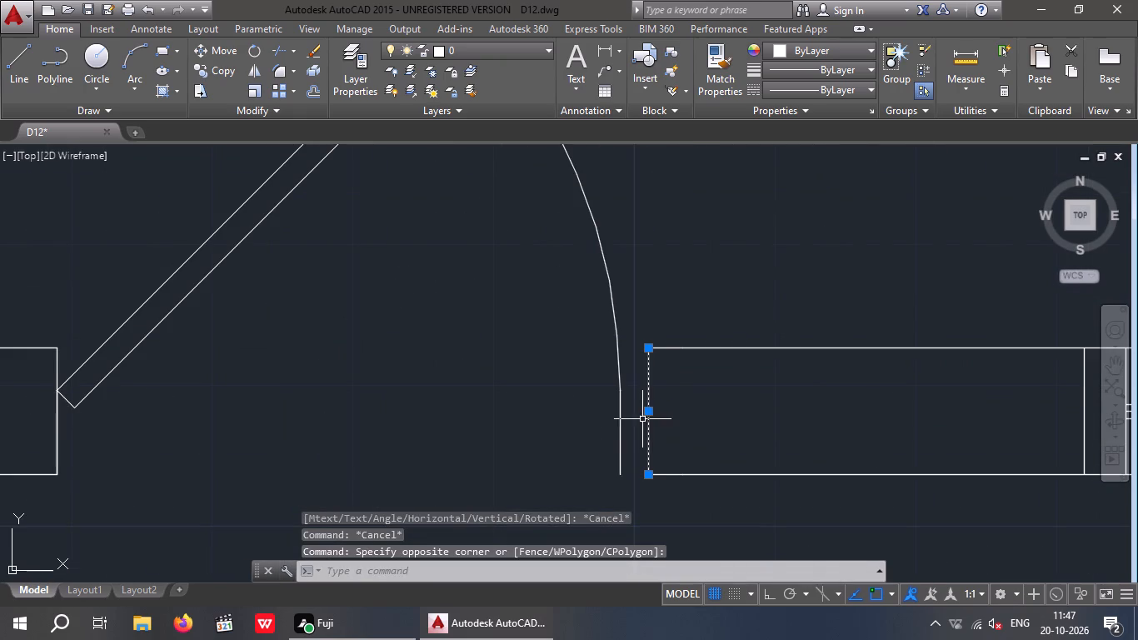
pyautogui.click(646, 411)
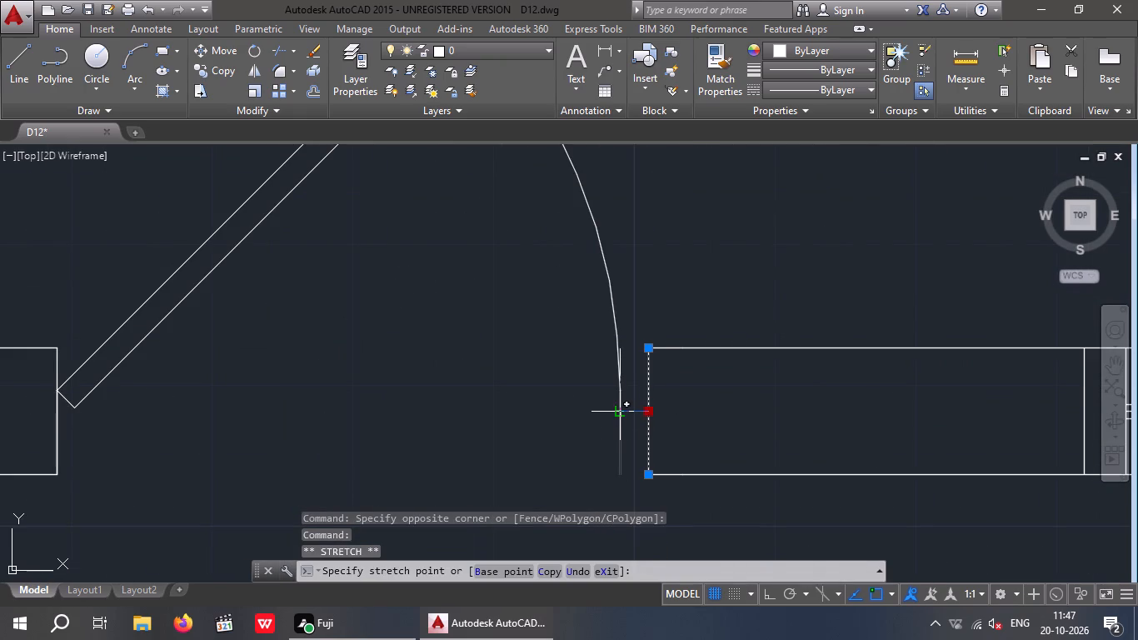
pyautogui.click(620, 414)
pyautogui.press('Escape')
pyautogui.press('Escape')
# Extend both front wall face lines to the moved jamb line so they close the gap at the doorway.
pyautogui.press('e')
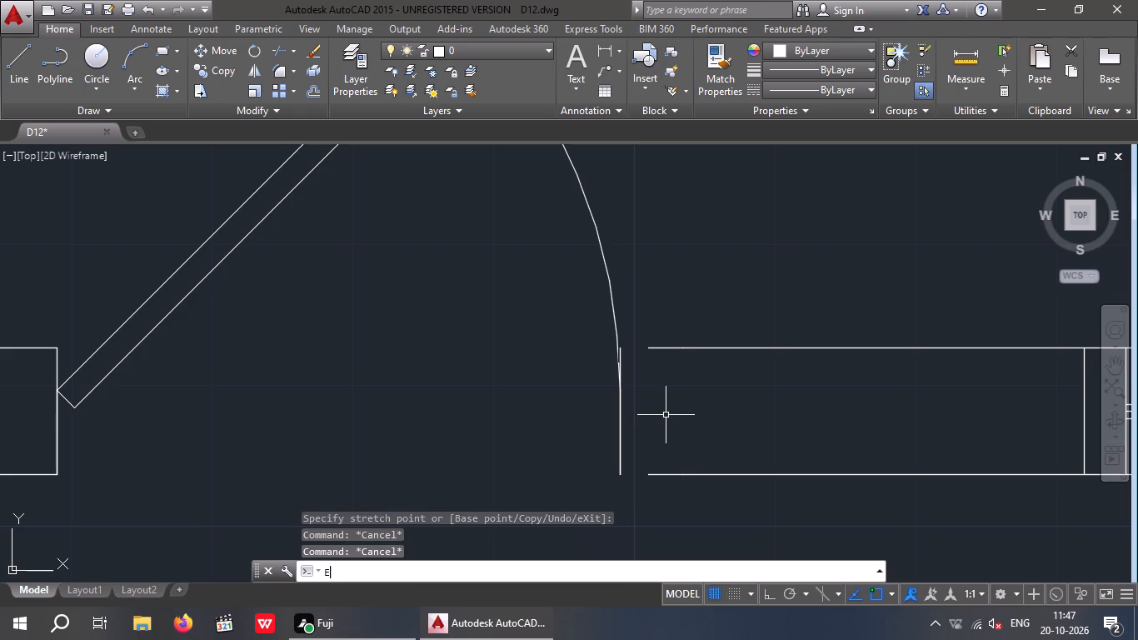
pyautogui.write('X')
pyautogui.press('space')
pyautogui.press('space')
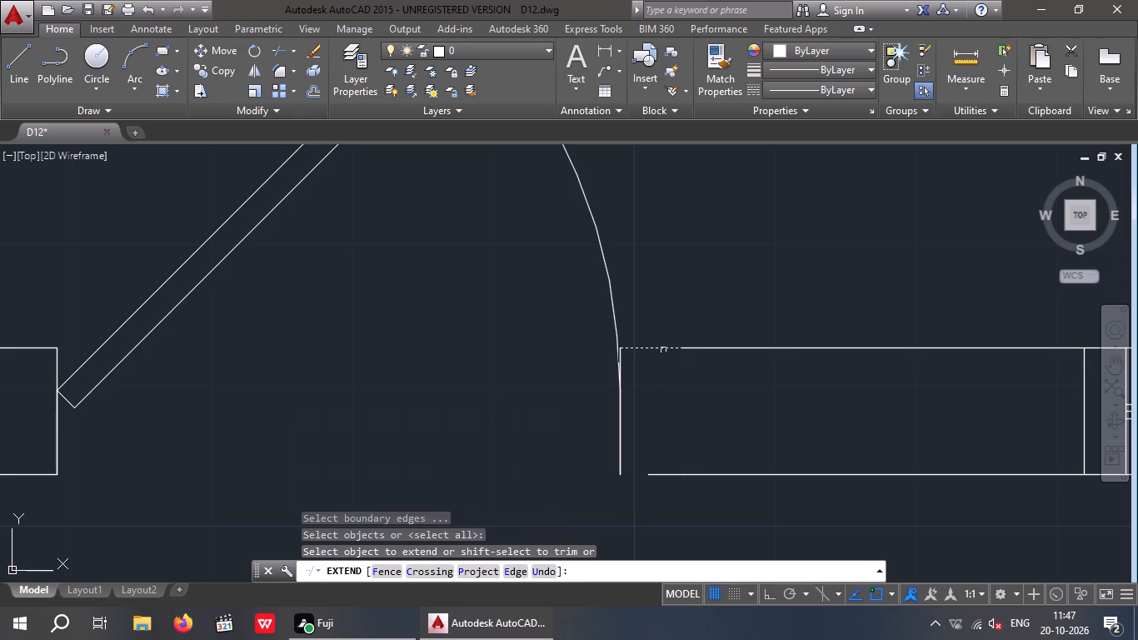
pyautogui.click(663, 348)
pyautogui.click(665, 472)
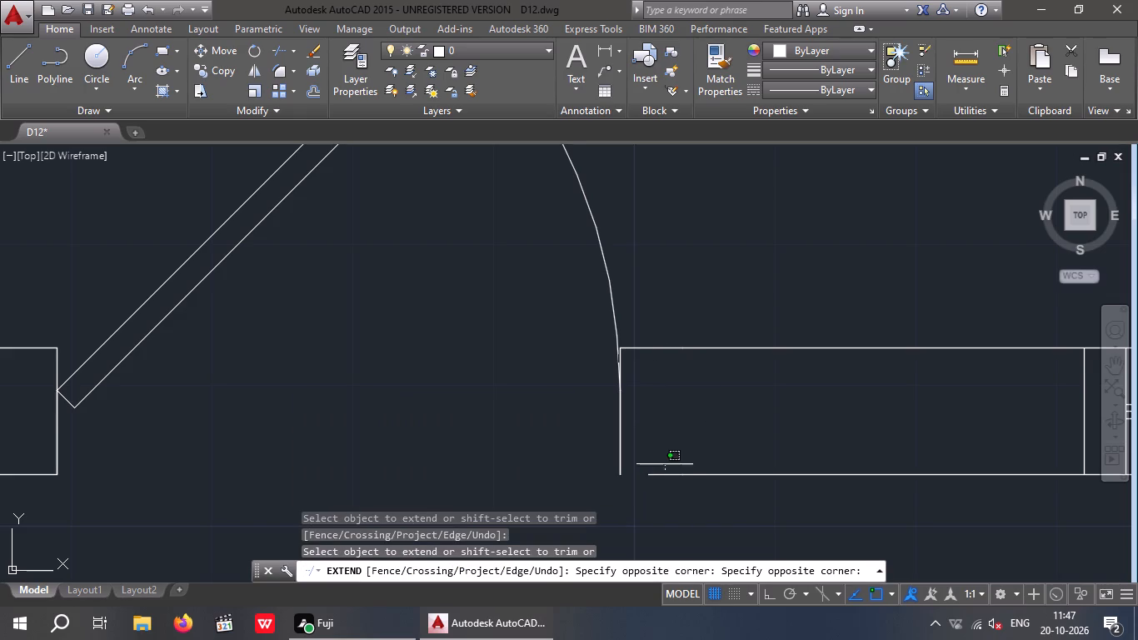
pyautogui.click(654, 482)
pyautogui.press('Escape')
pyautogui.press('Escape')
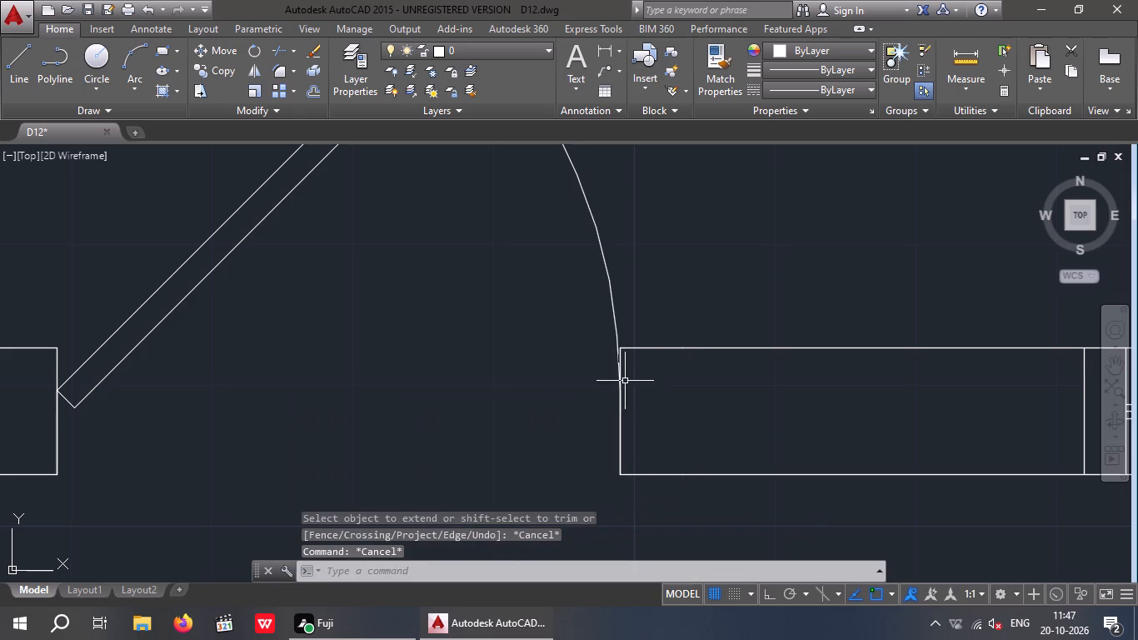
pyautogui.scroll(8, 620, 348)
pyautogui.scroll(-7, 620, 348)
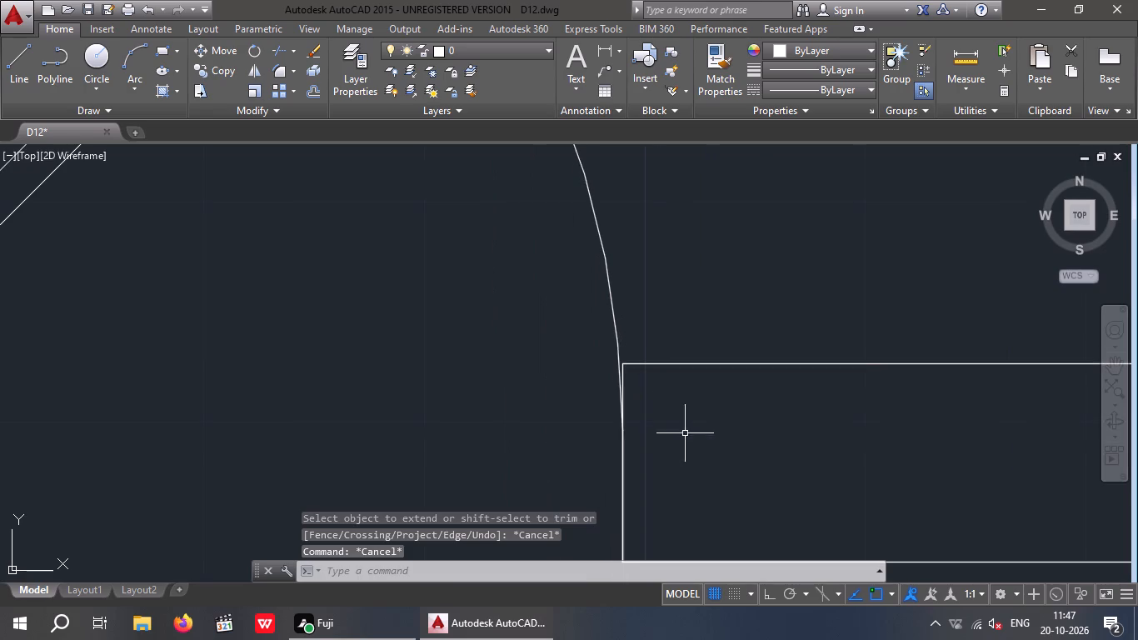
pyautogui.press('Escape')
pyautogui.press('Escape')
# Copy the front doorway's door block from its lower hinge corner onto the left jamb of the toilet doorway beside the staircase.
pyautogui.scroll(-4, 678, 435)
pyautogui.moveTo(621, 441); pyautogui.dragTo(647, 469, button='middle')
pyautogui.scroll(-3, 646, 447)
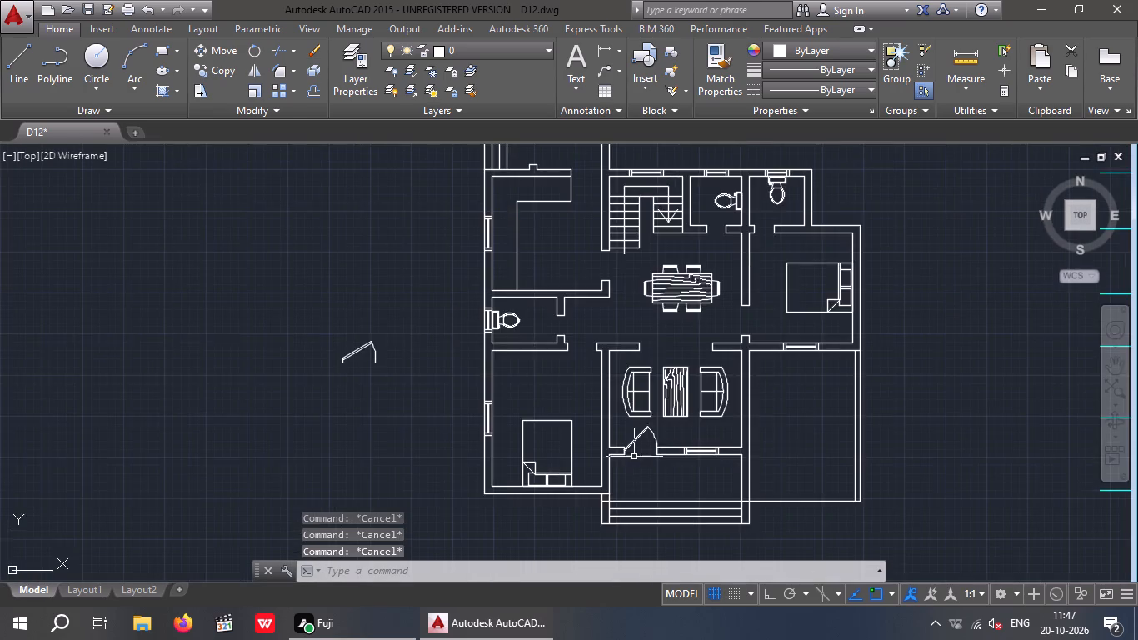
pyautogui.scroll(3, 634, 457)
pyautogui.click(646, 448)
pyautogui.click(622, 389)
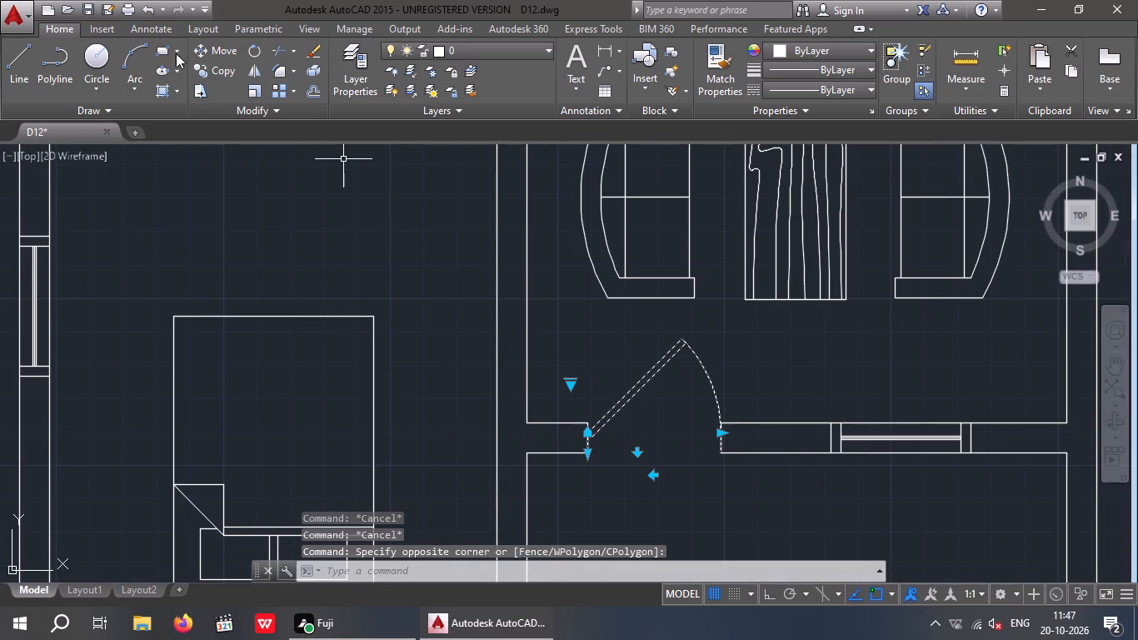
pyautogui.click(211, 72)
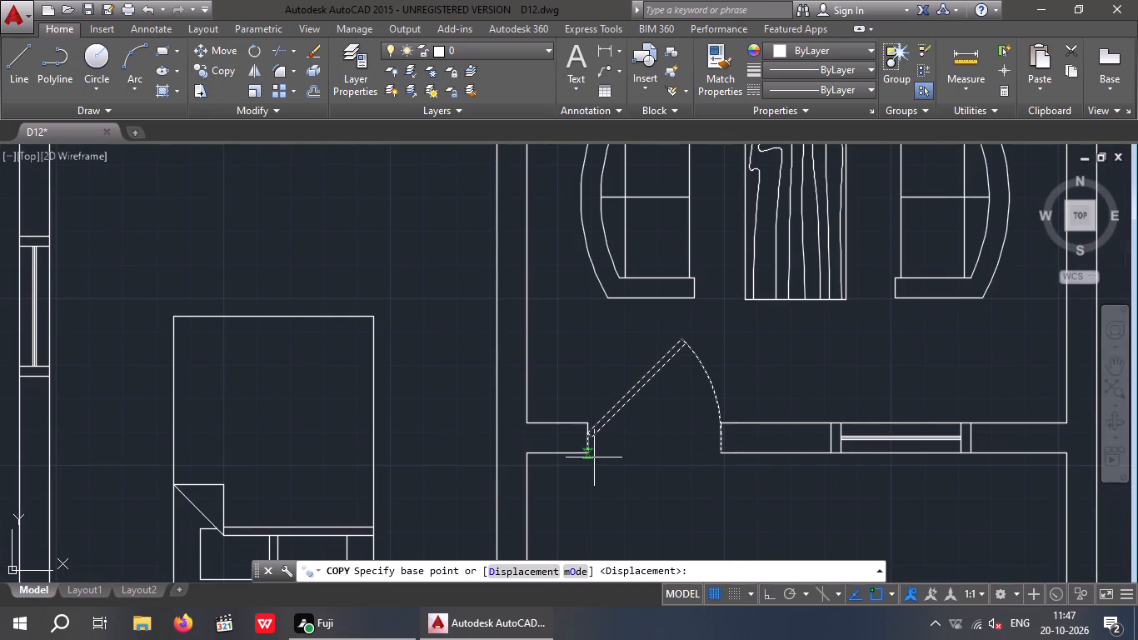
pyautogui.click(591, 452)
pyautogui.scroll(-4, 596, 453)
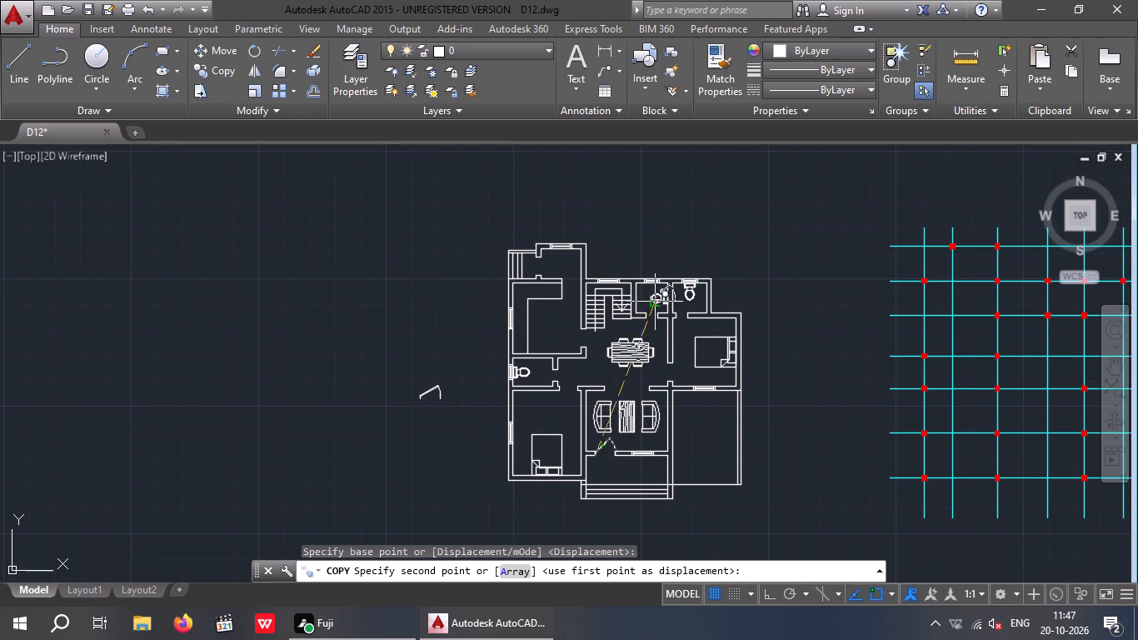
pyautogui.scroll(7, 651, 306)
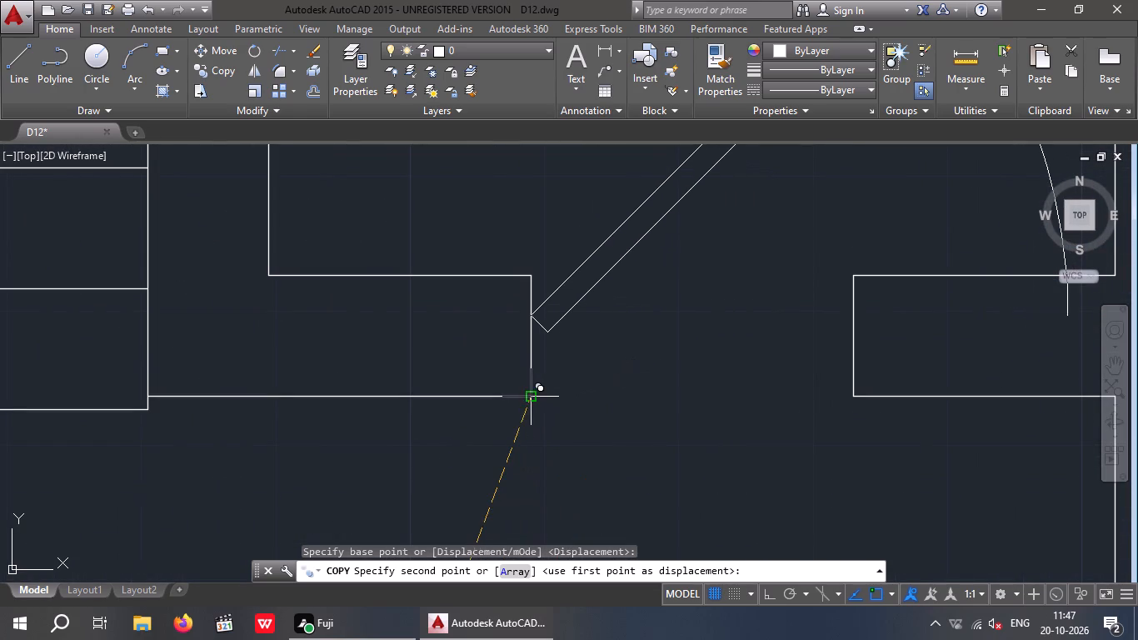
pyautogui.click(527, 393)
# Place another copy of the door block on the left jamb of the adjoining toilet's doorway and finish copying.
pyautogui.scroll(-6, 573, 366)
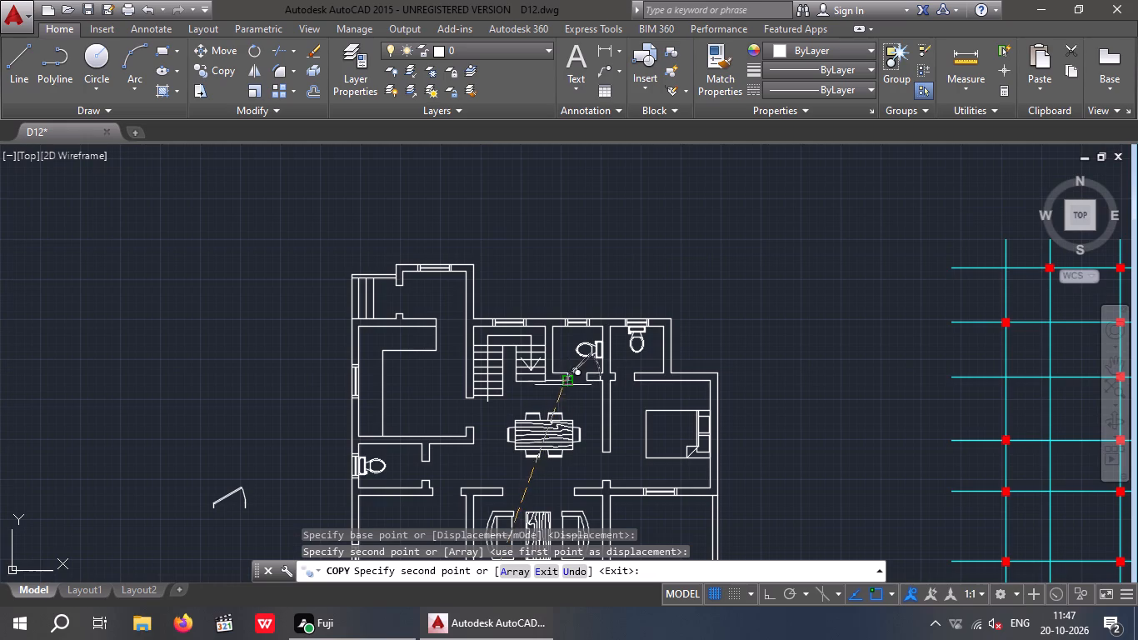
pyautogui.scroll(4, 631, 384)
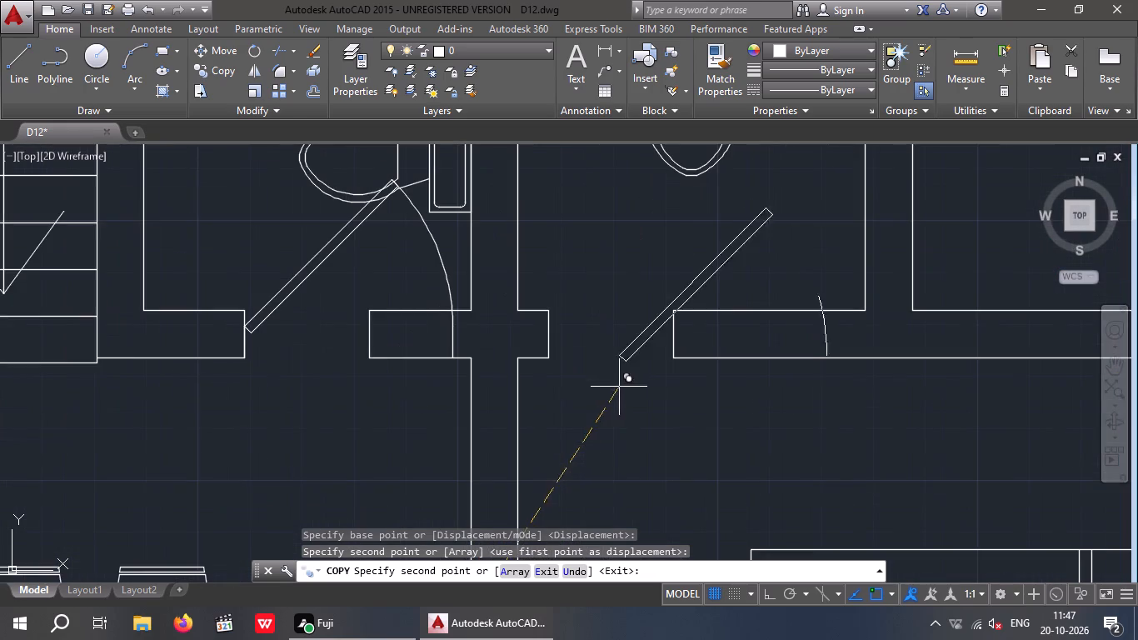
pyautogui.scroll(3, 566, 375)
pyautogui.click(492, 307)
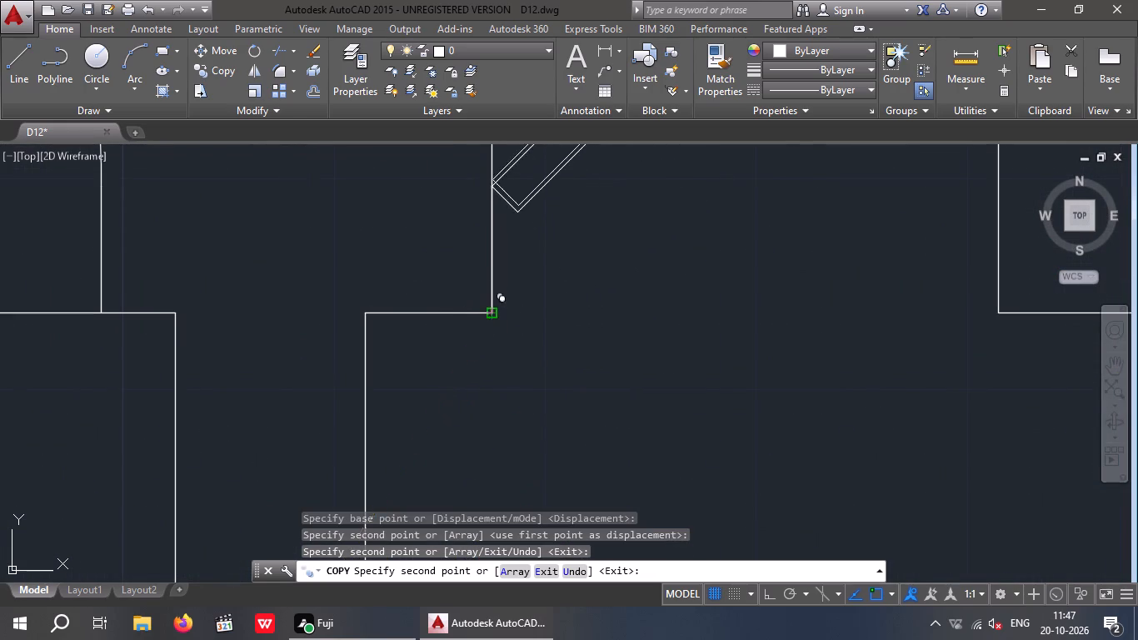
pyautogui.scroll(-4, 556, 333)
pyautogui.press('Escape')
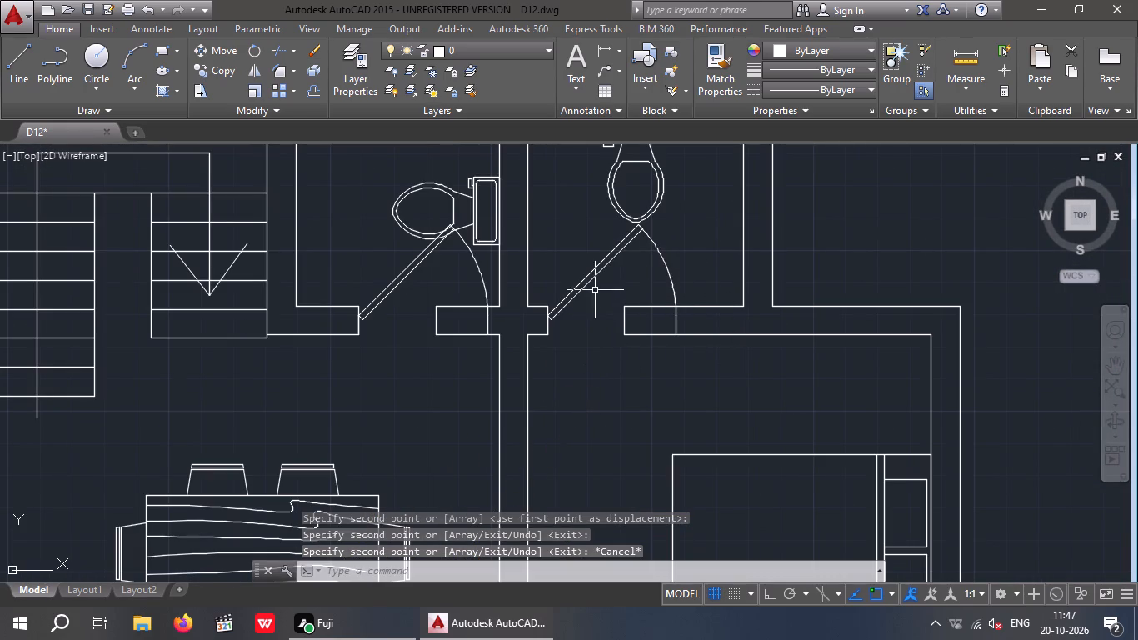
# Shorten the widths of both copied toilet doors so each swing ends on the opposite jamb of its opening.
pyautogui.click(592, 281)
pyautogui.scroll(2, 685, 309)
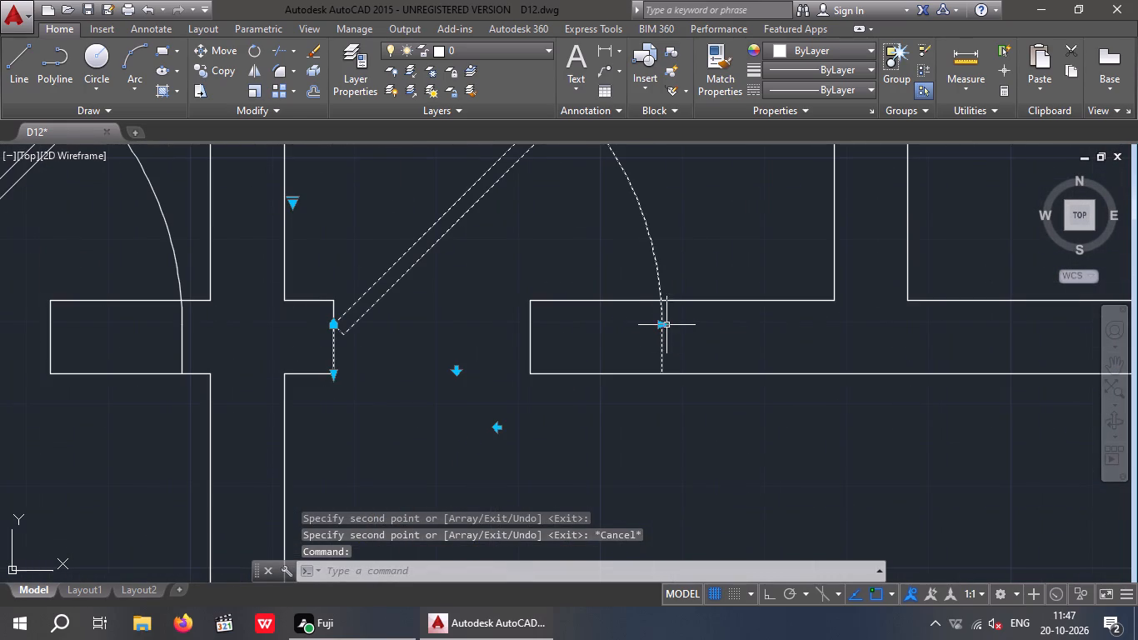
pyautogui.click(665, 322)
pyautogui.click(530, 340)
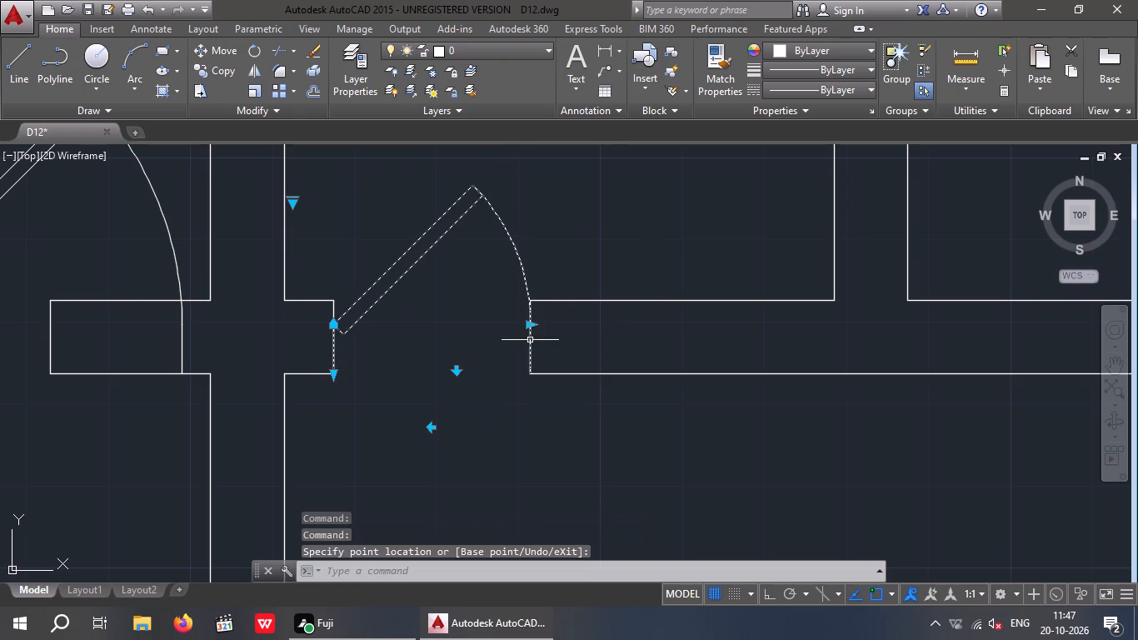
pyautogui.scroll(-2, 539, 341)
pyautogui.click(397, 305)
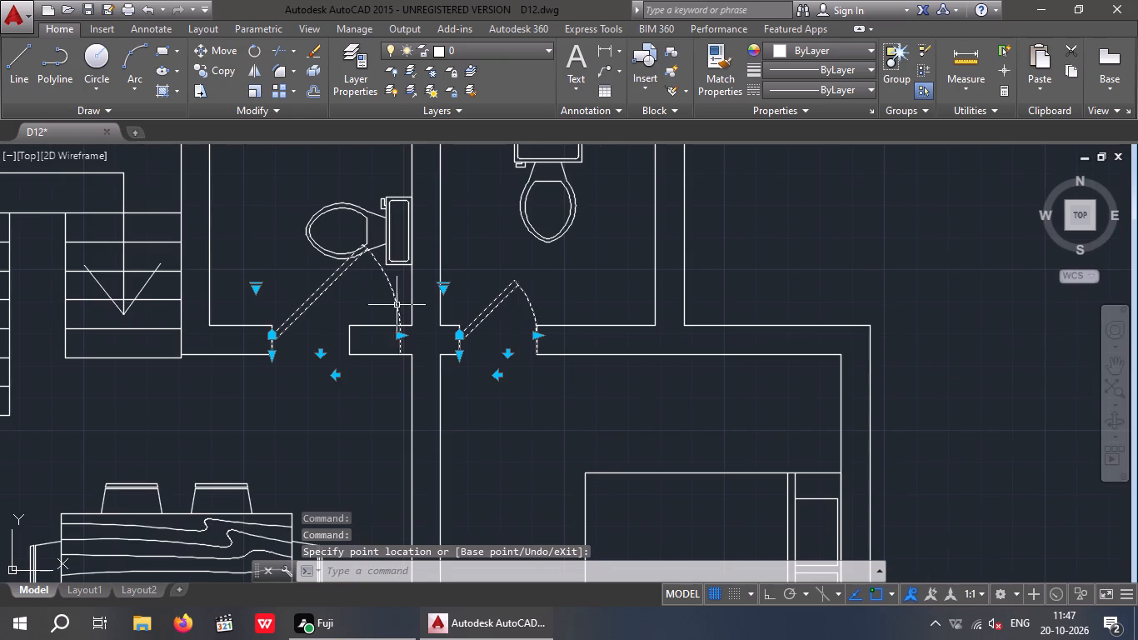
pyautogui.scroll(4, 405, 337)
pyautogui.click(353, 321)
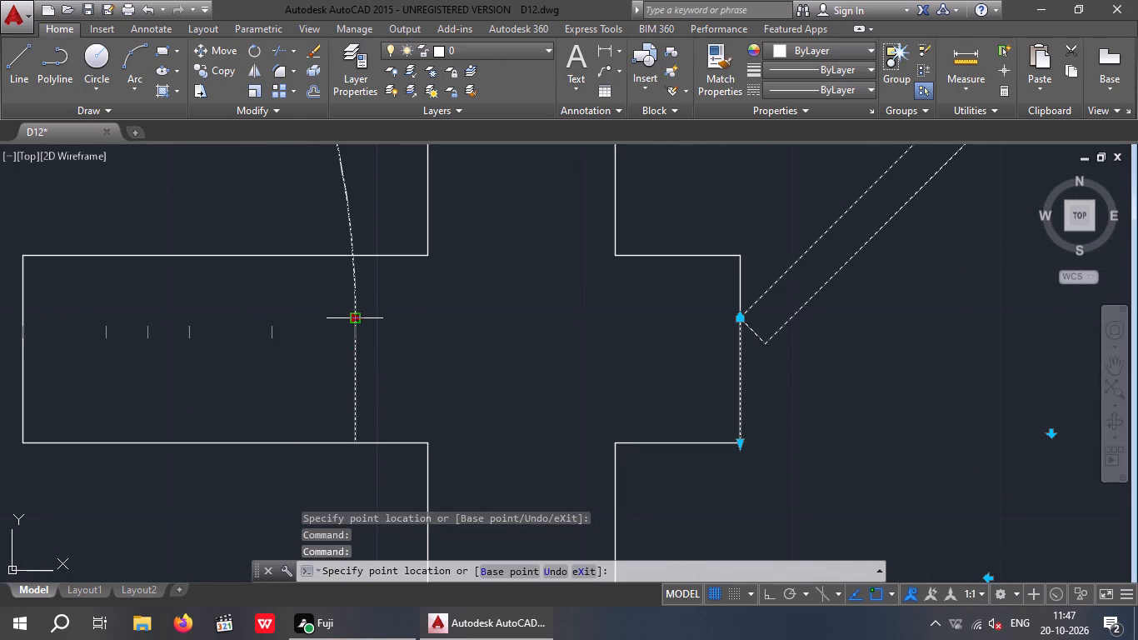
pyautogui.scroll(-2, 358, 321)
pyautogui.click(228, 332)
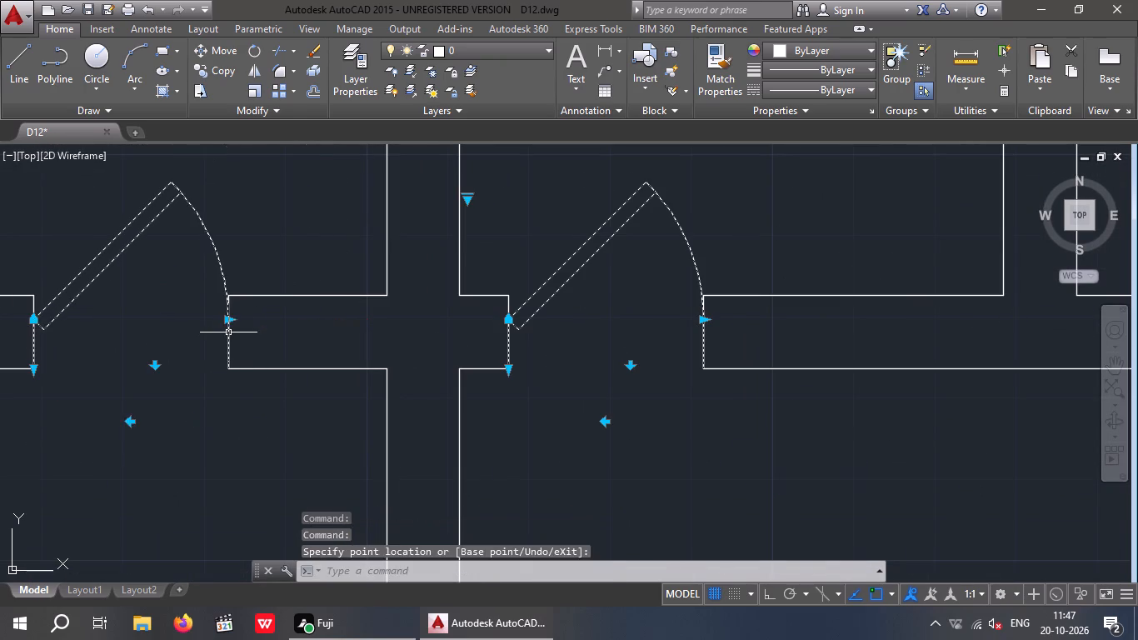
pyautogui.press('Escape')
pyautogui.press('Escape')
# Flip the spare door block beside the plan both horizontally and vertically, and set it to open 45°.
pyautogui.scroll(-4, 237, 340)
pyautogui.moveTo(238, 357); pyautogui.dragTo(321, 360, button='middle')
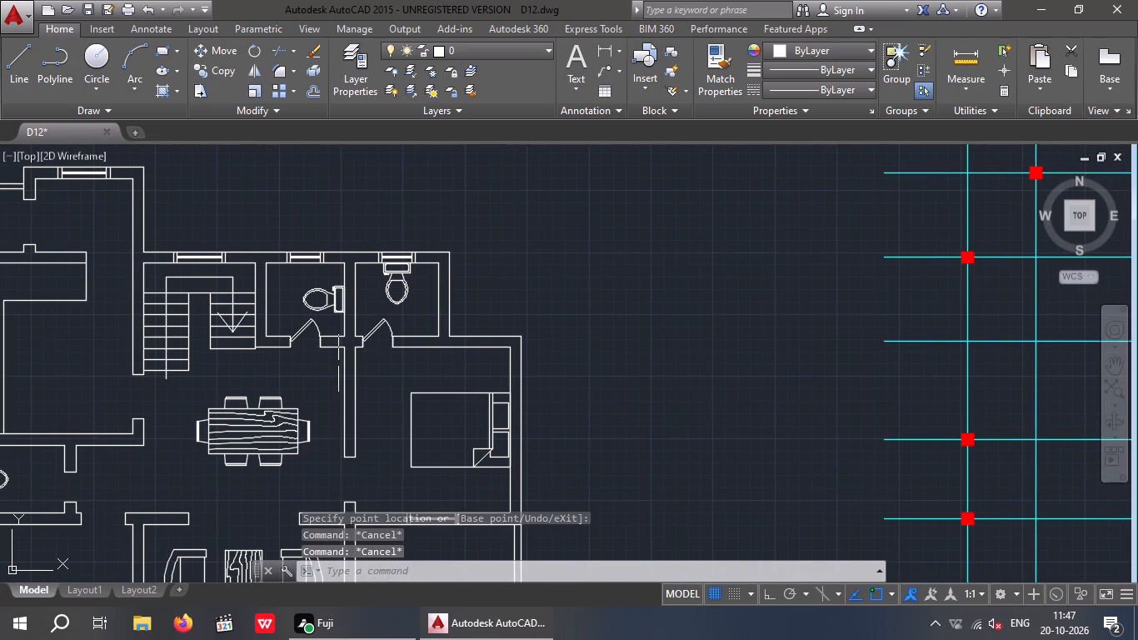
pyautogui.moveTo(358, 404); pyautogui.dragTo(411, 382, button='middle')
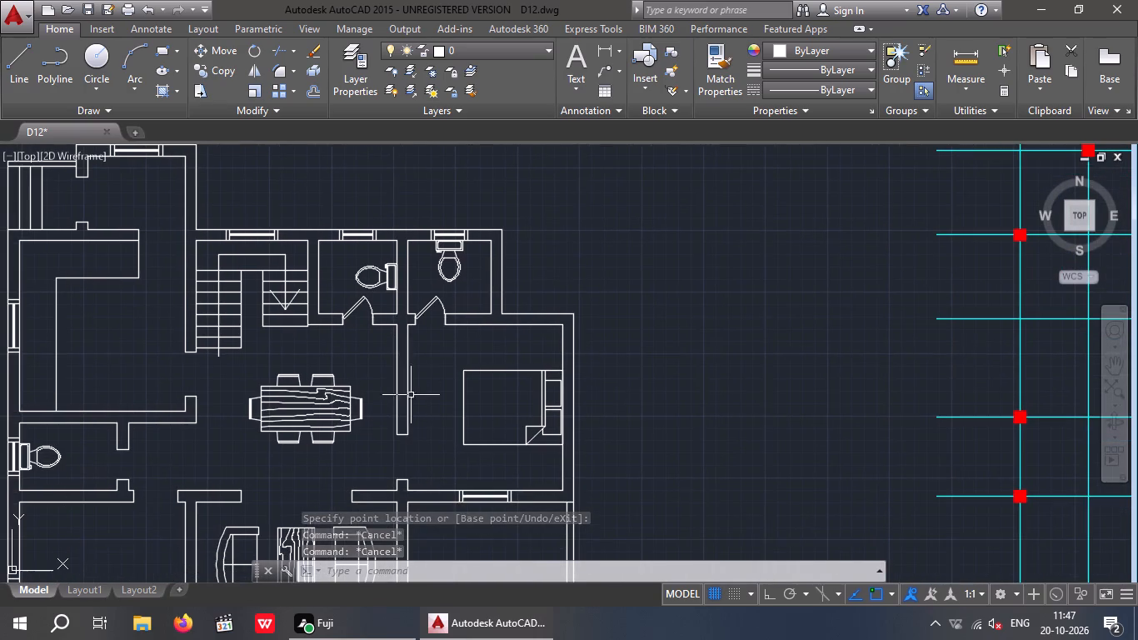
pyautogui.moveTo(437, 434); pyautogui.dragTo(477, 382, button='middle')
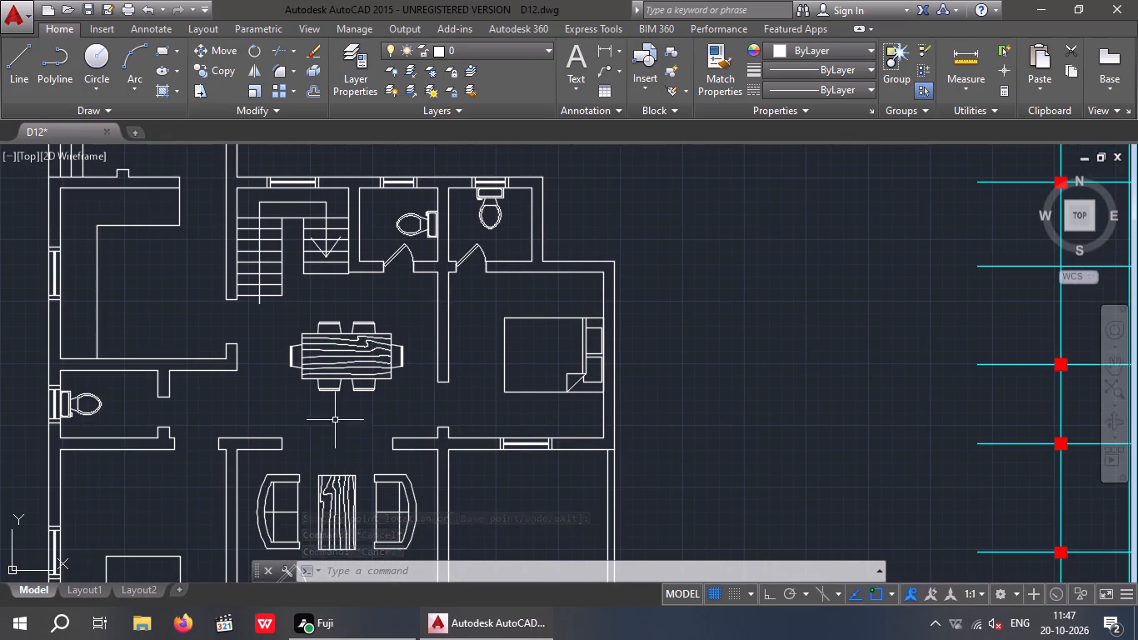
pyautogui.moveTo(337, 415); pyautogui.dragTo(363, 362, button='middle')
pyautogui.moveTo(432, 387); pyautogui.dragTo(440, 404, button='middle')
pyautogui.scroll(-1, 436, 407)
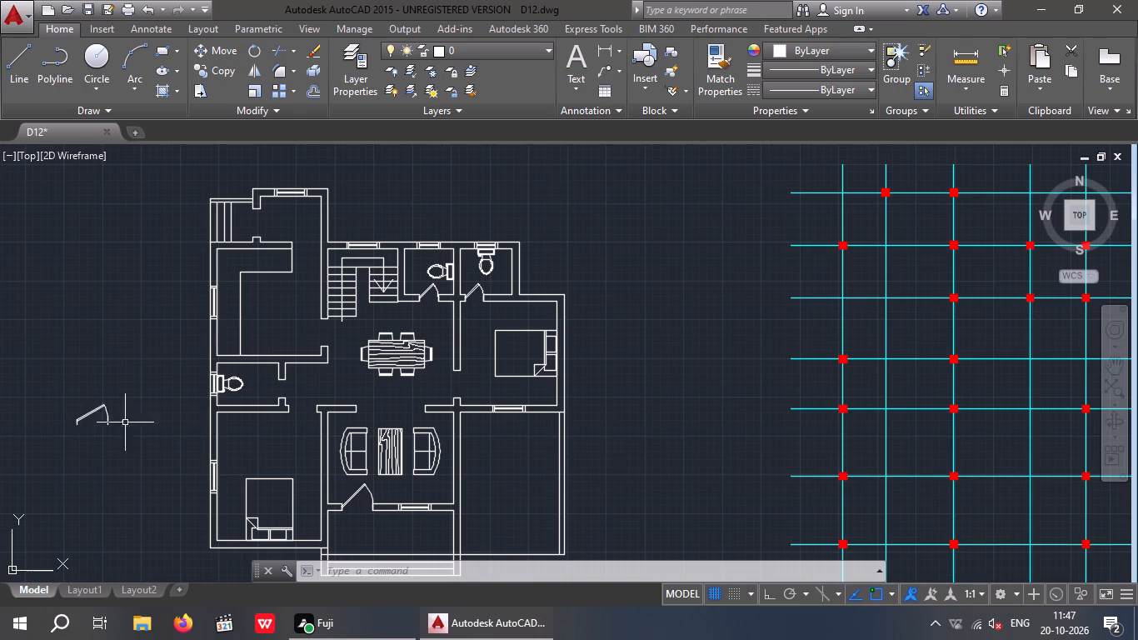
pyautogui.click(94, 413)
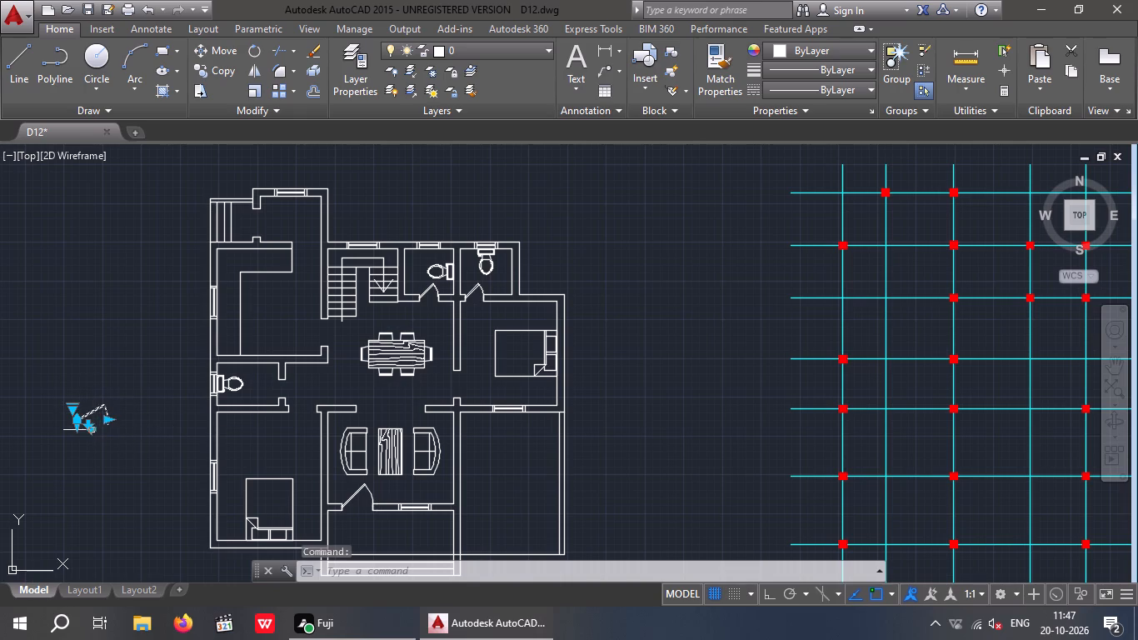
pyautogui.scroll(2, 74, 418)
pyautogui.click(67, 396)
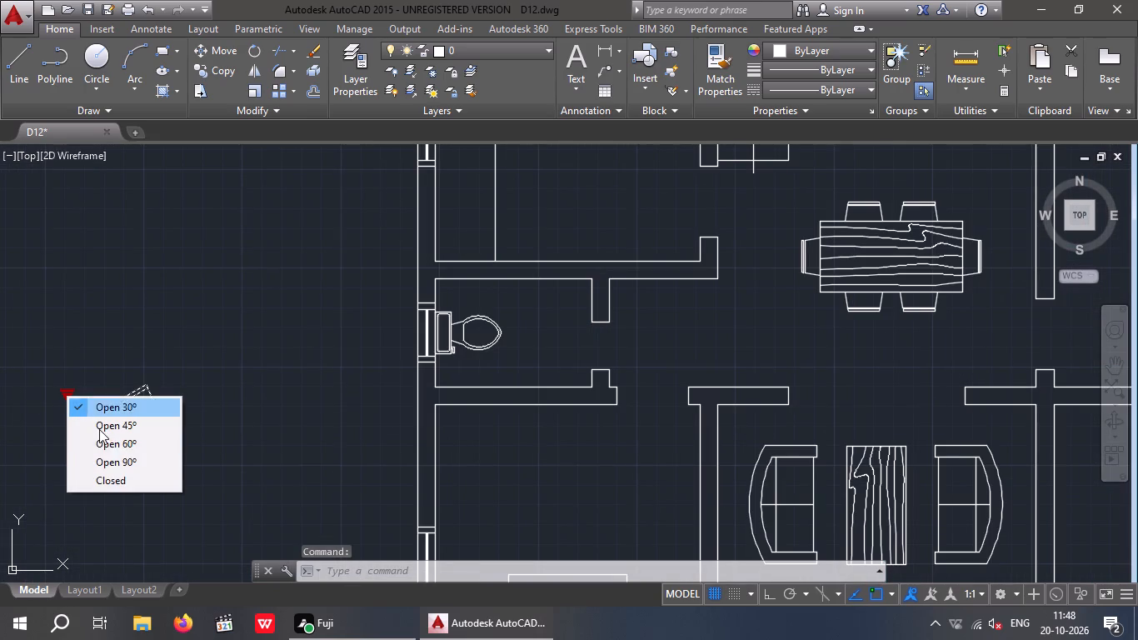
pyautogui.click(110, 460)
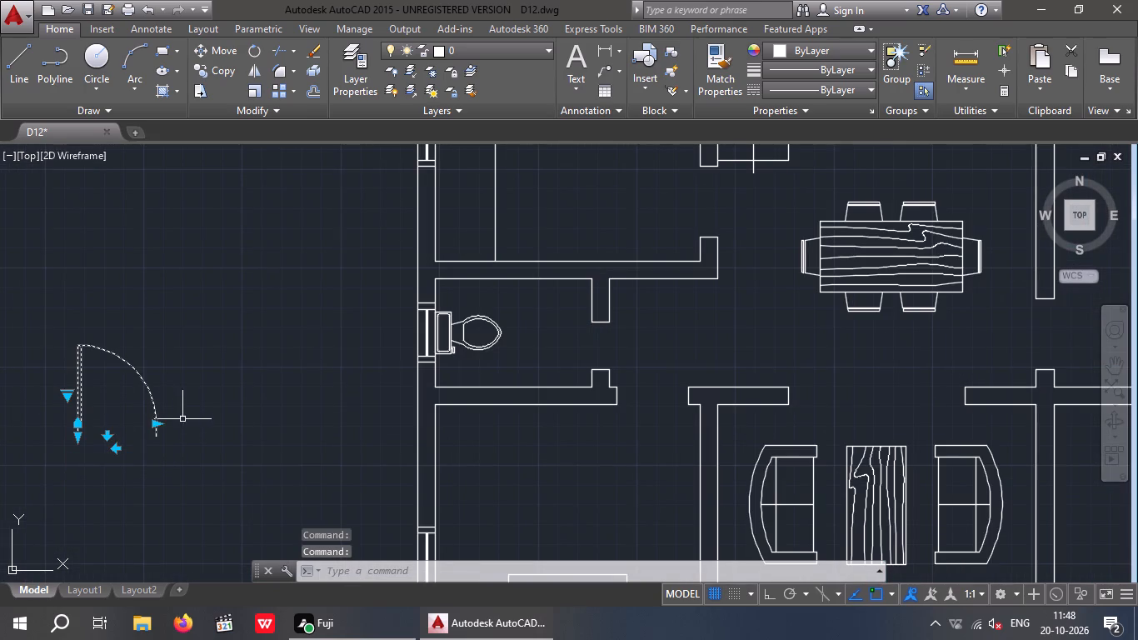
pyautogui.click(117, 450)
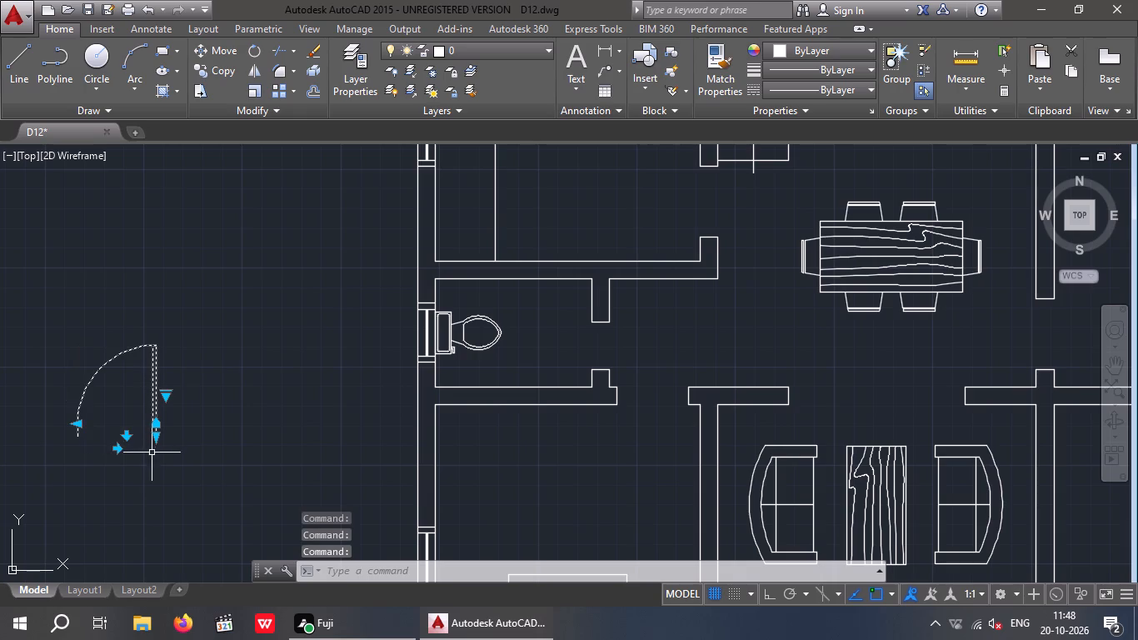
pyautogui.click(124, 437)
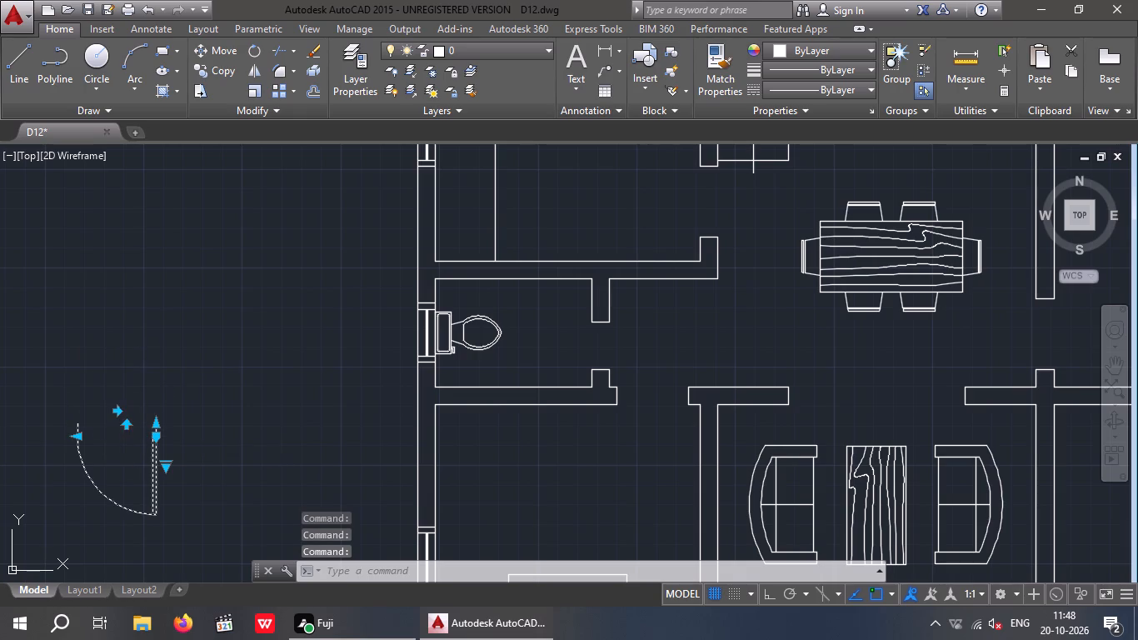
pyautogui.click(166, 466)
pyautogui.click(205, 495)
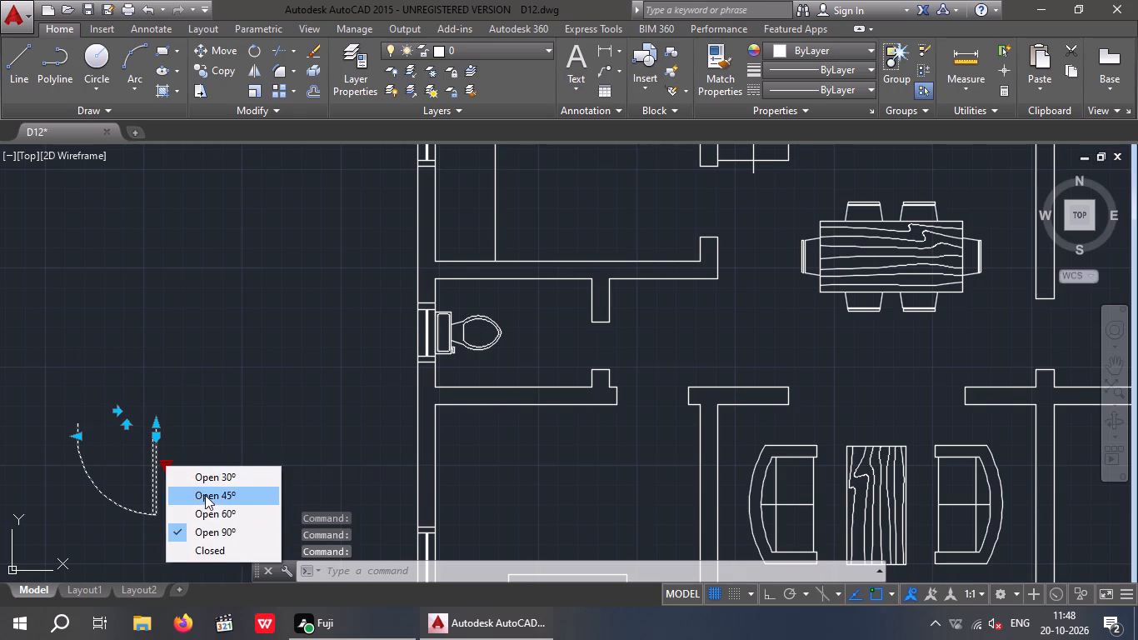
# Copy the flipped spare door block onto the right jamb of the lower-left bedroom's doorway.
pyautogui.click(223, 73)
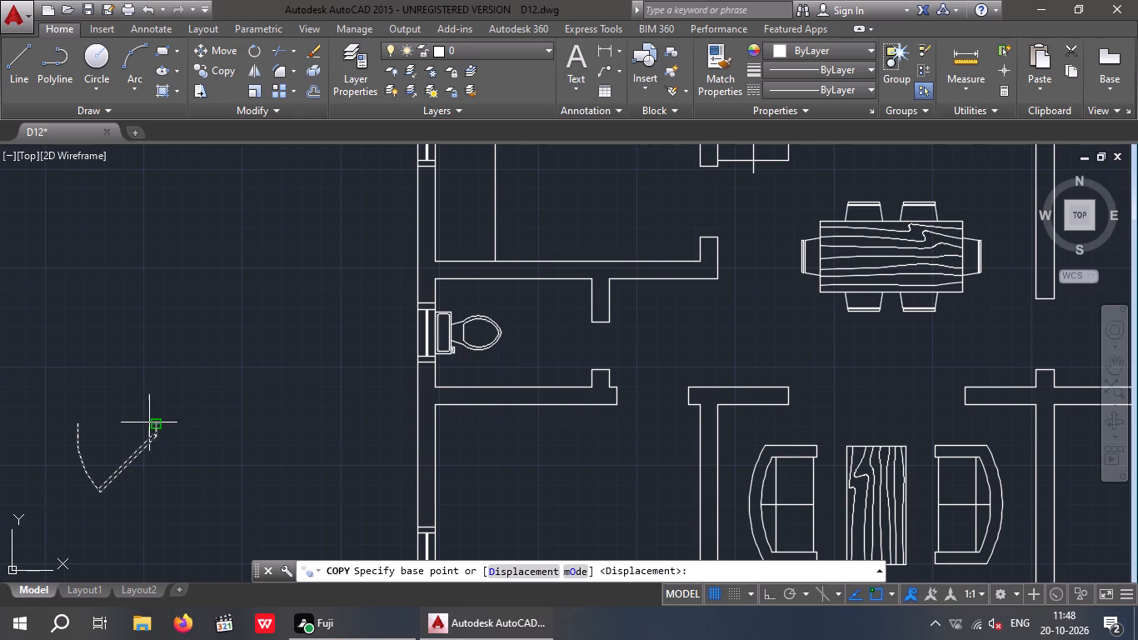
pyautogui.click(157, 422)
pyautogui.scroll(4, 743, 401)
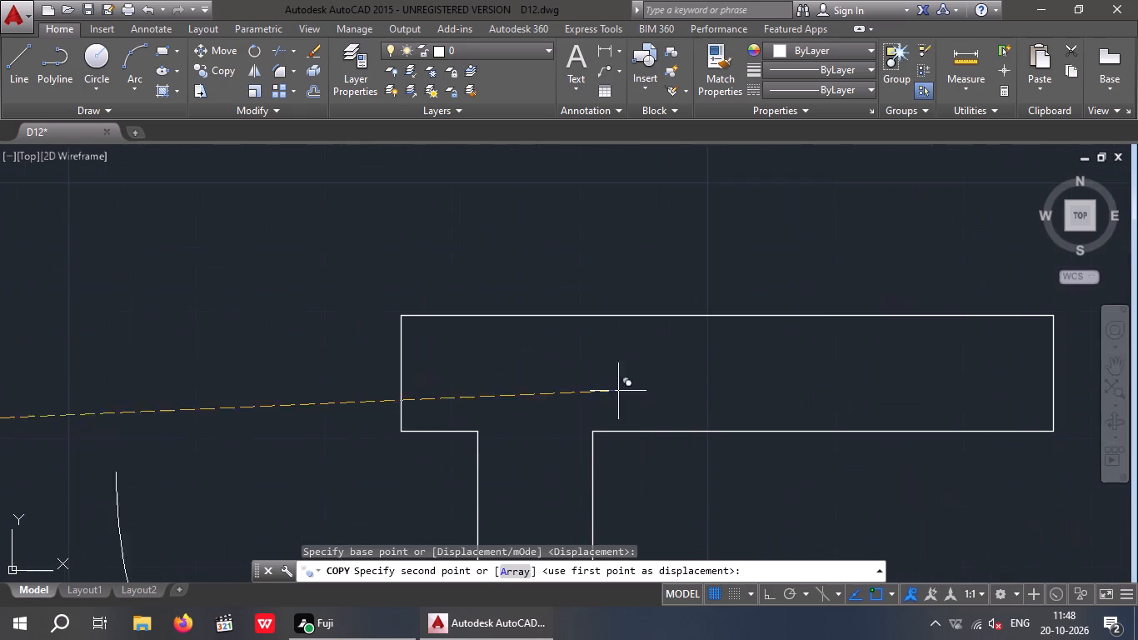
pyautogui.click(397, 317)
pyautogui.scroll(-4, 416, 312)
pyautogui.press('Escape')
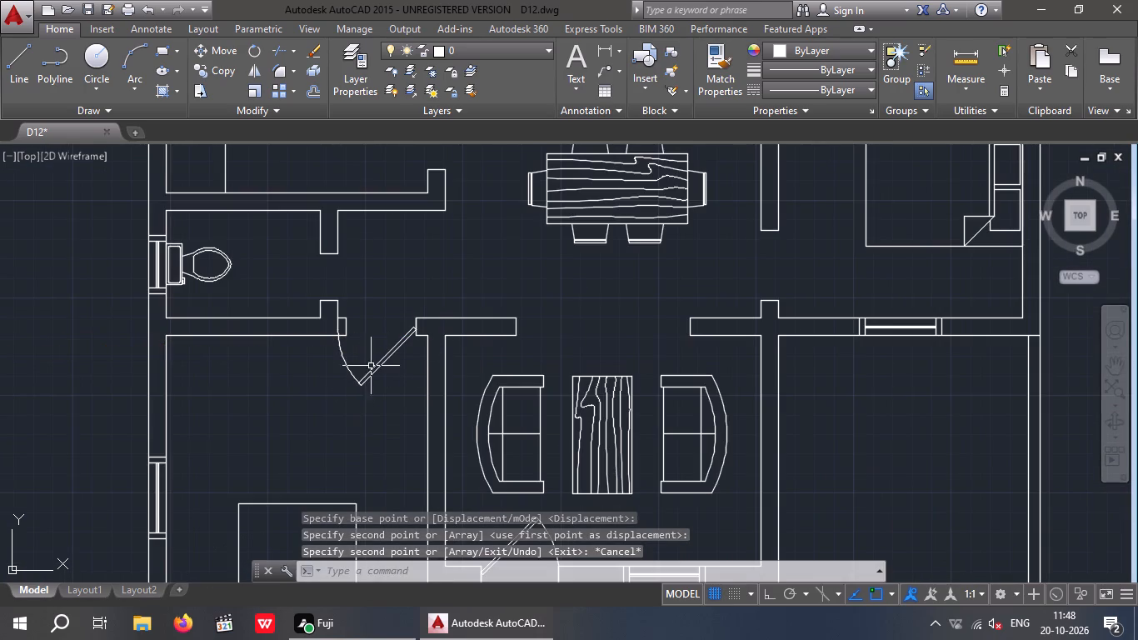
# Shorten the lower-left bedroom door's width so its swing ends on the opposite jamb.
pyautogui.scroll(2, 337, 345)
pyautogui.press('Escape')
pyautogui.moveTo(367, 348); pyautogui.dragTo(346, 366)
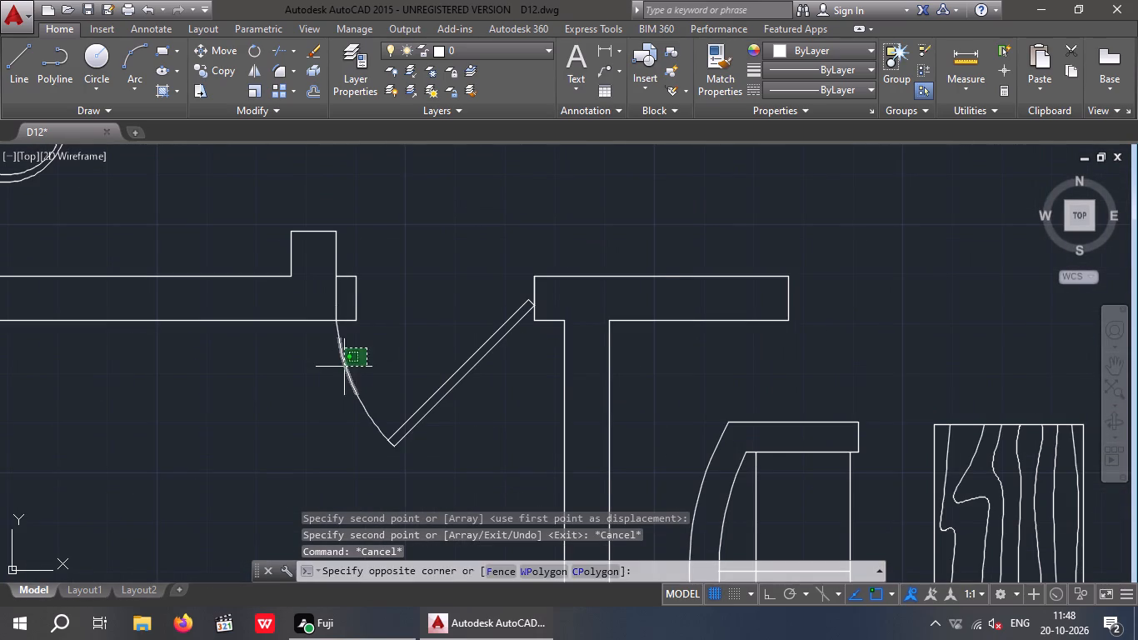
pyautogui.click(339, 367)
pyautogui.scroll(3, 338, 306)
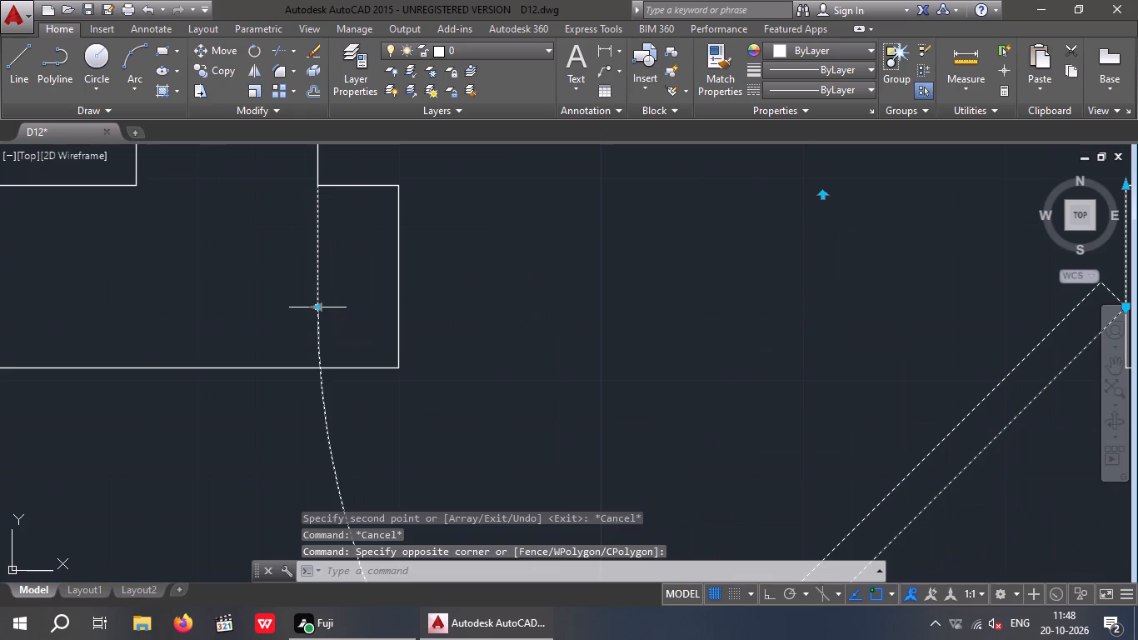
pyautogui.moveTo(319, 307); pyautogui.dragTo(330, 309)
pyautogui.click(393, 311)
pyautogui.scroll(-3, 425, 307)
pyautogui.press('Escape')
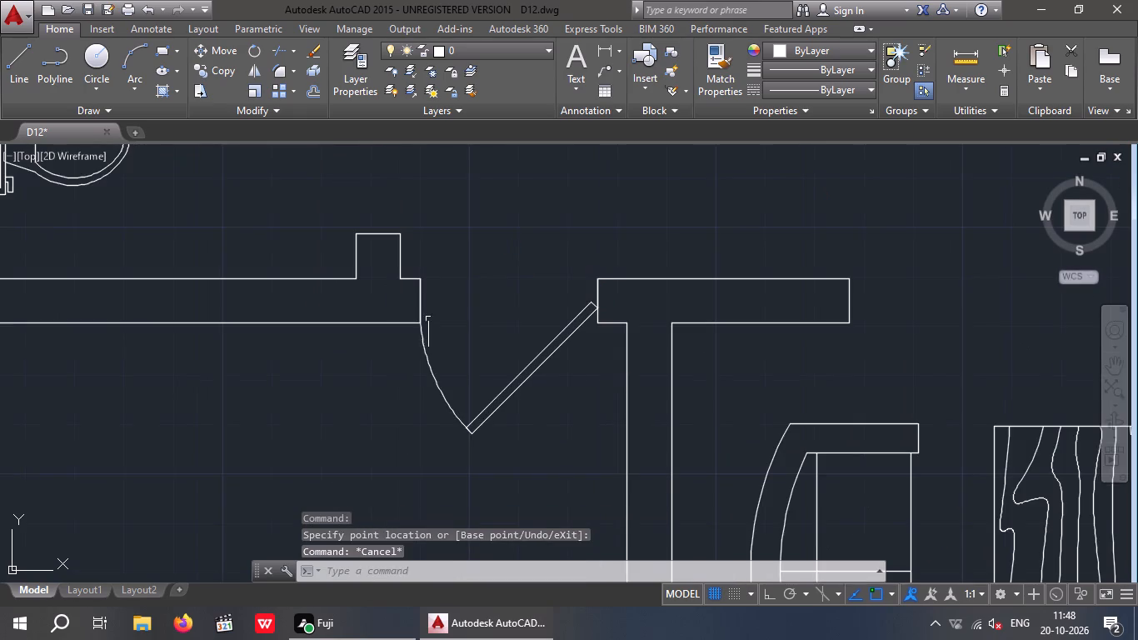
# Set the spare door block beside the plan to open 90°.
pyautogui.scroll(-3, 417, 327)
pyautogui.moveTo(378, 361); pyautogui.dragTo(408, 352, button='middle')
pyautogui.scroll(-1, 406, 366)
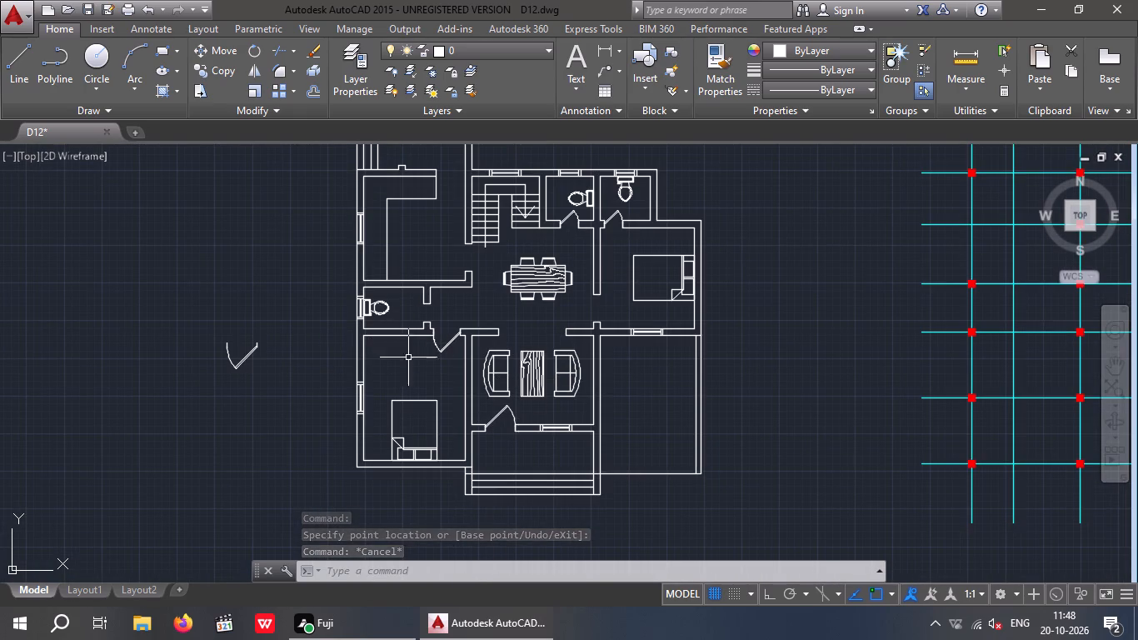
pyautogui.moveTo(587, 457); pyautogui.dragTo(595, 497, button='middle')
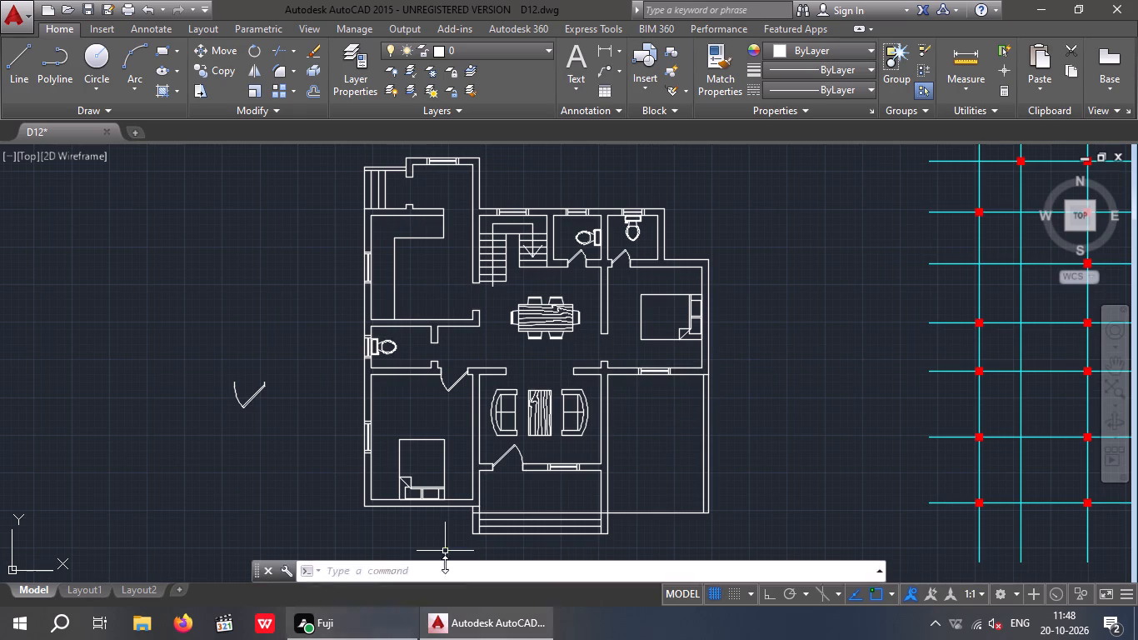
pyautogui.click(244, 401)
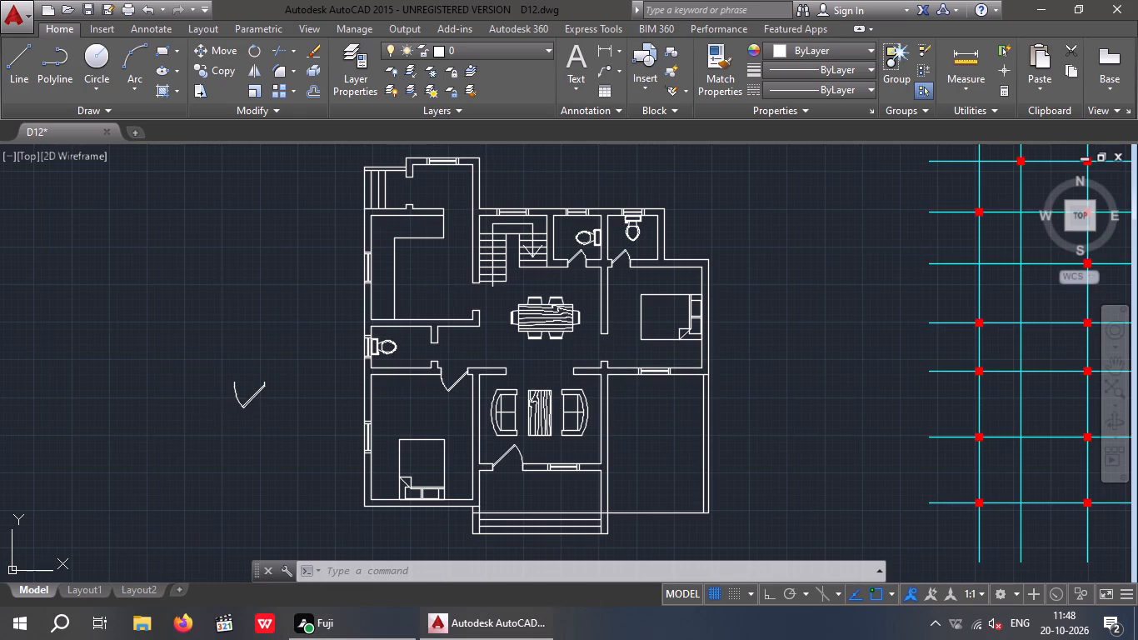
pyautogui.scroll(3, 270, 387)
pyautogui.click(253, 435)
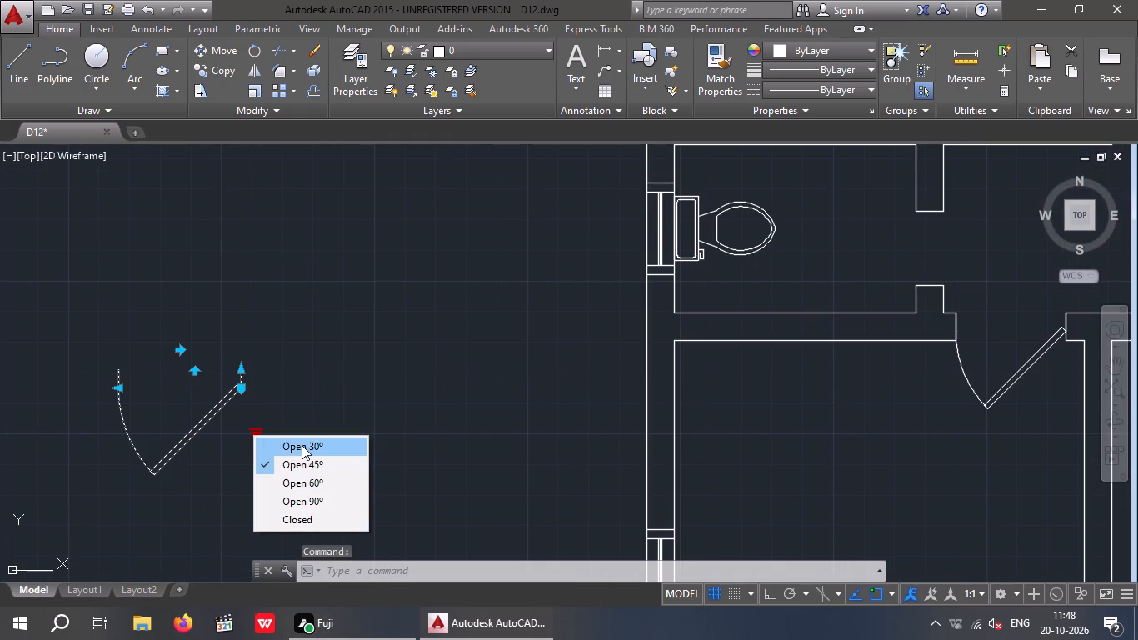
pyautogui.click(303, 497)
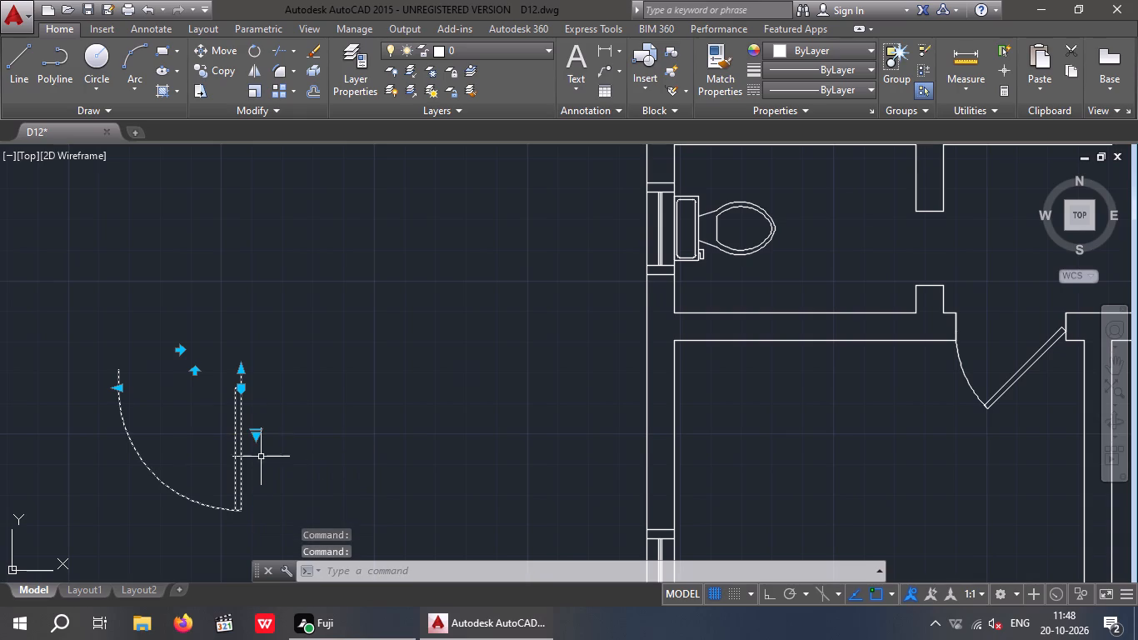
# Rotate the spare door block beside the plan by 270° about its upper hinge corner, with Ortho on.
pyautogui.scroll(-2, 190, 373)
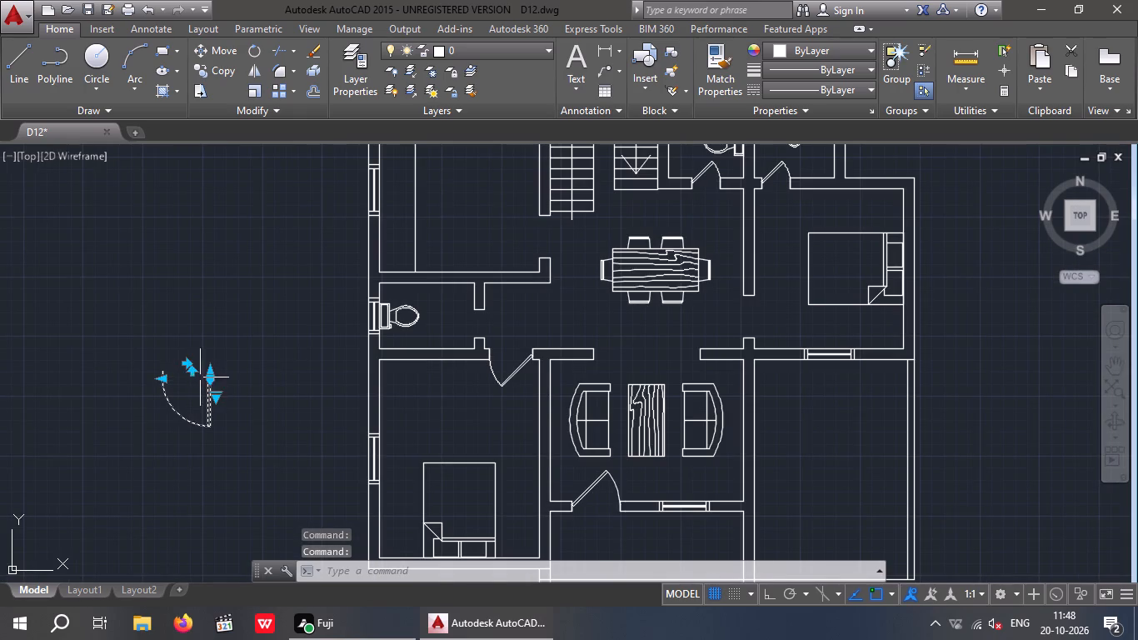
pyautogui.press('Escape')
pyautogui.moveTo(270, 394); pyautogui.dragTo(119, 446)
pyautogui.click(114, 448)
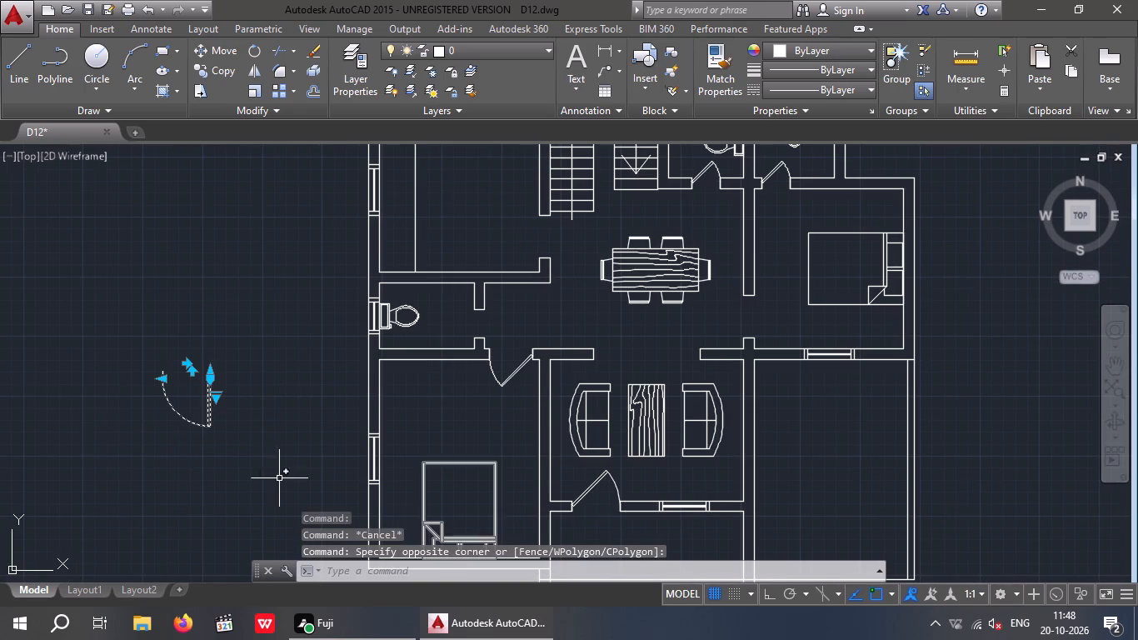
pyautogui.click(768, 597)
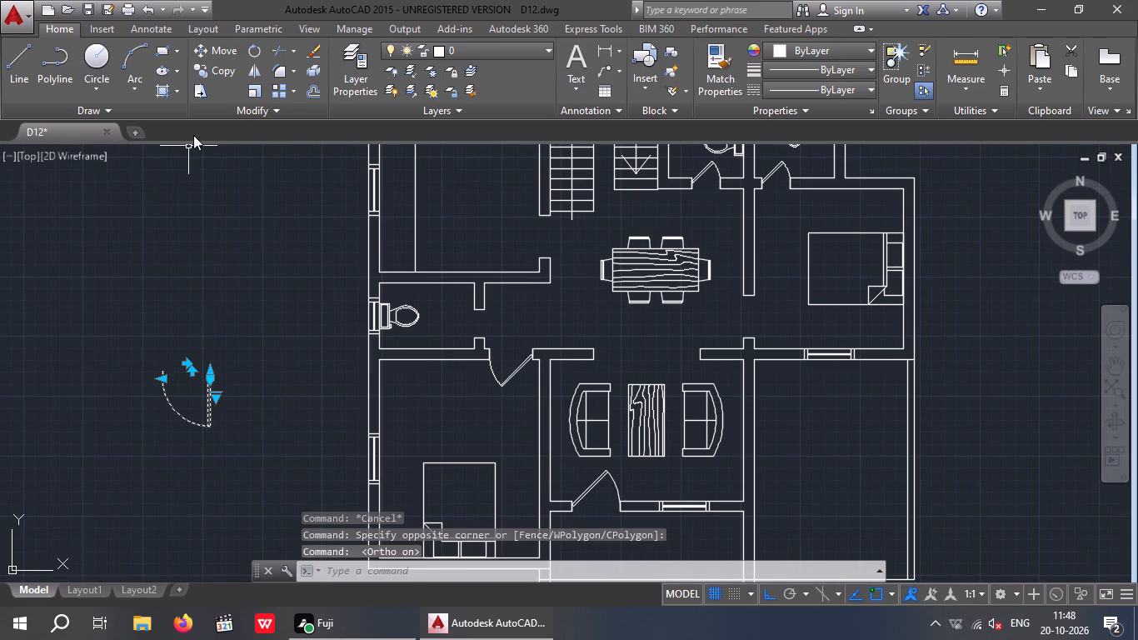
pyautogui.click(253, 47)
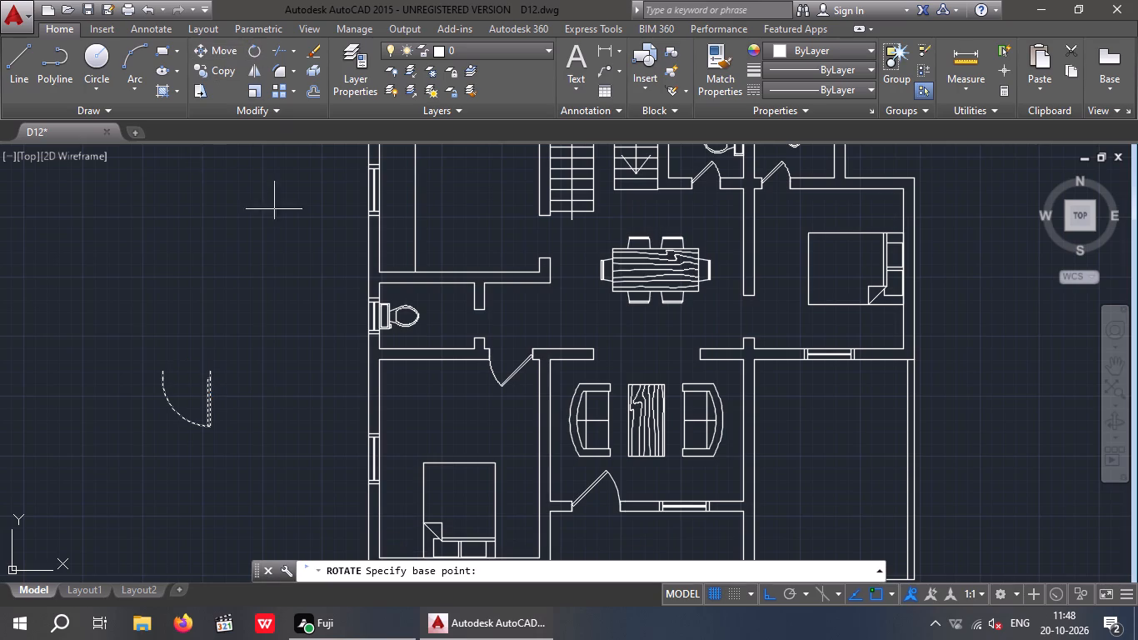
pyautogui.moveTo(207, 368); pyautogui.dragTo(218, 371)
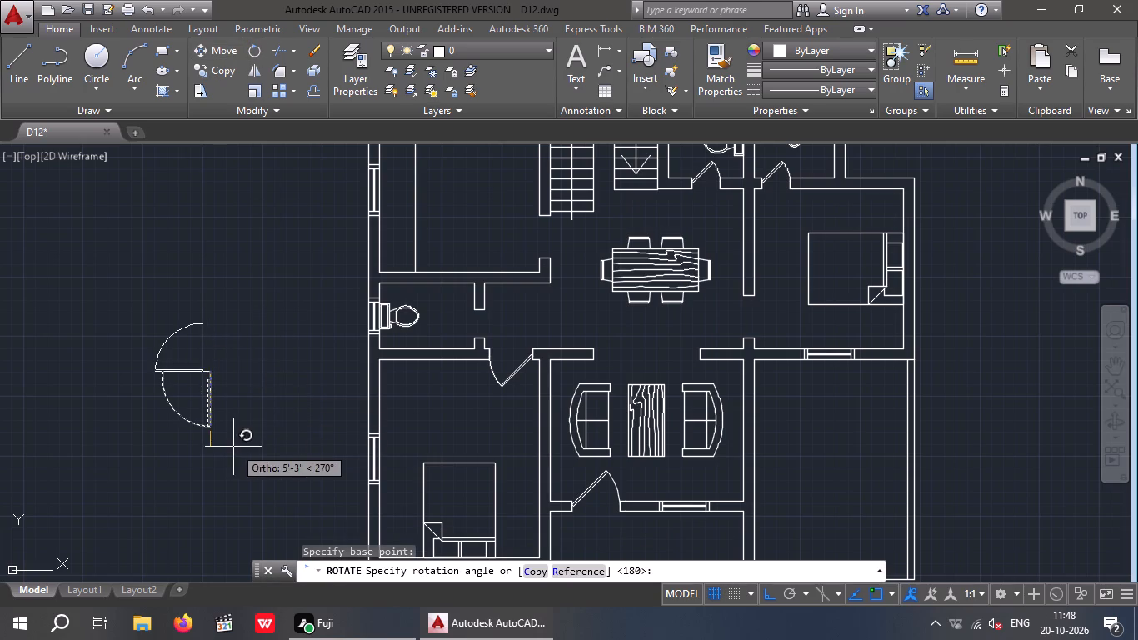
pyautogui.click(233, 447)
pyautogui.press('Escape')
# Copy the rotated spare door block onto the lower jambs of the left toilet's doorway and the doorway beside the stairs.
pyautogui.moveTo(246, 311); pyautogui.dragTo(127, 422)
pyautogui.click(111, 438)
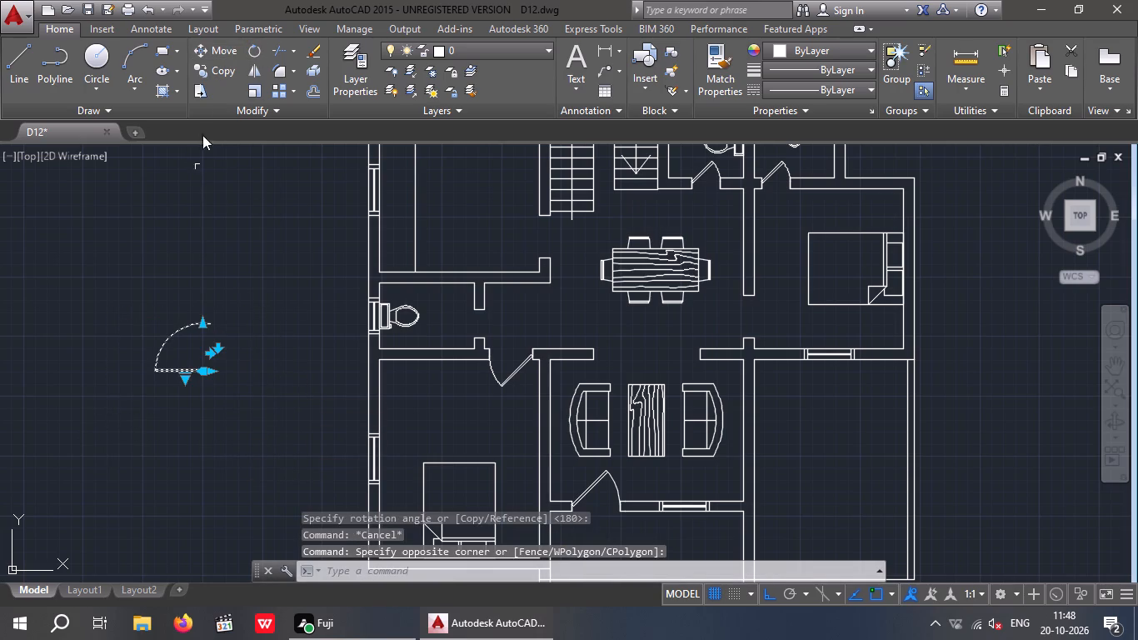
pyautogui.click(217, 67)
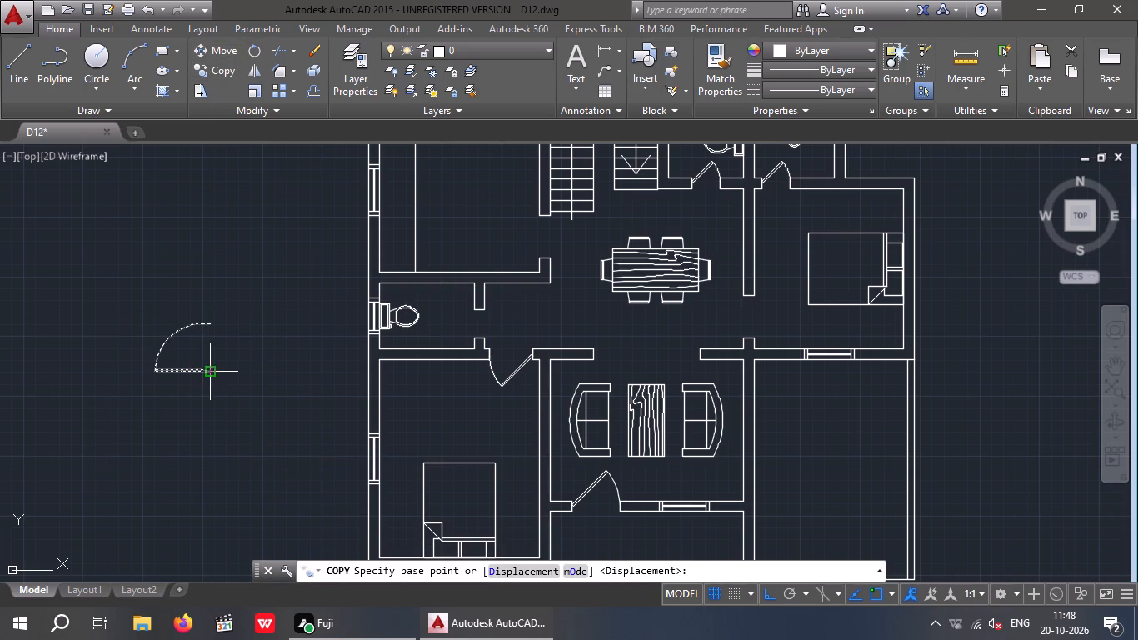
pyautogui.click(212, 373)
pyautogui.moveTo(461, 435); pyautogui.dragTo(431, 505, button='middle')
pyautogui.scroll(3, 462, 428)
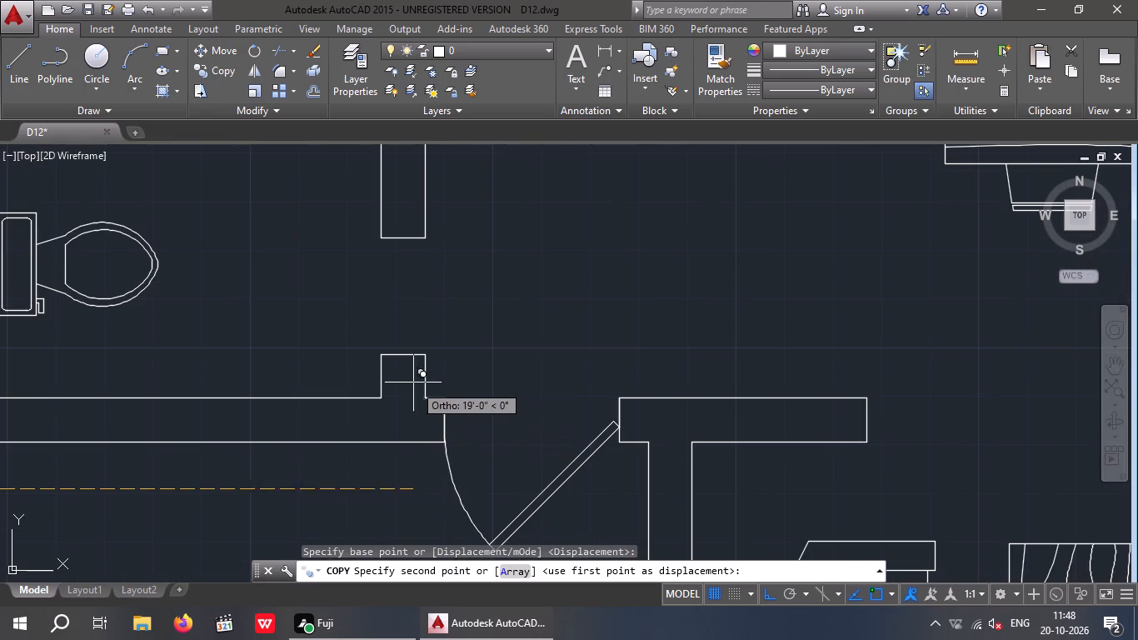
pyautogui.click(427, 358)
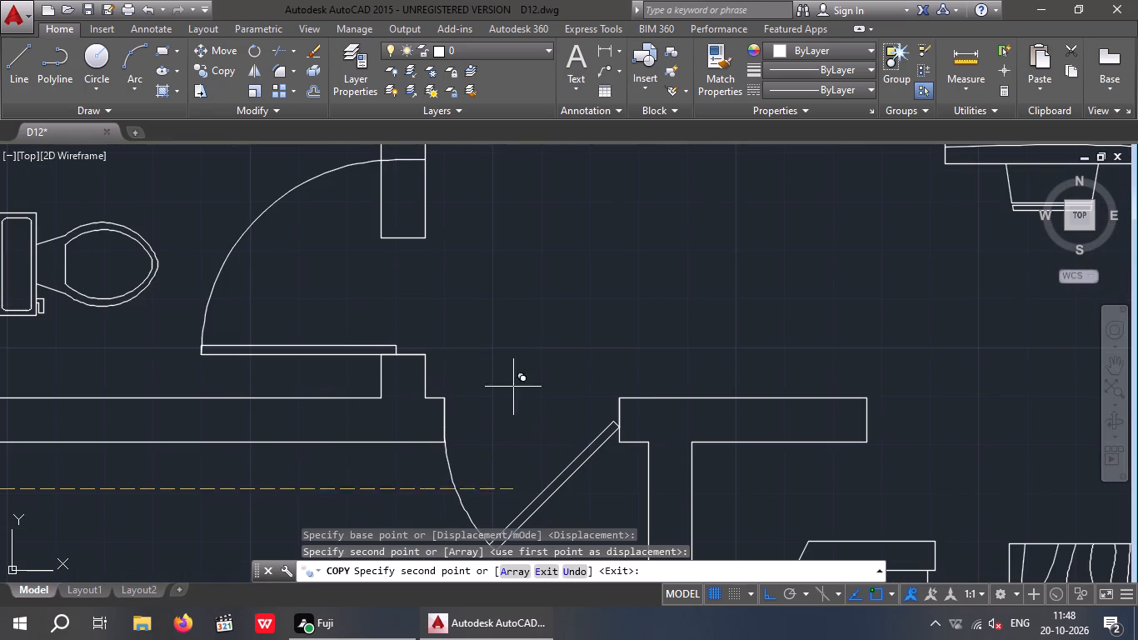
pyautogui.moveTo(513, 357); pyautogui.dragTo(437, 607, button='middle')
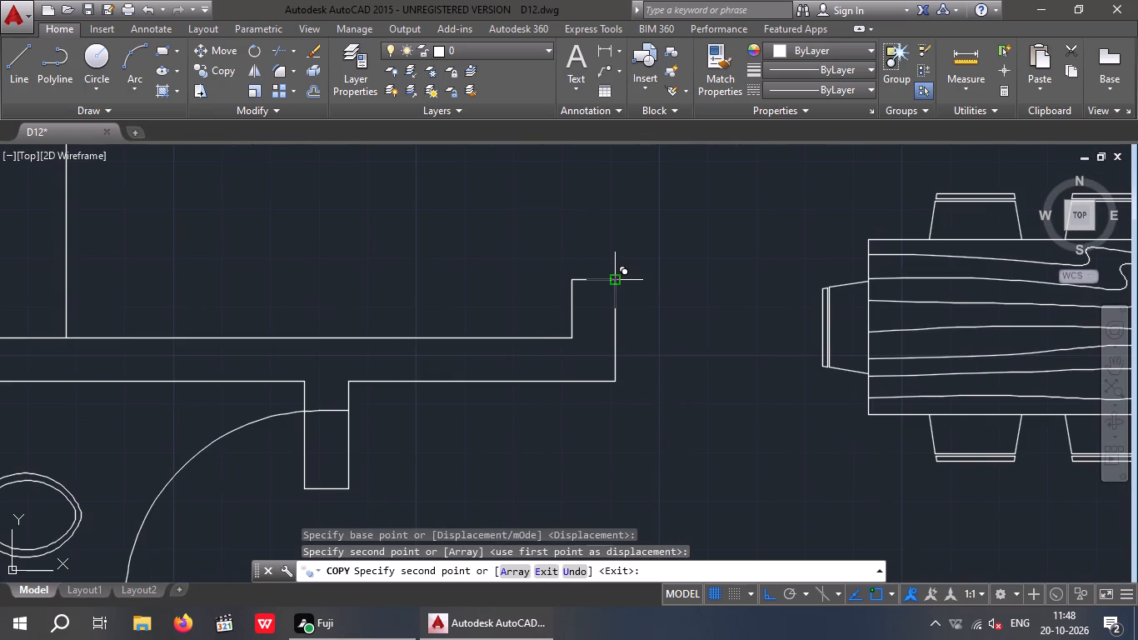
pyautogui.click(617, 278)
pyautogui.scroll(-4, 621, 297)
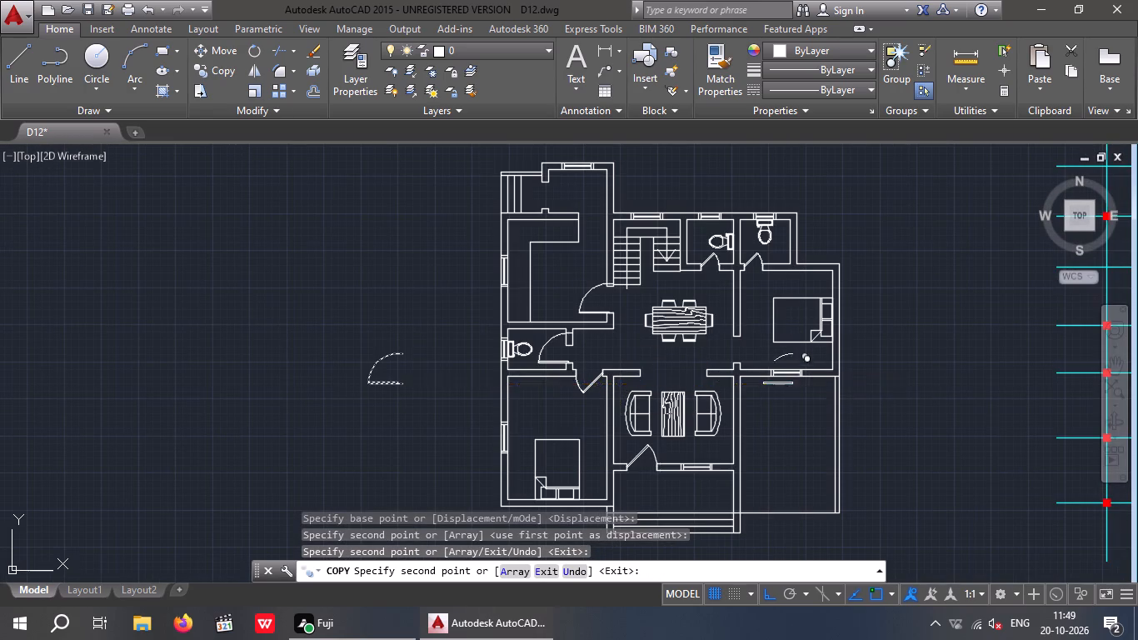
pyautogui.press('Escape')
# Flip the spare door block beside the plan horizontally so its leaf extends the opposite way.
pyautogui.click(383, 382)
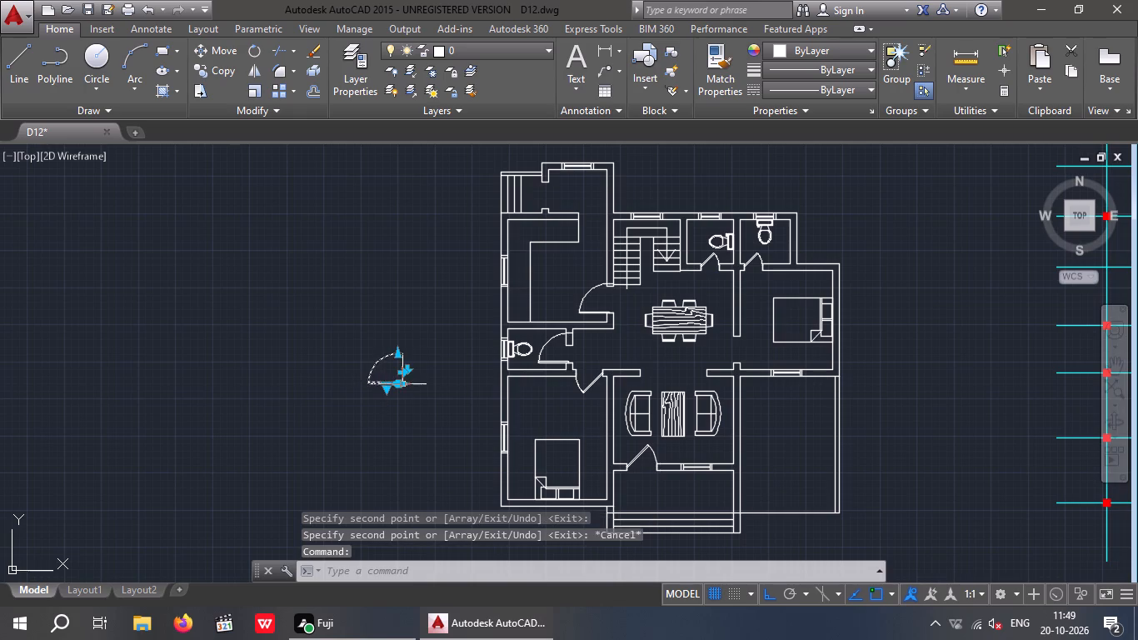
pyautogui.scroll(3, 417, 381)
pyautogui.click(350, 348)
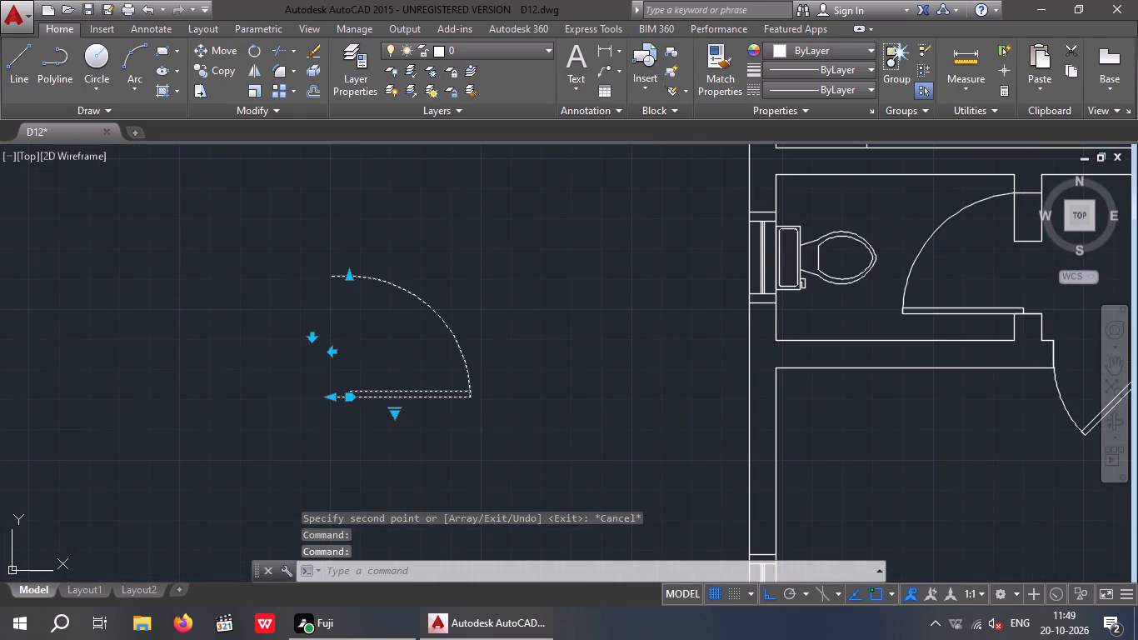
# Copy the flipped spare door block, with Ortho off, onto the lower jamb of the upper-left entrance doorway.
pyautogui.click(767, 596)
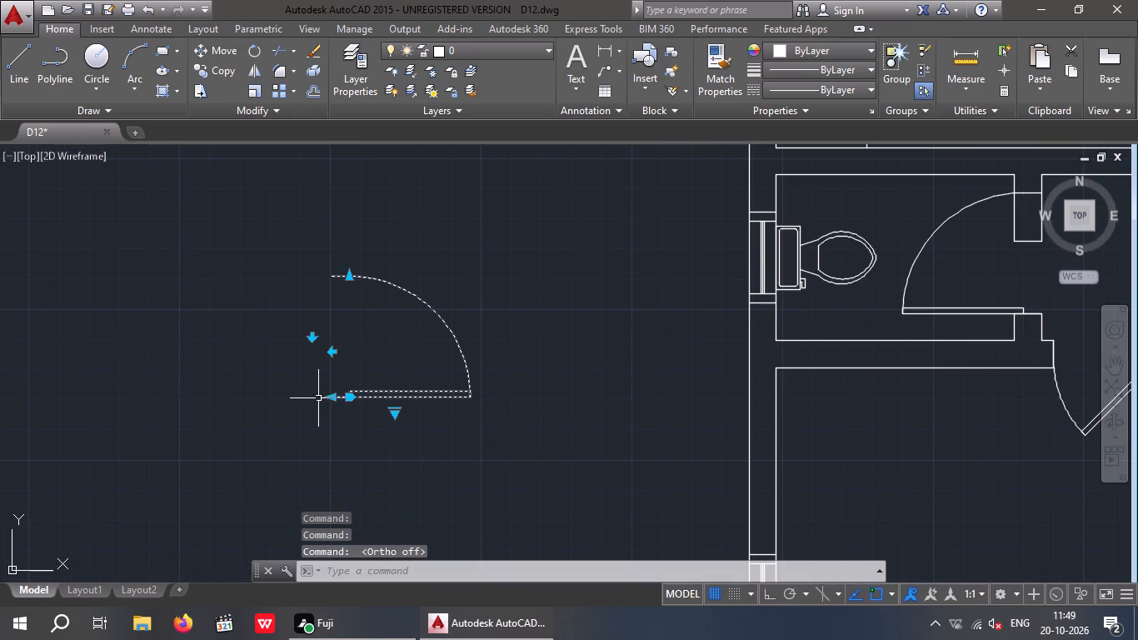
pyautogui.click(219, 72)
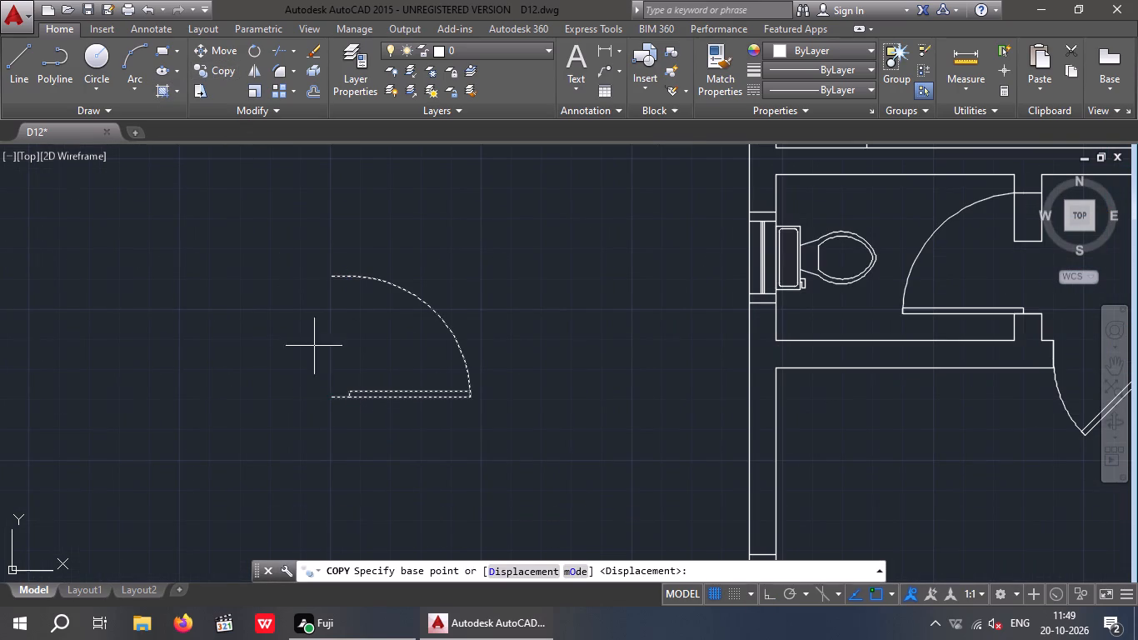
pyautogui.click(329, 400)
pyautogui.scroll(-3, 463, 395)
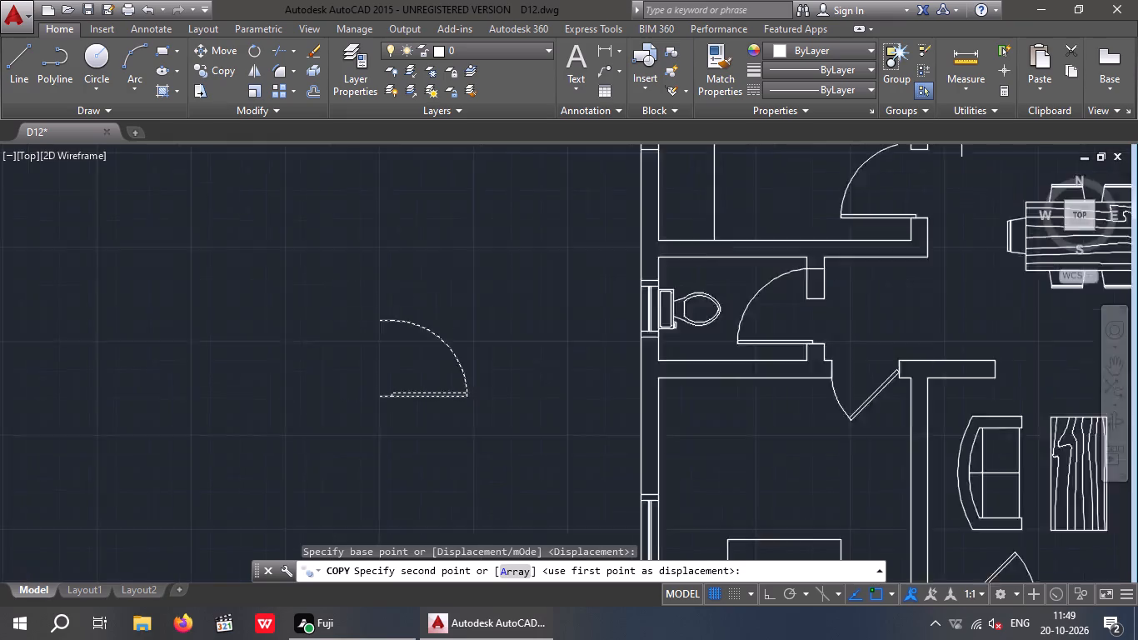
pyautogui.moveTo(410, 510); pyautogui.dragTo(391, 596, button='middle')
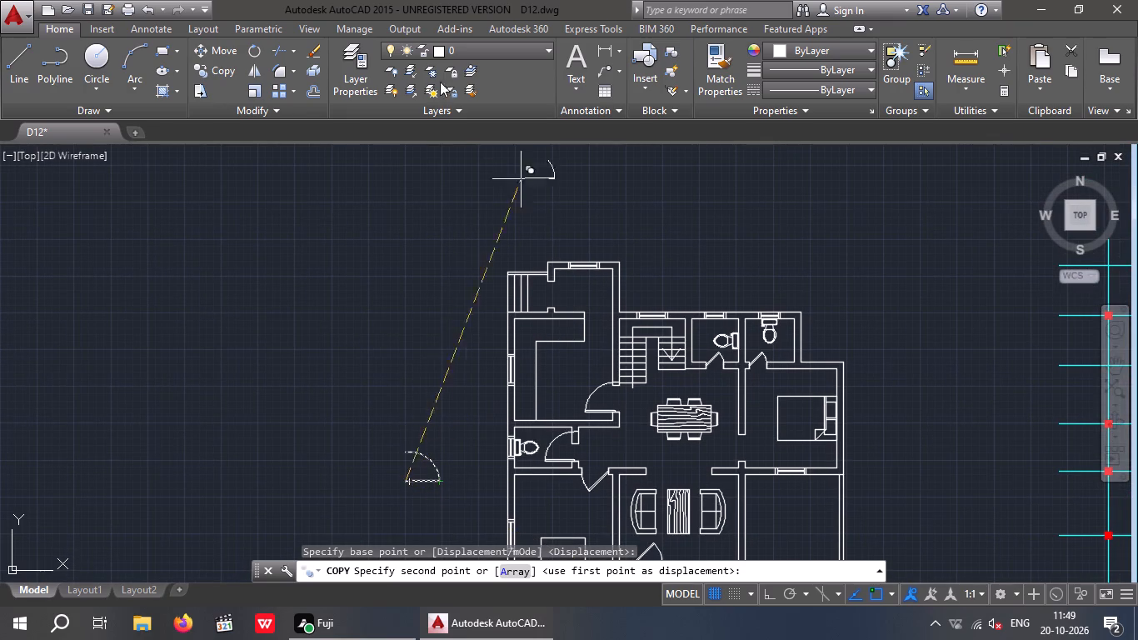
pyautogui.scroll(3, 569, 293)
pyautogui.scroll(2, 477, 343)
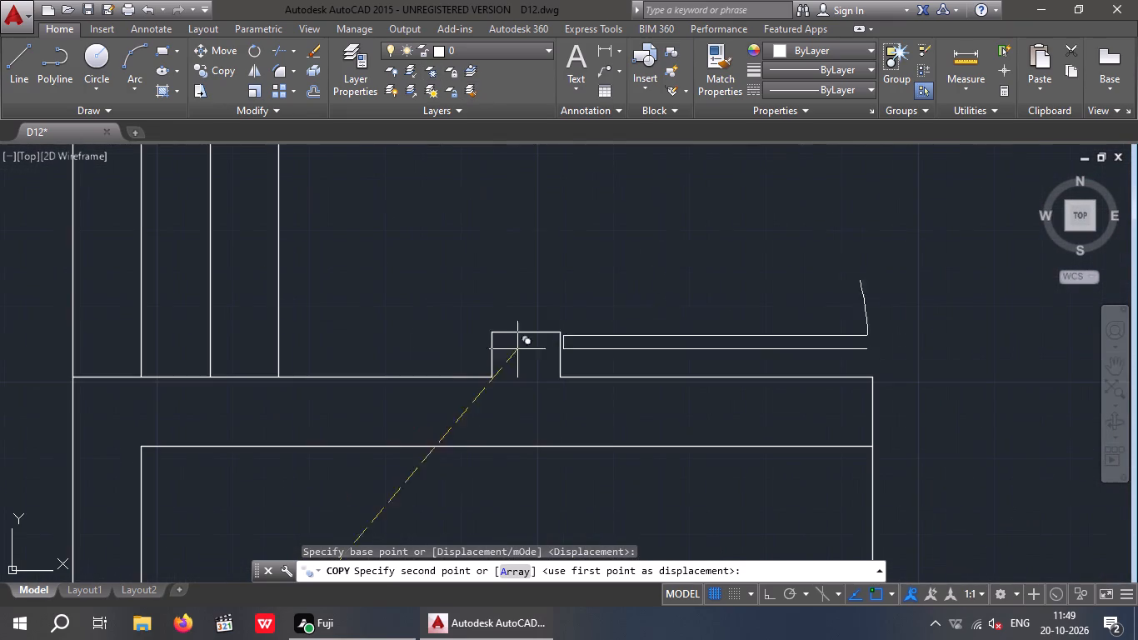
pyautogui.click(491, 336)
pyautogui.scroll(-5, 552, 307)
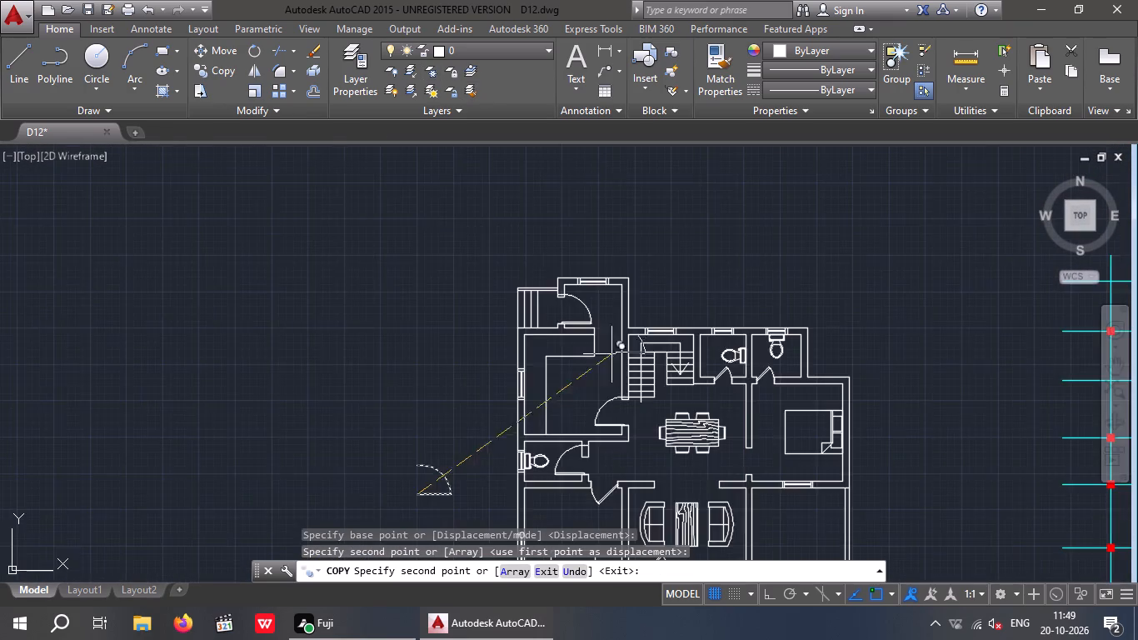
# Place another copy of the flipped door on the lower jamb of the right bedroom's doorway.
pyautogui.scroll(-1, 635, 356)
pyautogui.scroll(3, 683, 418)
pyautogui.scroll(2, 749, 451)
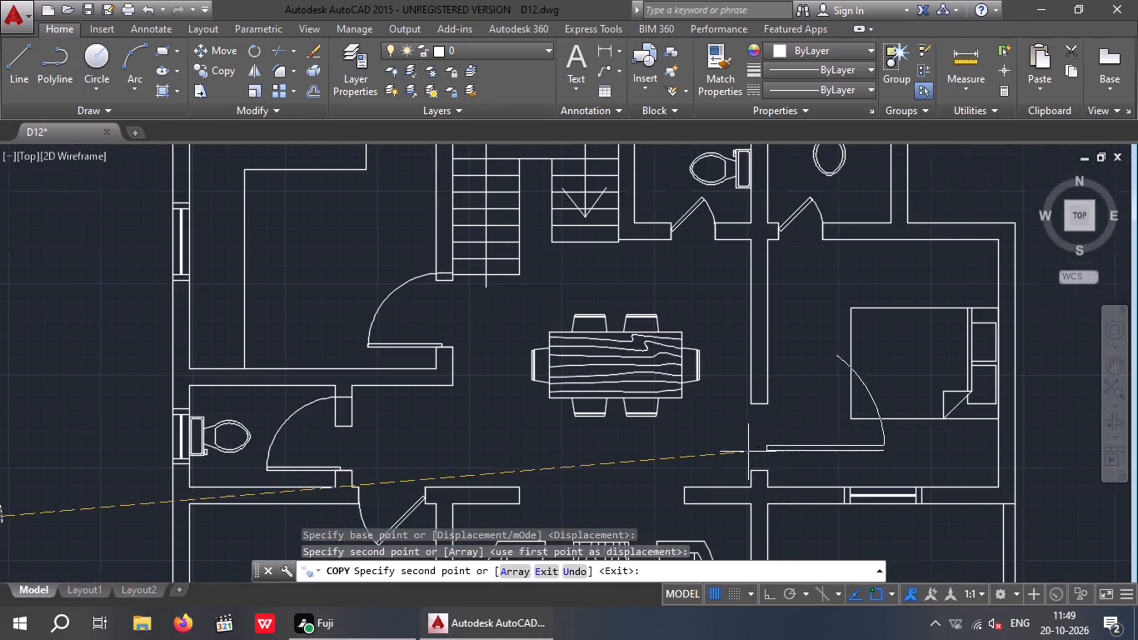
pyautogui.scroll(1, 748, 452)
pyautogui.moveTo(752, 487); pyautogui.dragTo(723, 365, button='middle')
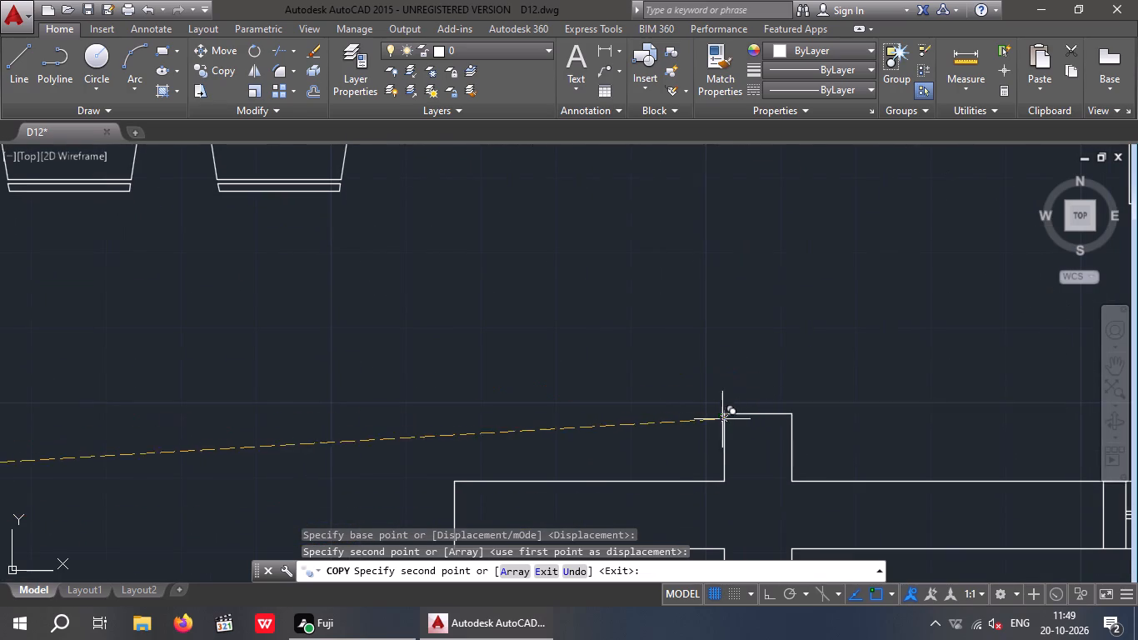
pyautogui.click(727, 417)
pyautogui.press('Escape')
# Shorten the right bedroom door's width so its swing ends on the upper jamb.
pyautogui.moveTo(668, 342); pyautogui.dragTo(595, 478, button='middle')
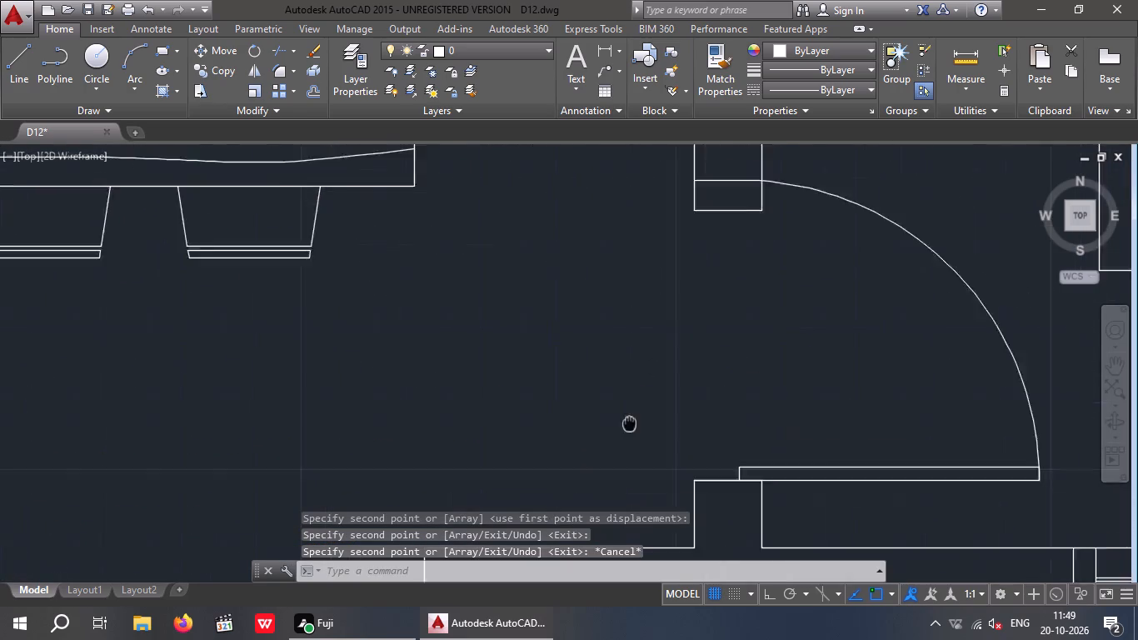
pyautogui.moveTo(595, 478); pyautogui.dragTo(551, 534, button='middle')
pyautogui.moveTo(801, 259); pyautogui.dragTo(761, 355)
pyautogui.click(761, 356)
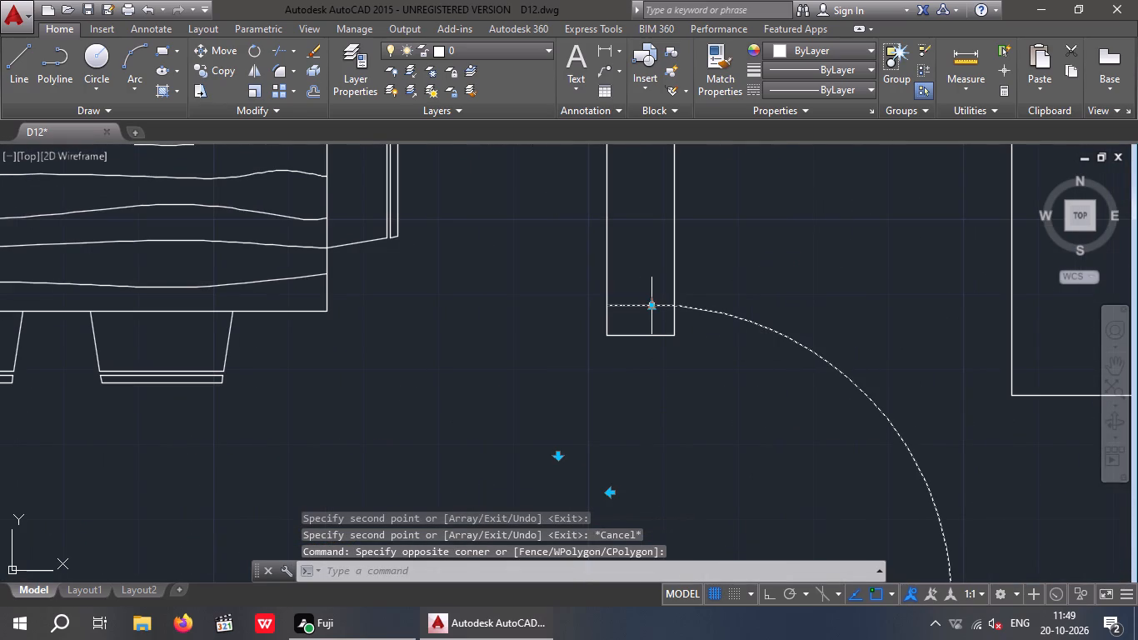
pyautogui.click(654, 305)
pyautogui.click(656, 335)
pyautogui.scroll(-4, 661, 323)
pyautogui.press('Escape')
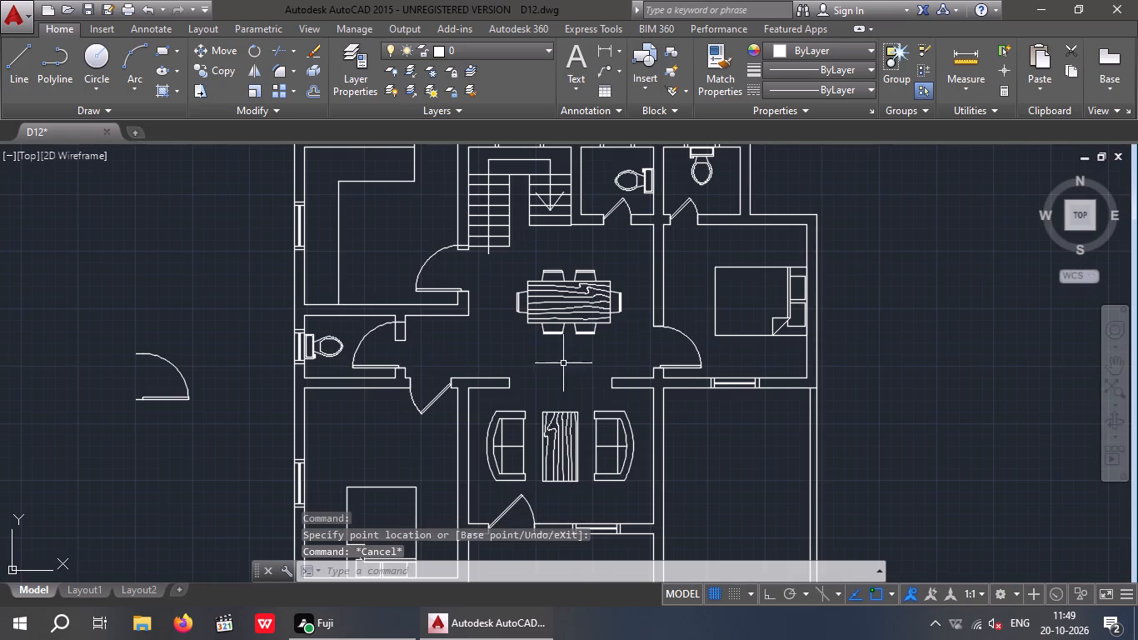
# Shorten the left toilet door's width so its swing ends on the upper jamb.
pyautogui.scroll(3, 372, 327)
pyautogui.moveTo(396, 353); pyautogui.dragTo(377, 345)
pyautogui.click(351, 316)
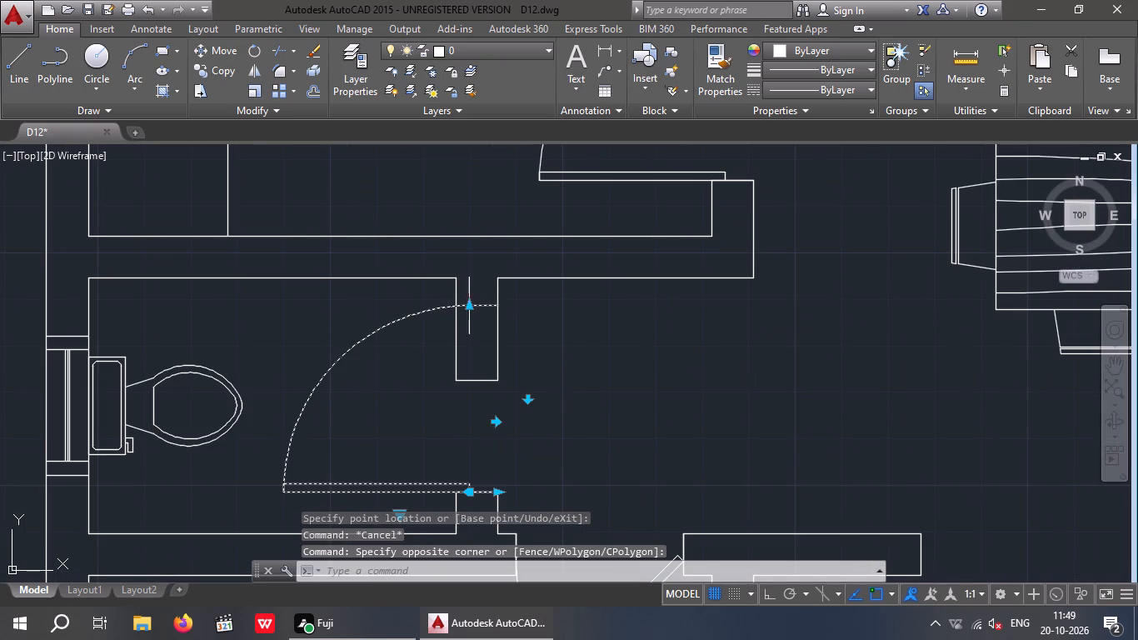
pyautogui.moveTo(468, 307); pyautogui.dragTo(470, 322)
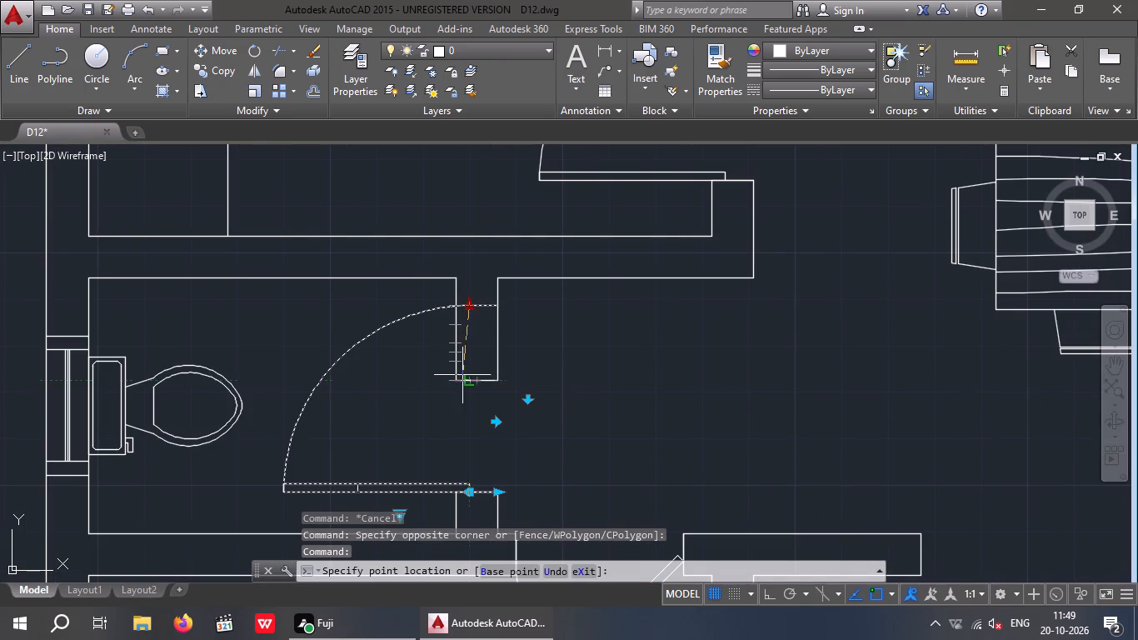
pyautogui.click(463, 380)
pyautogui.scroll(-1, 574, 352)
pyautogui.press('Escape')
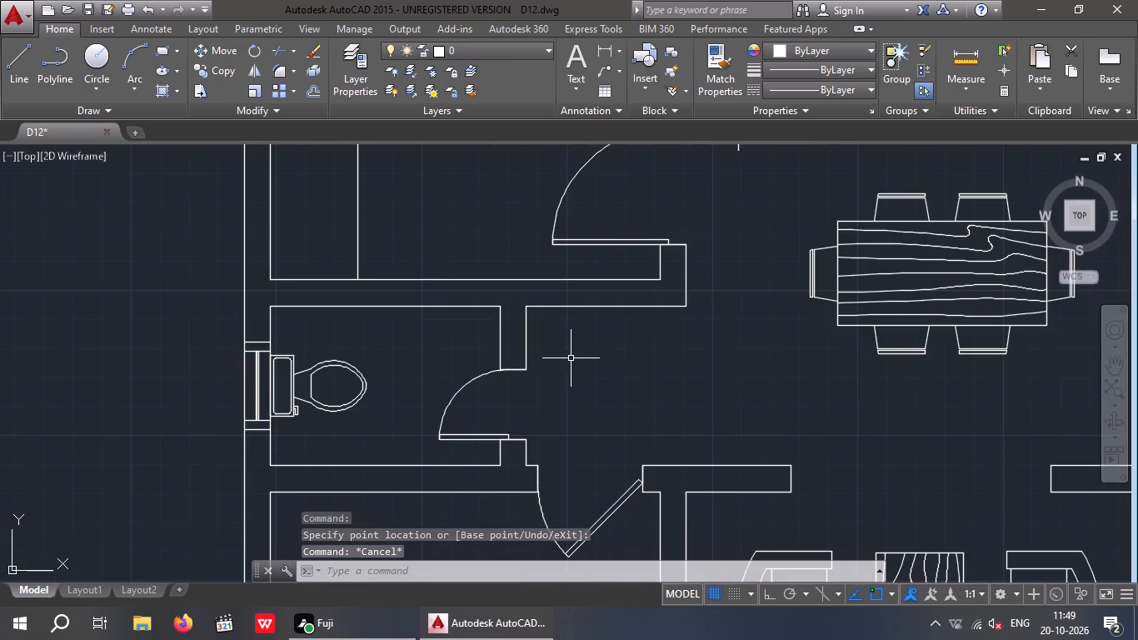
# Shorten the width of the door beside the stairs so its swing ends on the upper jamb.
pyautogui.scroll(-1, 603, 367)
pyautogui.moveTo(601, 368); pyautogui.dragTo(519, 494, button='middle')
pyautogui.moveTo(543, 372); pyautogui.dragTo(530, 372)
pyautogui.click(502, 345)
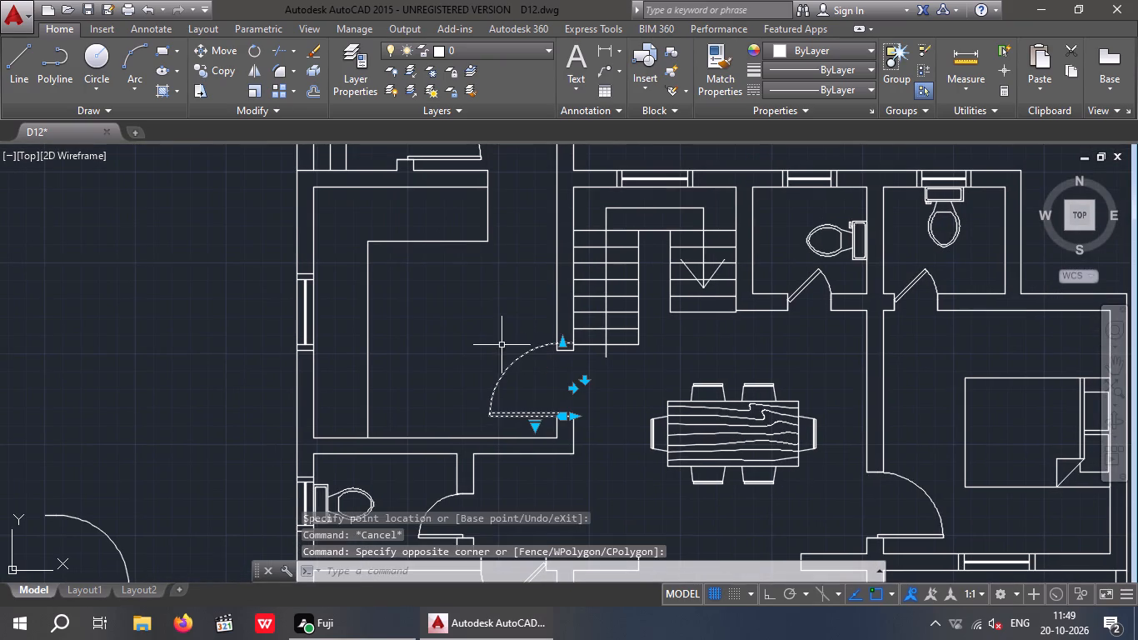
pyautogui.scroll(2, 576, 341)
pyautogui.click(541, 346)
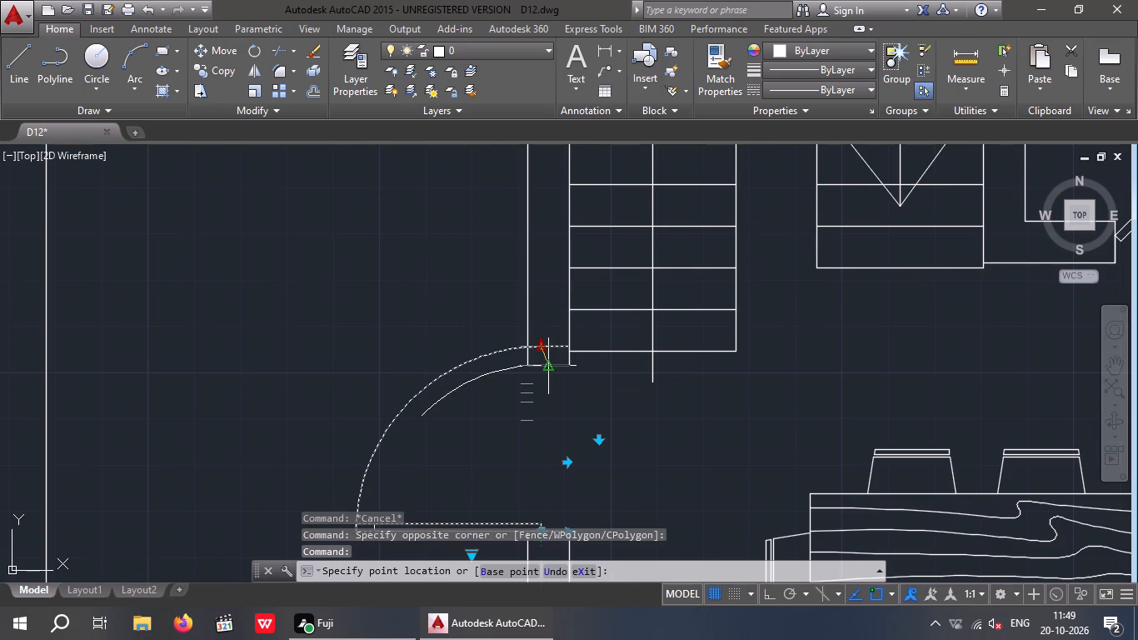
pyautogui.click(547, 367)
pyautogui.press('Escape')
# Shorten the upper-left entrance door's width so its swing ends on the upper jamb.
pyautogui.moveTo(462, 299); pyautogui.dragTo(479, 433, button='middle')
pyautogui.scroll(-2, 467, 314)
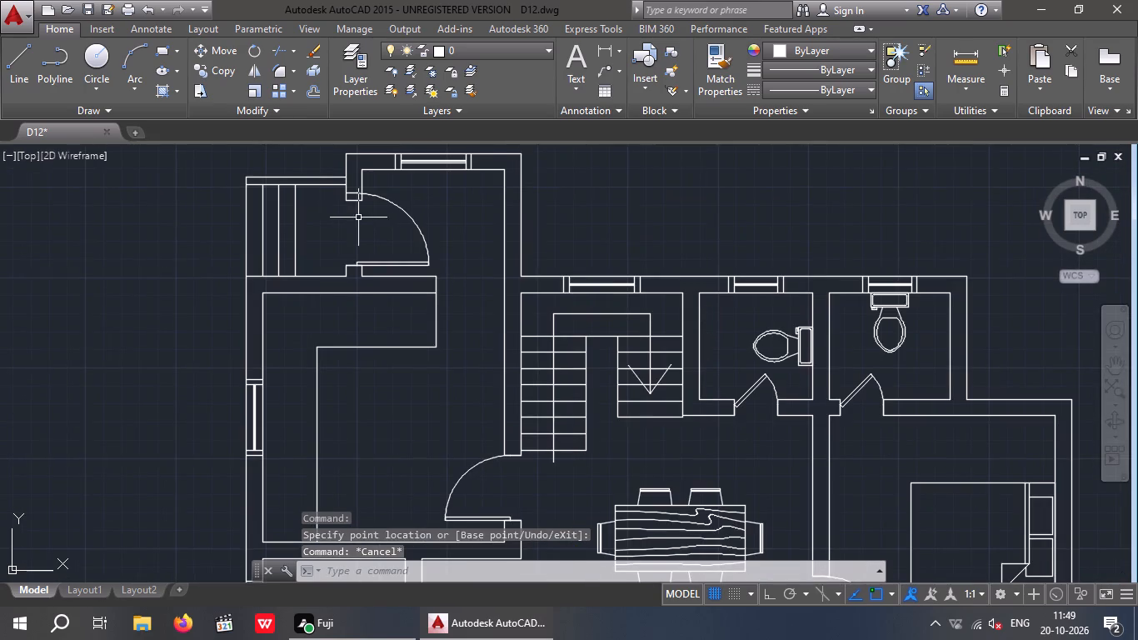
pyautogui.scroll(3, 360, 196)
pyautogui.moveTo(426, 231); pyautogui.dragTo(413, 202)
pyautogui.click(403, 167)
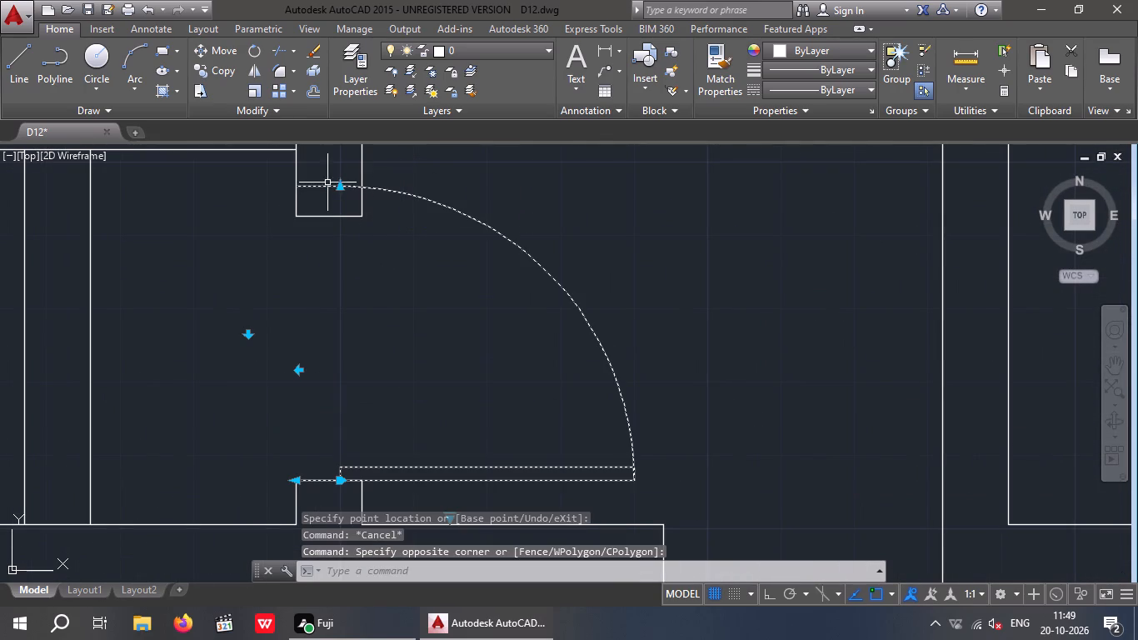
pyautogui.click(340, 187)
pyautogui.click(340, 216)
pyautogui.press('Escape')
# Set the left toilet door's opening angle to Open 45º.
pyautogui.scroll(-2, 367, 223)
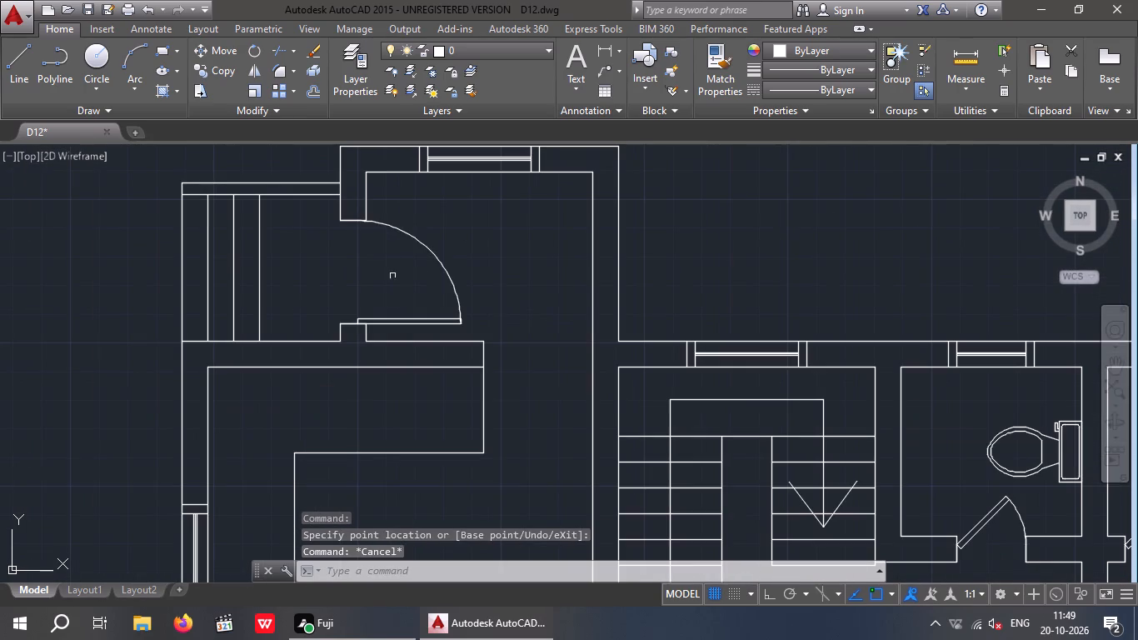
pyautogui.scroll(-2, 467, 256)
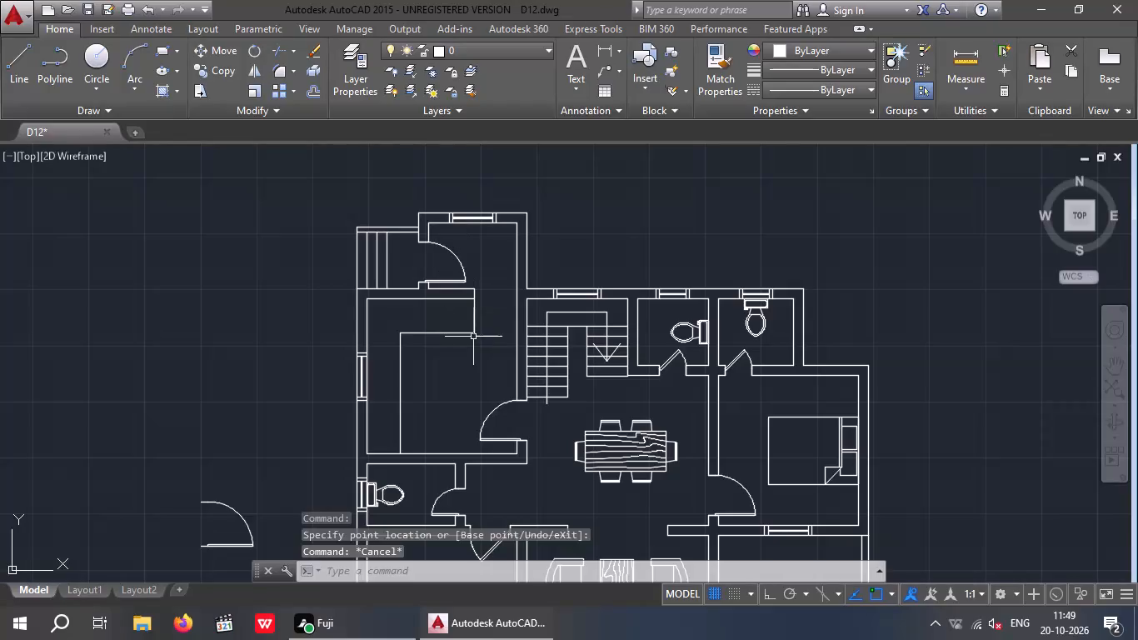
pyautogui.moveTo(445, 505); pyautogui.dragTo(427, 412, button='middle')
pyautogui.scroll(1, 427, 426)
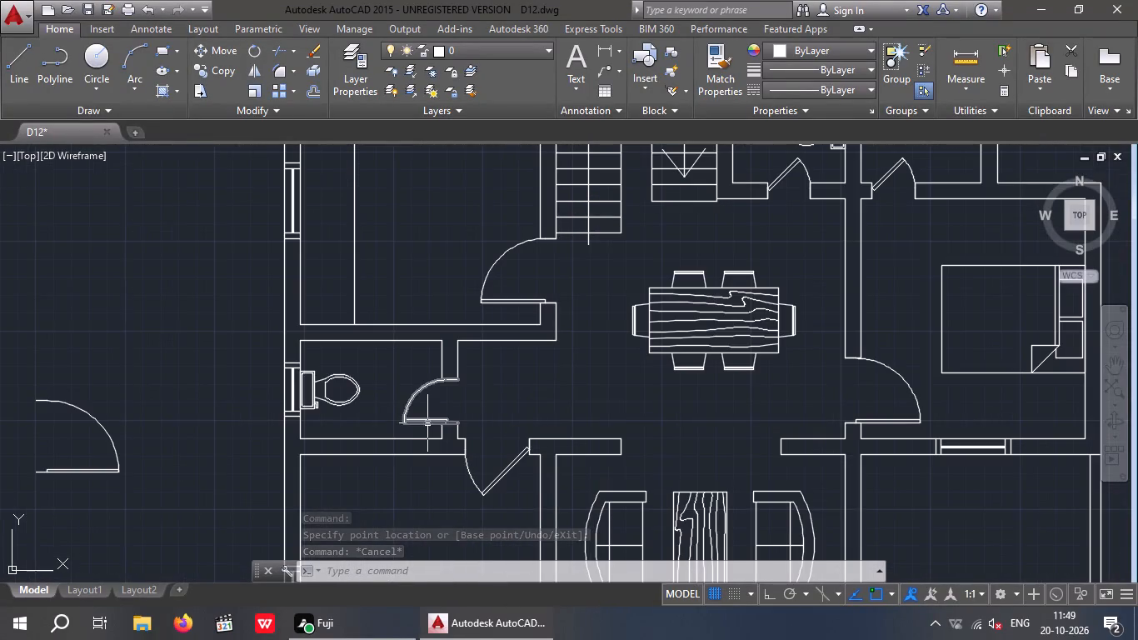
pyautogui.click(426, 407)
pyautogui.click(402, 392)
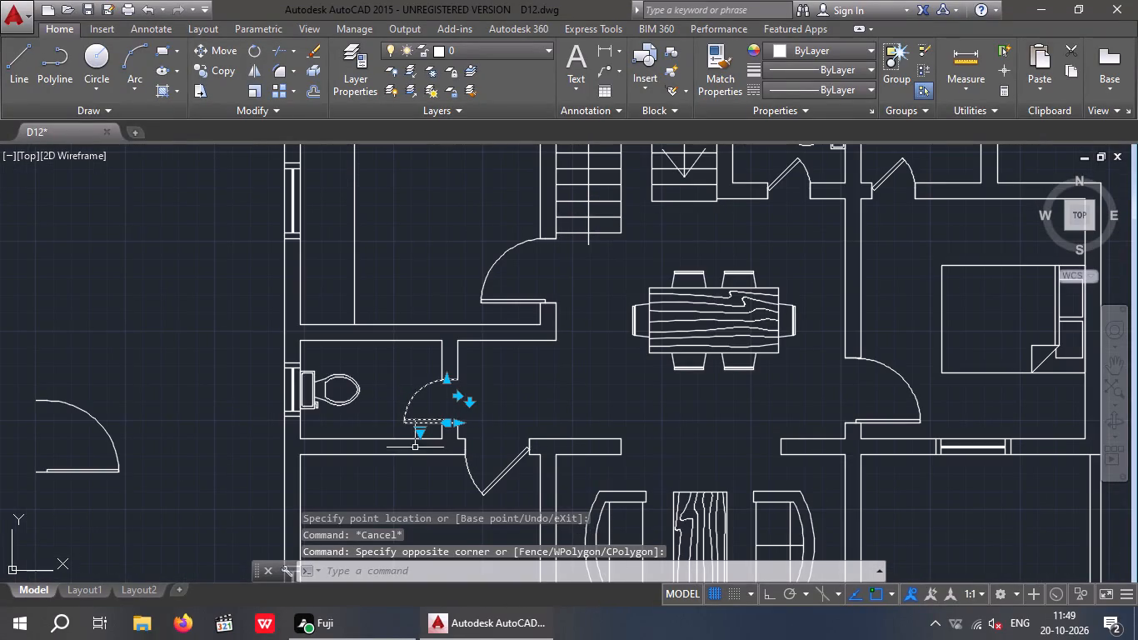
pyautogui.scroll(3, 419, 437)
pyautogui.click(416, 425)
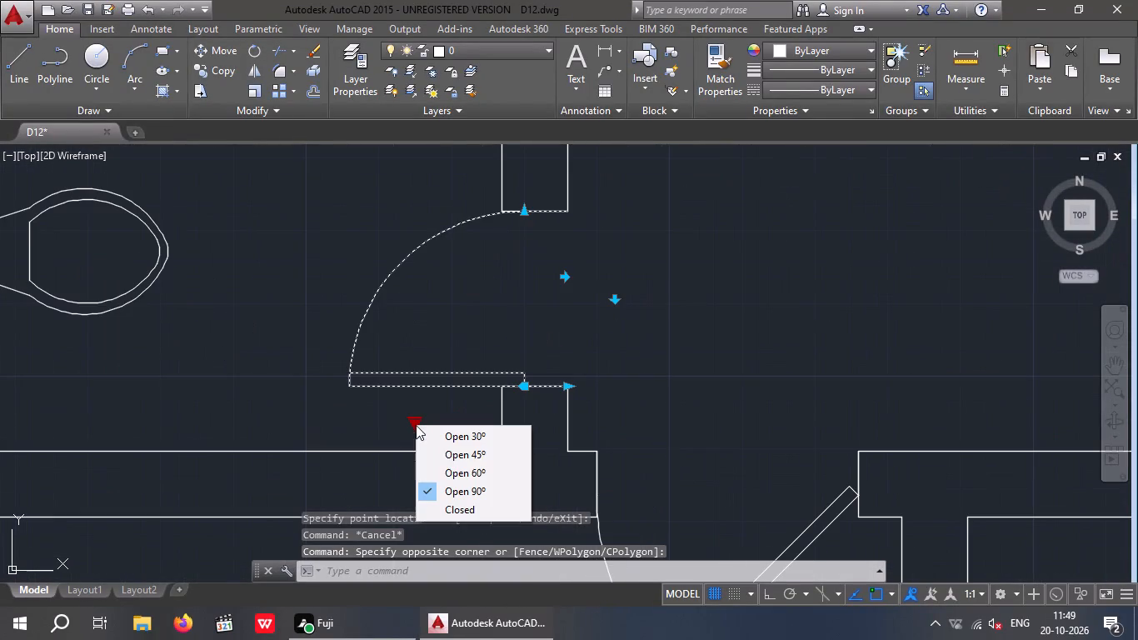
pyautogui.click(447, 458)
# Set the right bedroom door's opening angle to Open 45º.
pyautogui.scroll(-2, 438, 361)
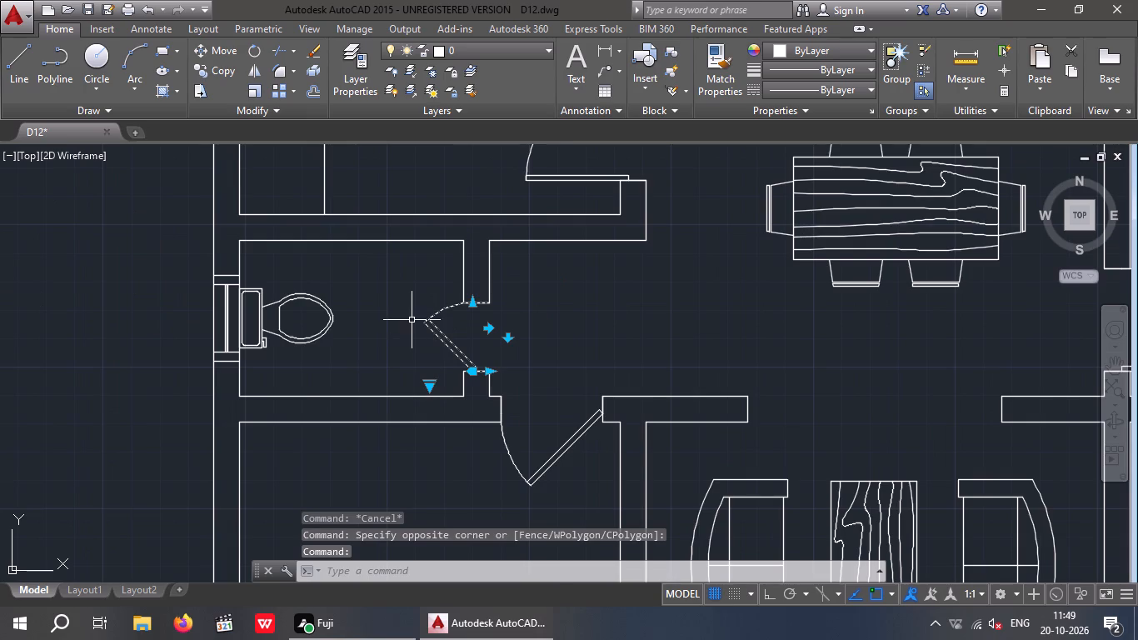
pyautogui.scroll(-1, 412, 328)
pyautogui.scroll(-1, 549, 357)
pyautogui.moveTo(704, 373); pyautogui.dragTo(629, 313, button='middle')
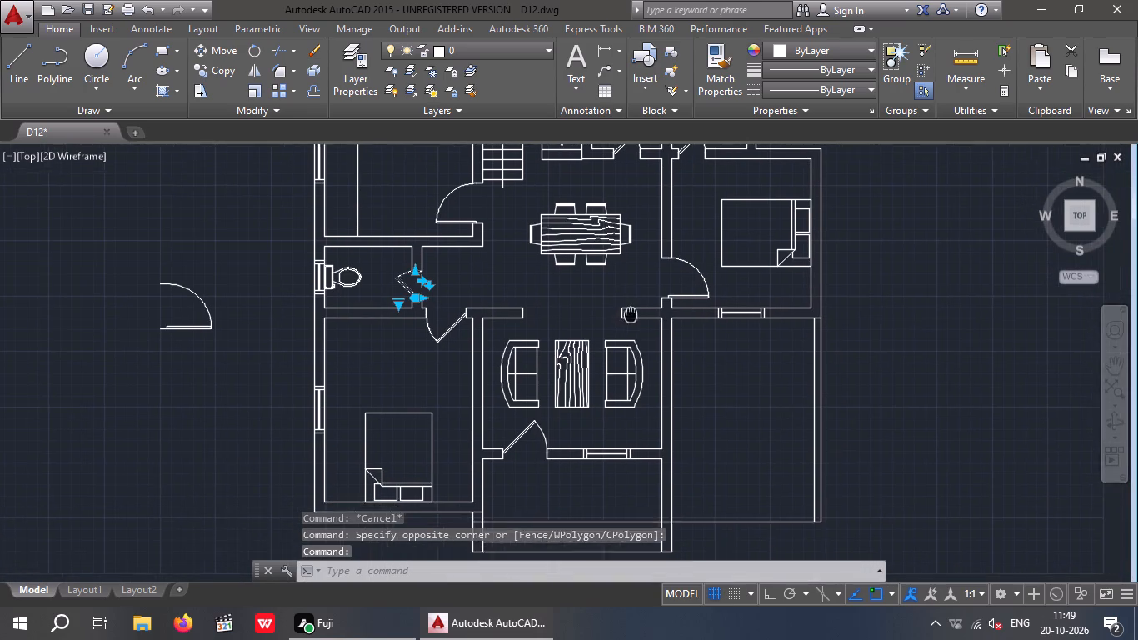
pyautogui.moveTo(633, 307); pyautogui.dragTo(562, 402, button='middle')
pyautogui.scroll(1, 611, 361)
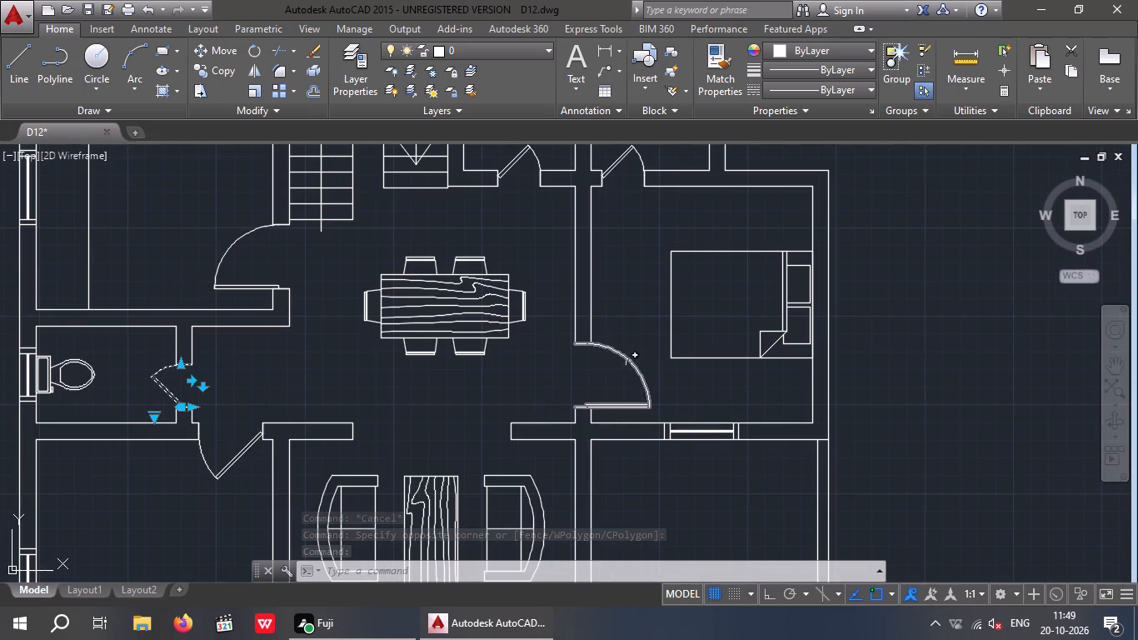
pyautogui.click(629, 362)
pyautogui.click(610, 416)
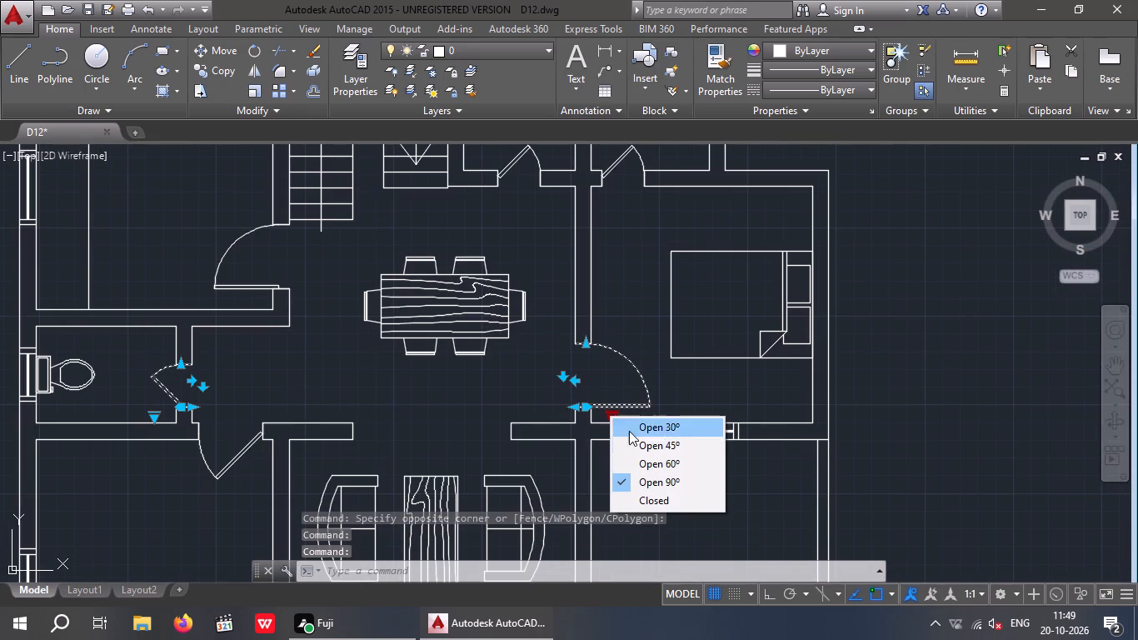
pyautogui.click(641, 445)
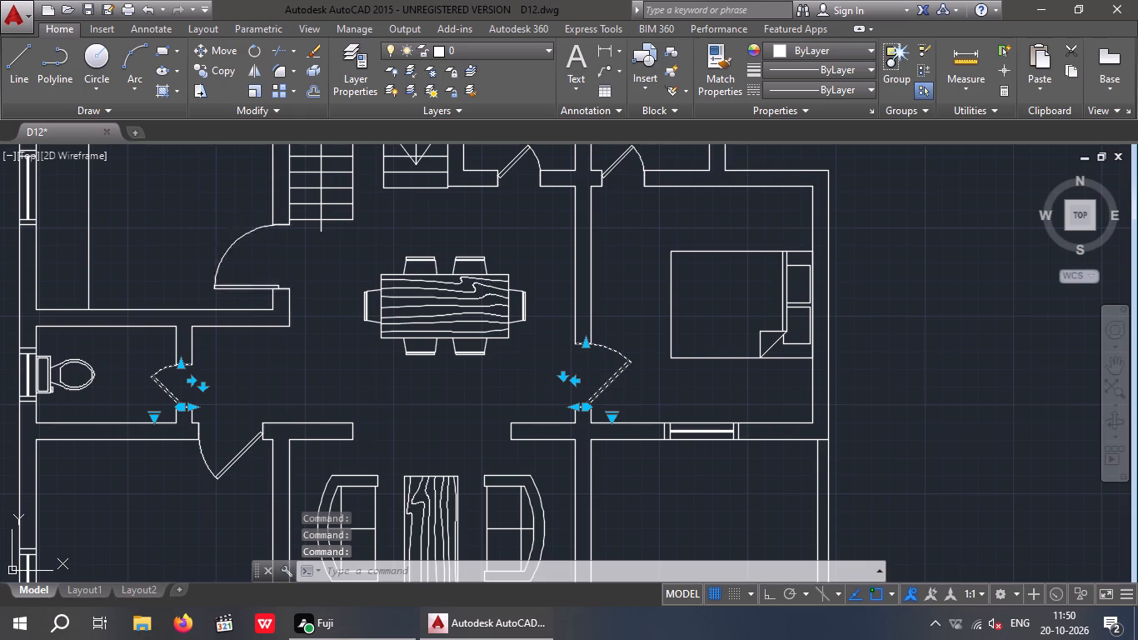
# Set the opening angle of the door beside the stairs to Open 45º.
pyautogui.click(229, 247)
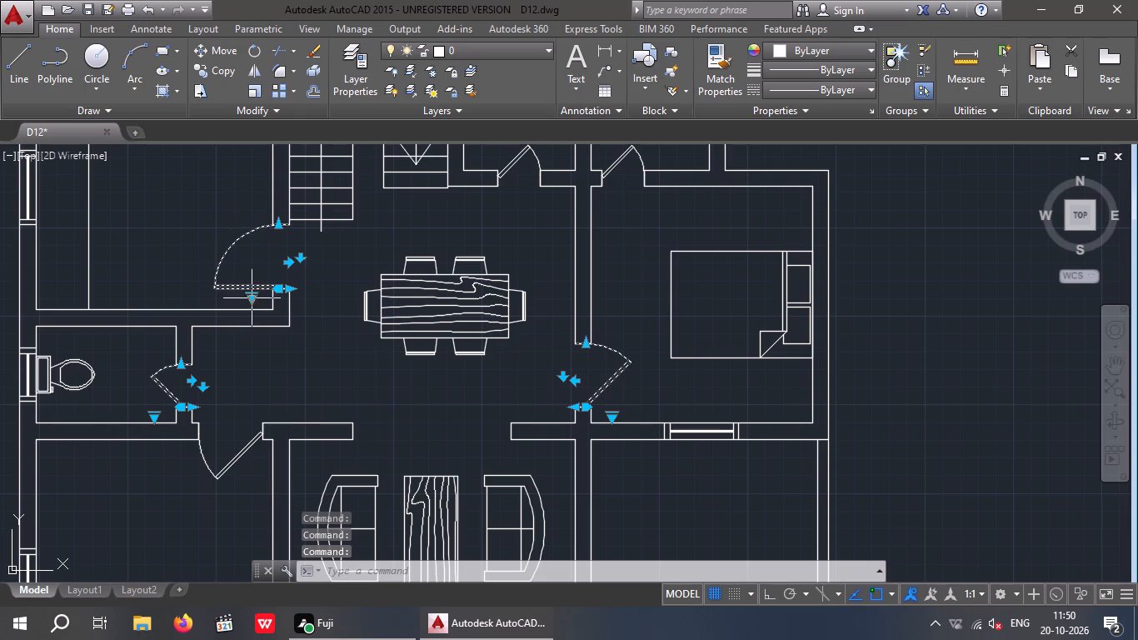
pyautogui.click(252, 297)
pyautogui.click(302, 324)
# Set the upper-left entrance door's opening angle to Open 45º and clear the door selection.
pyautogui.scroll(-1, 321, 290)
pyautogui.moveTo(321, 289); pyautogui.dragTo(320, 379, button='middle')
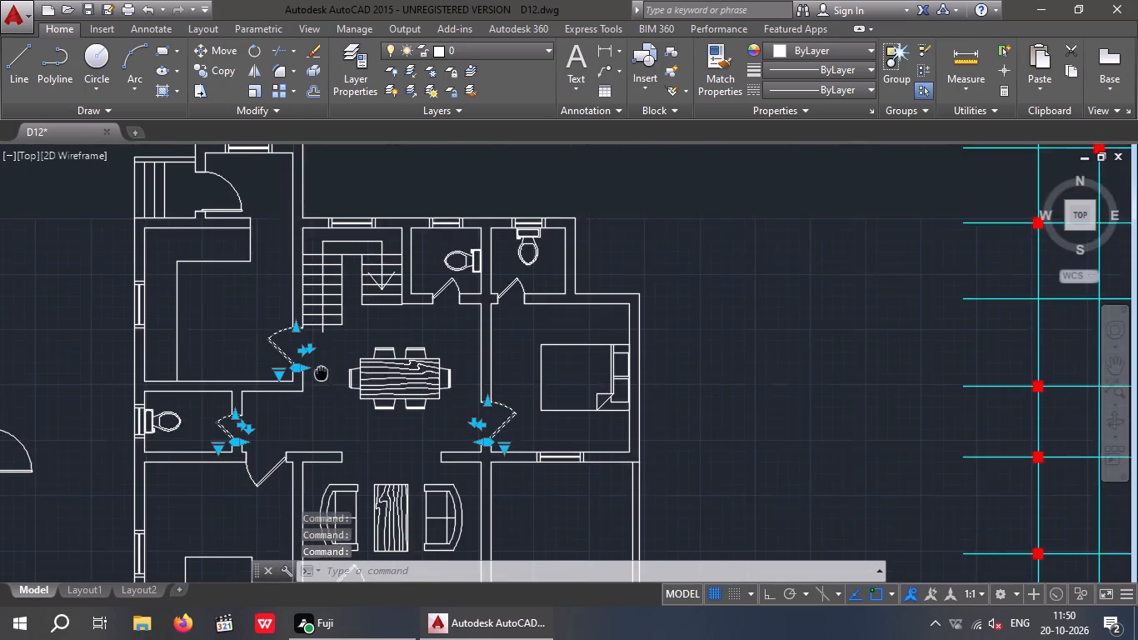
pyautogui.moveTo(320, 379); pyautogui.dragTo(314, 408, button='middle')
pyautogui.click(229, 232)
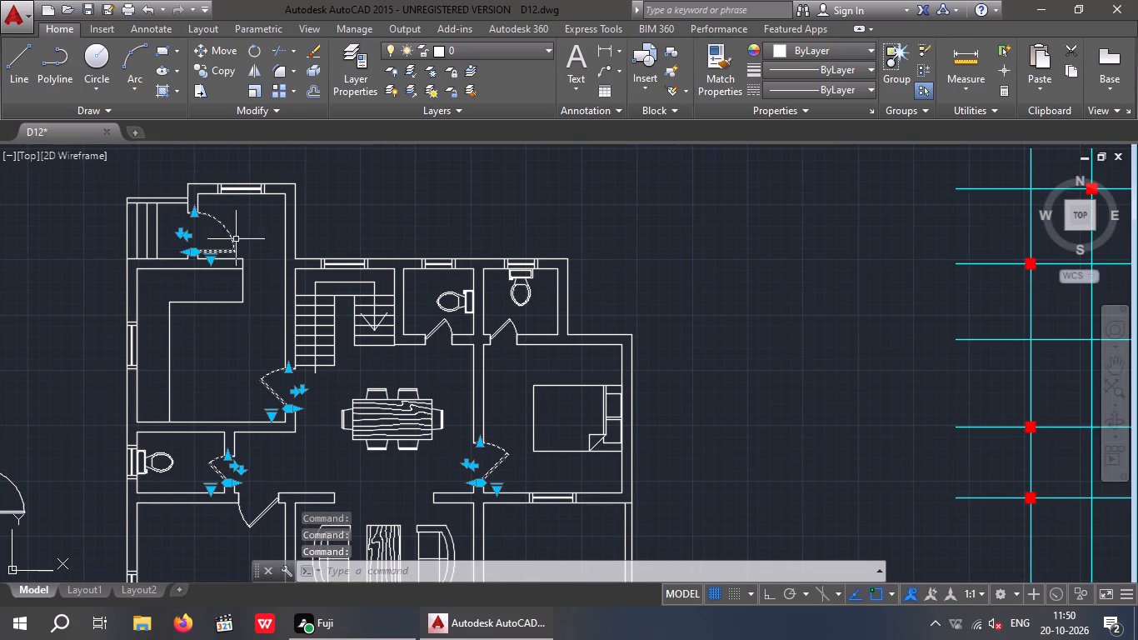
pyautogui.scroll(-1, 207, 265)
pyautogui.scroll(2, 207, 265)
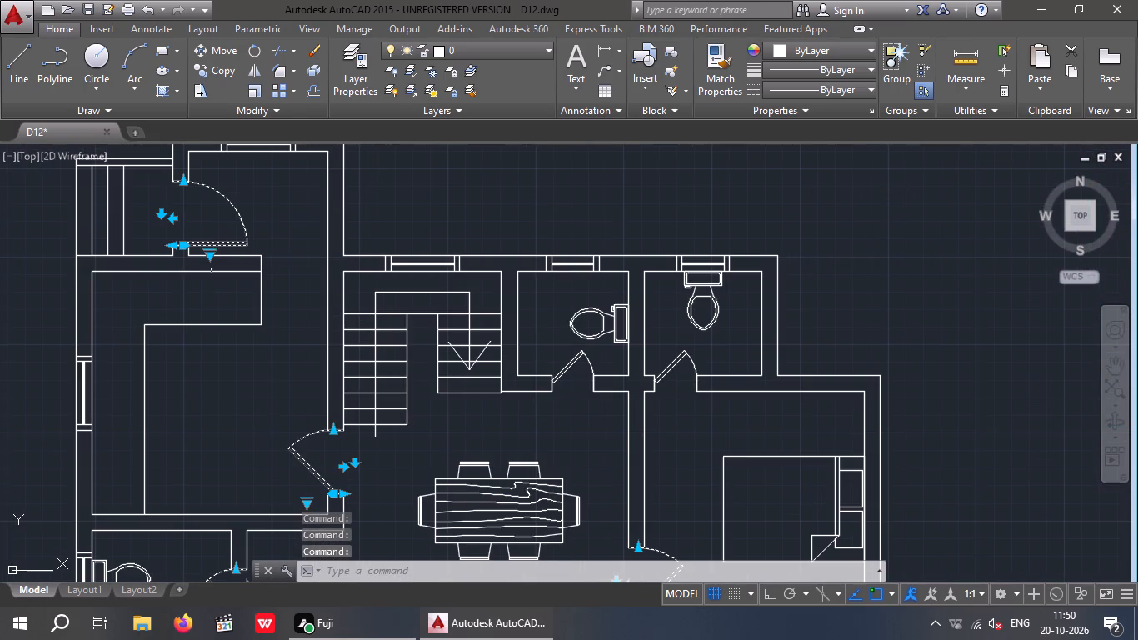
pyautogui.click(209, 257)
pyautogui.click(251, 284)
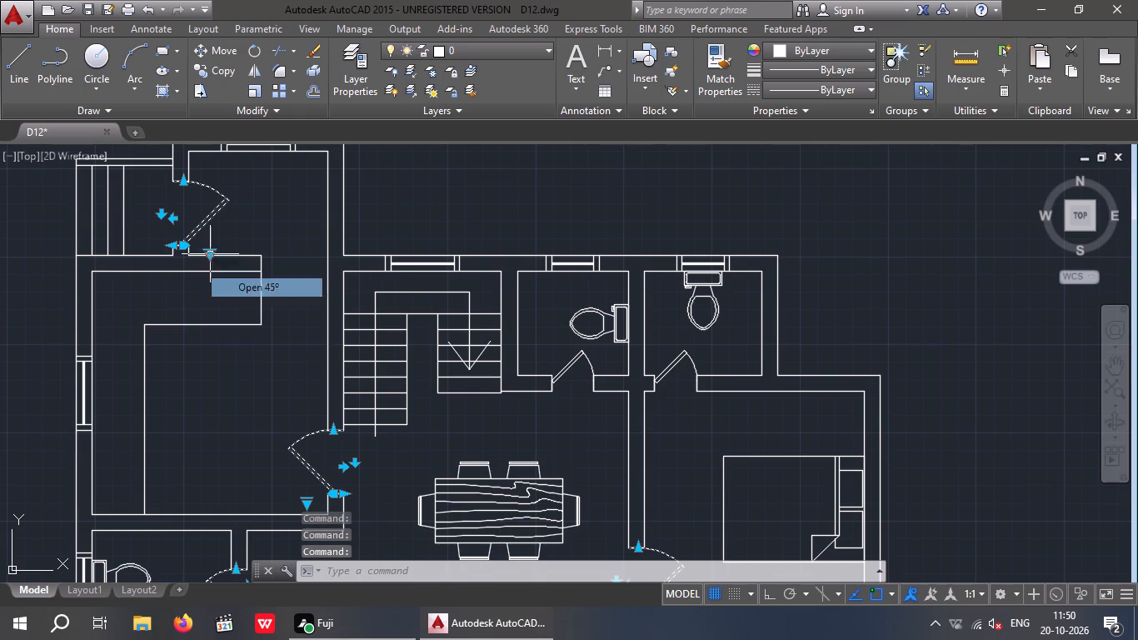
pyautogui.press('Escape')
# Delete the spare door block standing outside the floor plan, beyond its left wall.
pyautogui.scroll(-2, 234, 323)
pyautogui.moveTo(247, 360); pyautogui.dragTo(315, 322, button='middle')
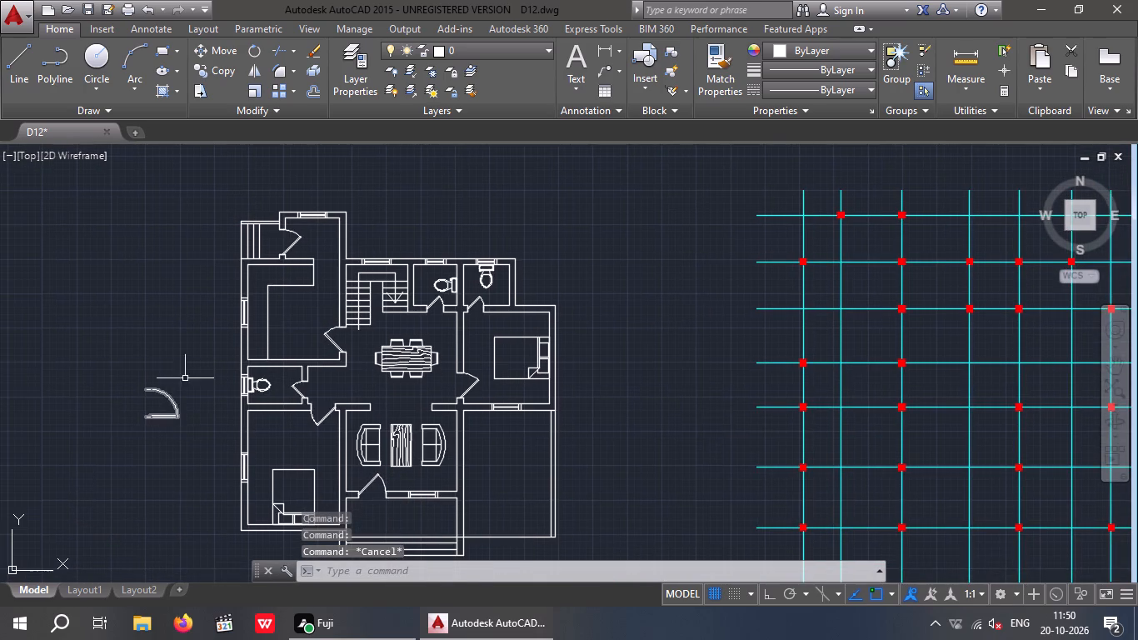
pyautogui.moveTo(185, 363); pyautogui.dragTo(153, 433)
pyautogui.click(135, 440)
pyautogui.press('Delete')
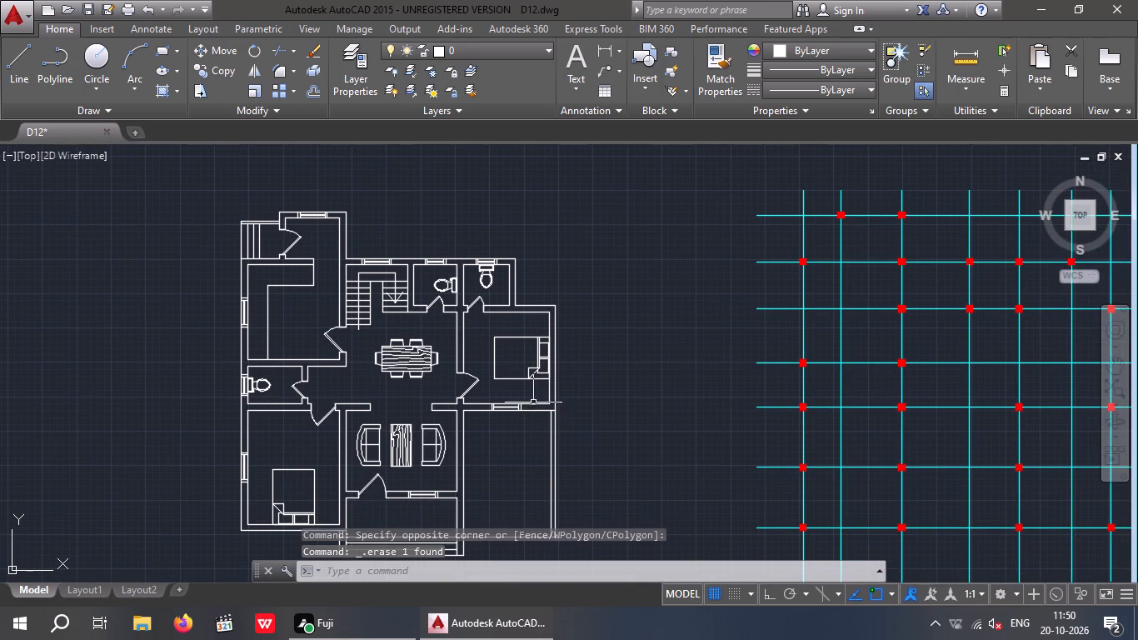
pyautogui.press('Escape')
pyautogui.press('Escape')
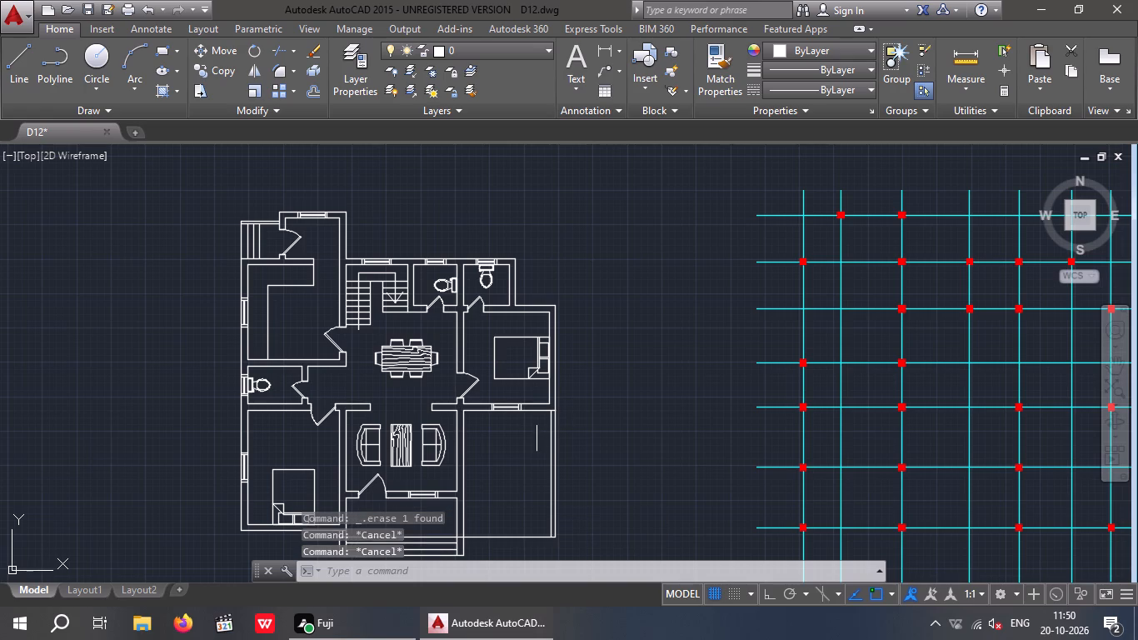
# Save the drawing D12.
pyautogui.hotkey('ctrl', 's')
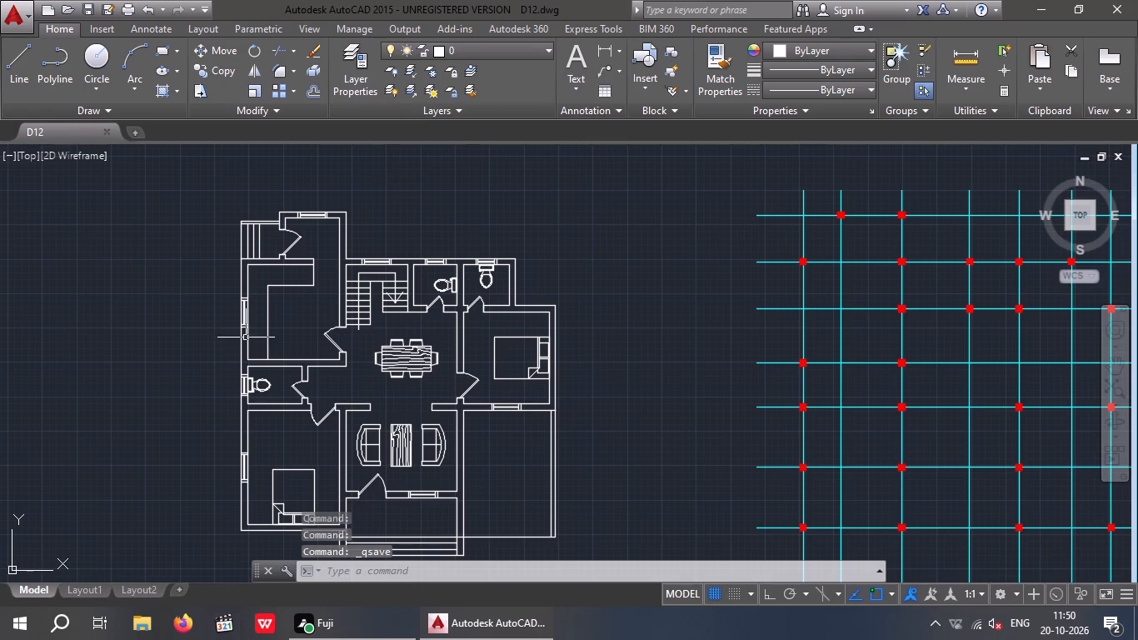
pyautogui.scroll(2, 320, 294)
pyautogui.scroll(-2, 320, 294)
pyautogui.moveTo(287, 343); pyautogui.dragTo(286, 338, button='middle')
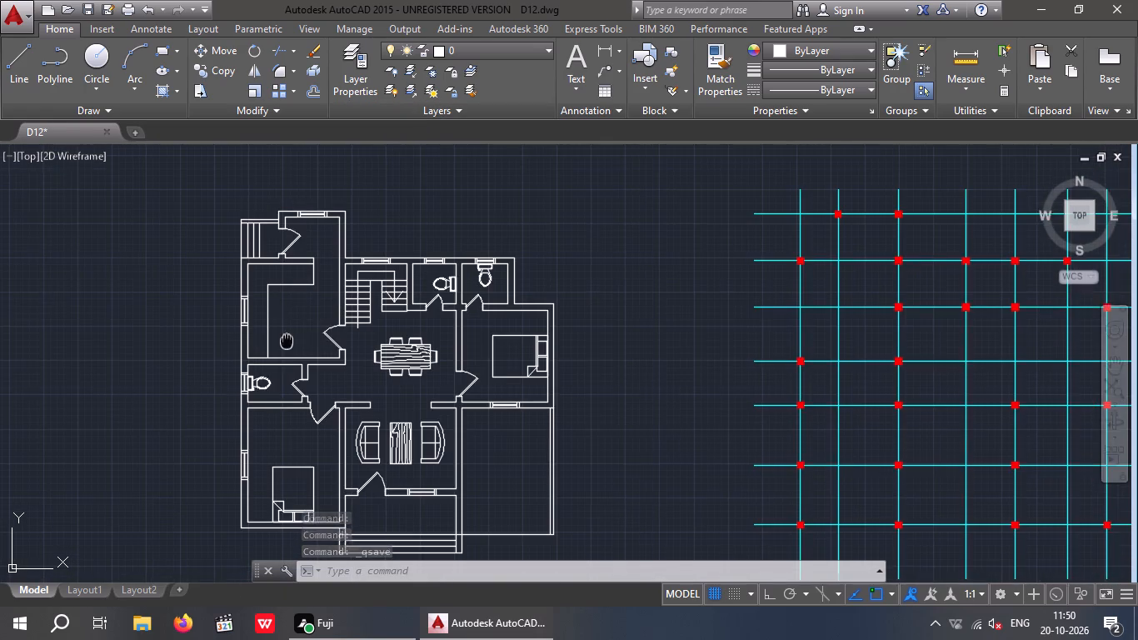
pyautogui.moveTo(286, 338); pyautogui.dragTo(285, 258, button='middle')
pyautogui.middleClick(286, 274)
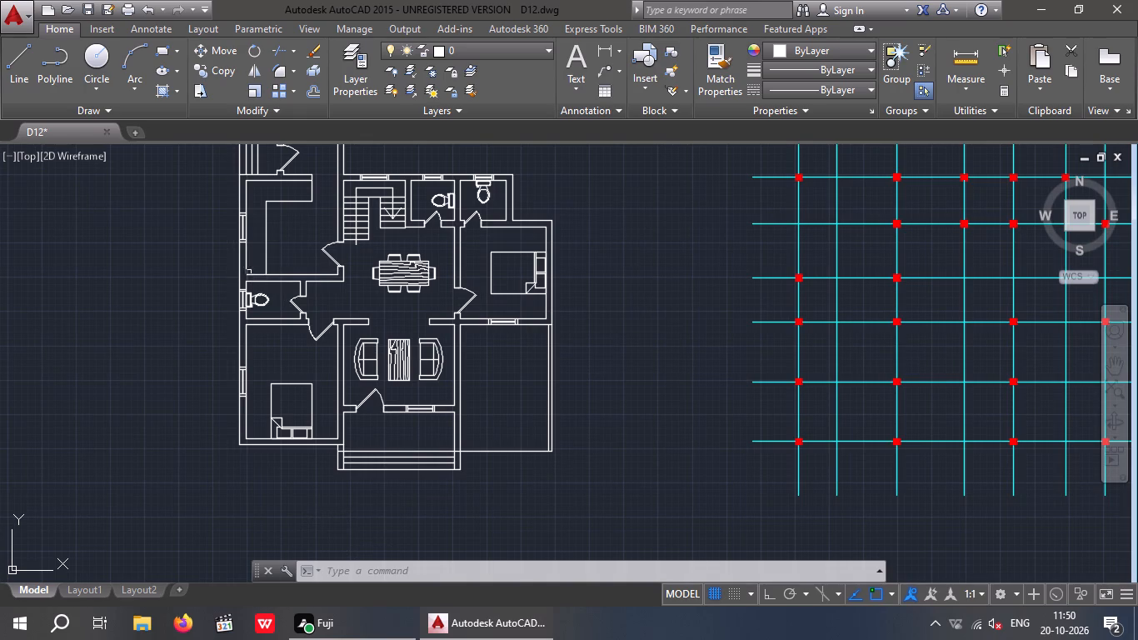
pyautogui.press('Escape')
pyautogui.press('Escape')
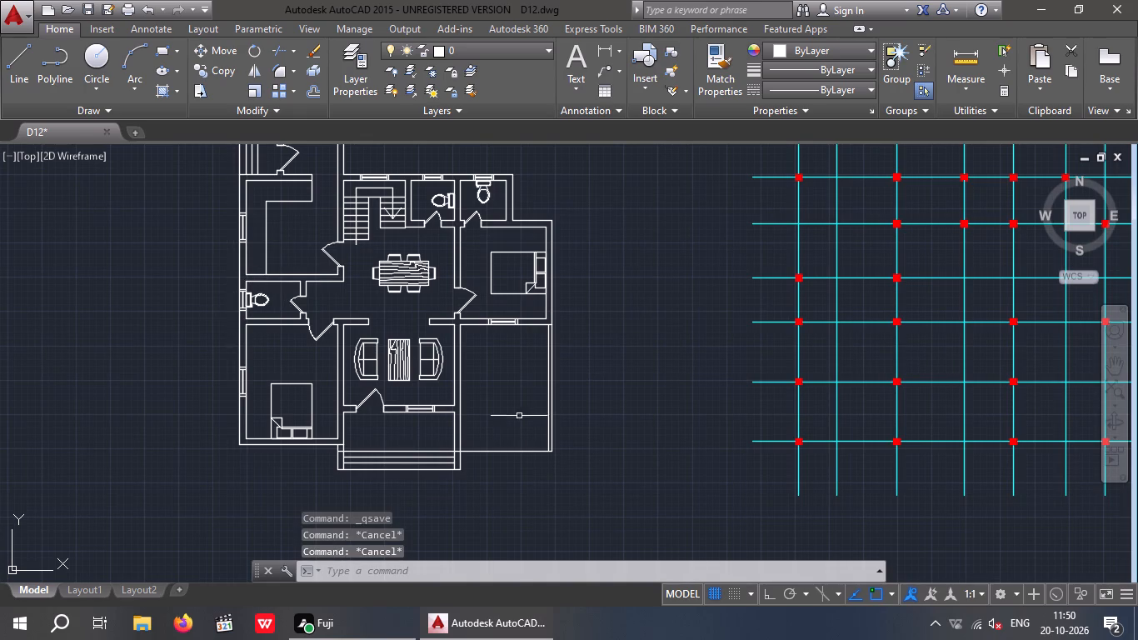
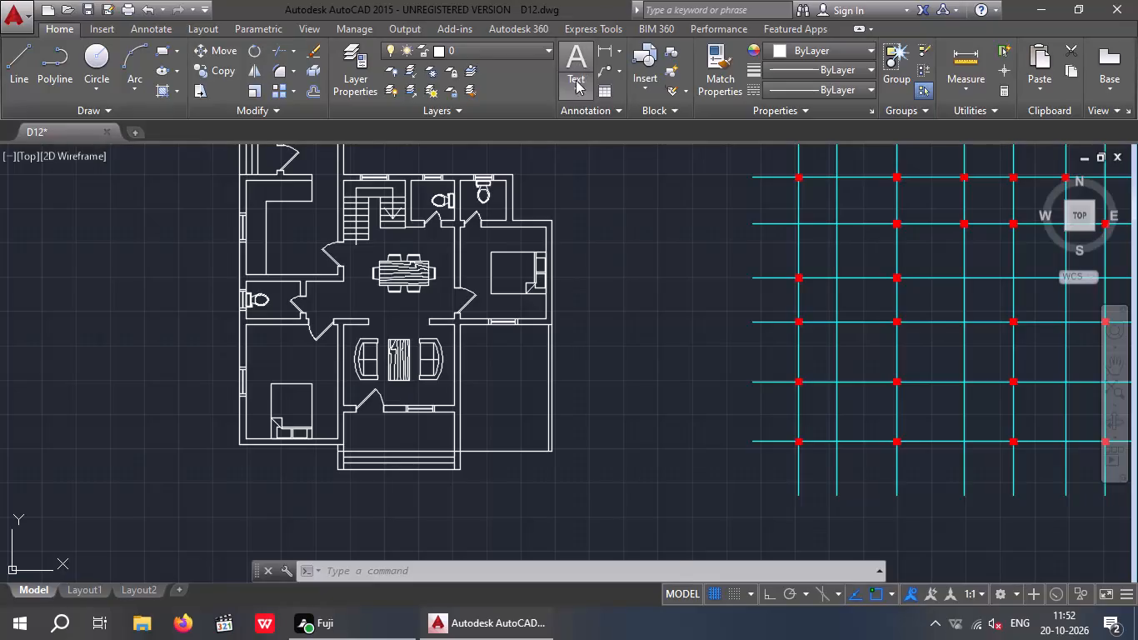
# Add the multiline text CAR PARKING at 10" height inside the empty room at the plan's lower-right corner.
pyautogui.scroll(2, 471, 386)
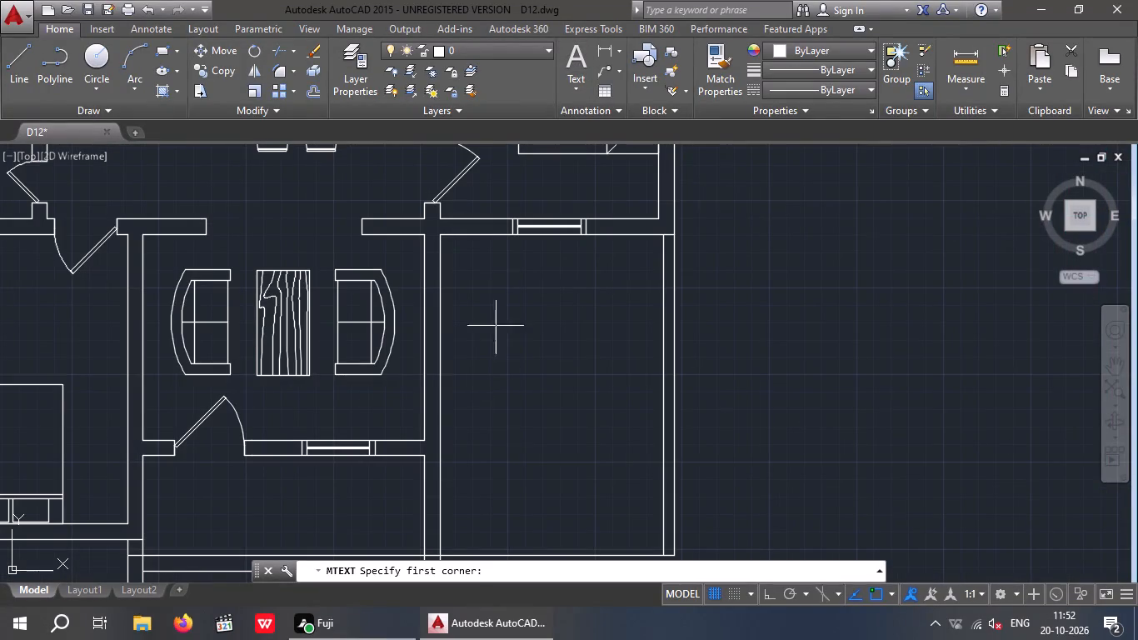
pyautogui.moveTo(476, 297); pyautogui.dragTo(487, 314)
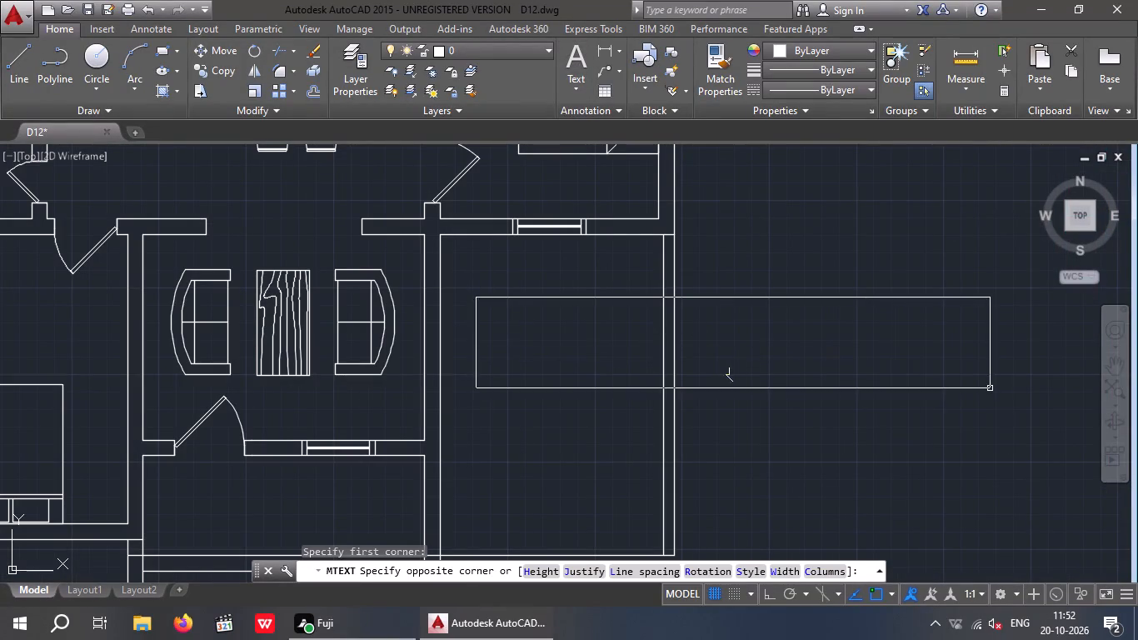
pyautogui.moveTo(1054, 391); pyautogui.dragTo(838, 389, button='middle')
pyautogui.scroll(-1, 741, 382)
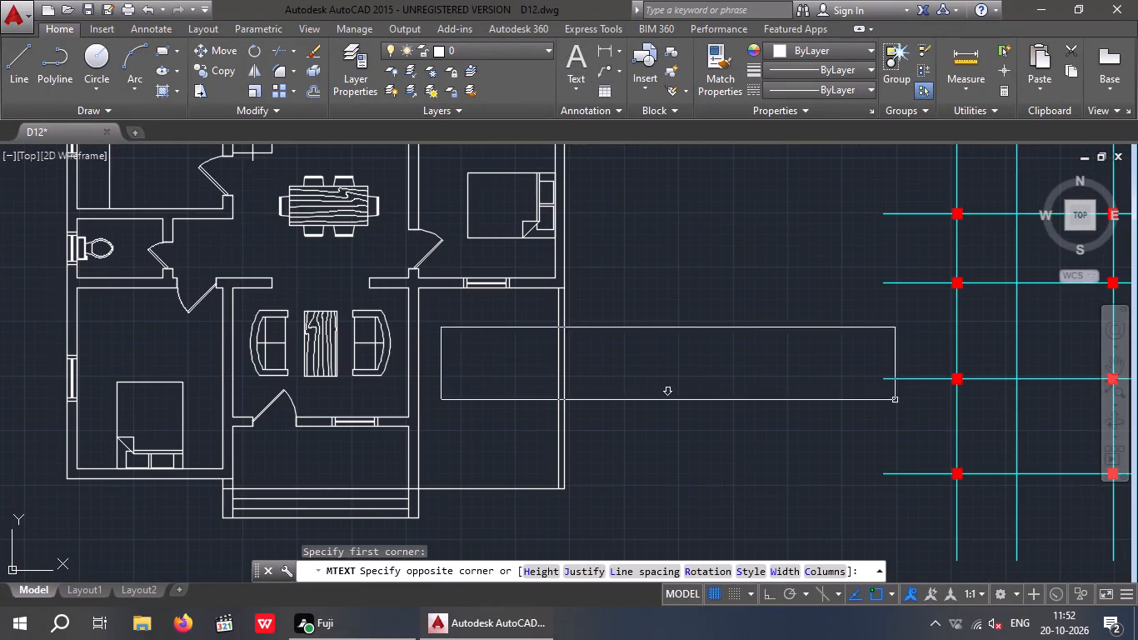
pyautogui.click(895, 400)
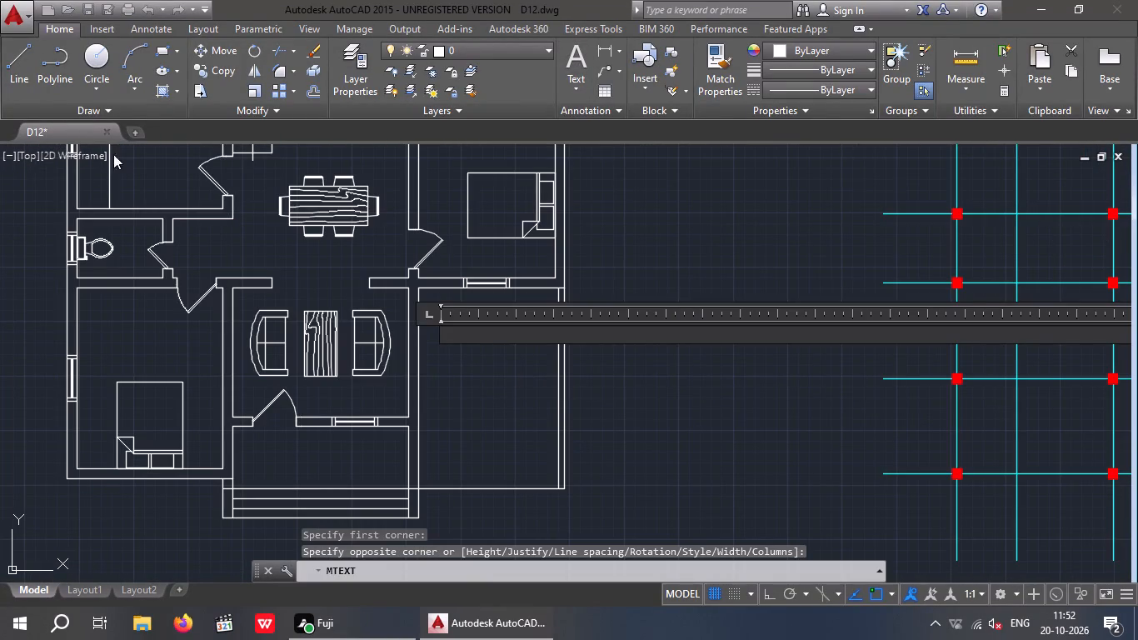
pyautogui.click(172, 75)
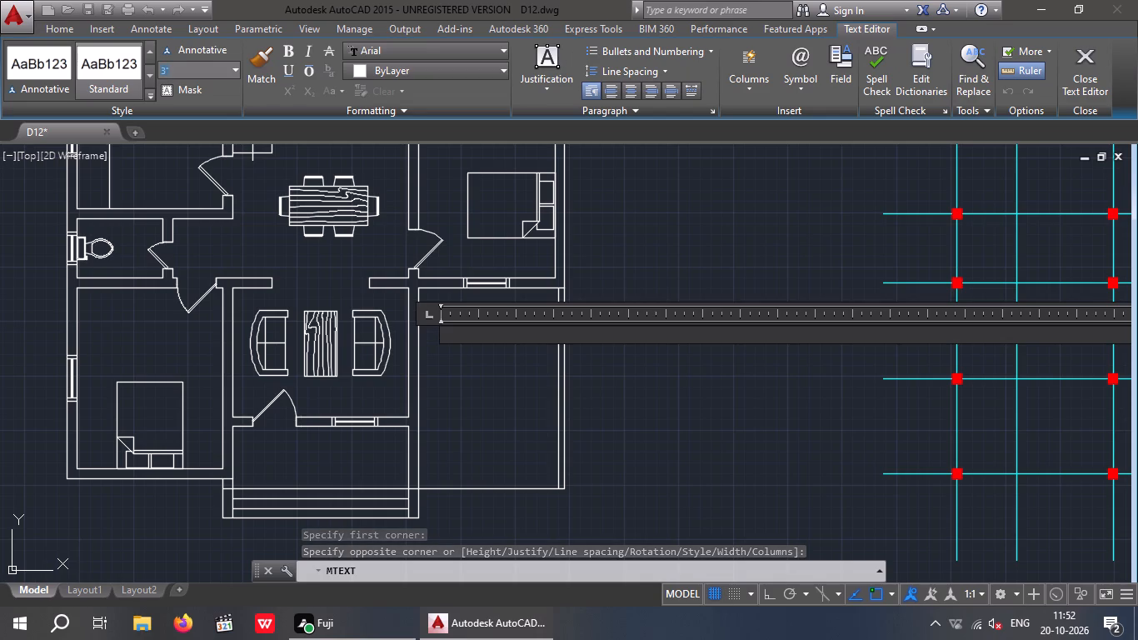
pyautogui.write('10"')
pyautogui.press('Return')
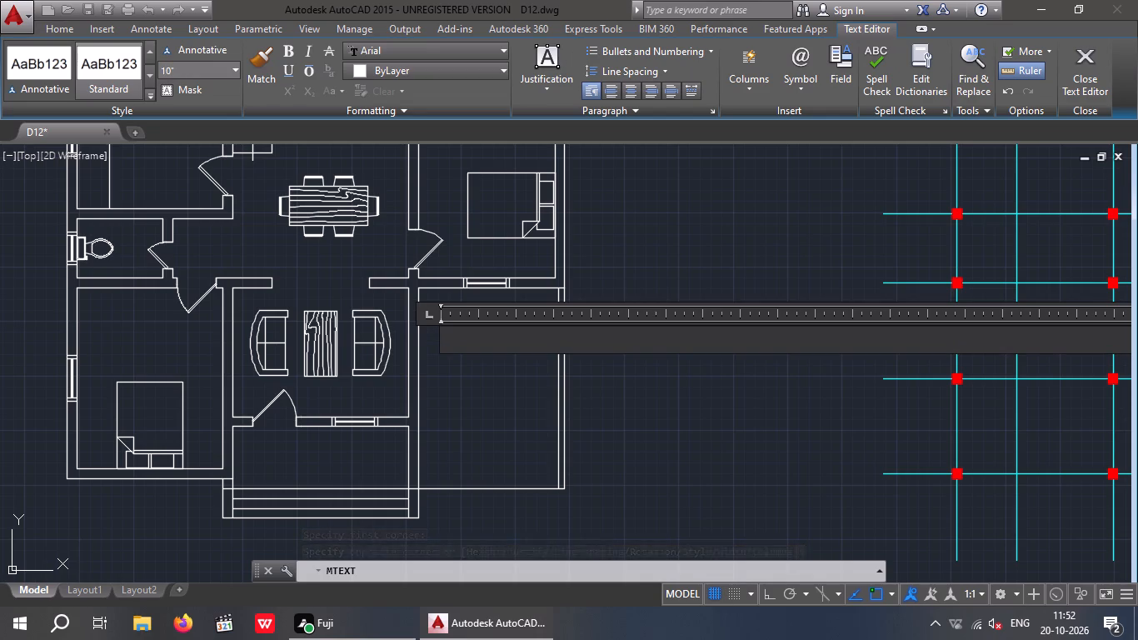
pyautogui.write('CAR')
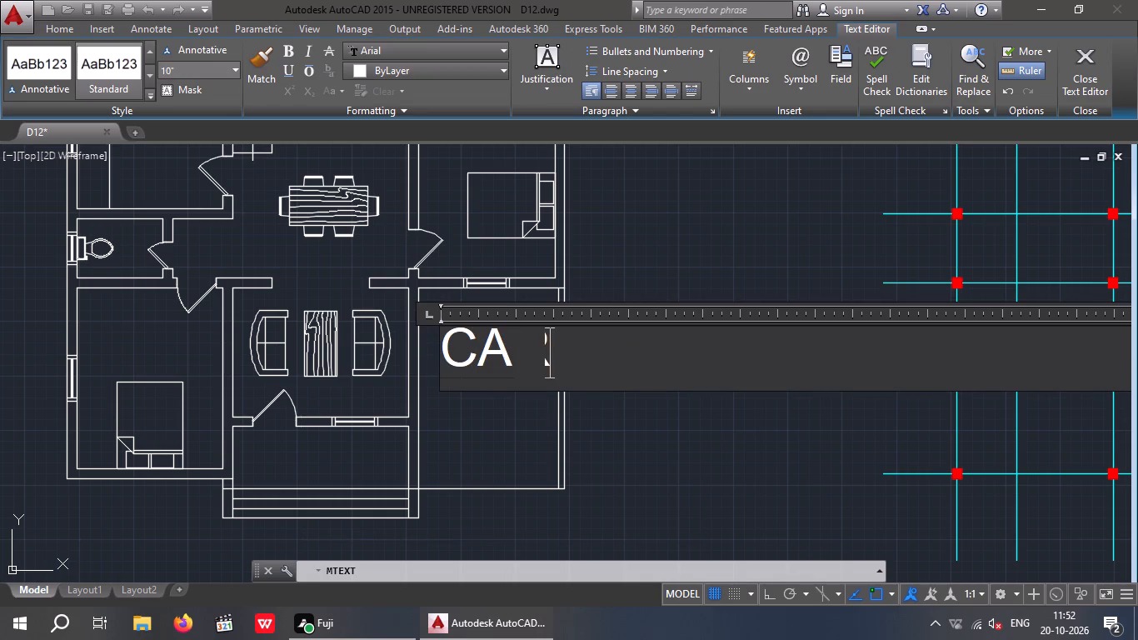
pyautogui.press('space')
pyautogui.write('PARKIN')
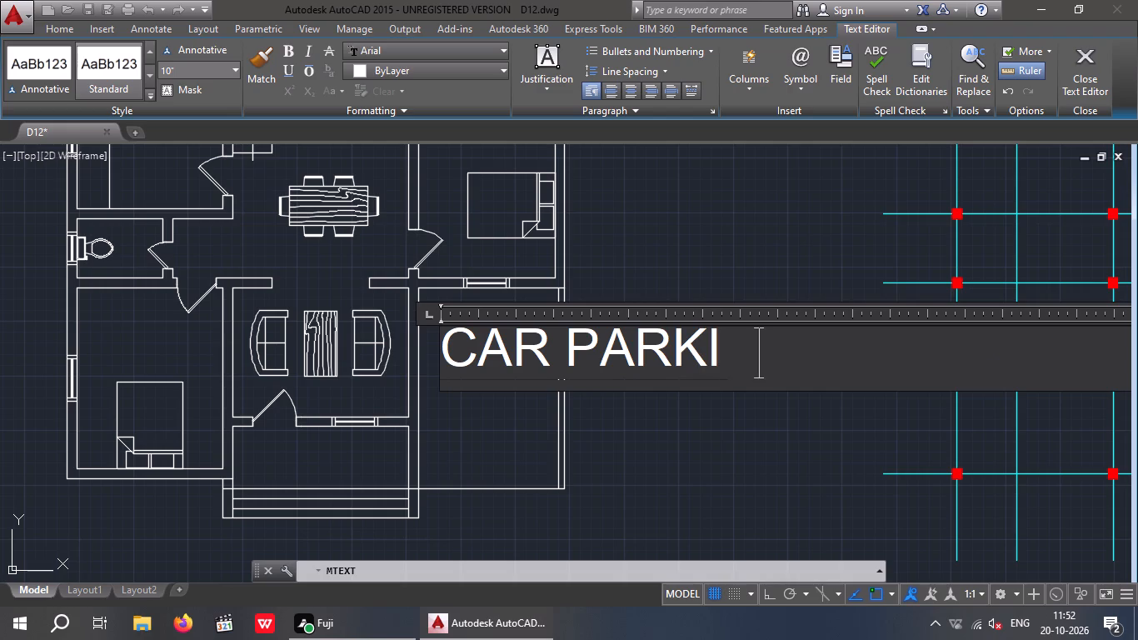
pyautogui.press('g')
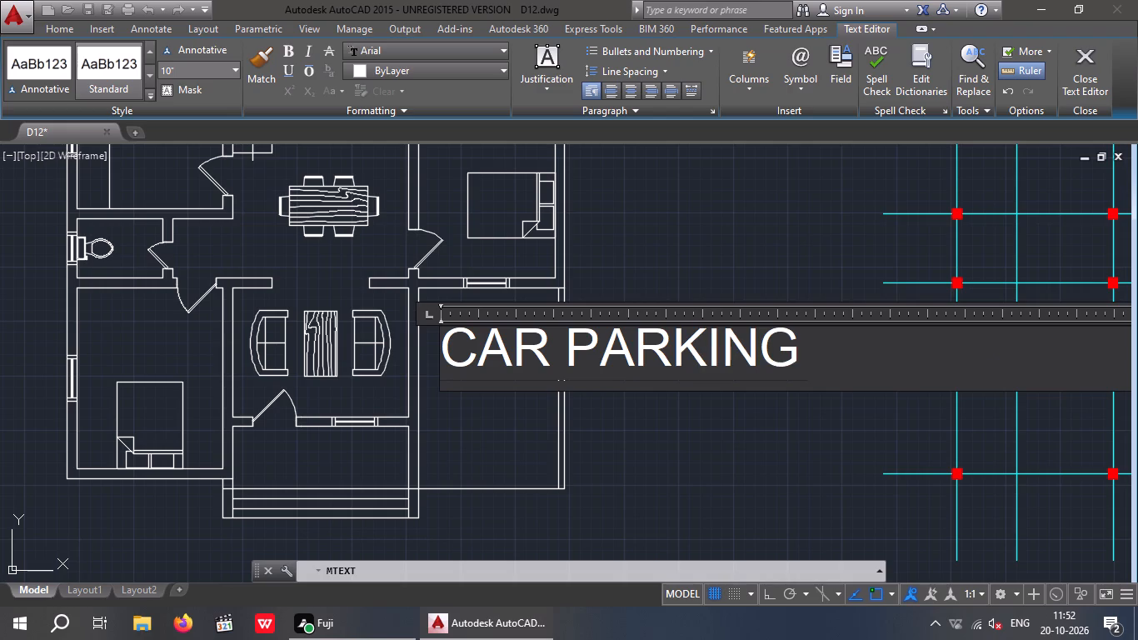
pyautogui.press('space')
pyautogui.click(726, 262)
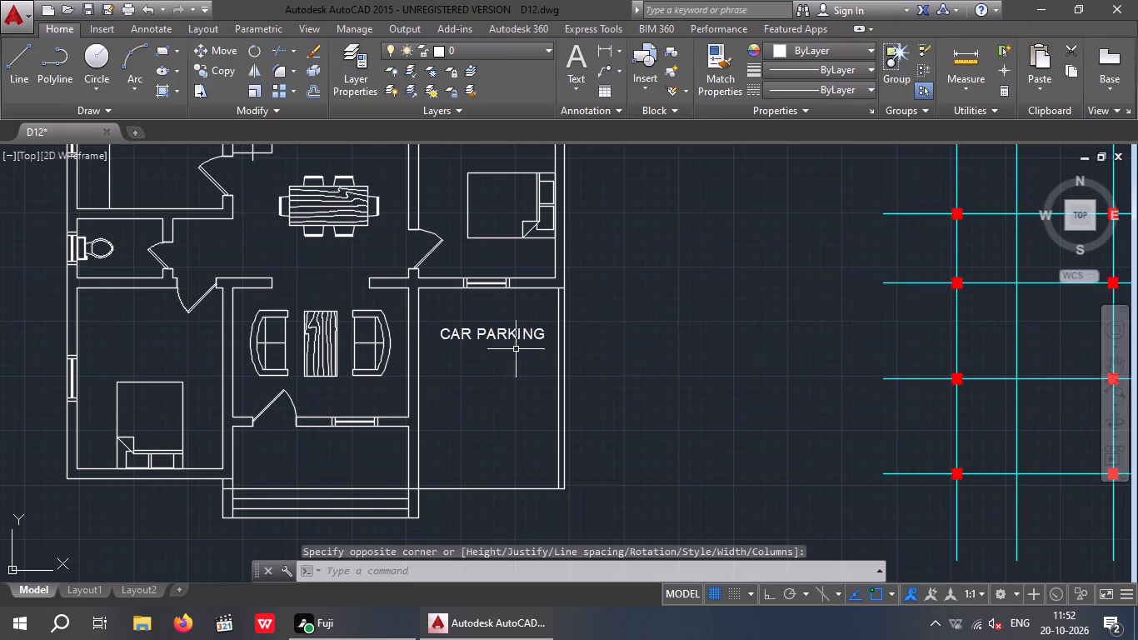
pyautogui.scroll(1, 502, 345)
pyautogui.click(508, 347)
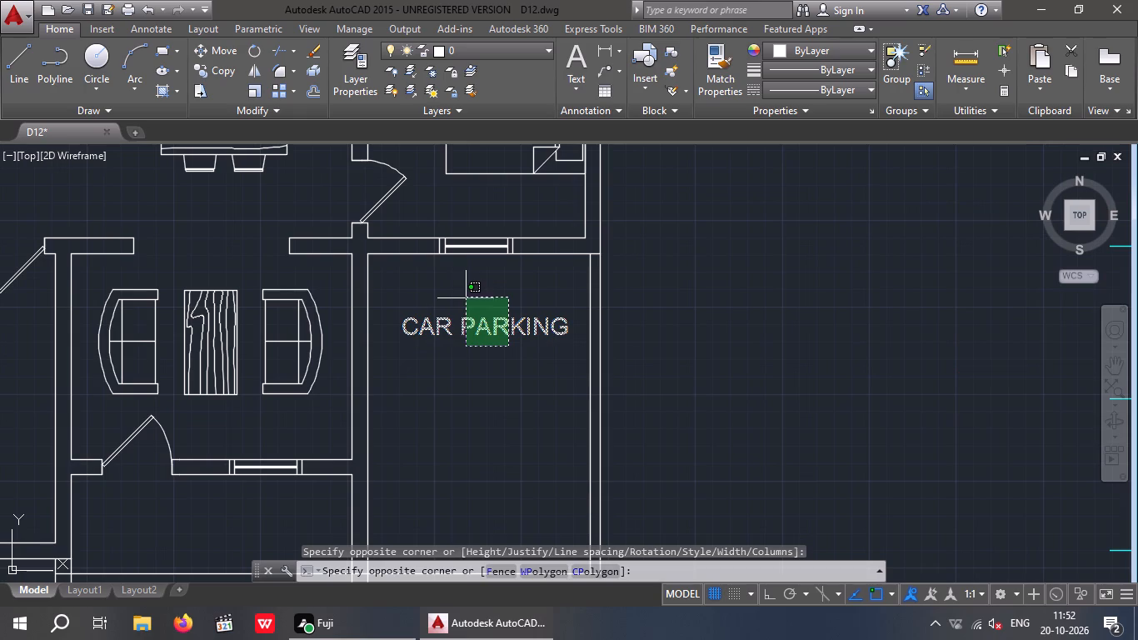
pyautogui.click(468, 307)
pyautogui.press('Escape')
# Set the text height of the CAR PARKING label to 9".
pyautogui.scroll(-2, 517, 347)
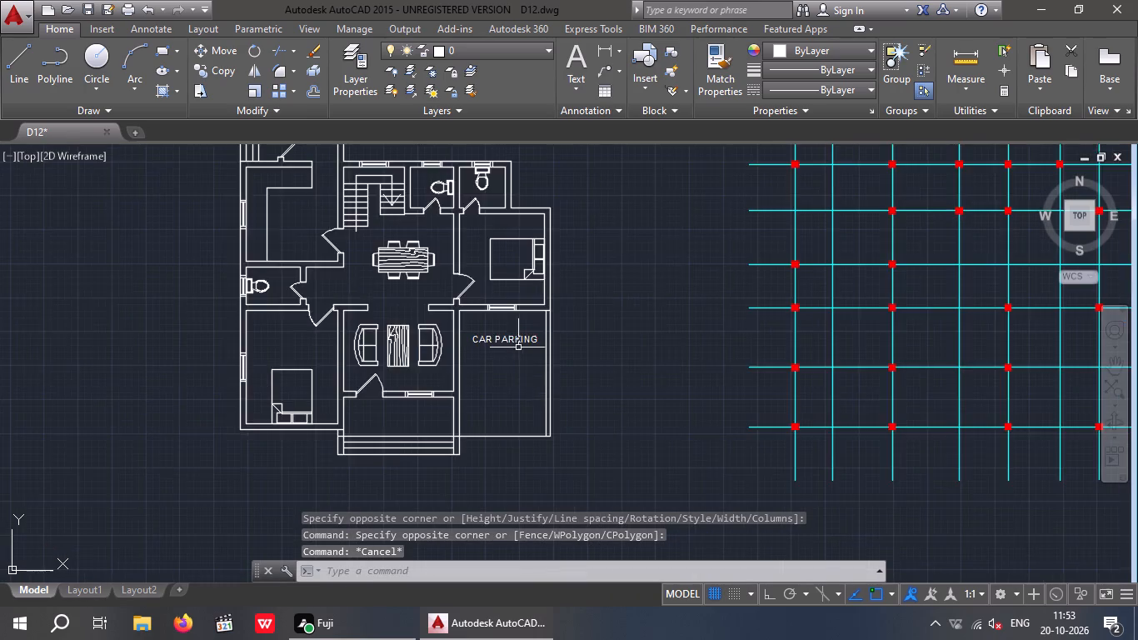
pyautogui.scroll(-1, 524, 390)
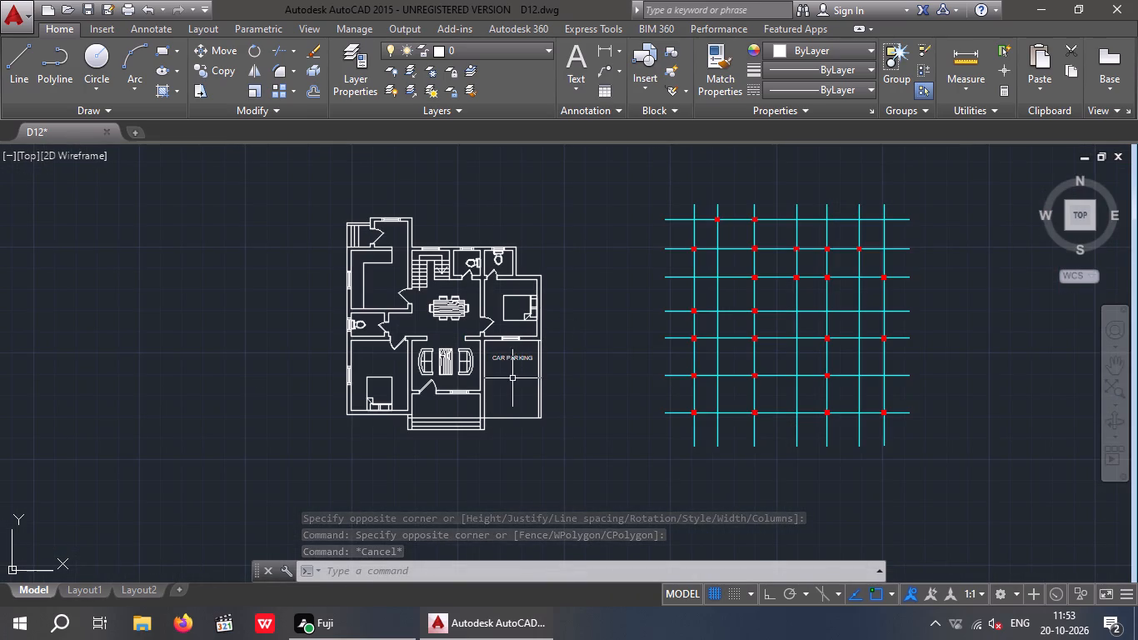
pyautogui.scroll(2, 511, 368)
pyautogui.doubleClick(513, 343)
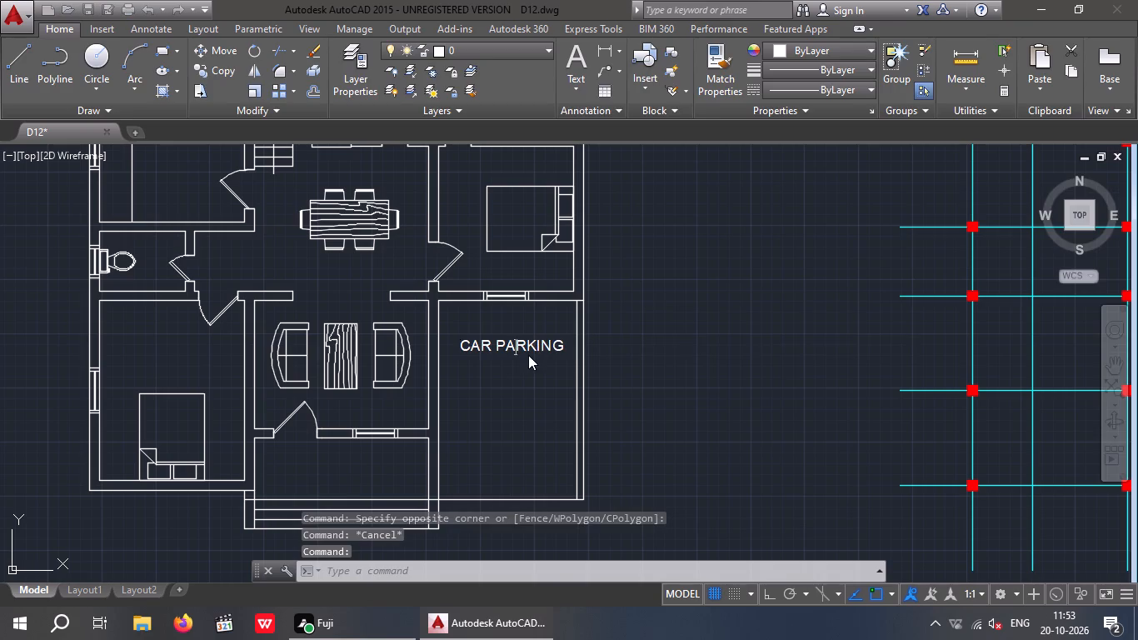
pyautogui.click(575, 347)
pyautogui.moveTo(571, 348); pyautogui.dragTo(447, 371)
pyautogui.click(191, 70)
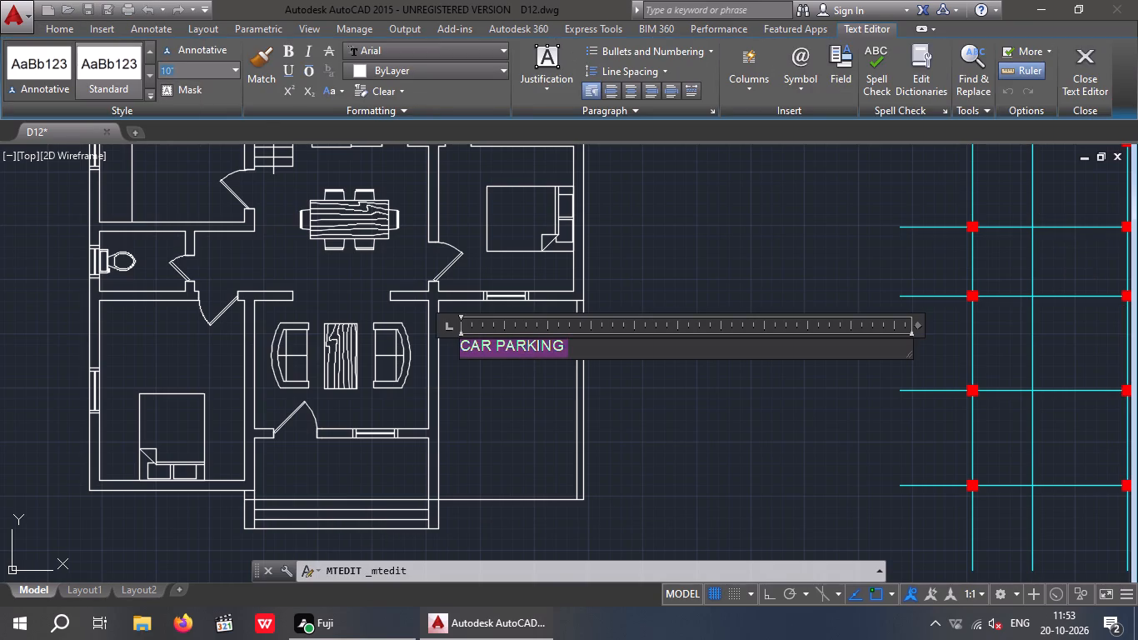
pyautogui.write('9"')
pyautogui.press('Return')
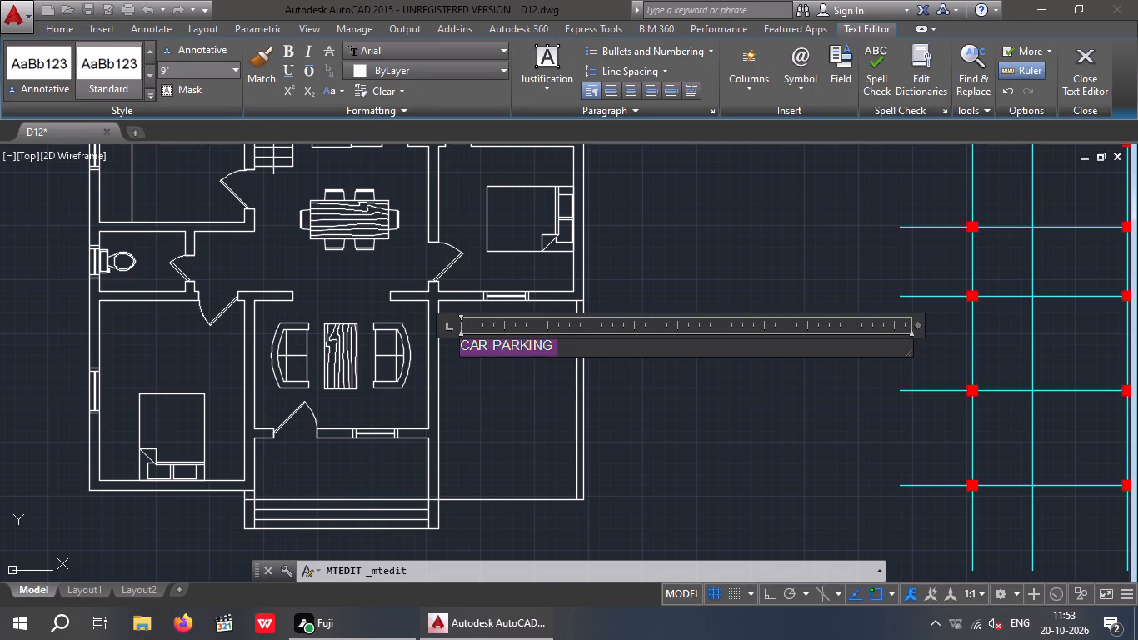
pyautogui.click(533, 388)
# Move the CAR PARKING label down to just above the bottom line of the parking area.
pyautogui.moveTo(539, 373); pyautogui.dragTo(515, 362)
pyautogui.click(502, 307)
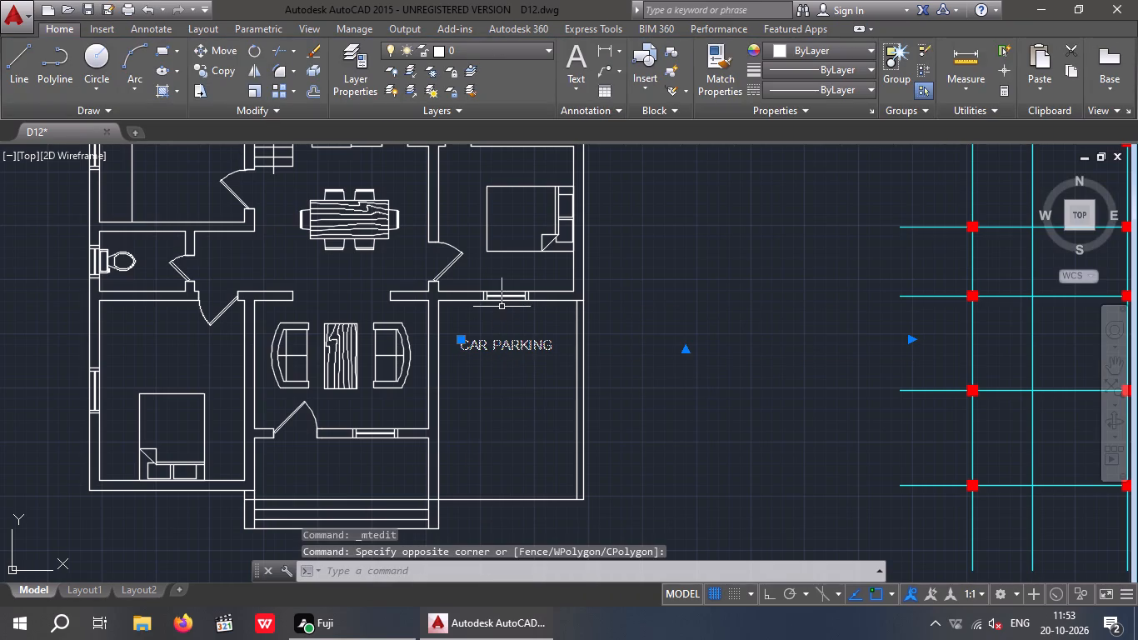
pyautogui.click(204, 53)
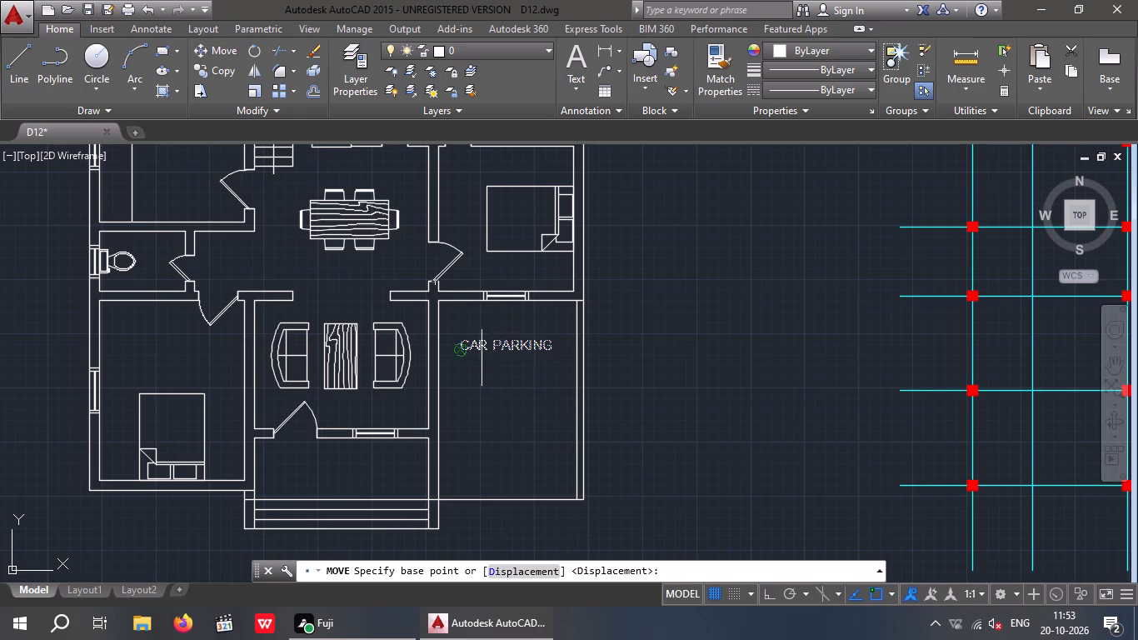
pyautogui.moveTo(466, 351); pyautogui.dragTo(466, 362)
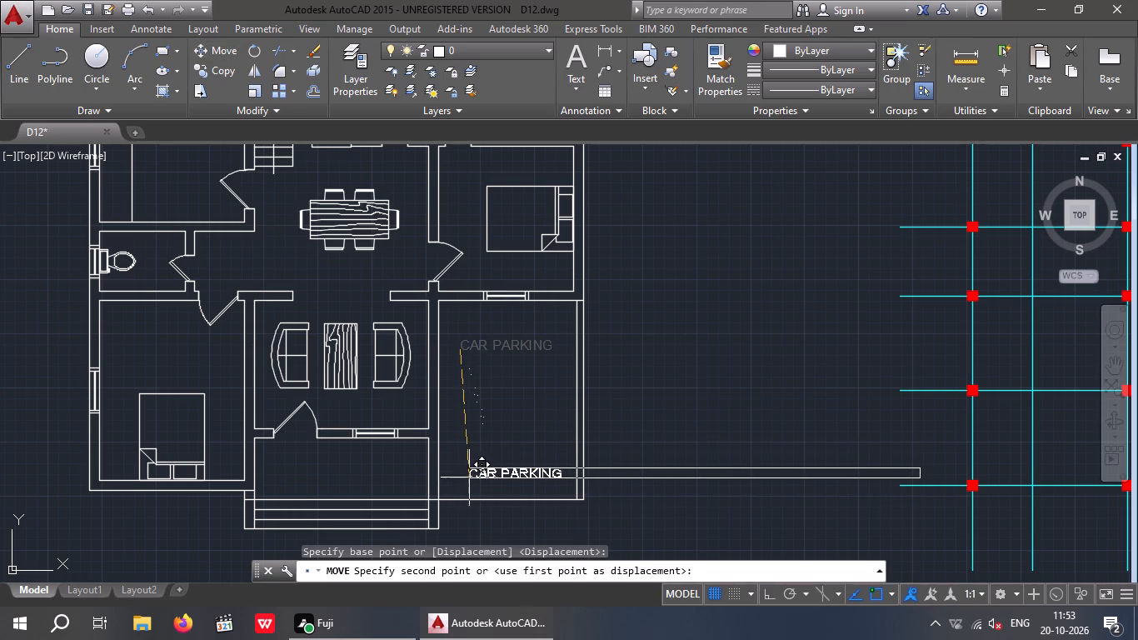
pyautogui.click(464, 479)
pyautogui.press('Escape')
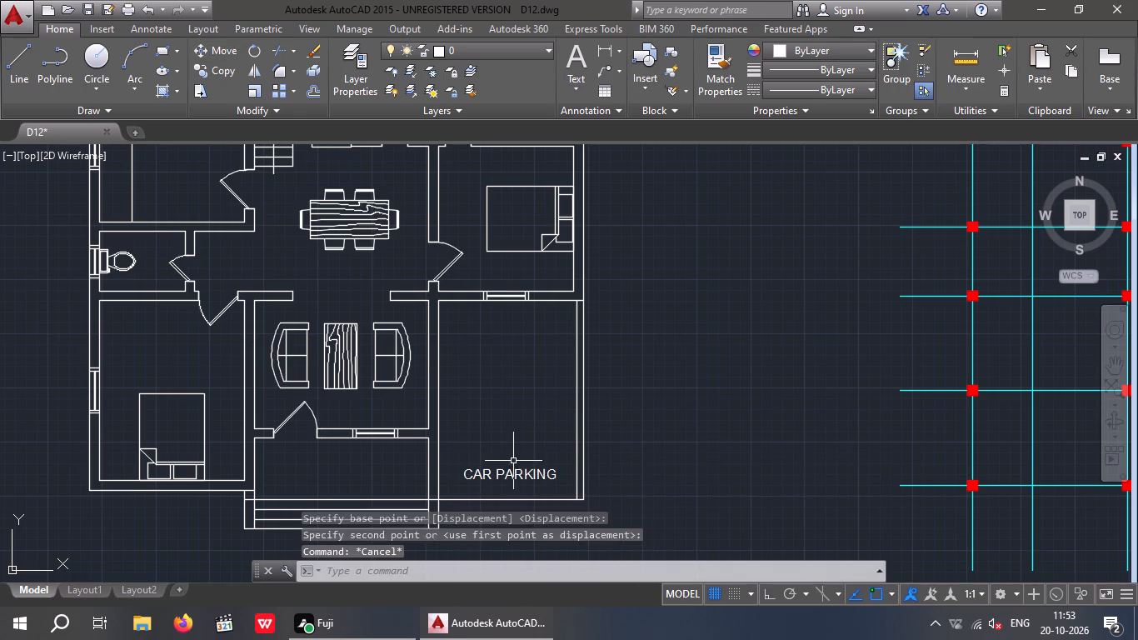
pyautogui.press('Escape')
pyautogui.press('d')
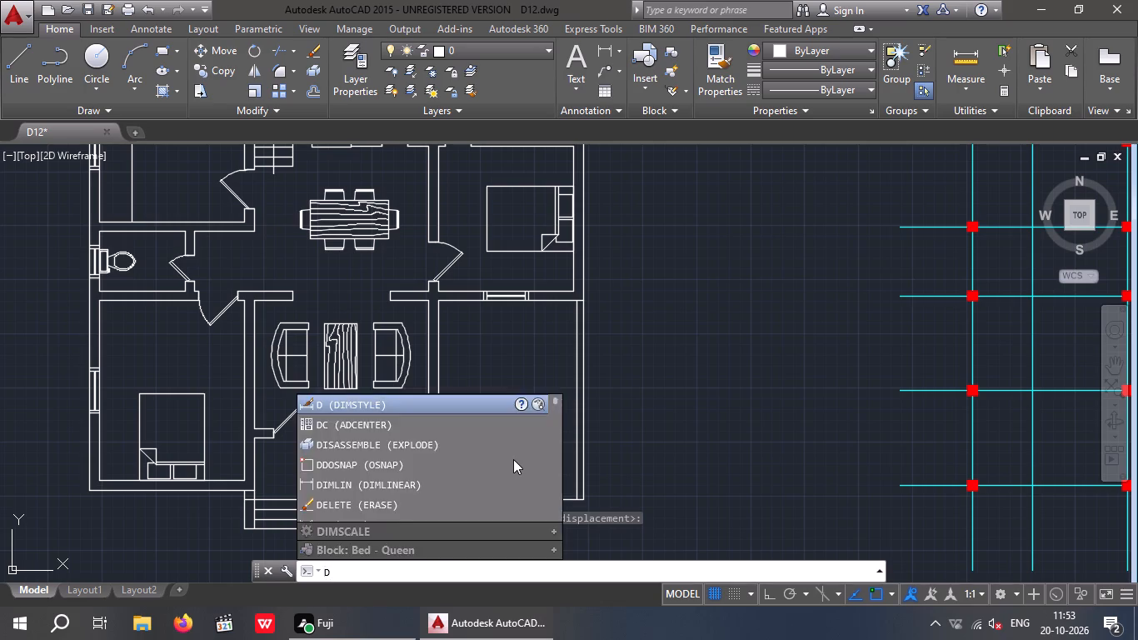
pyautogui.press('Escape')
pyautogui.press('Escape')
# Insert the Vehicles - Metric block from the architectural tool palette below the floor plan and close the palettes.
pyautogui.press('t')
pyautogui.press('p')
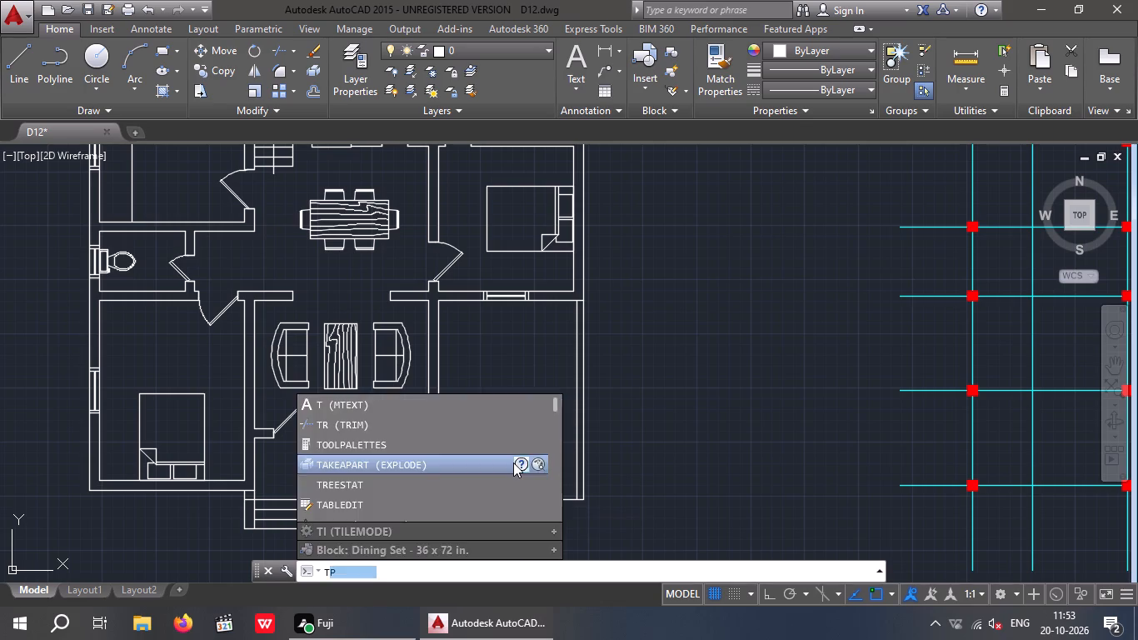
pyautogui.press('Return')
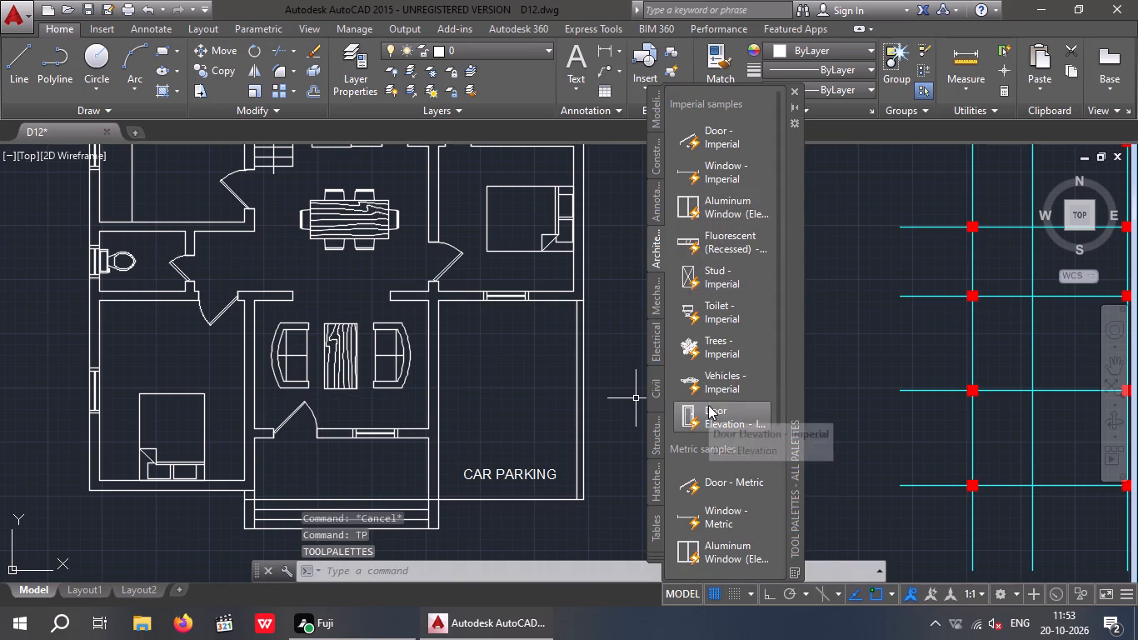
pyautogui.scroll(-3, 708, 408)
pyautogui.click(721, 511)
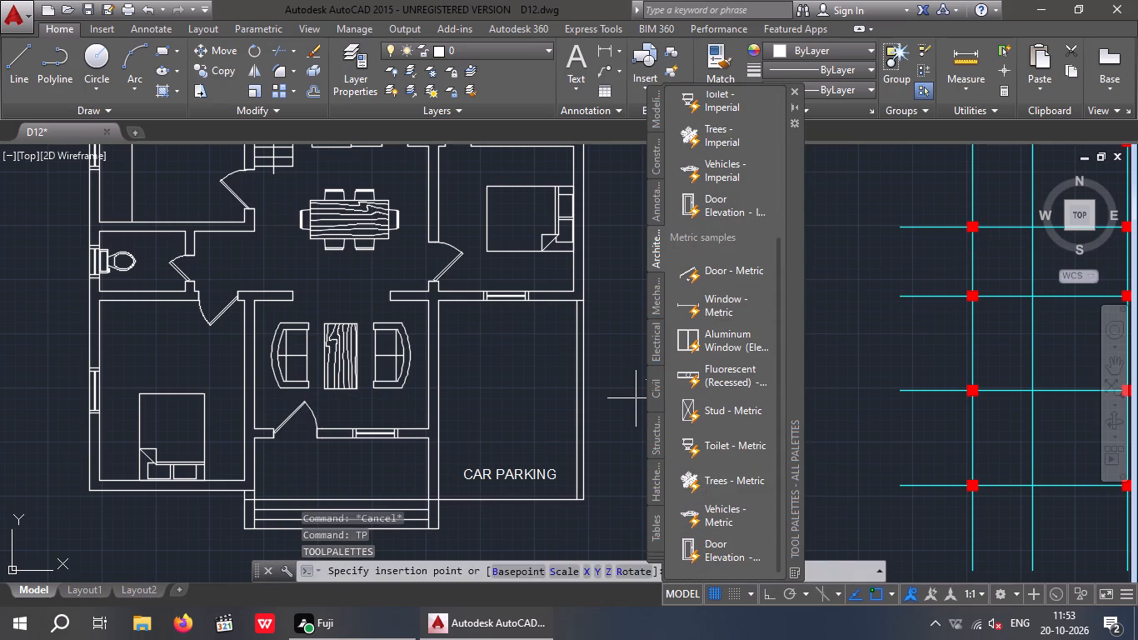
pyautogui.scroll(-3, 485, 401)
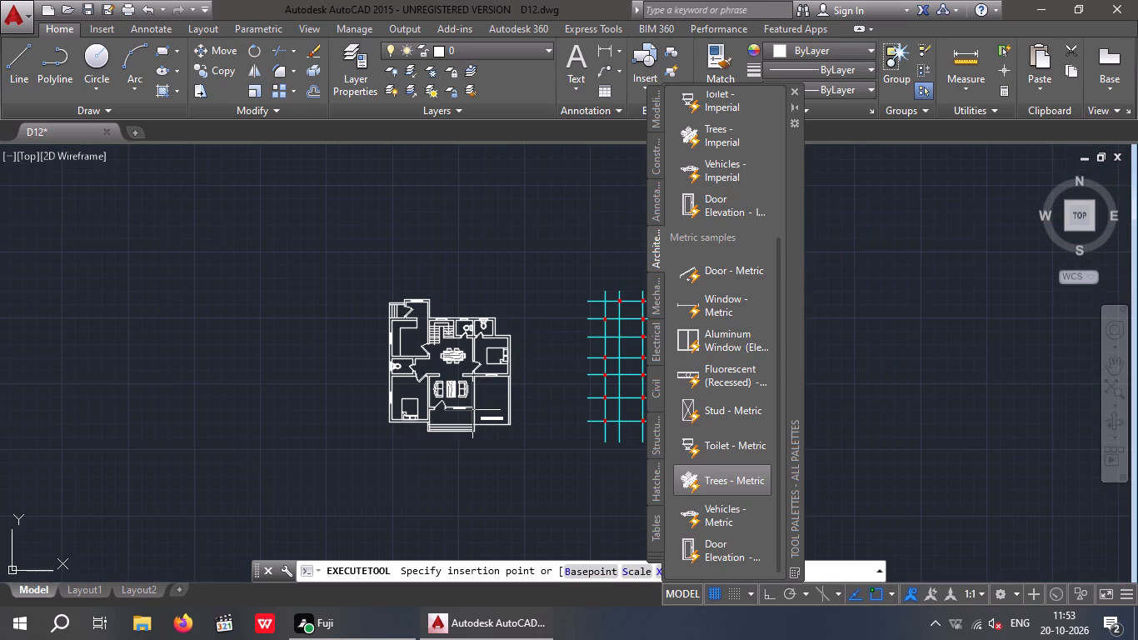
pyautogui.click(507, 482)
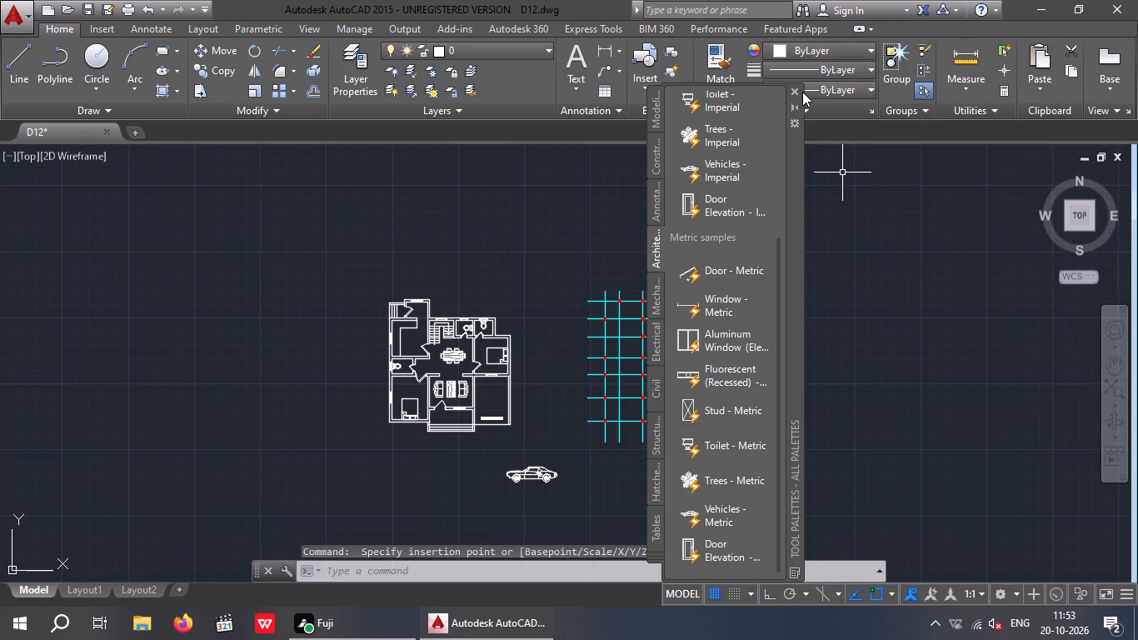
pyautogui.click(797, 92)
# Switch the inserted vehicle block to the Sports Car (Top) view and clear its selection.
pyautogui.scroll(5, 553, 482)
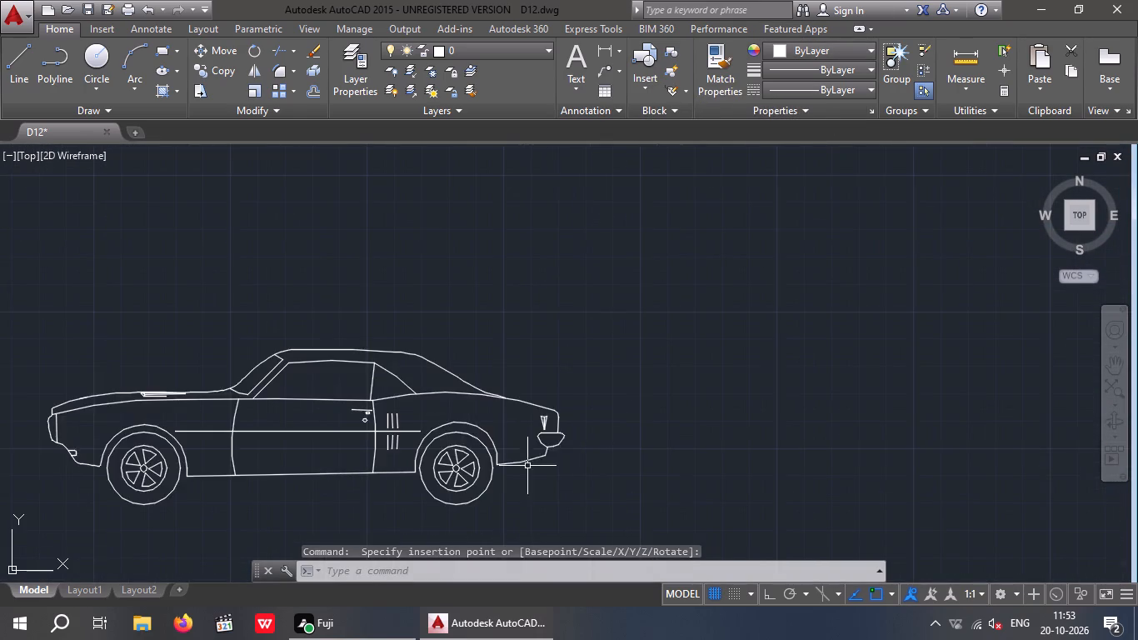
pyautogui.click(399, 433)
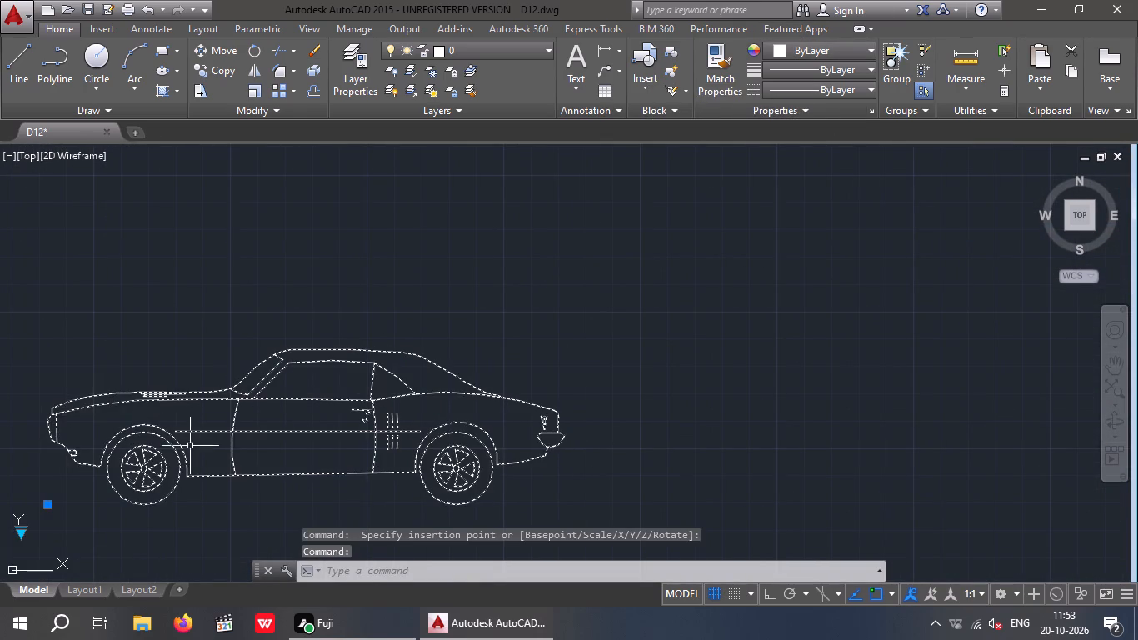
pyautogui.scroll(-2, 362, 247)
pyautogui.scroll(3, 232, 362)
pyautogui.click(215, 351)
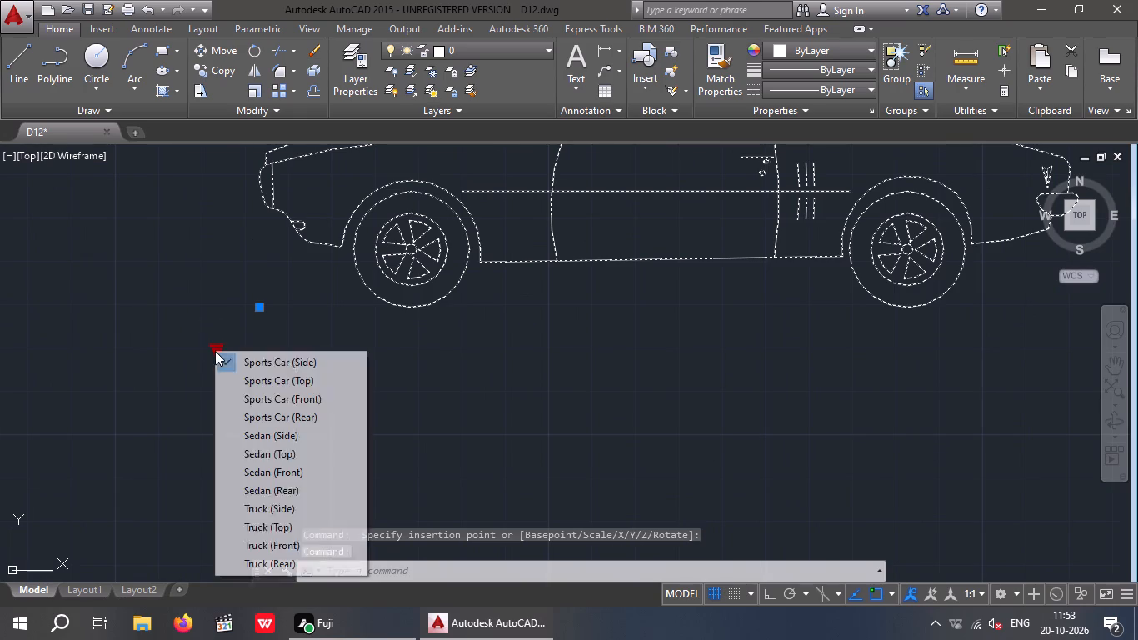
pyautogui.click(280, 382)
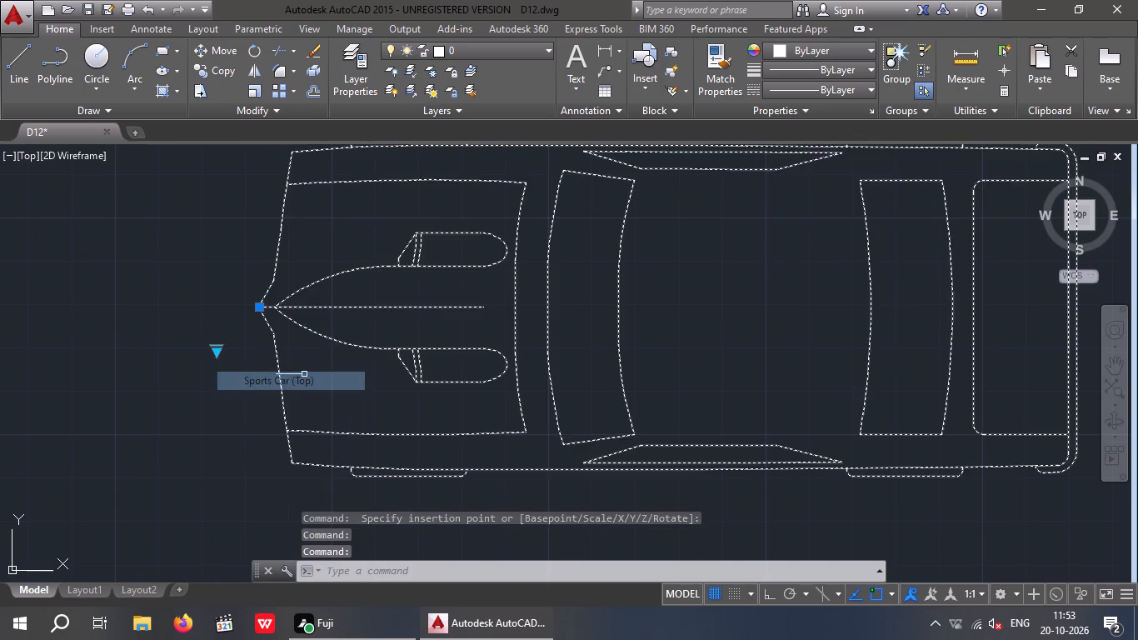
pyautogui.scroll(-3, 338, 343)
pyautogui.scroll(-2, 452, 275)
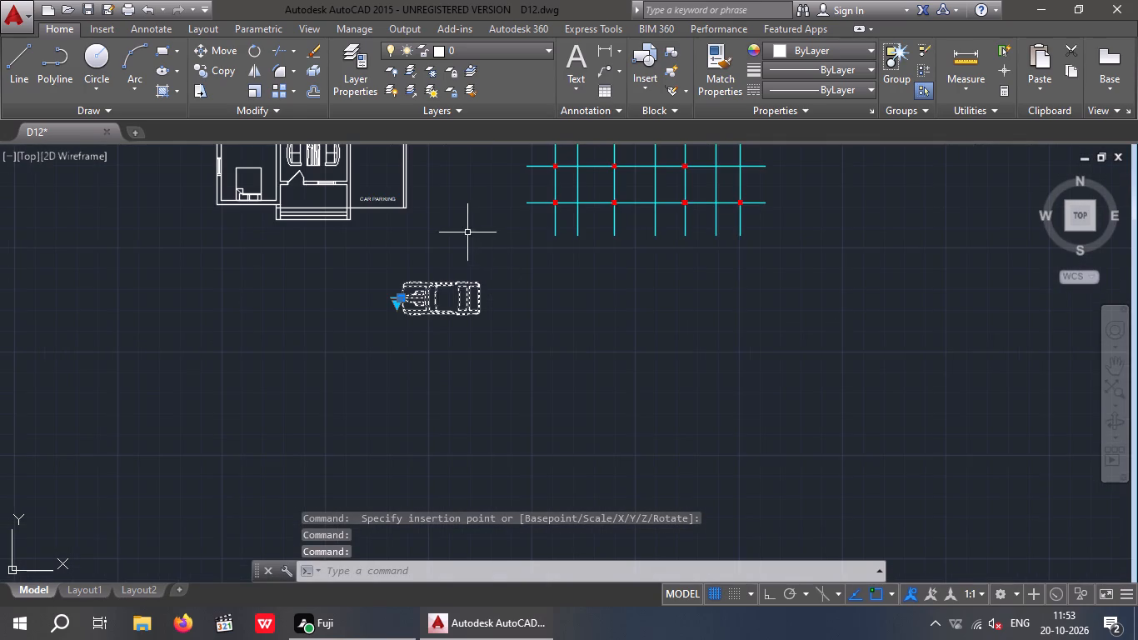
pyautogui.moveTo(467, 314); pyautogui.dragTo(462, 342, button='middle')
pyautogui.press('Escape')
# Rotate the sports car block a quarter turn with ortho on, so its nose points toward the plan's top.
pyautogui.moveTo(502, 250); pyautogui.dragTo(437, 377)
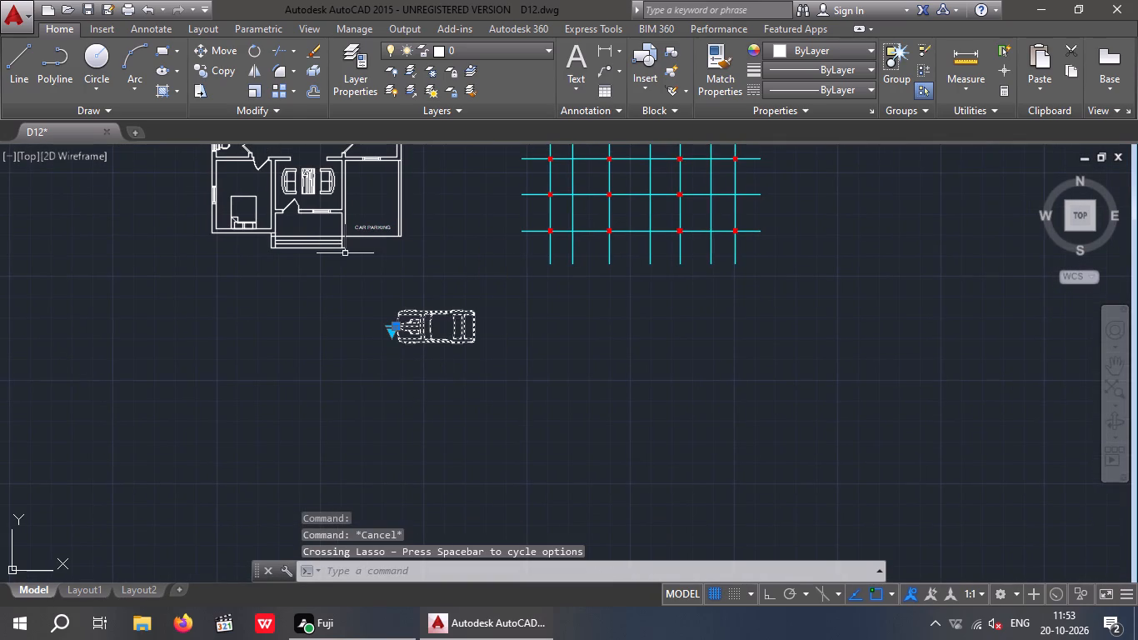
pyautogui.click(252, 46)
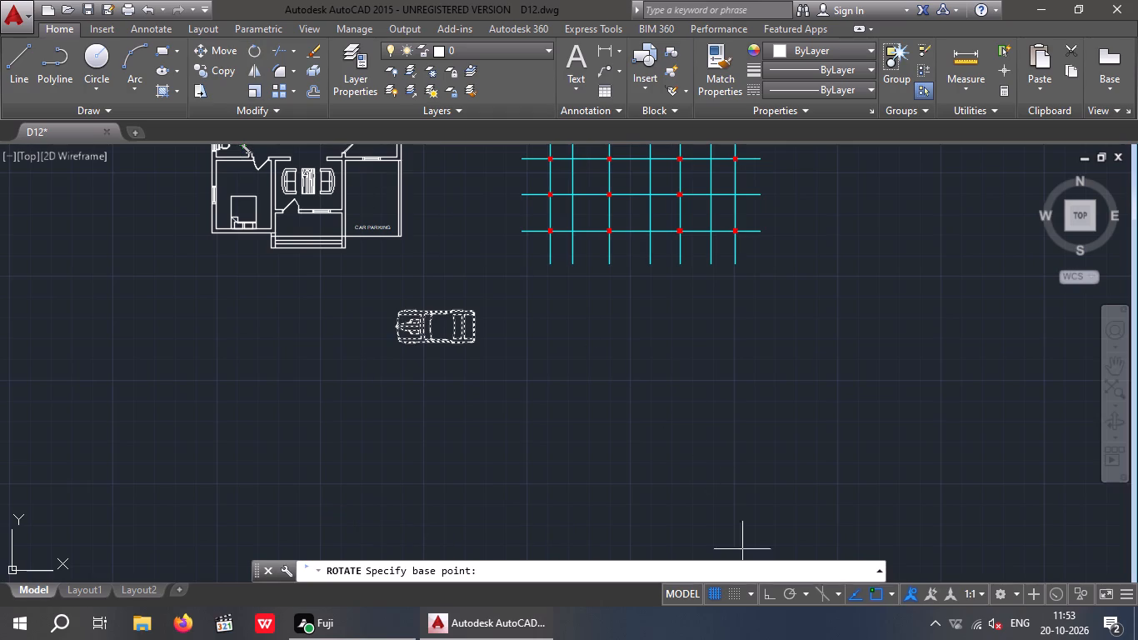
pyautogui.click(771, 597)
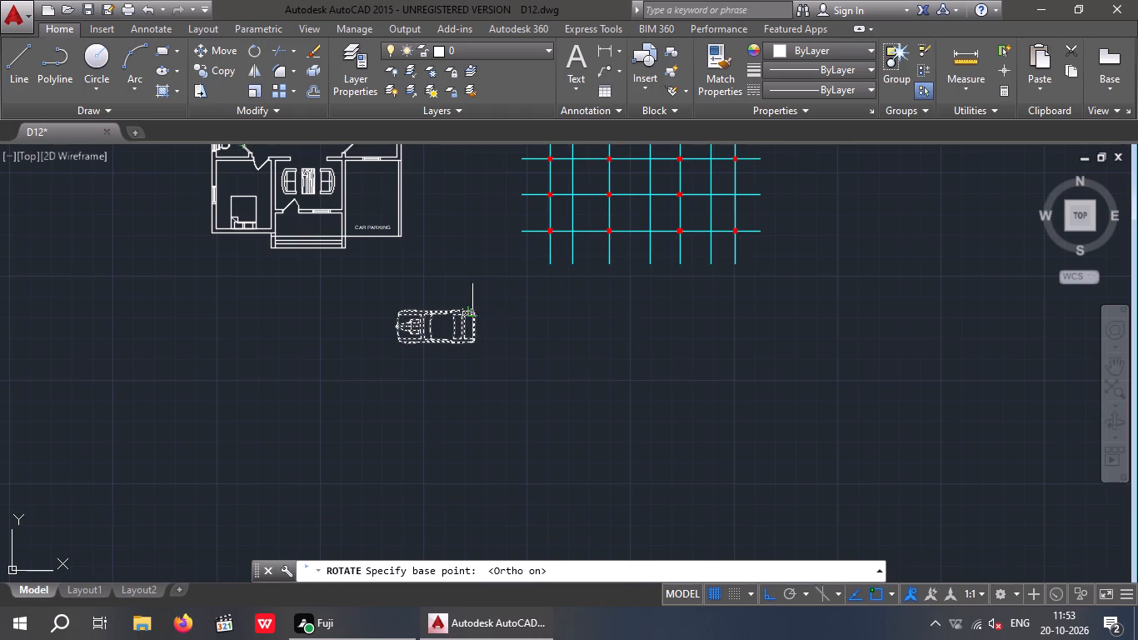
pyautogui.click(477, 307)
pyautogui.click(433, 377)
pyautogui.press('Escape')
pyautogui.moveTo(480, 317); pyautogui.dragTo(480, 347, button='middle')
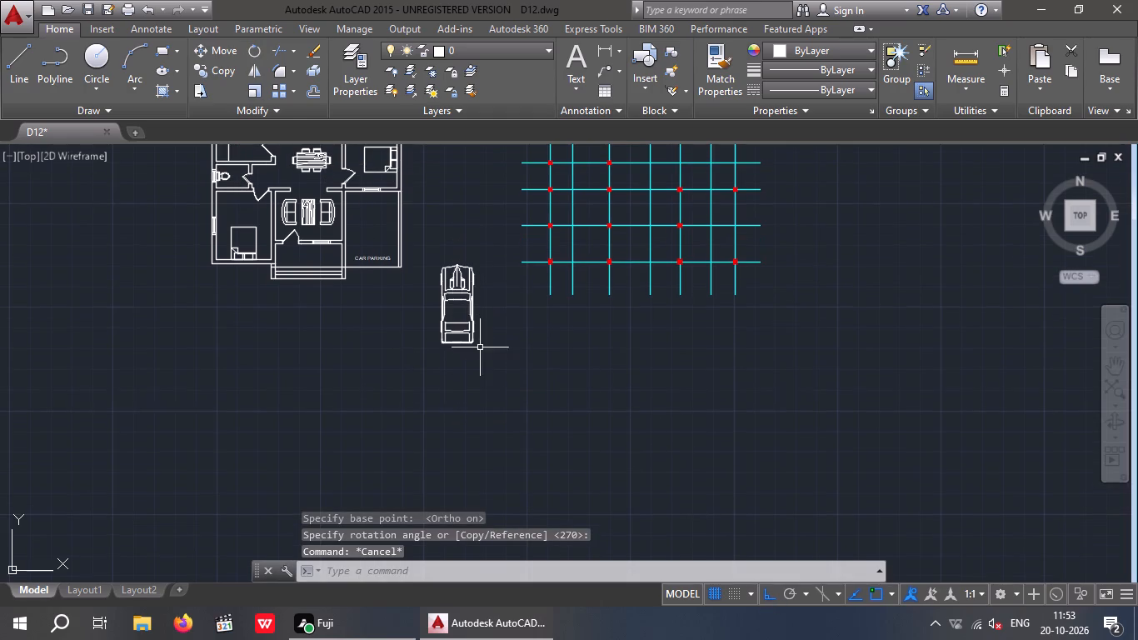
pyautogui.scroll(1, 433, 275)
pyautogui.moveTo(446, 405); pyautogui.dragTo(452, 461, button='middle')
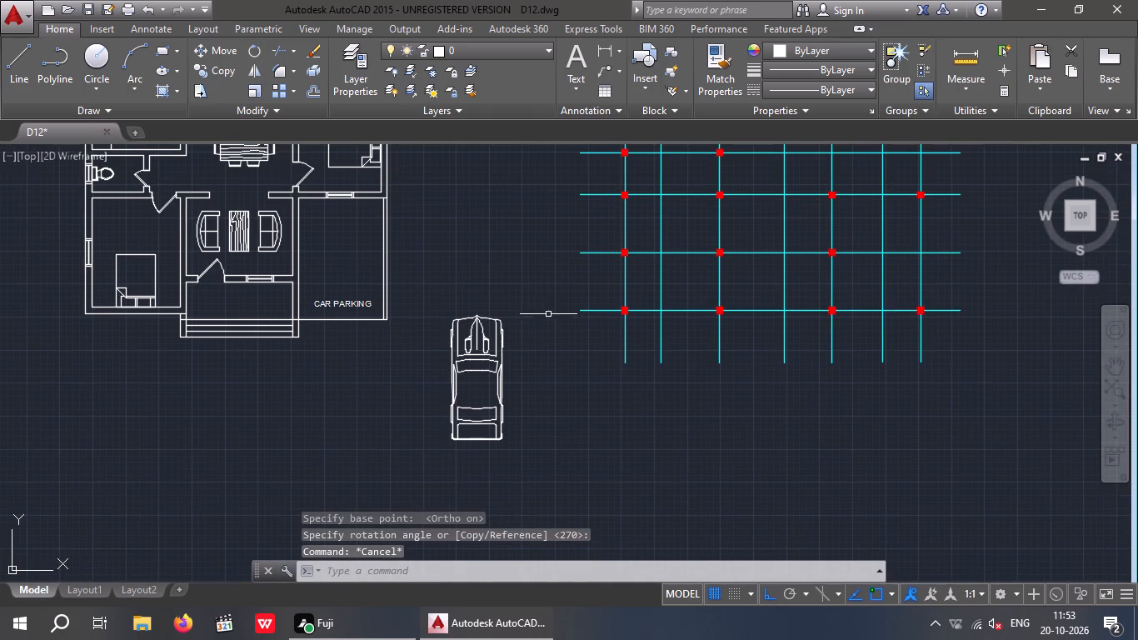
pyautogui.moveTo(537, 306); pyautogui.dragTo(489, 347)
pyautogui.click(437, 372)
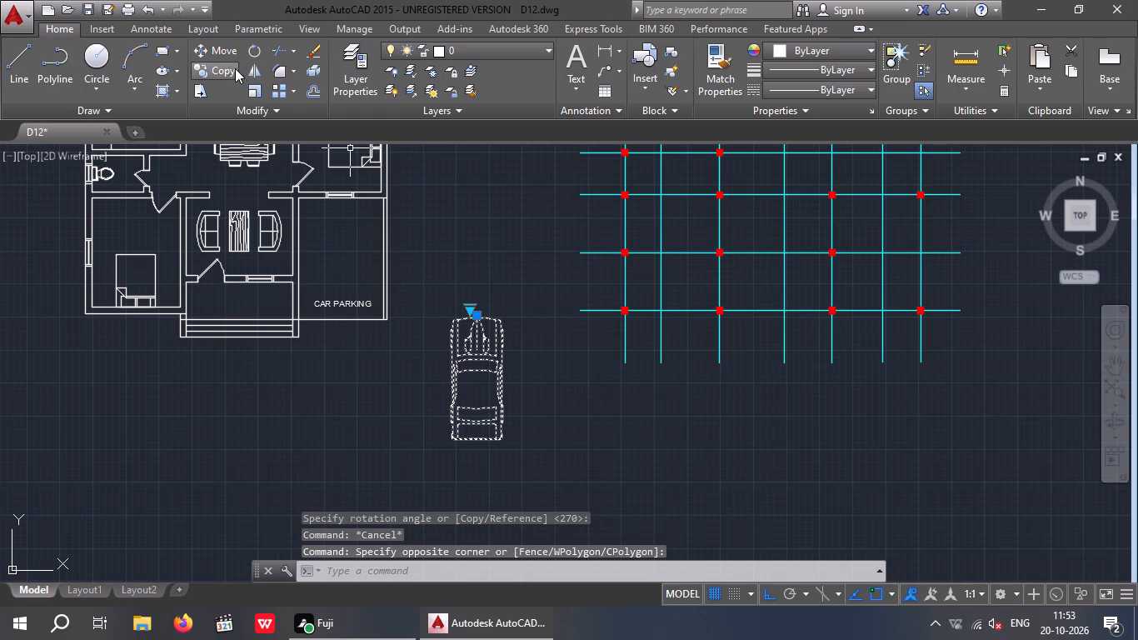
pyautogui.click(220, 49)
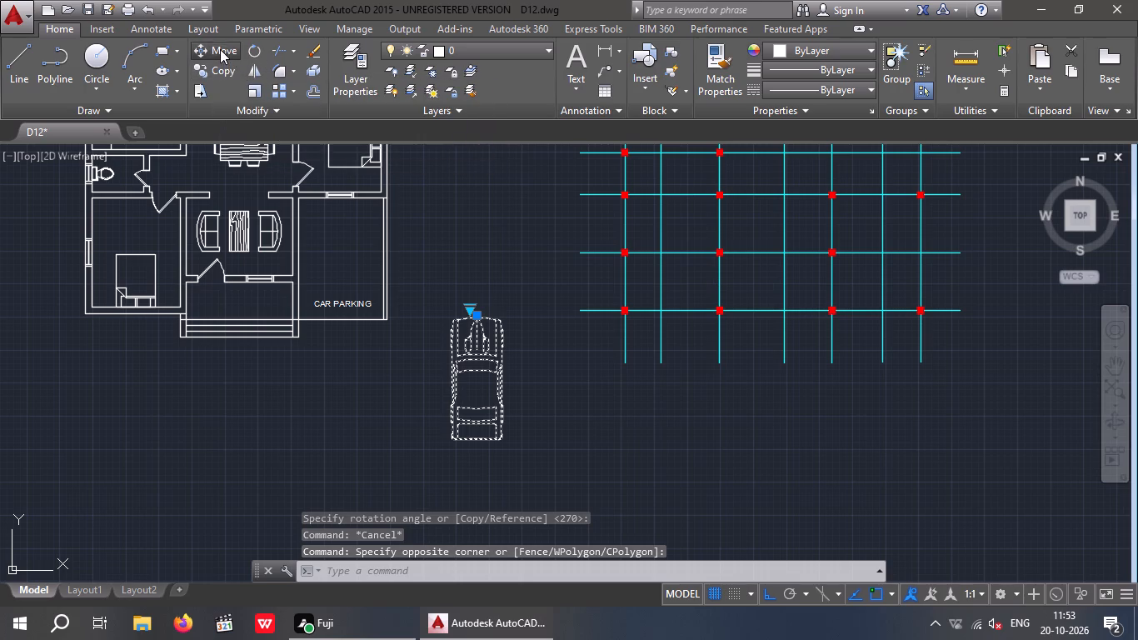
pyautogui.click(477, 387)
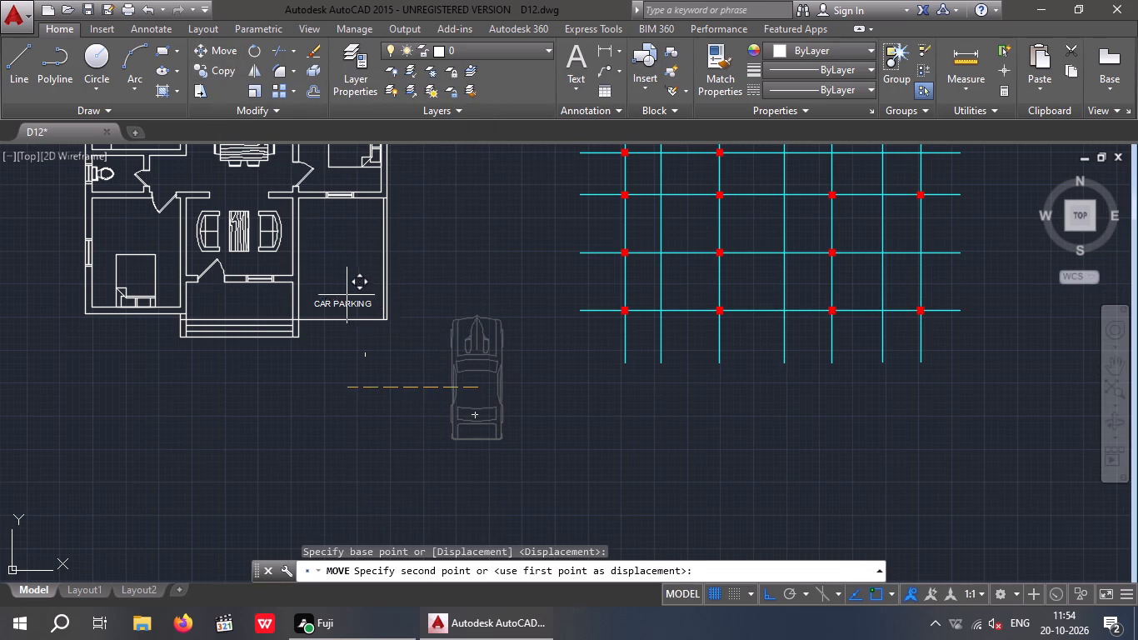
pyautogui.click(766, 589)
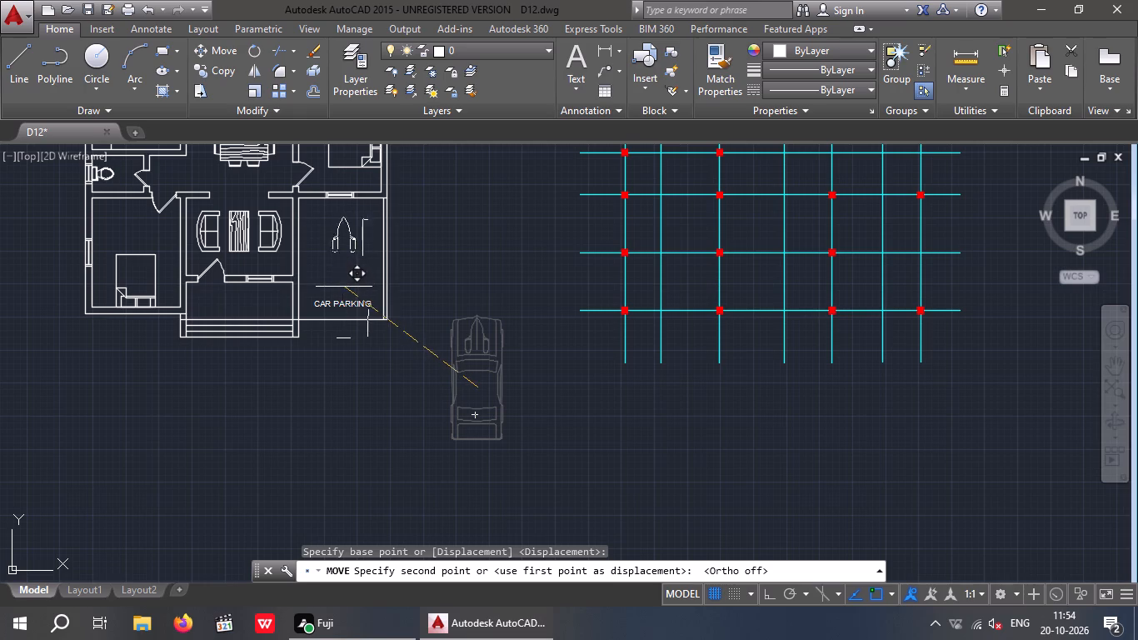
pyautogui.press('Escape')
# Delete the sports car block below the floor plan.
pyautogui.moveTo(541, 360); pyautogui.dragTo(472, 412)
pyautogui.click(391, 418)
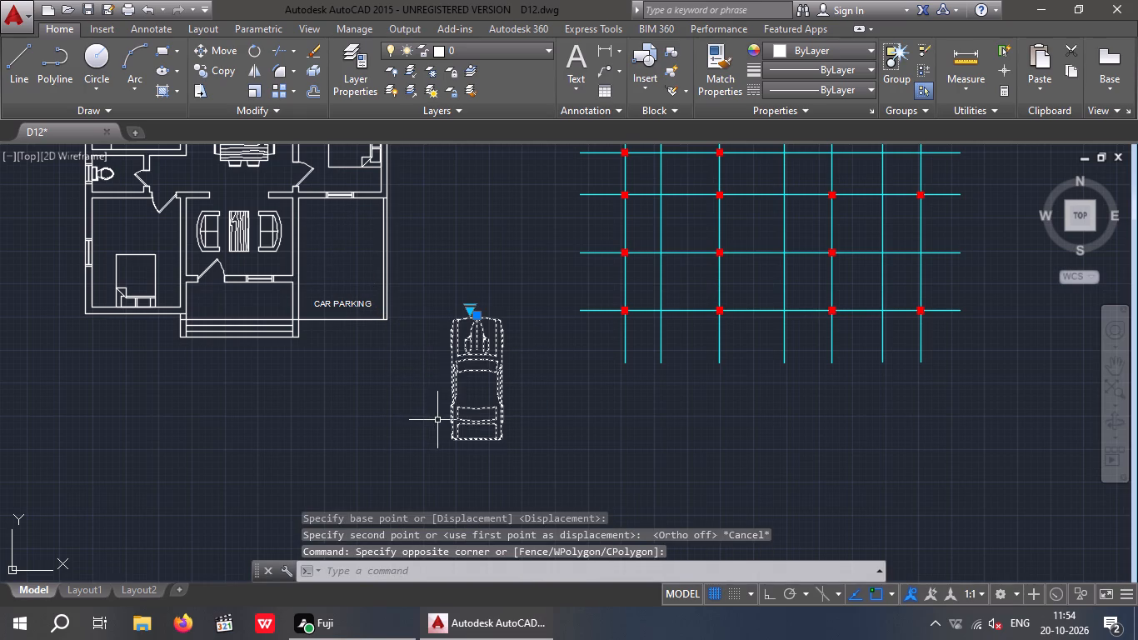
pyautogui.press('Delete')
# Move the CAR PARKING label up to the middle of the parking area.
pyautogui.scroll(-2, 459, 398)
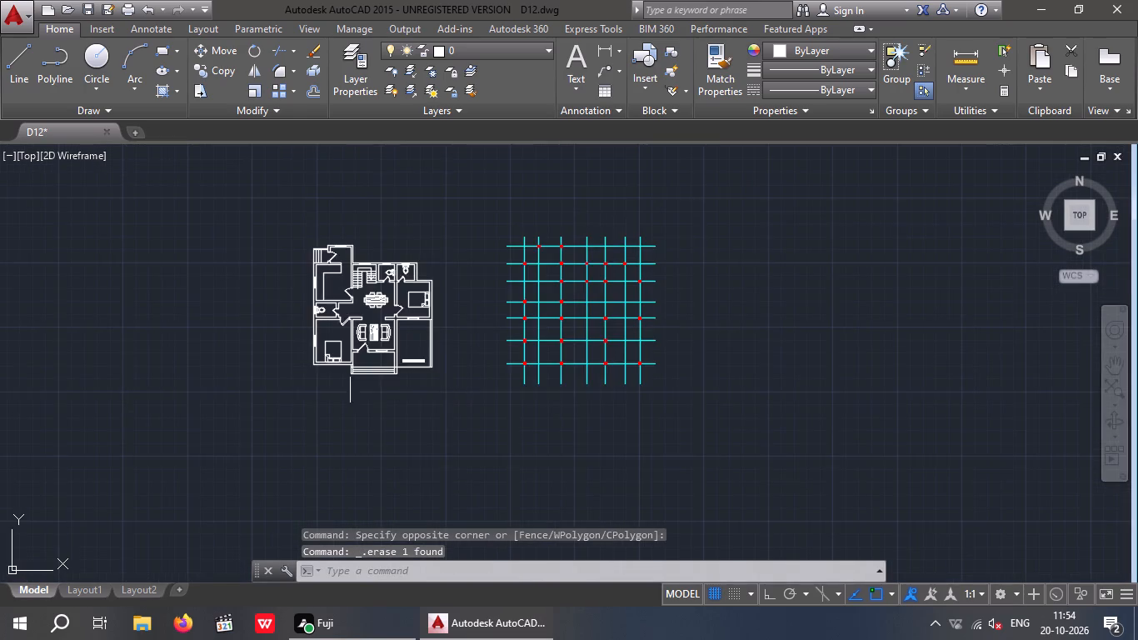
pyautogui.scroll(-1, 372, 352)
pyautogui.scroll(2, 372, 351)
pyautogui.scroll(3, 435, 381)
pyautogui.moveTo(432, 348); pyautogui.dragTo(426, 335)
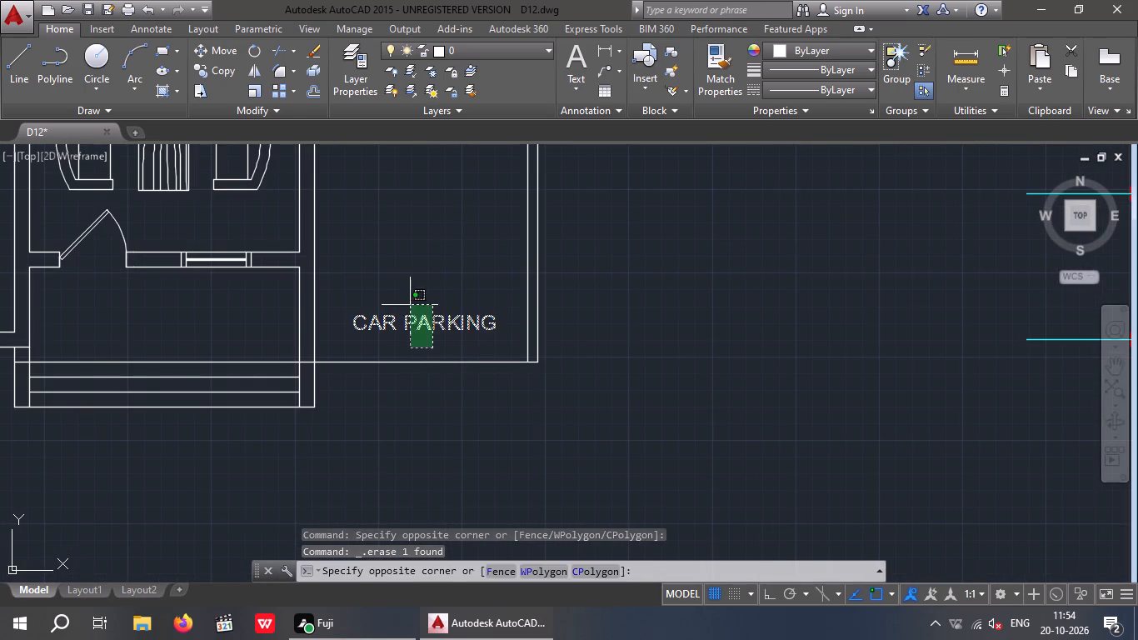
pyautogui.click(410, 305)
pyautogui.click(212, 49)
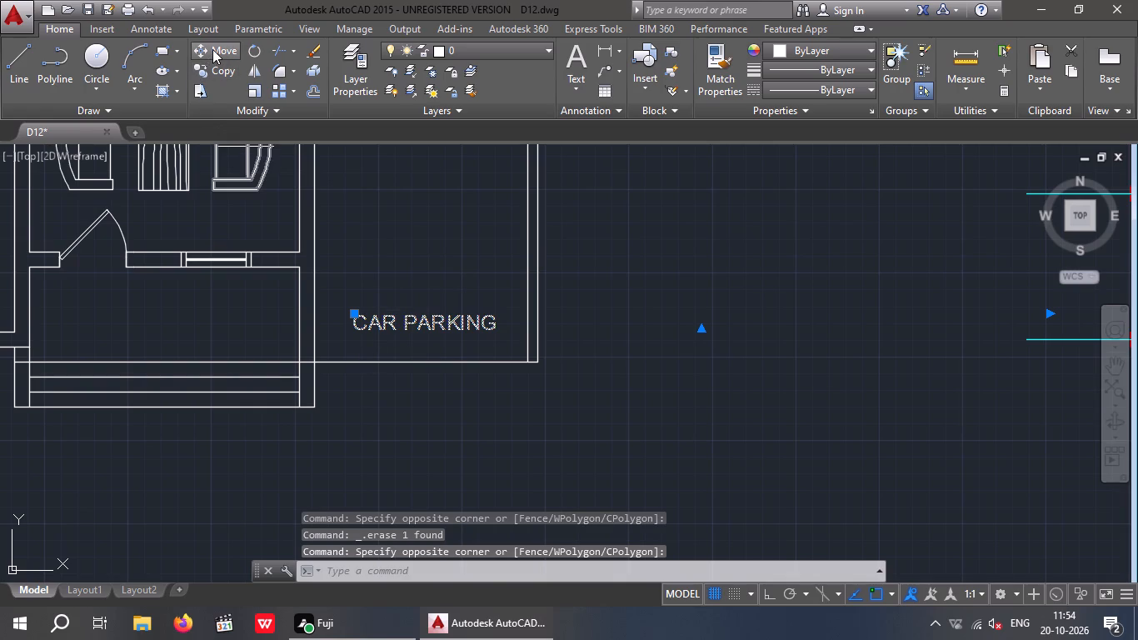
pyautogui.moveTo(512, 298); pyautogui.dragTo(539, 416, button='middle')
pyautogui.moveTo(397, 449); pyautogui.dragTo(397, 438)
pyautogui.click(379, 326)
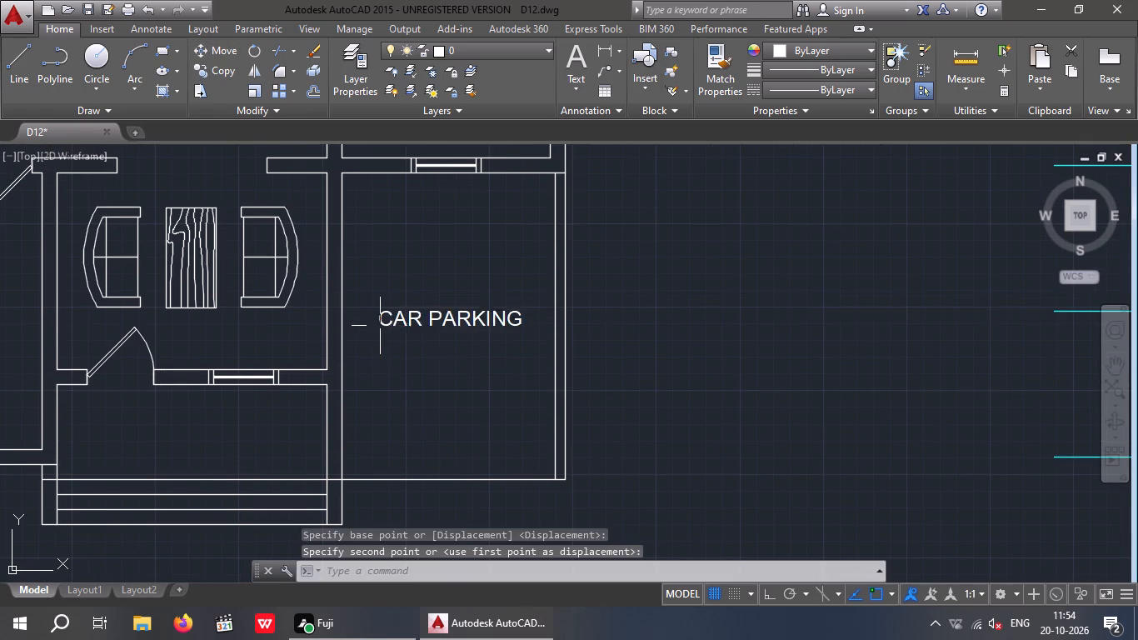
# Check the depth of the front veranda along its inner side wall with a linear dimension, without placing it.
pyautogui.scroll(-1, 427, 345)
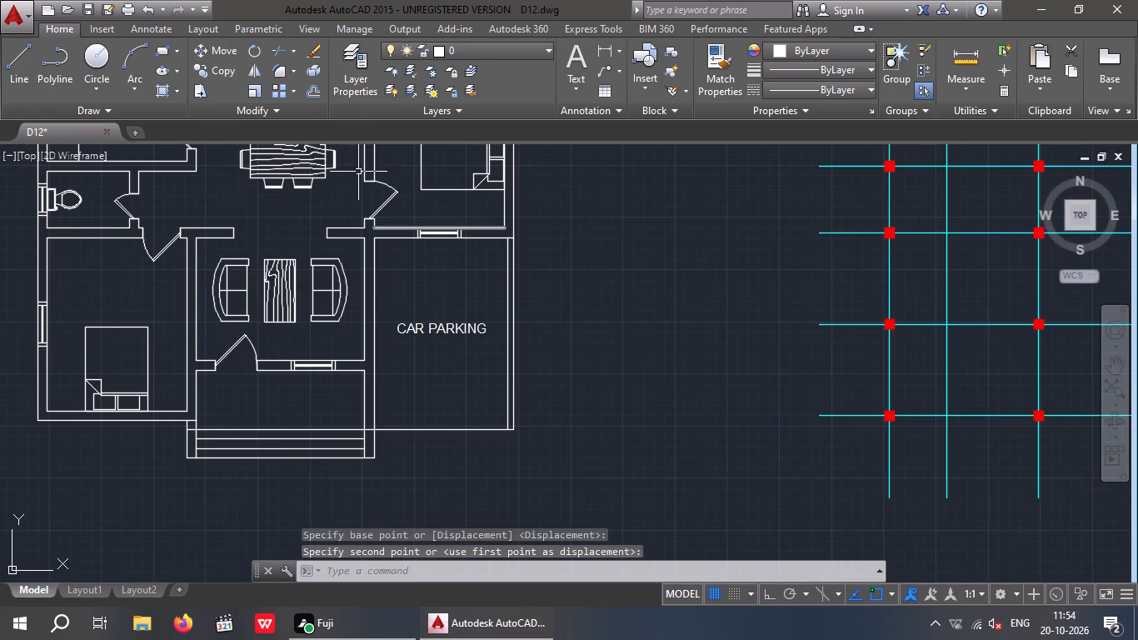
pyautogui.click(604, 49)
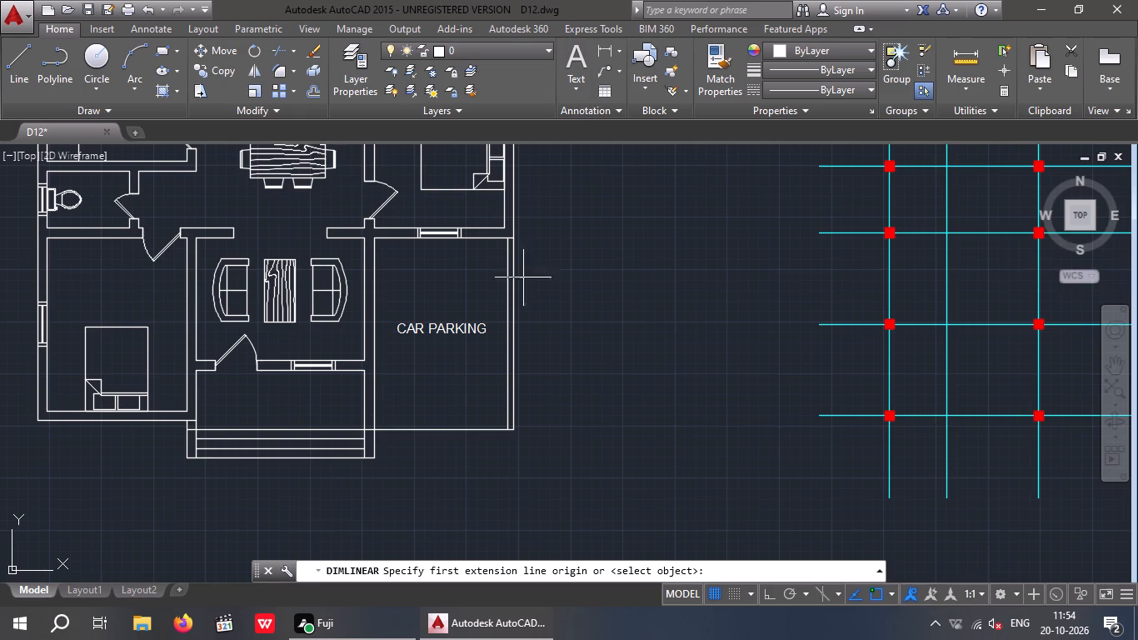
pyautogui.scroll(1, 355, 405)
pyautogui.click(367, 351)
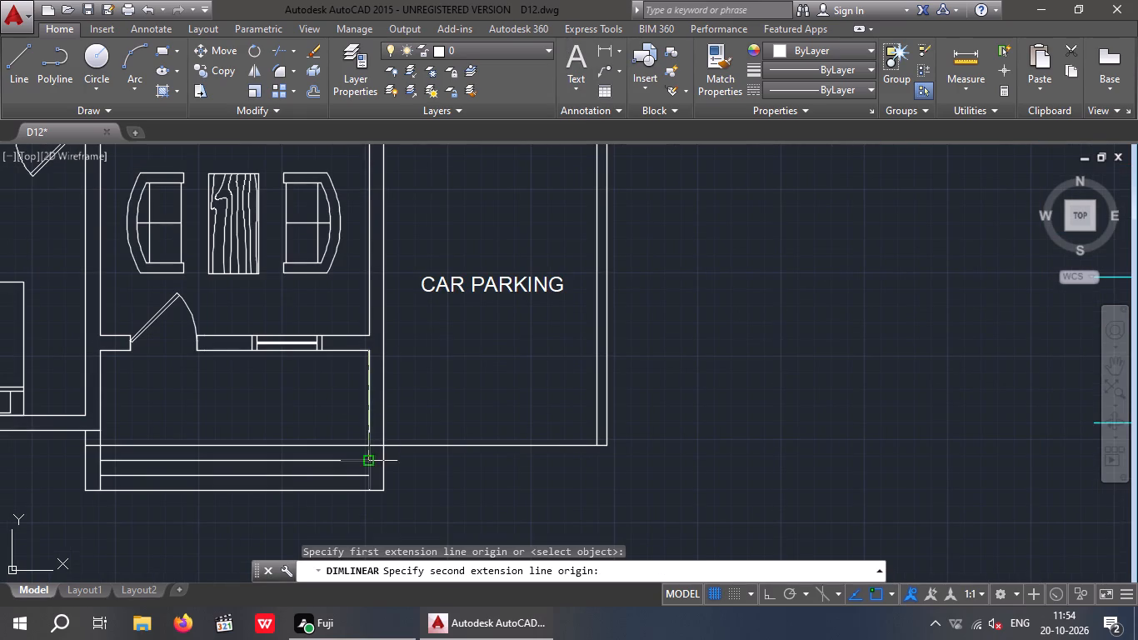
pyautogui.click(368, 447)
pyautogui.scroll(3, 329, 446)
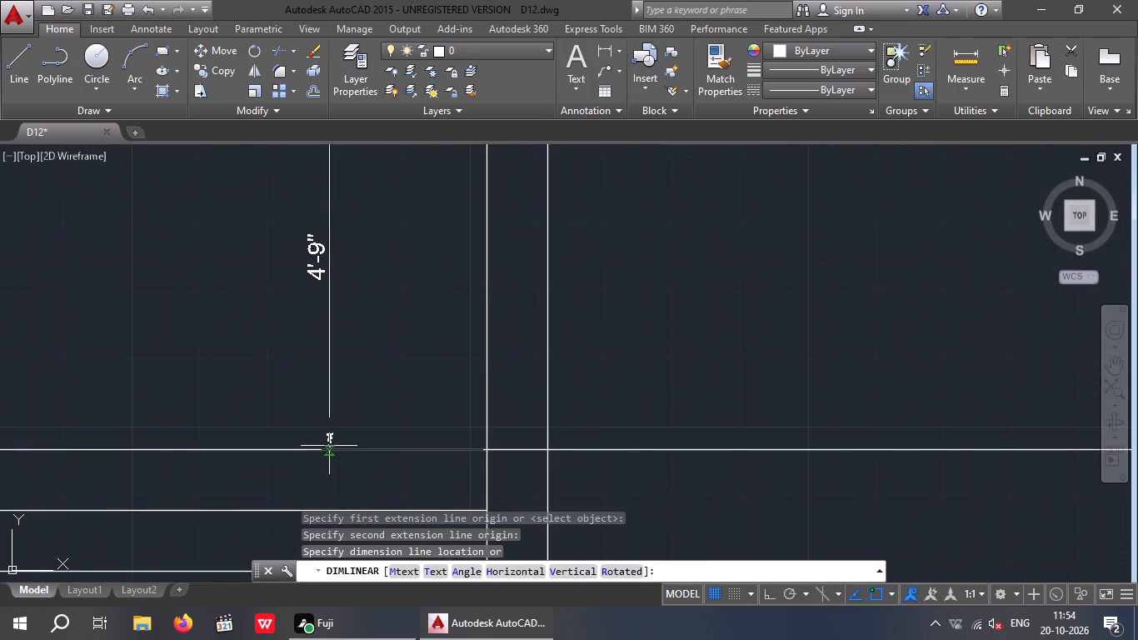
pyautogui.scroll(-4, 331, 444)
pyautogui.press('space')
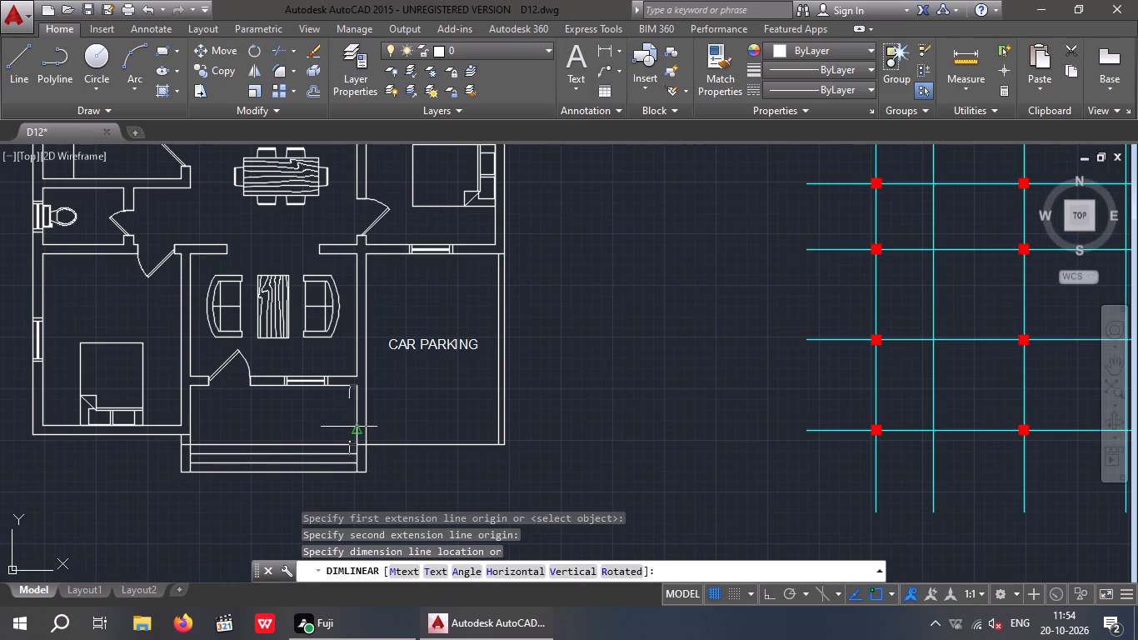
# Check the width of the front veranda along its front line with a linear dimension, without placing it.
pyautogui.press('space')
pyautogui.scroll(3, 196, 443)
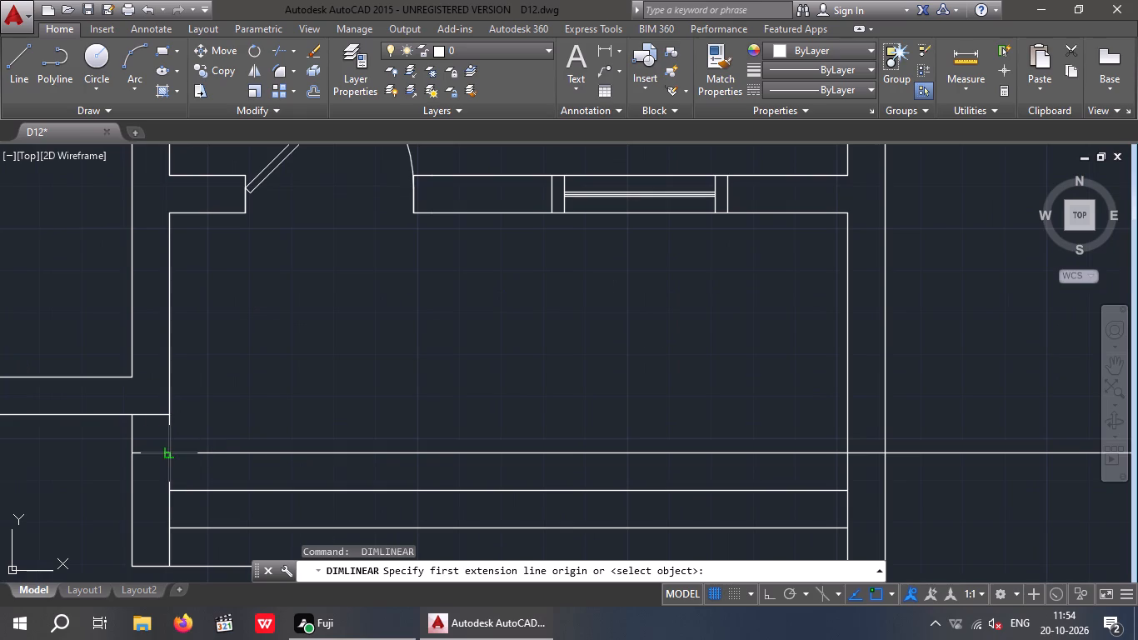
pyautogui.moveTo(170, 455); pyautogui.dragTo(186, 457)
pyautogui.click(850, 455)
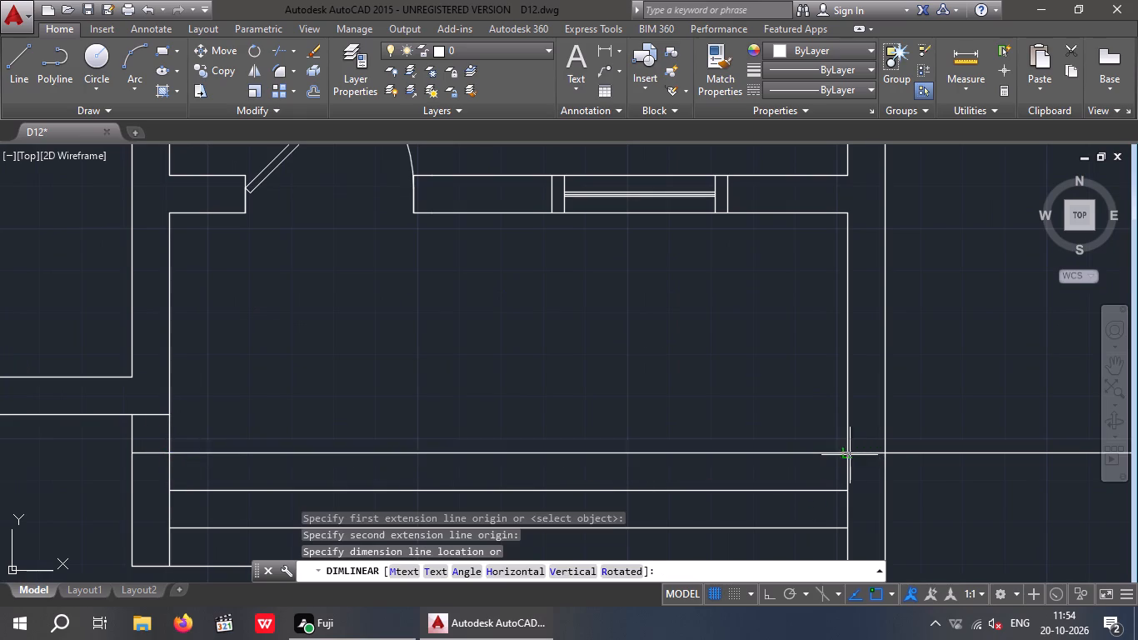
pyautogui.press('space')
# Add a 9" high multiline text label inside the front veranda reading VARANDHA, with 13'6"X4'9" on the second line.
pyautogui.scroll(-2, 771, 407)
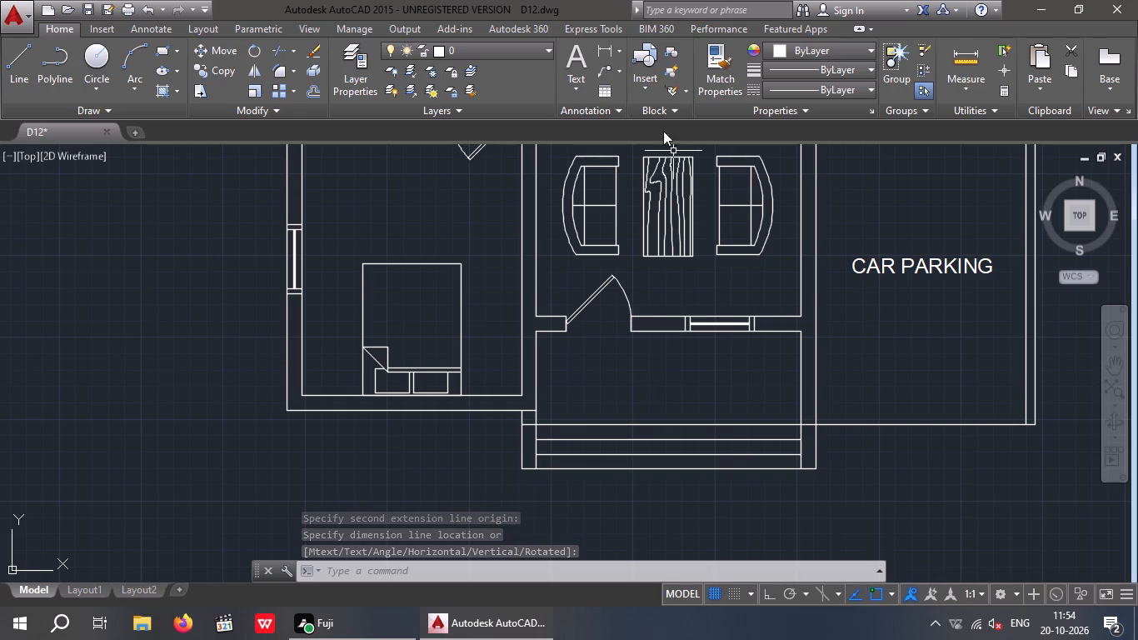
pyautogui.click(577, 55)
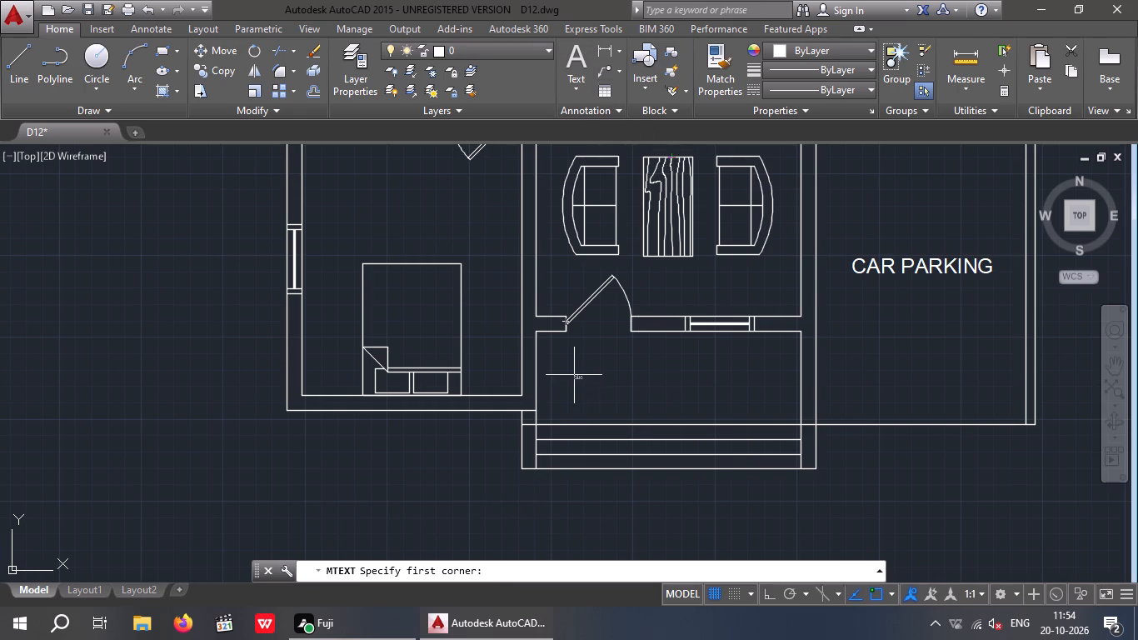
pyautogui.click(575, 374)
pyautogui.moveTo(922, 446); pyautogui.dragTo(703, 472, button='middle')
pyautogui.scroll(-2, 702, 435)
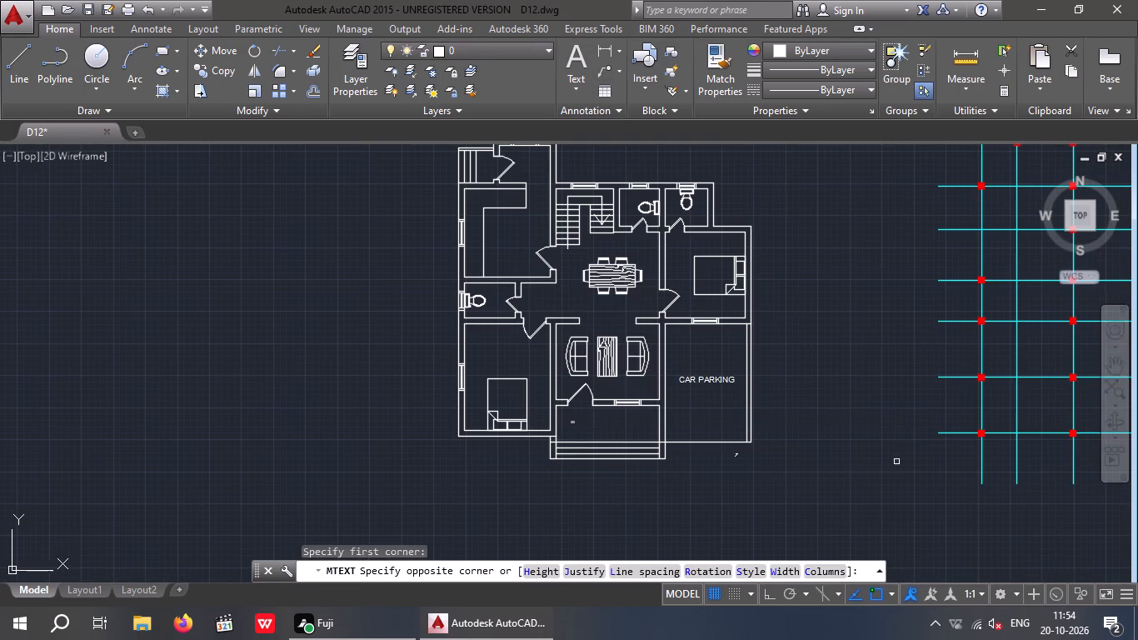
pyautogui.click(907, 471)
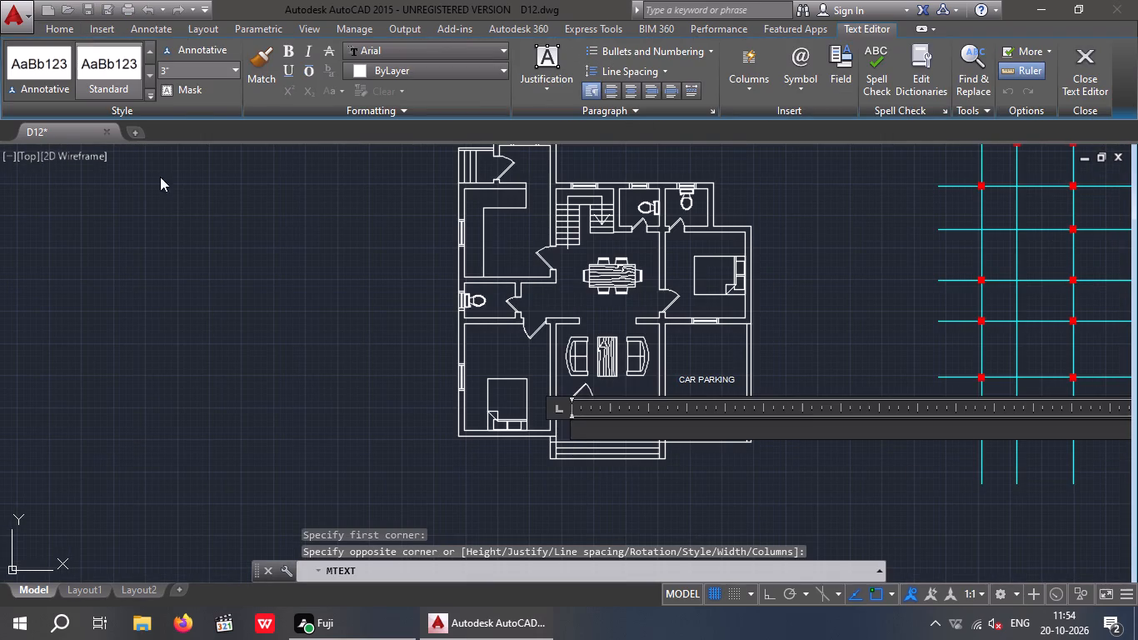
pyautogui.click(180, 67)
pyautogui.write('9"')
pyautogui.press('Return')
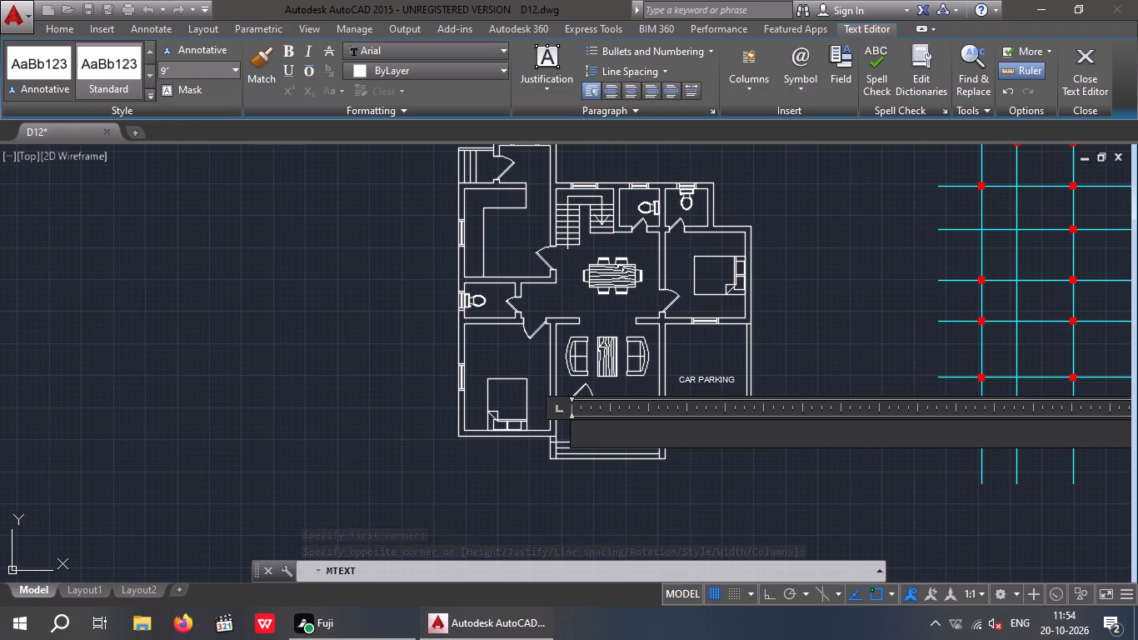
pyautogui.write('VARA')
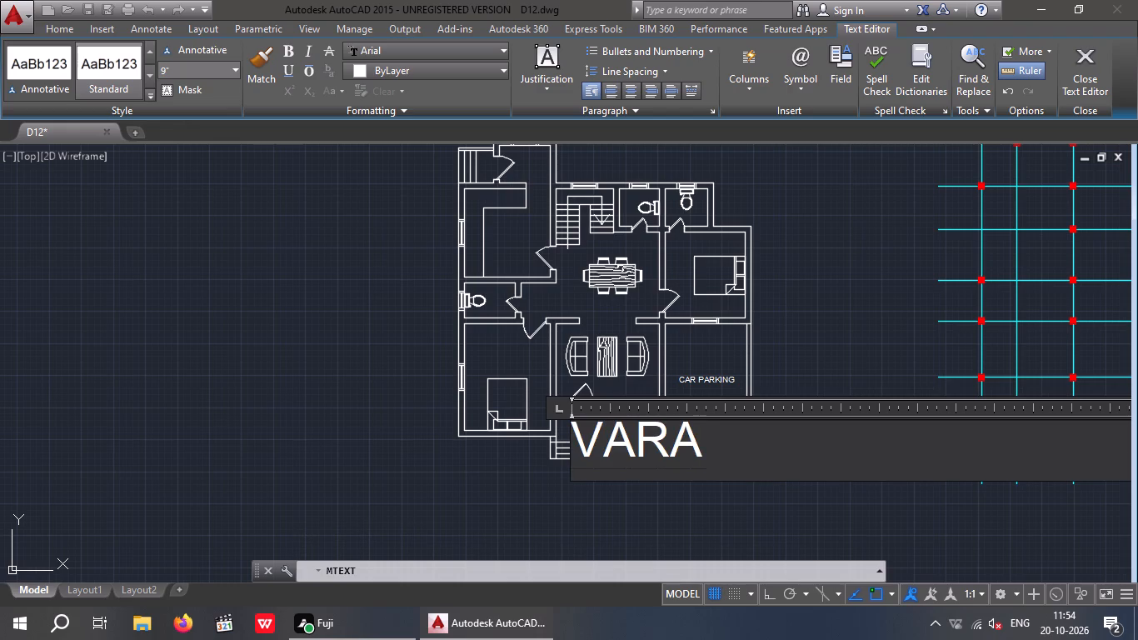
pyautogui.write('NDHA')
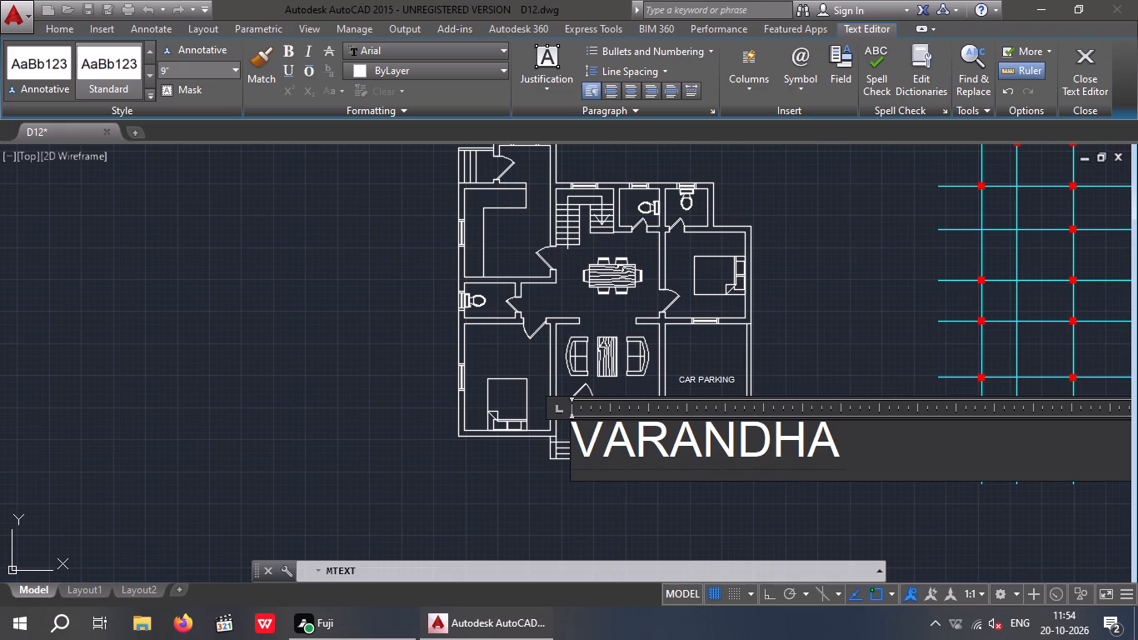
pyautogui.press('Return')
pyautogui.write('13')
pyautogui.write("'6")
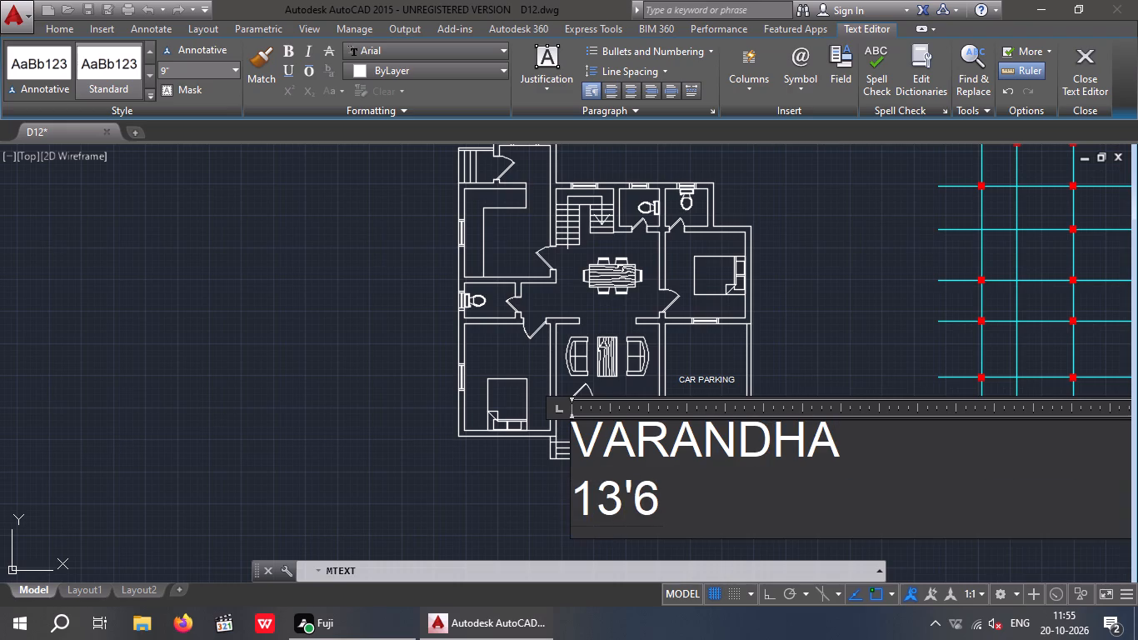
pyautogui.hotkey('shift', '"')
pyautogui.press('x')
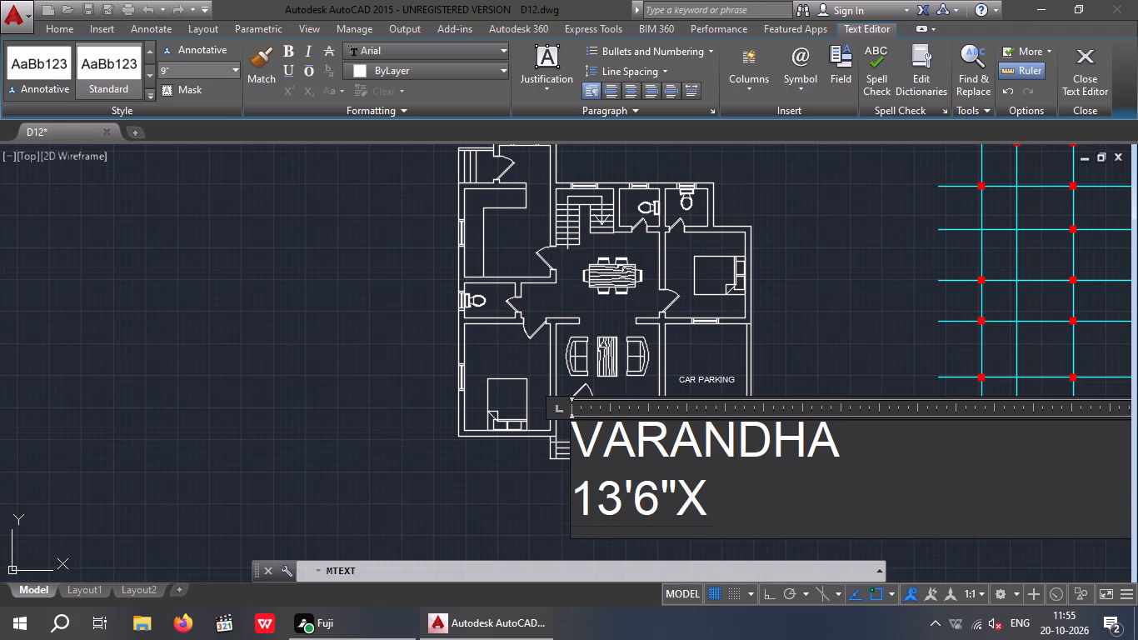
pyautogui.write("4'9")
pyautogui.hotkey('shift', '"')
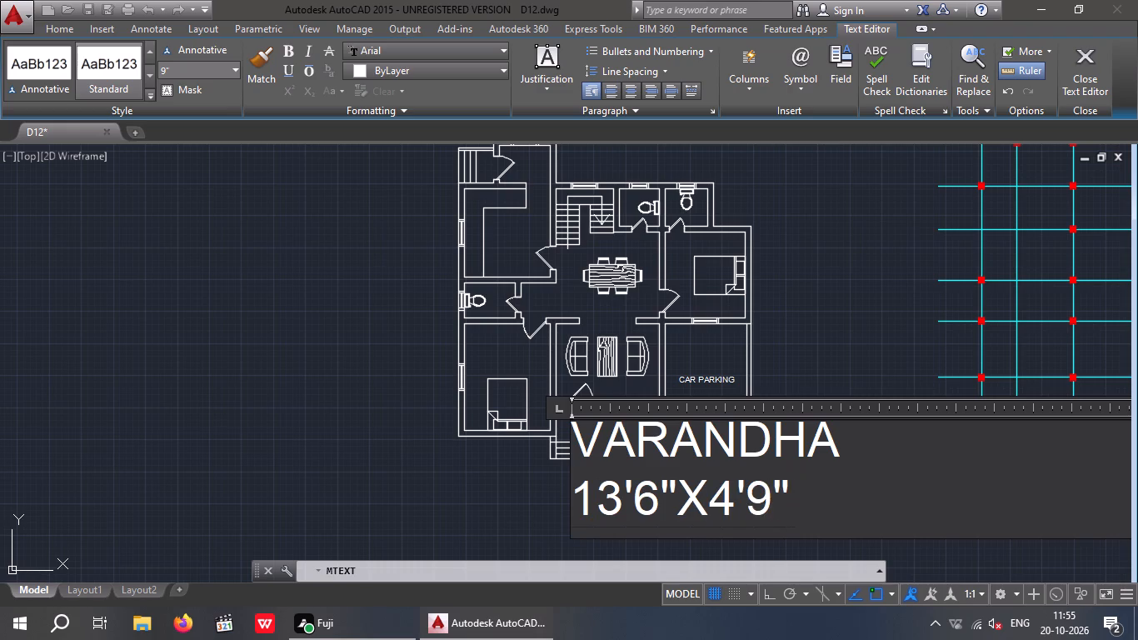
pyautogui.click(866, 292)
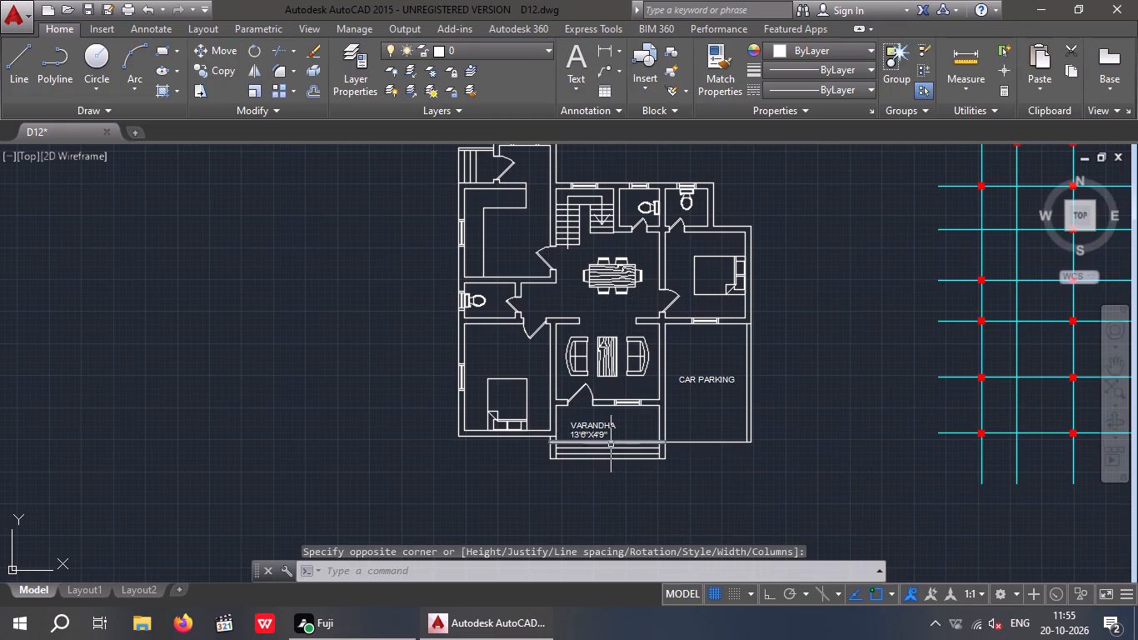
# Indent the 13'6"X4'9" line of the VARANDHA label with two leading spaces so it centres under the name.
pyautogui.scroll(4, 579, 438)
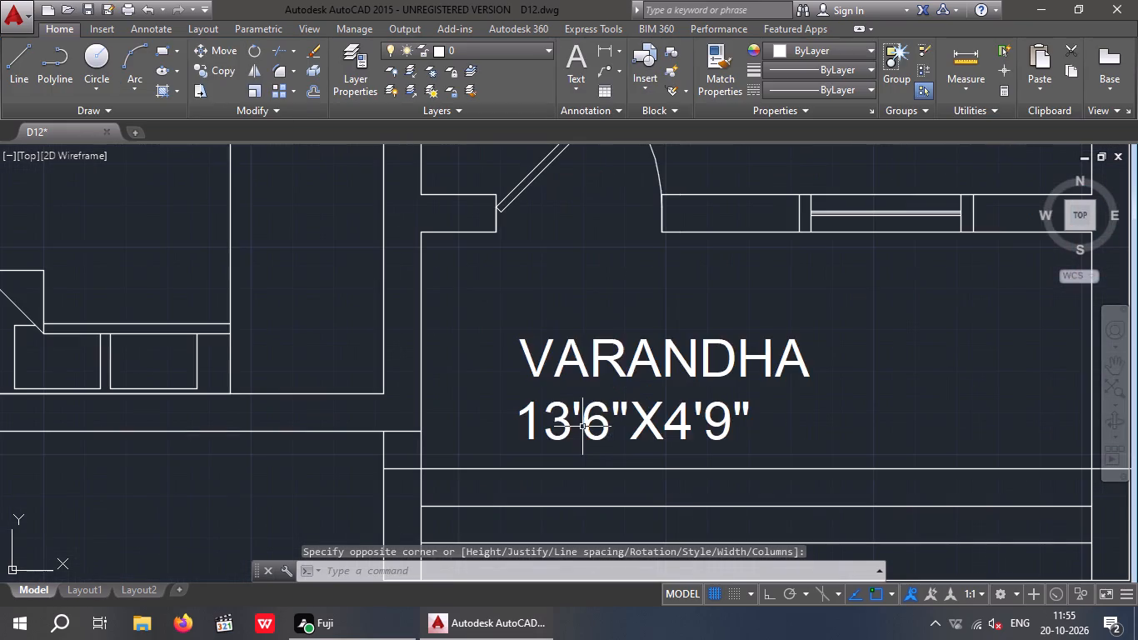
pyautogui.click(561, 431)
pyautogui.doubleClick(561, 429)
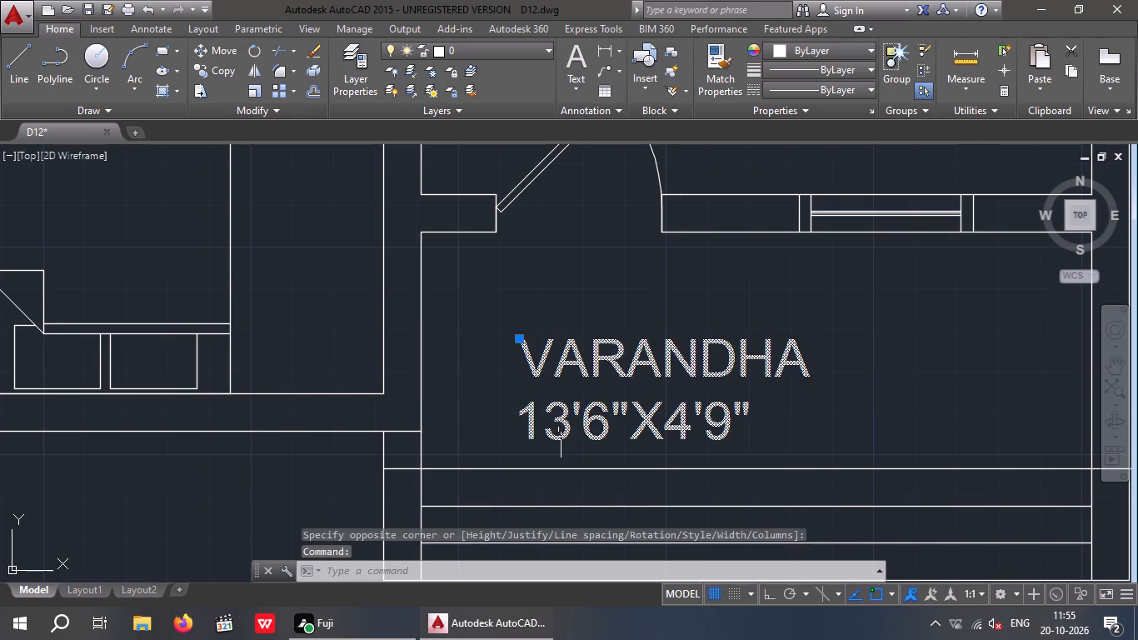
pyautogui.doubleClick(599, 432)
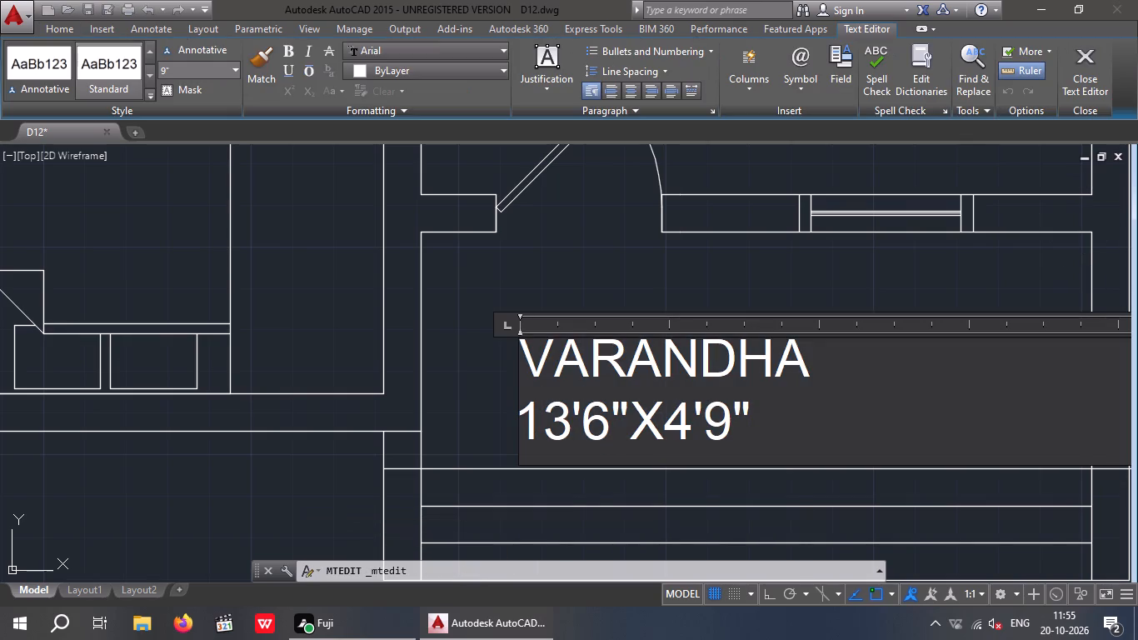
pyautogui.click(525, 437)
pyautogui.press('space')
pyautogui.press('space')
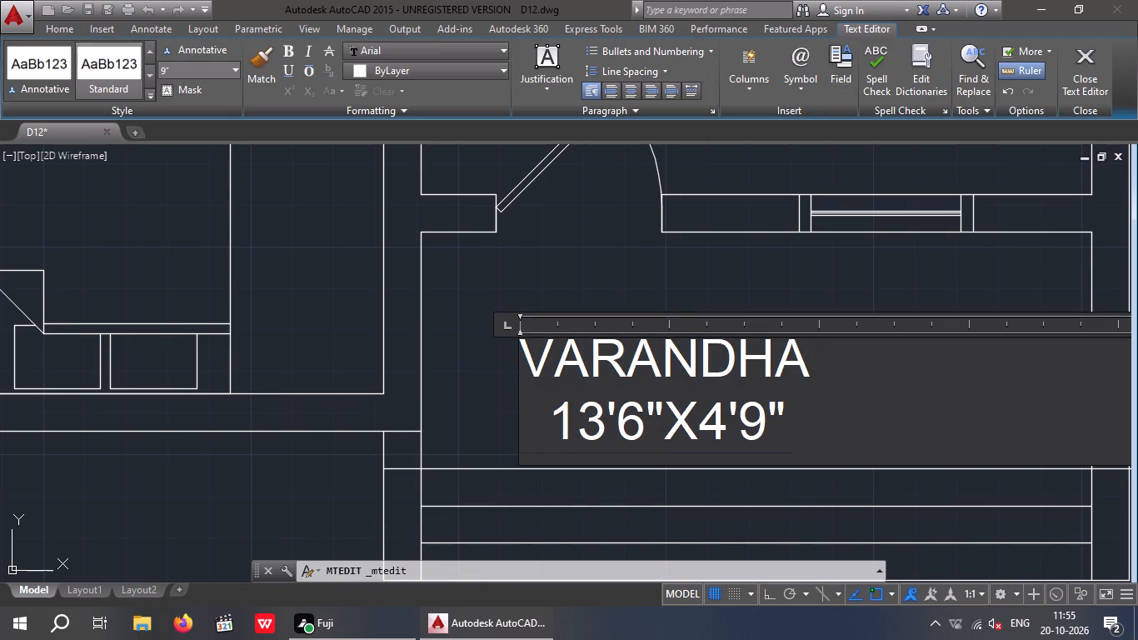
pyautogui.press('BackSpace')
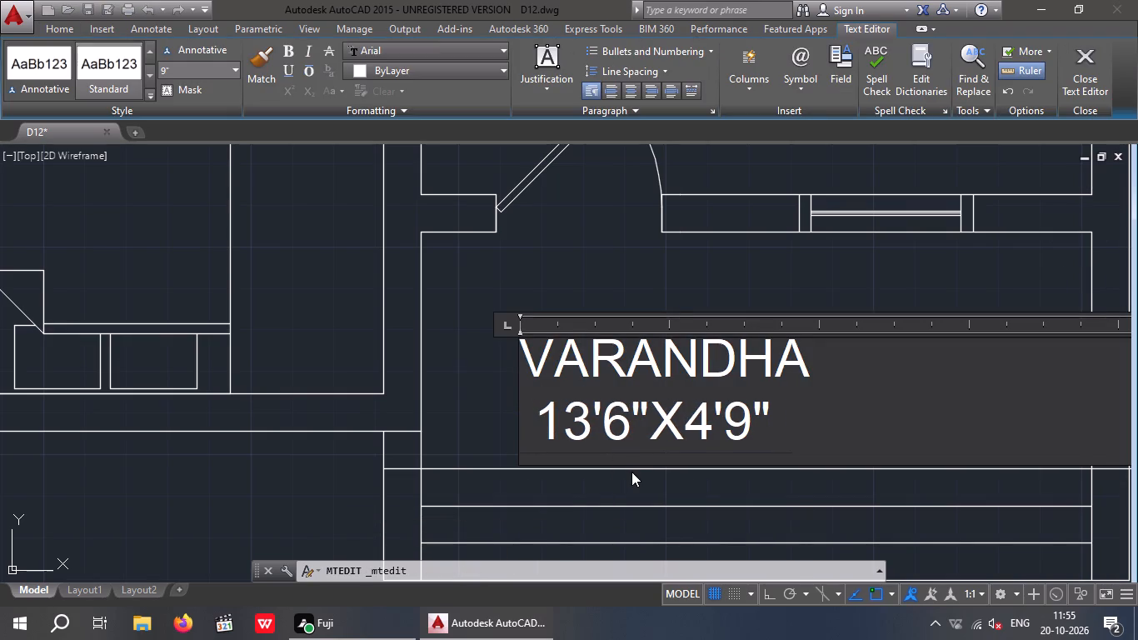
pyautogui.press('space')
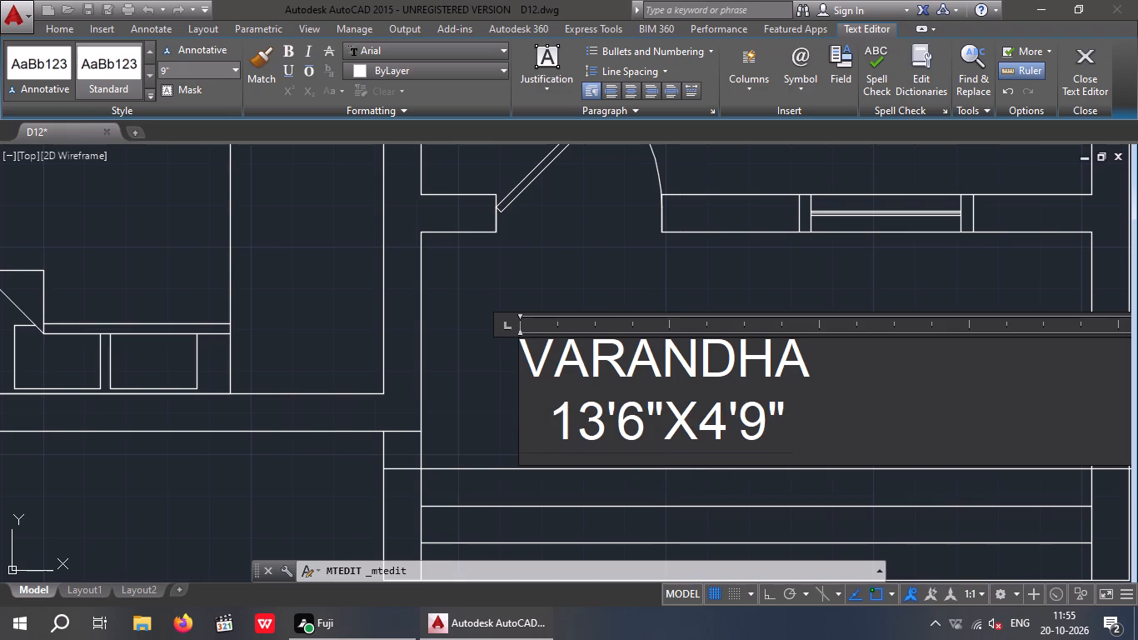
pyautogui.click(557, 267)
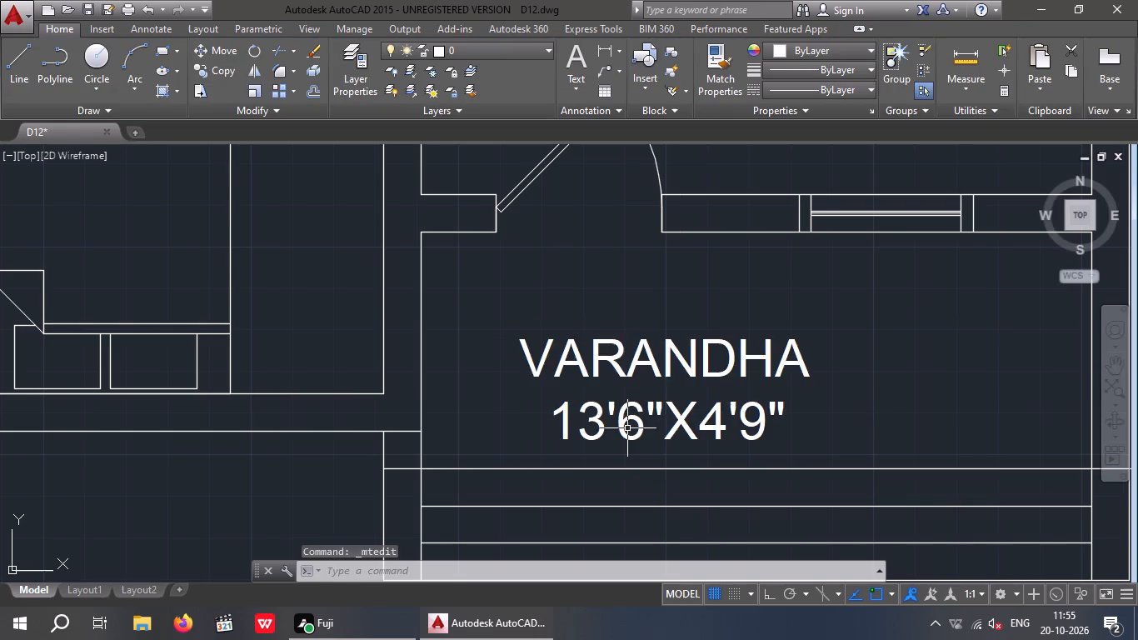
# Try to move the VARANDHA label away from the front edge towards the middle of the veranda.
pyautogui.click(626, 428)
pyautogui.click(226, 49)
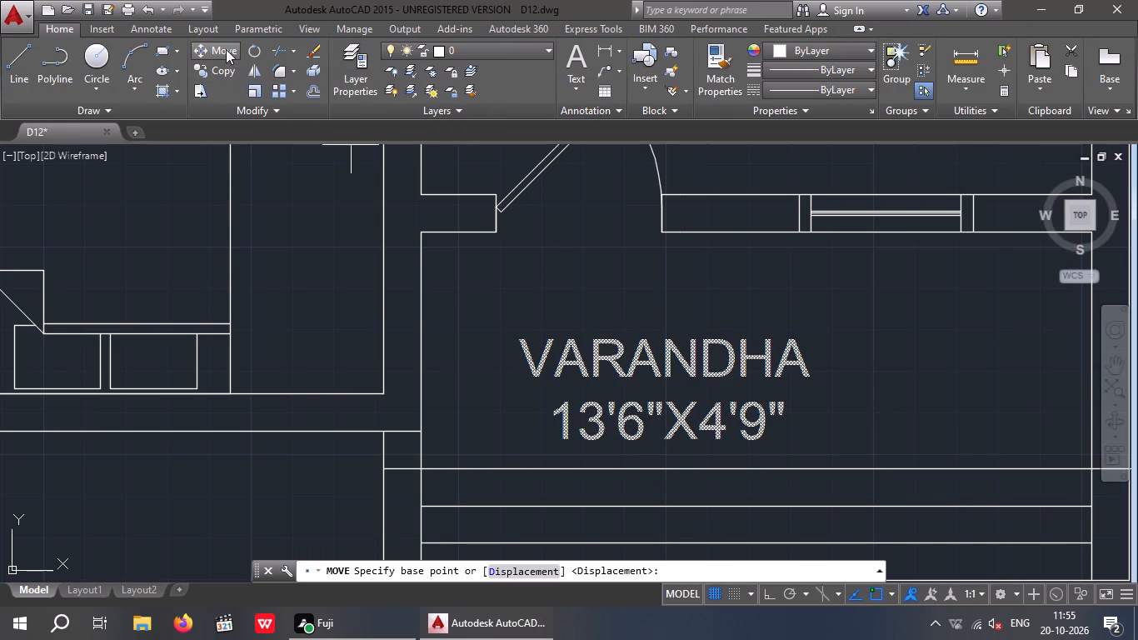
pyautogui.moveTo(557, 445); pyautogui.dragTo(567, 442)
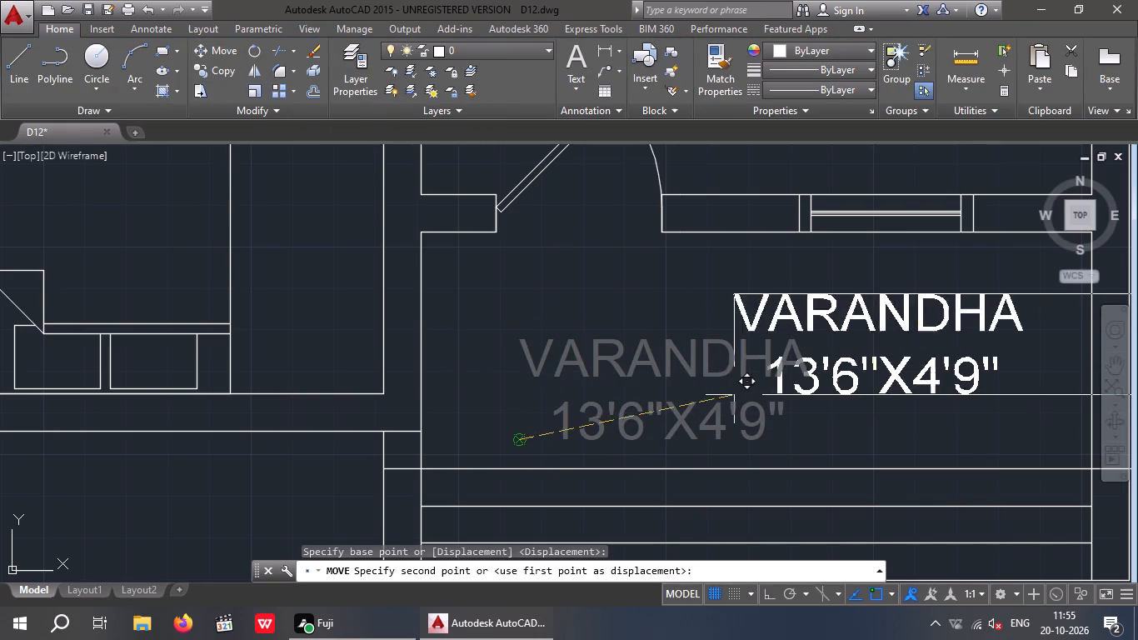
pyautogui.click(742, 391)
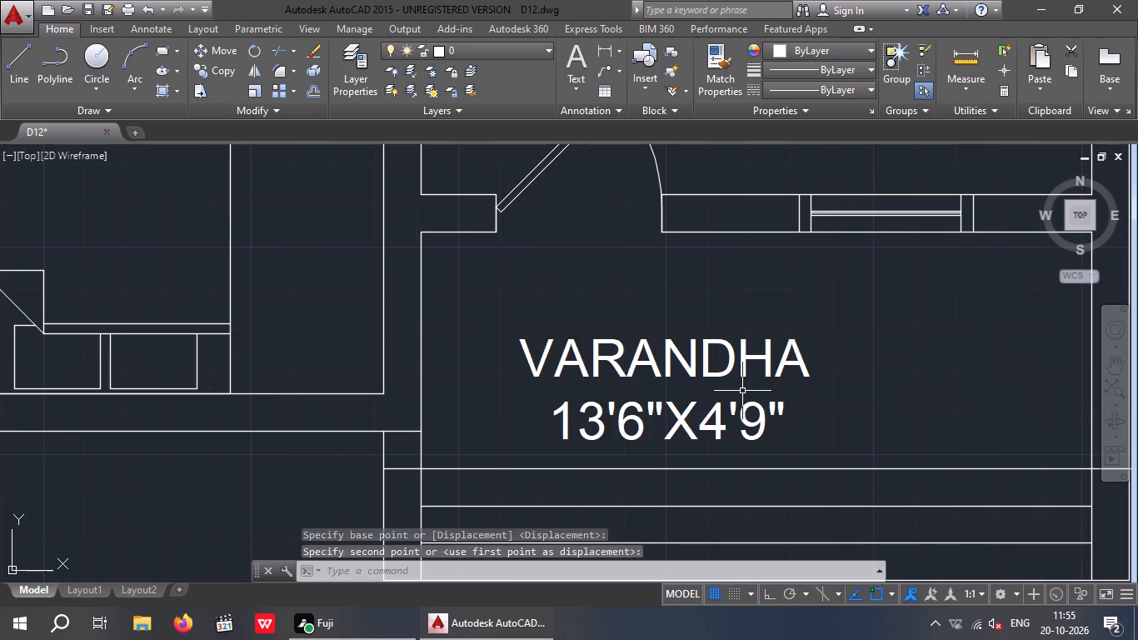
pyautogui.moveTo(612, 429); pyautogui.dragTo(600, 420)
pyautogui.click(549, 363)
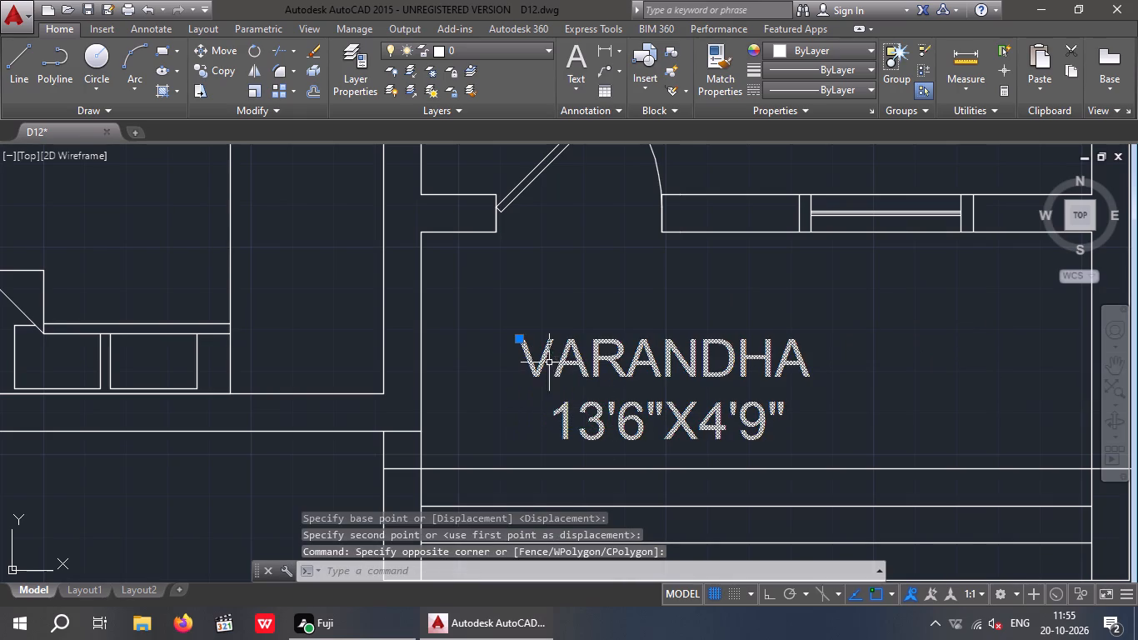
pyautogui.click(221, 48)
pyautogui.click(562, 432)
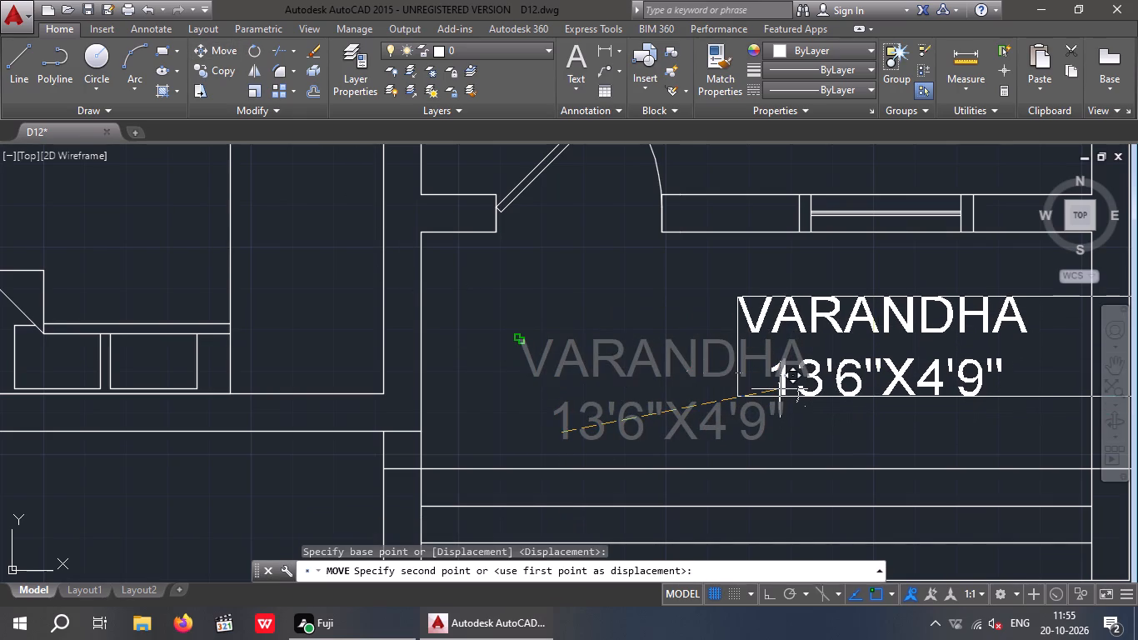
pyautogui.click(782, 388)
# Move the VARANDHA label below the front window, about midway between the front wall and the steps.
pyautogui.moveTo(782, 388); pyautogui.dragTo(737, 385)
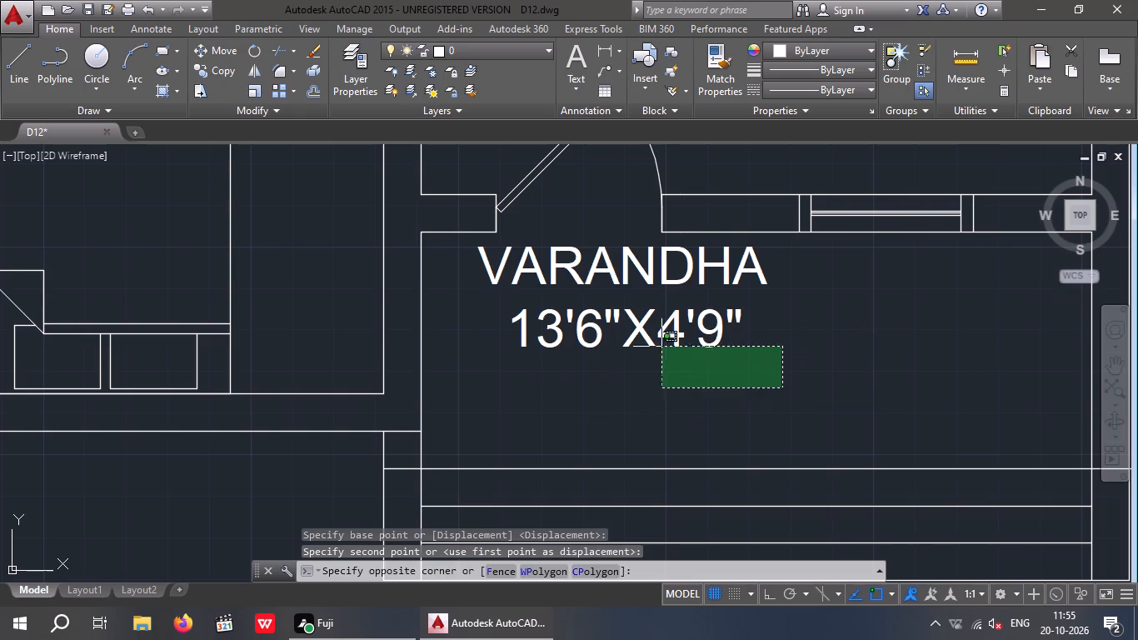
pyautogui.click(622, 318)
pyautogui.click(217, 46)
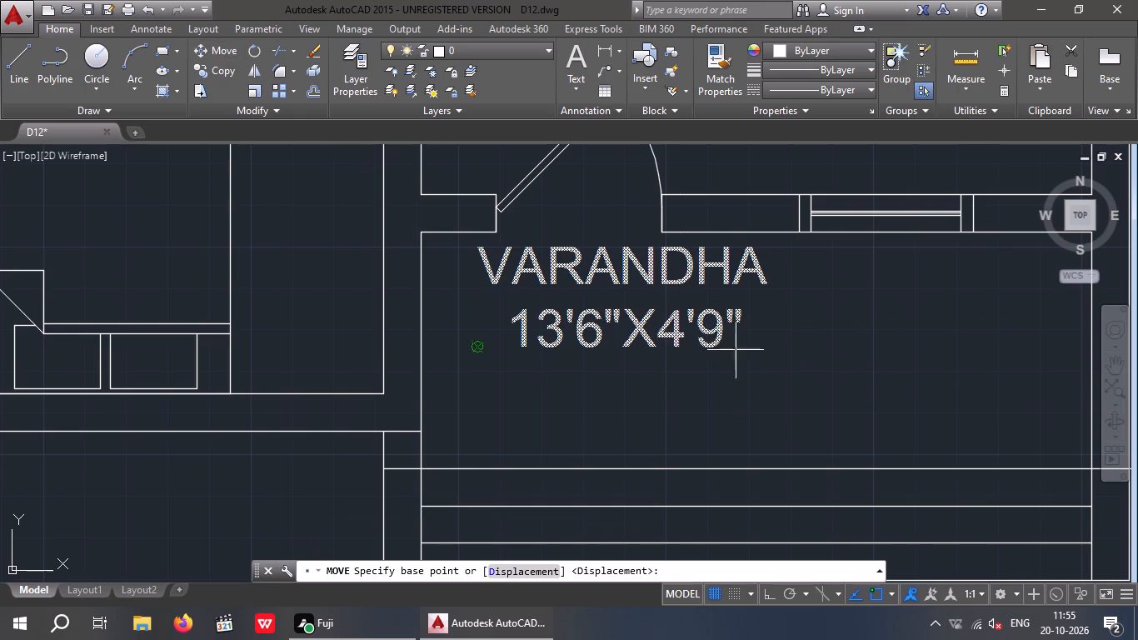
pyautogui.click(726, 340)
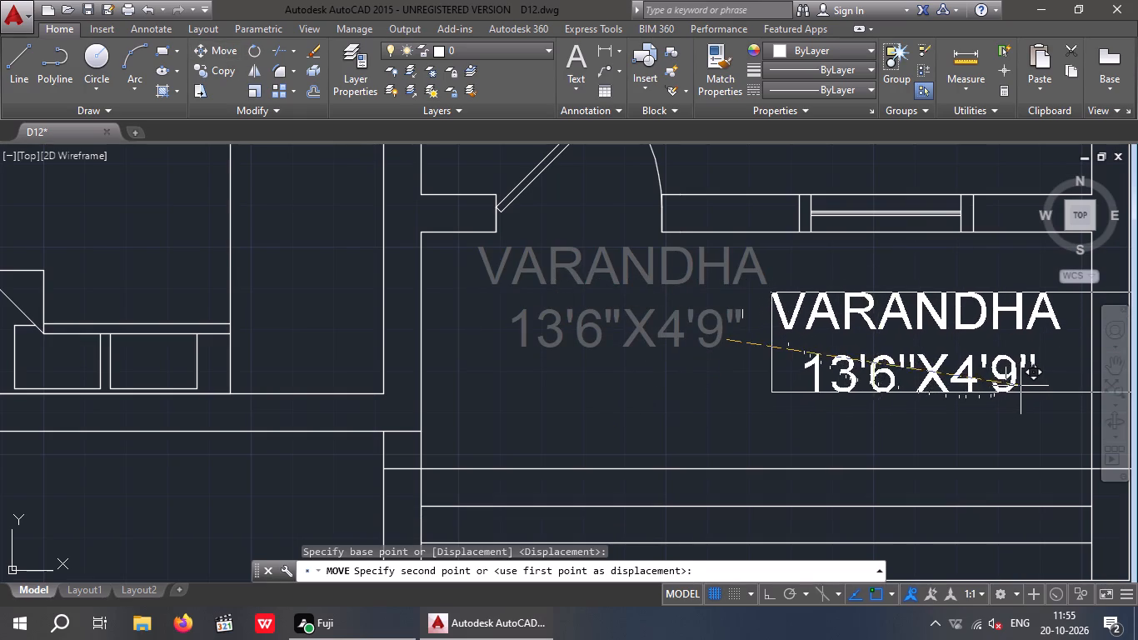
pyautogui.click(1022, 384)
# Add a multiline text label reading LIVING HALL between the sofa set and the entrance door.
pyautogui.scroll(-2, 1011, 389)
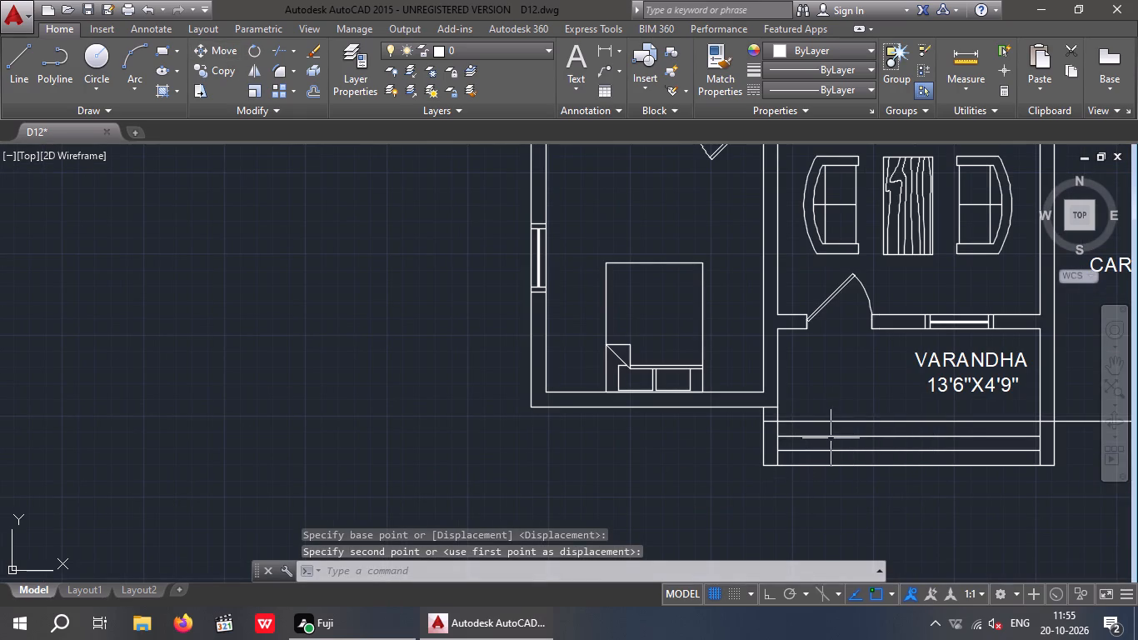
pyautogui.scroll(-2, 779, 399)
pyautogui.moveTo(590, 386); pyautogui.dragTo(302, 371, button='middle')
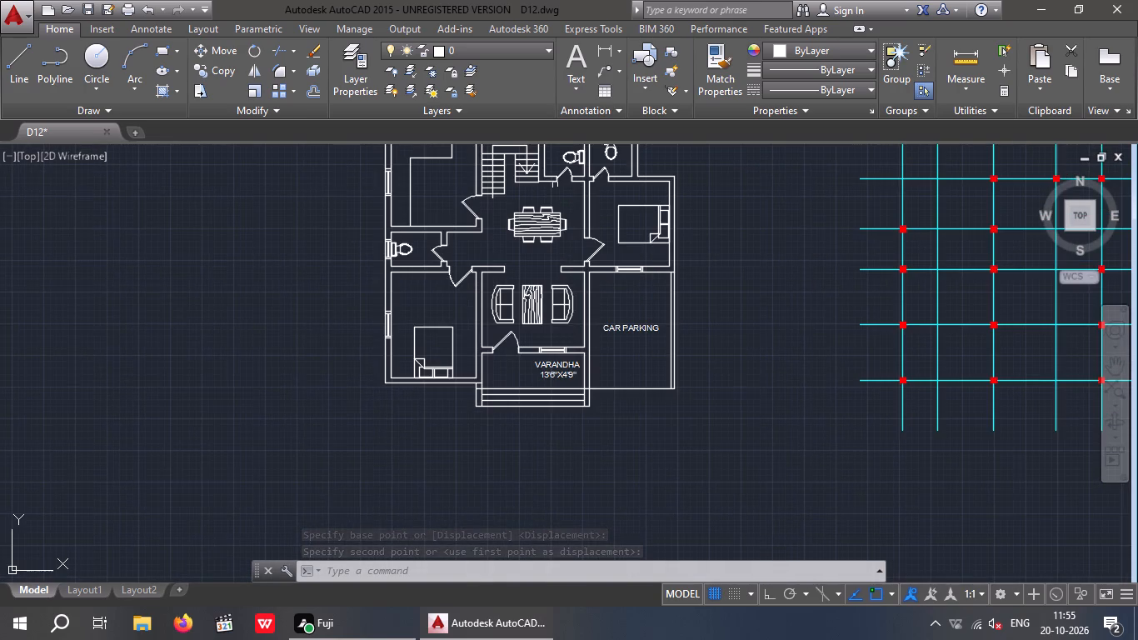
pyautogui.click(576, 52)
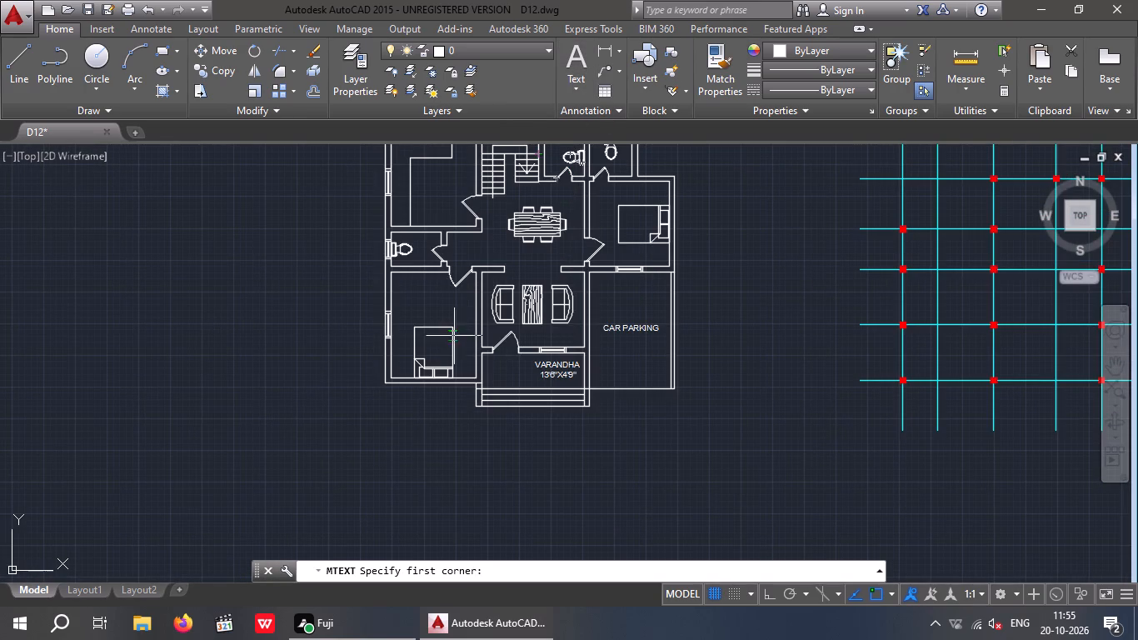
pyautogui.scroll(3, 521, 331)
pyautogui.moveTo(394, 329); pyautogui.dragTo(447, 368)
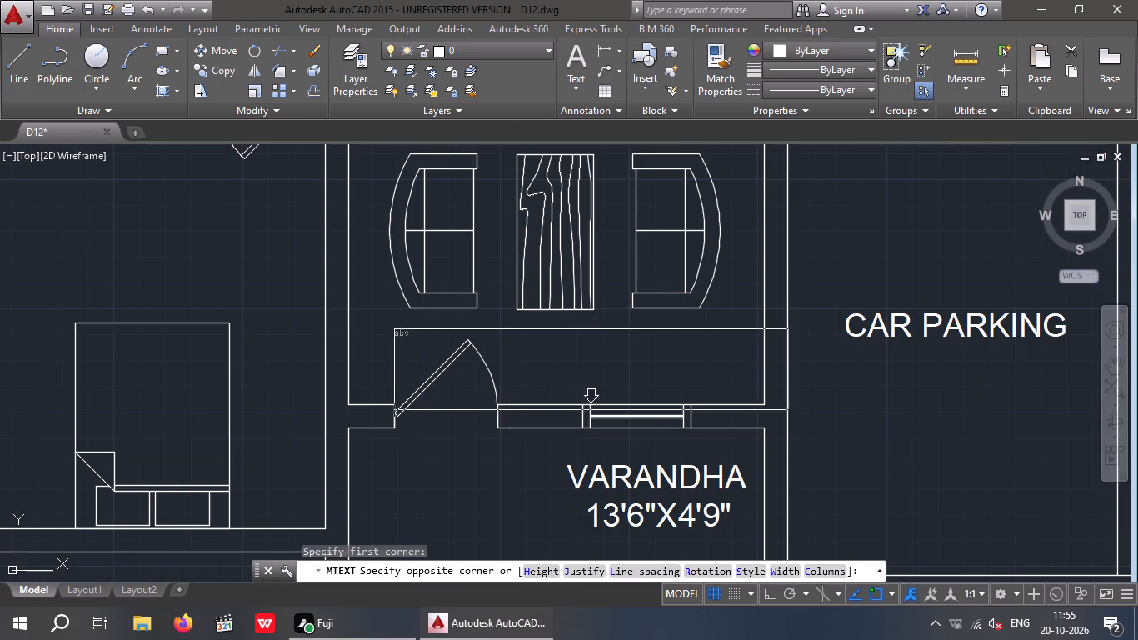
pyautogui.scroll(-1, 906, 412)
pyautogui.scroll(-1, 1006, 432)
pyautogui.moveTo(1028, 438); pyautogui.dragTo(522, 448, button='middle')
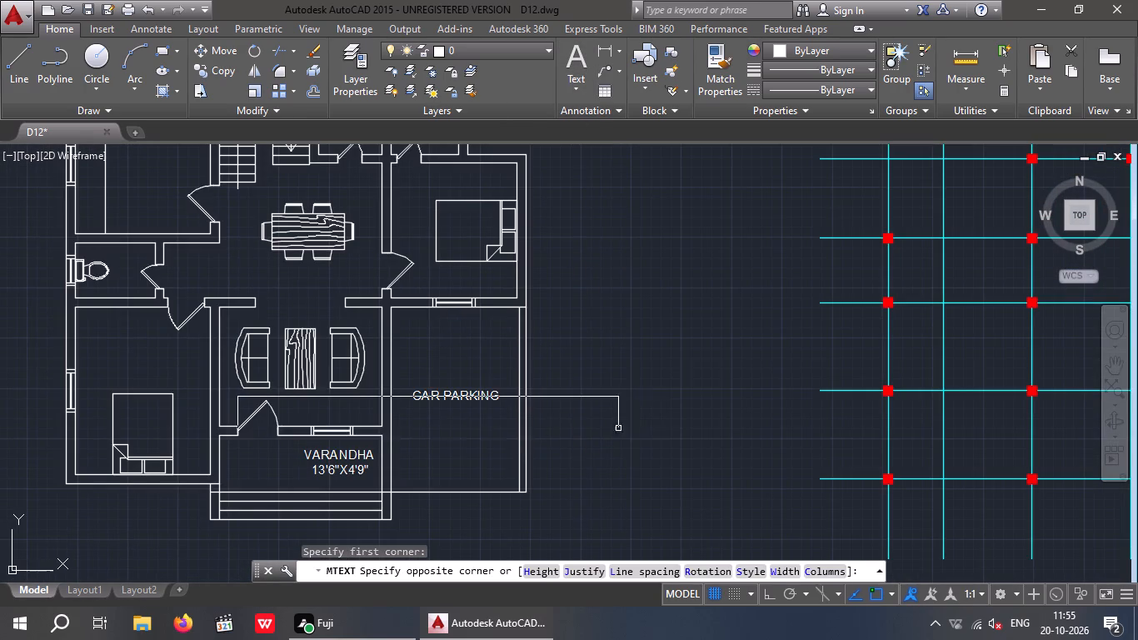
pyautogui.click(652, 432)
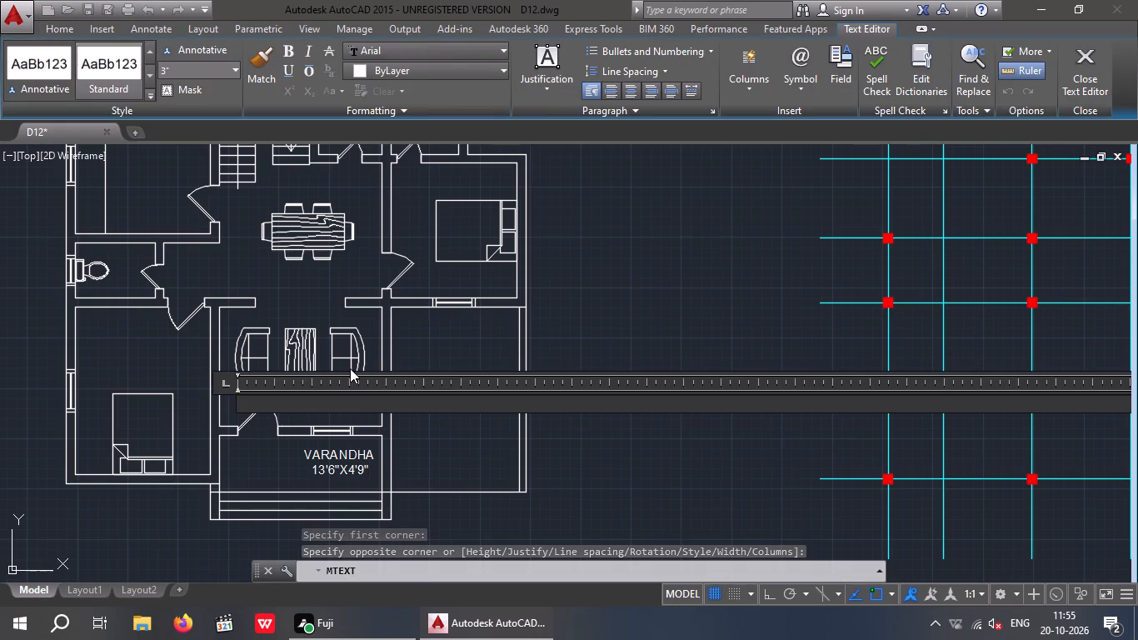
pyautogui.write('LIV')
pyautogui.write('IN')
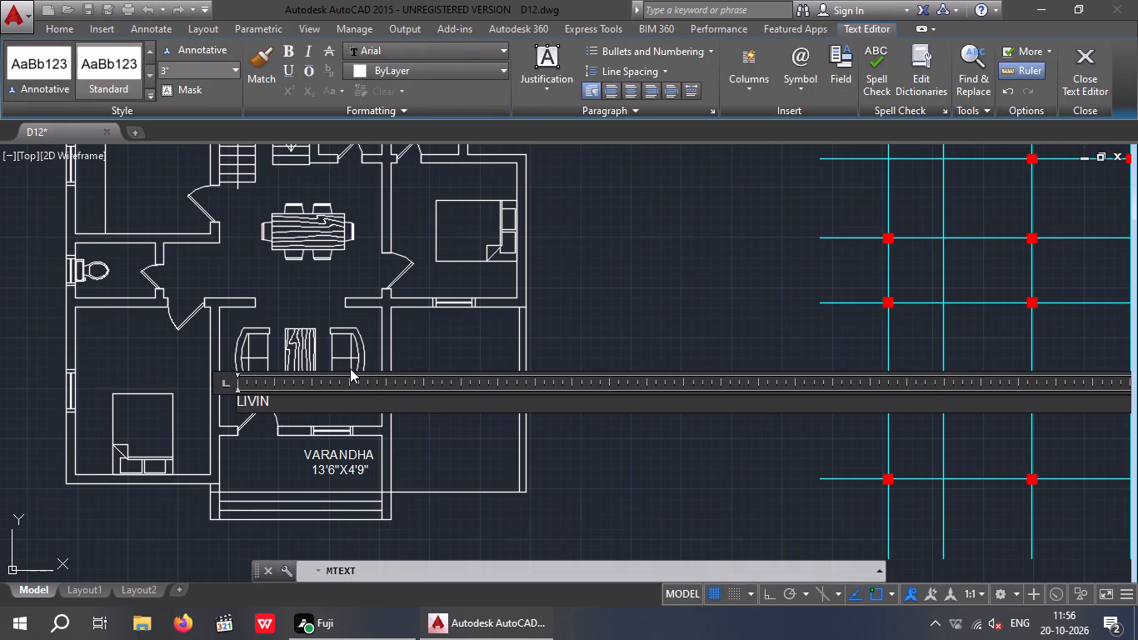
pyautogui.press('g')
pyautogui.press('space')
pyautogui.write('HALL')
pyautogui.click(427, 451)
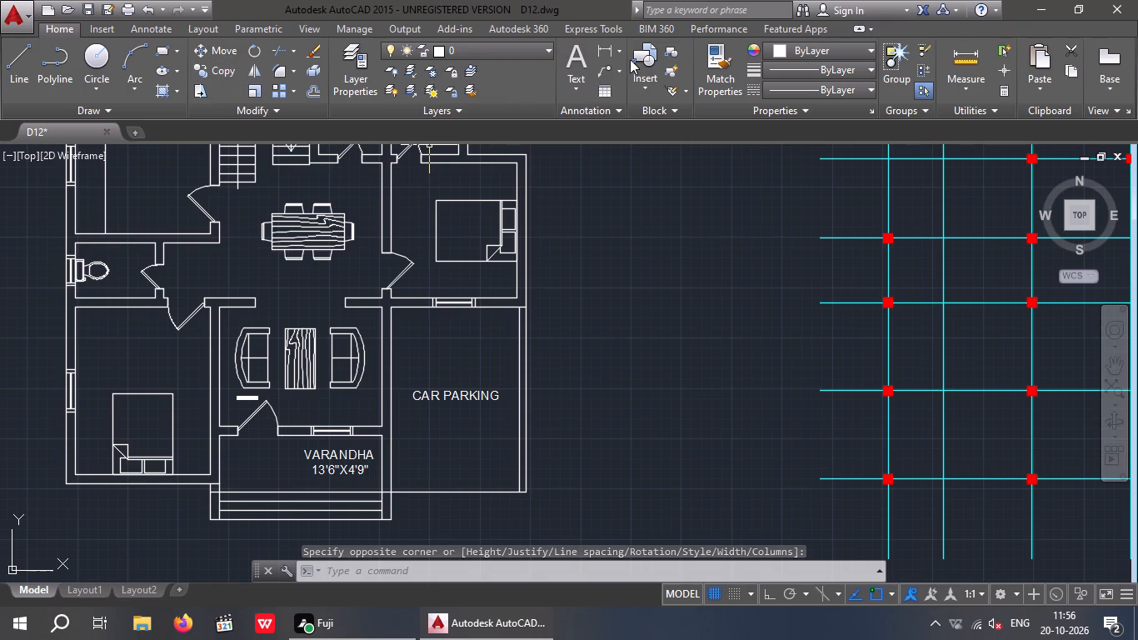
# Check the living hall's width along the inner face of its front wall with a linear dimension, without placing it.
pyautogui.click(600, 54)
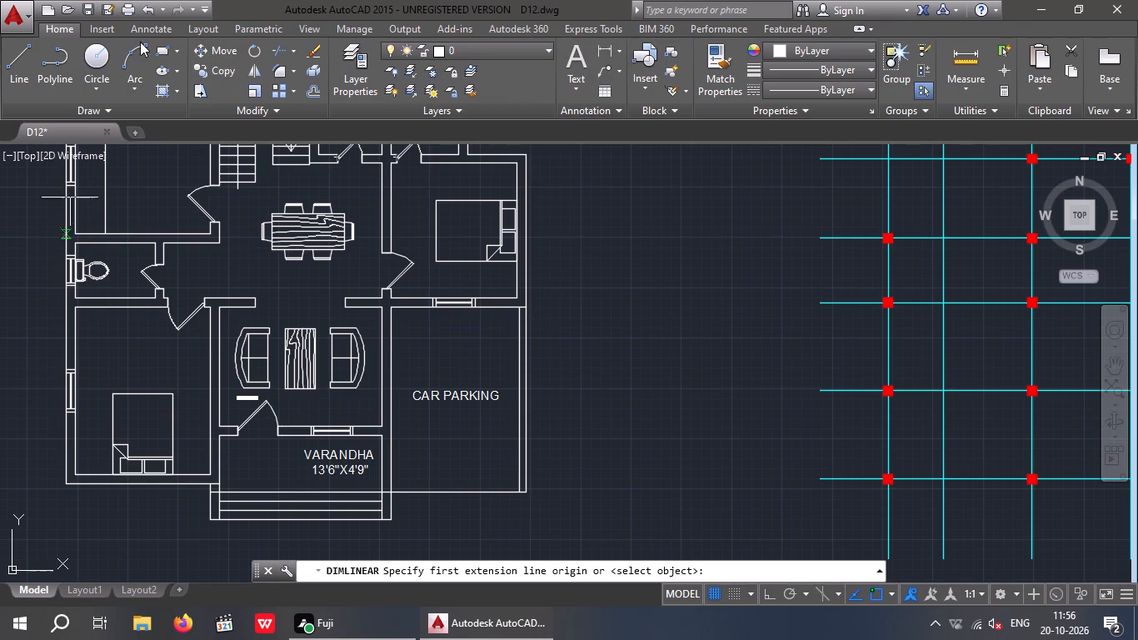
pyautogui.scroll(3, 238, 468)
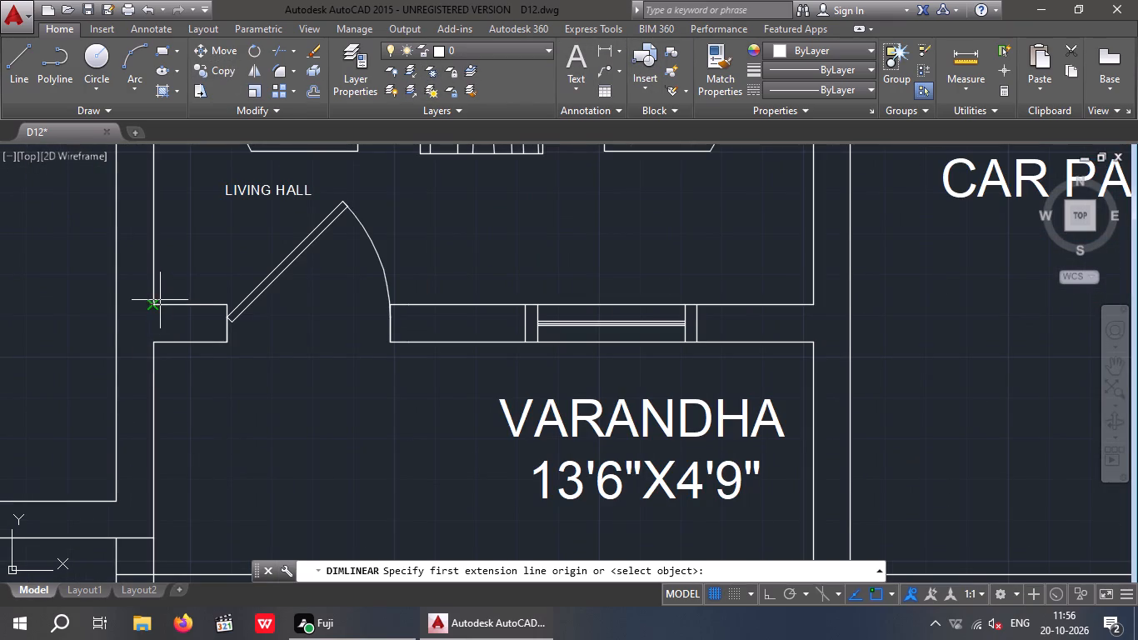
pyautogui.click(155, 306)
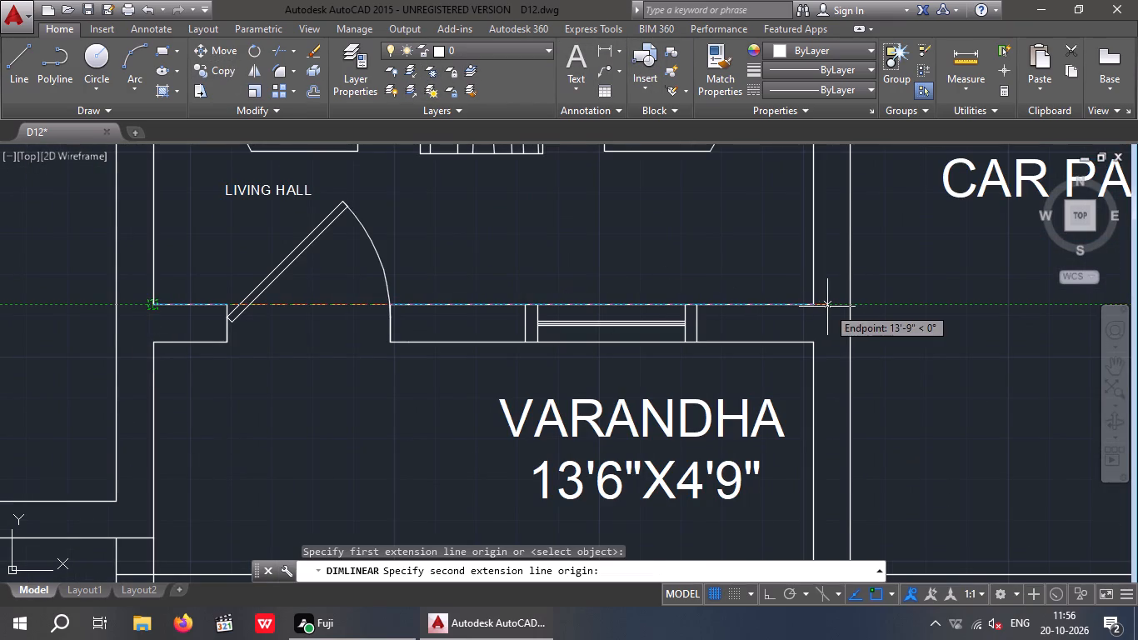
pyautogui.click(816, 307)
pyautogui.scroll(1, 751, 258)
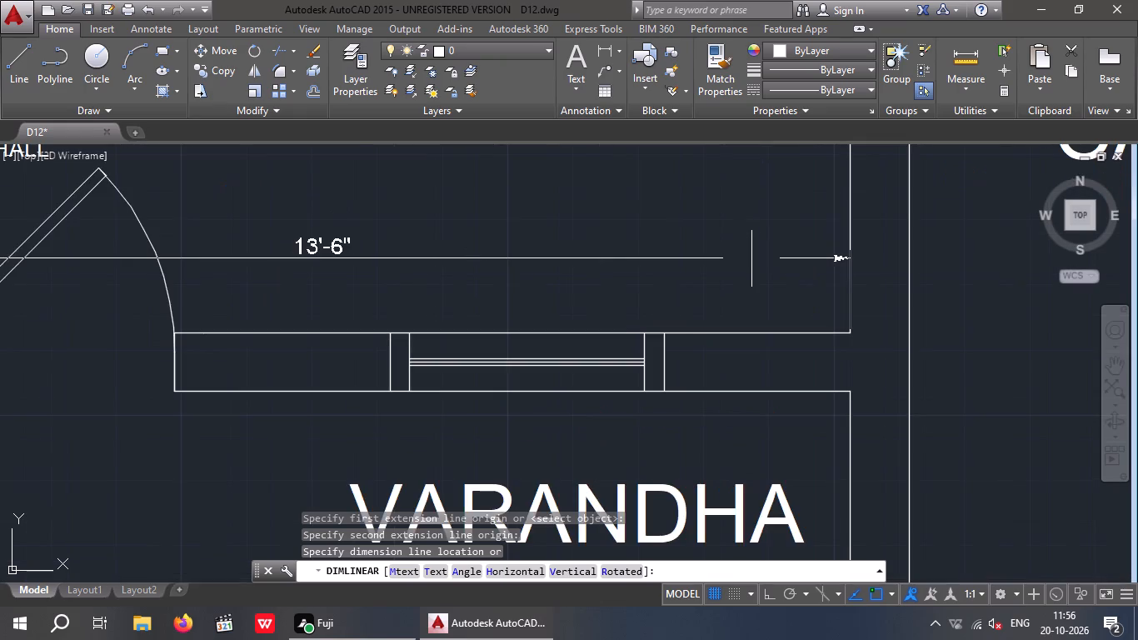
pyautogui.scroll(-3, 751, 258)
pyautogui.press('space')
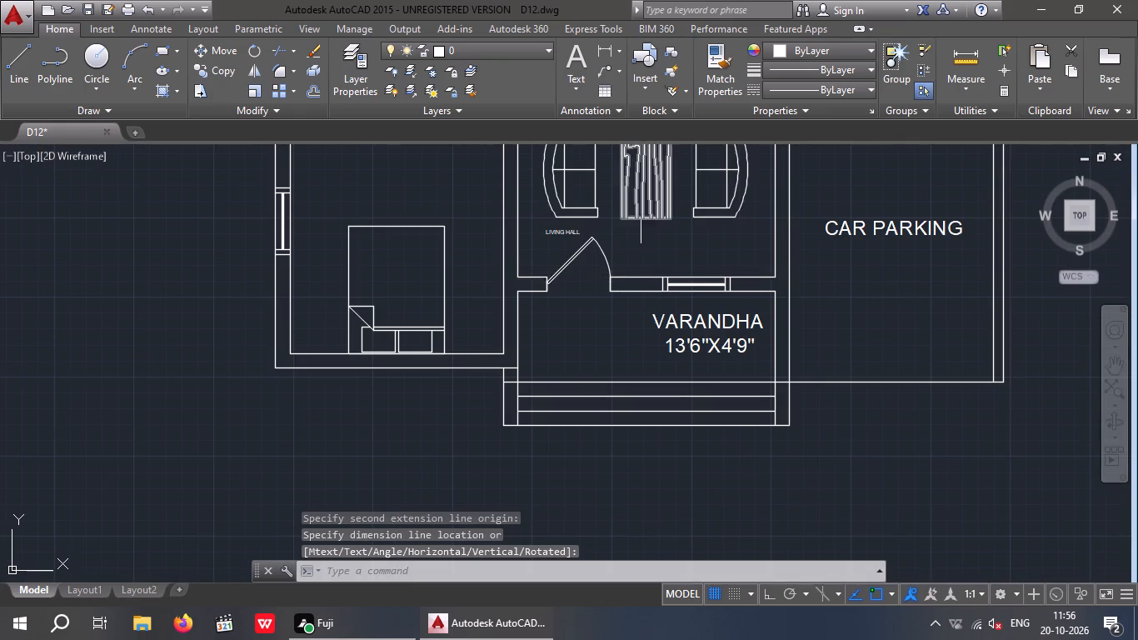
# Check the living hall's depth along the side wall facing the car parking with a linear dimension, without placing it.
pyautogui.scroll(-1, 645, 209)
pyautogui.moveTo(646, 292); pyautogui.dragTo(641, 335, button='middle')
pyautogui.press('space')
pyautogui.scroll(3, 716, 184)
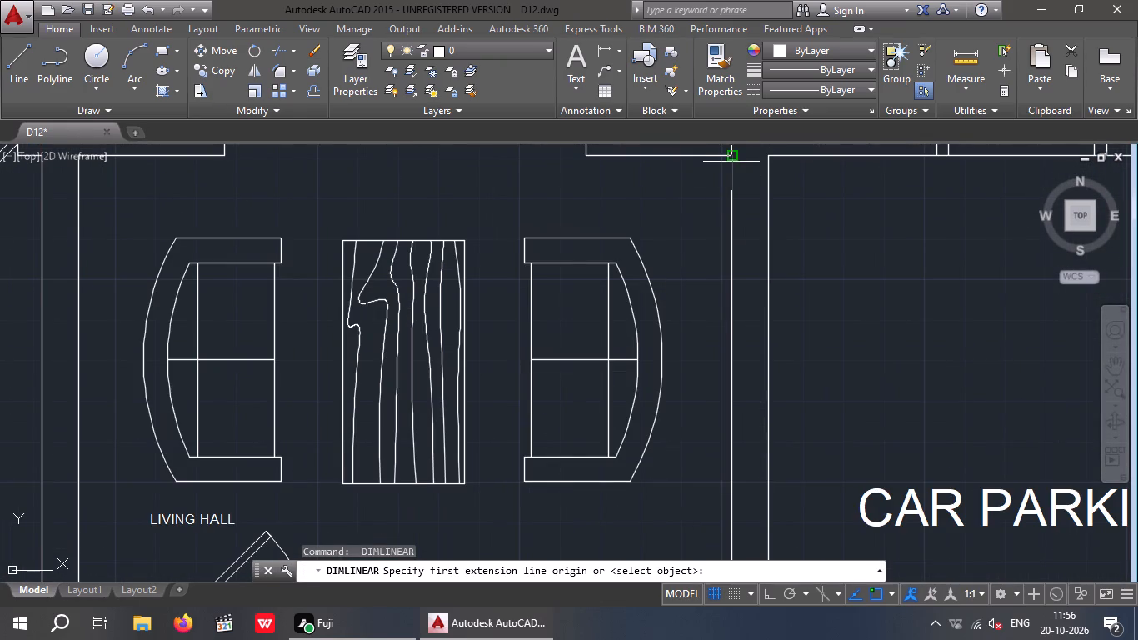
pyautogui.click(731, 156)
pyautogui.scroll(-2, 730, 158)
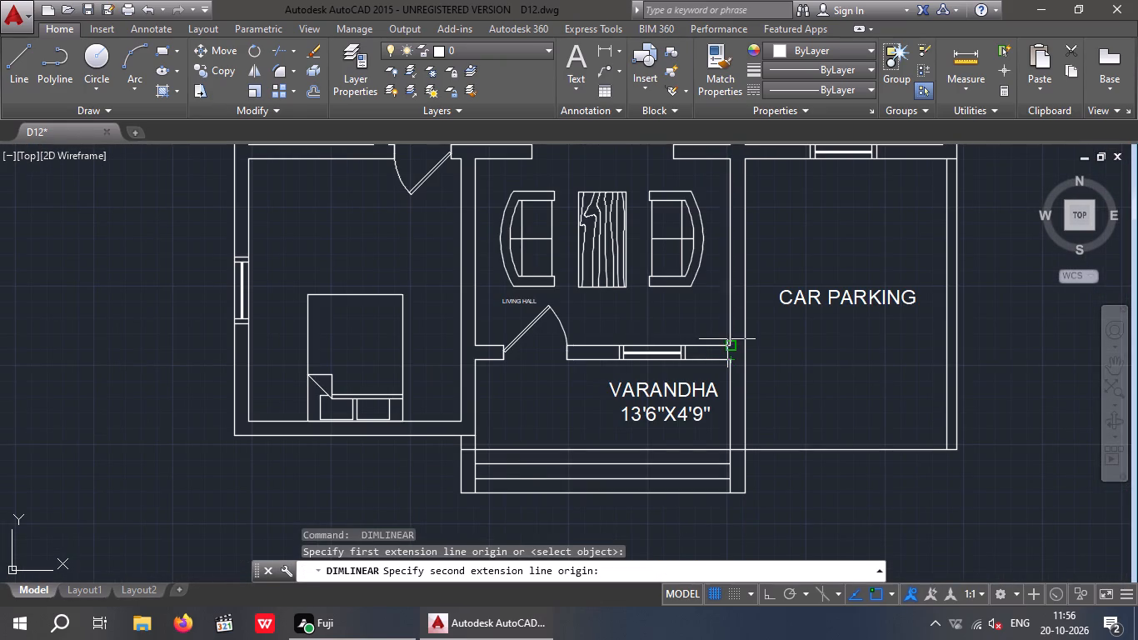
pyautogui.click(727, 345)
pyautogui.scroll(2, 708, 344)
pyautogui.moveTo(708, 345); pyautogui.dragTo(737, 502, button='middle')
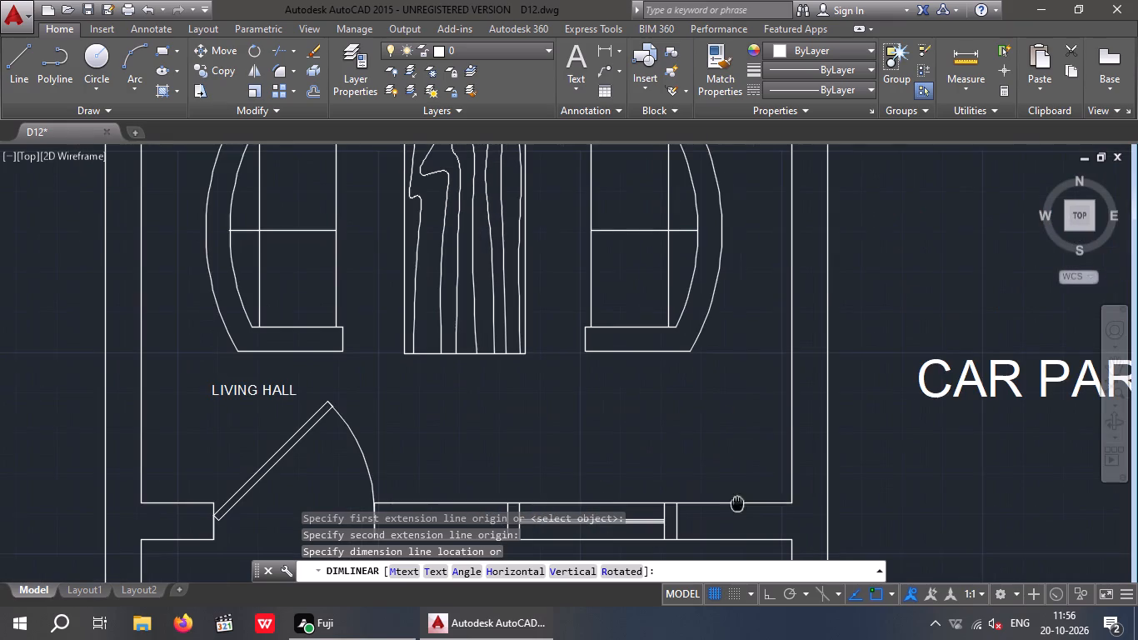
pyautogui.press('Escape')
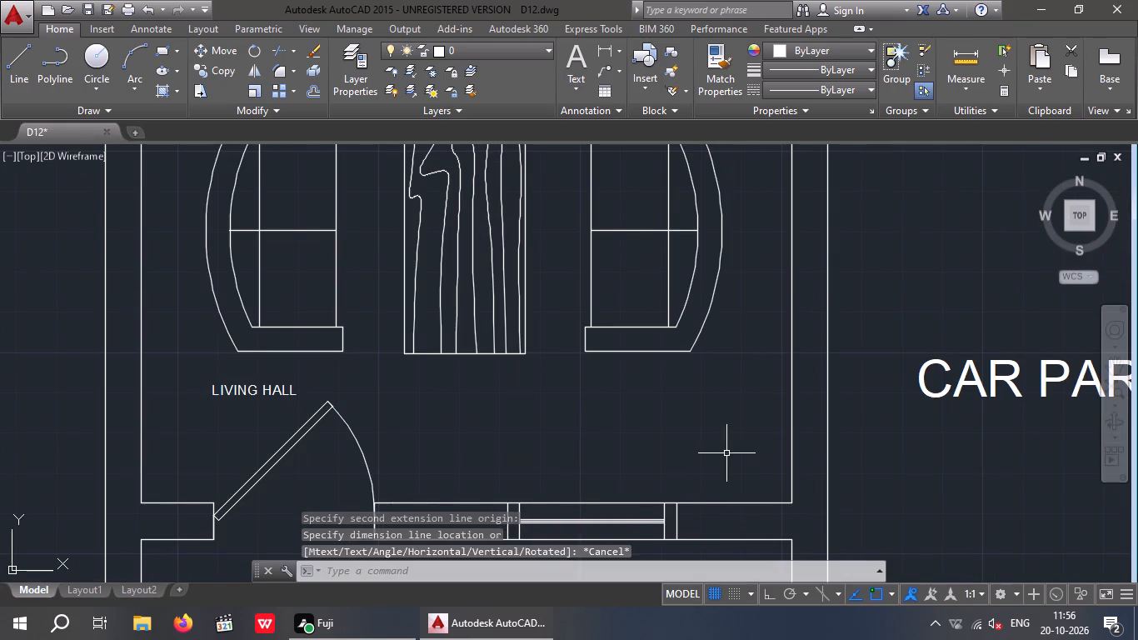
pyautogui.press('Escape')
# Set the text height of the LIVING HALL label to 9".
pyautogui.doubleClick(249, 394)
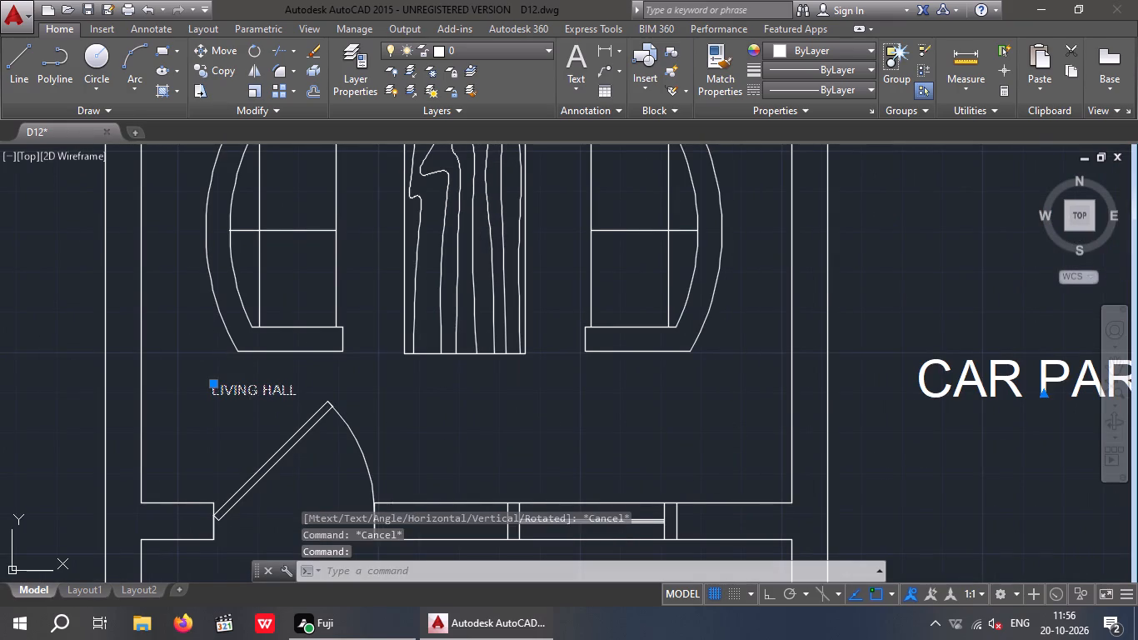
pyautogui.scroll(-3, 304, 390)
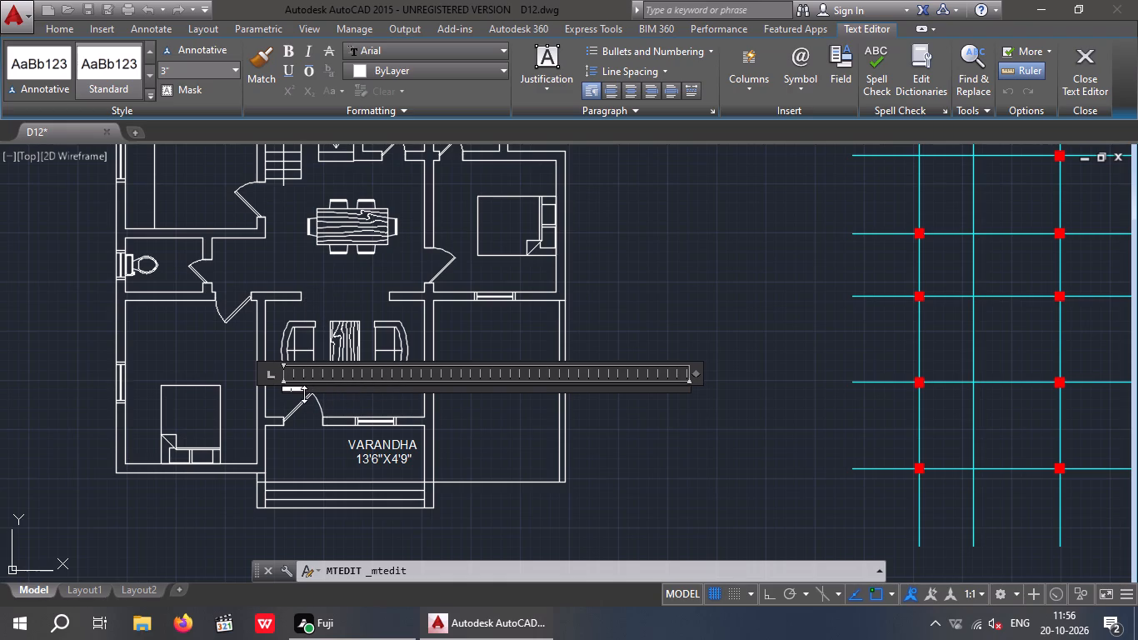
pyautogui.click(175, 75)
pyautogui.scroll(3, 302, 386)
pyautogui.moveTo(314, 405); pyautogui.dragTo(193, 428)
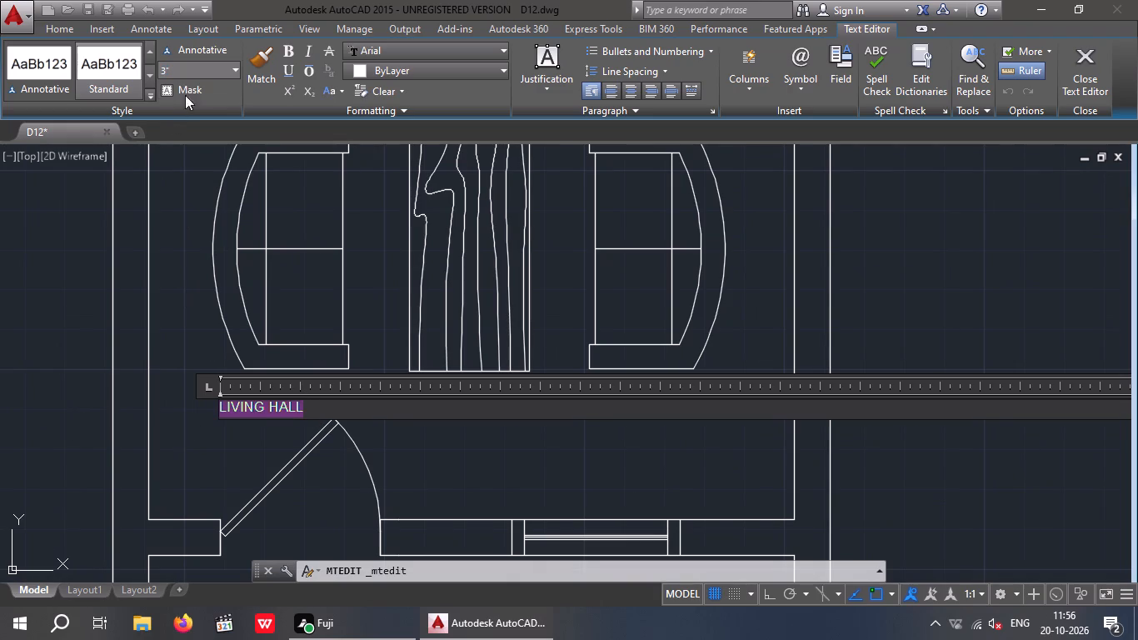
pyautogui.click(192, 70)
pyautogui.press('9')
pyautogui.hotkey('shift', '"')
pyautogui.press('Return')
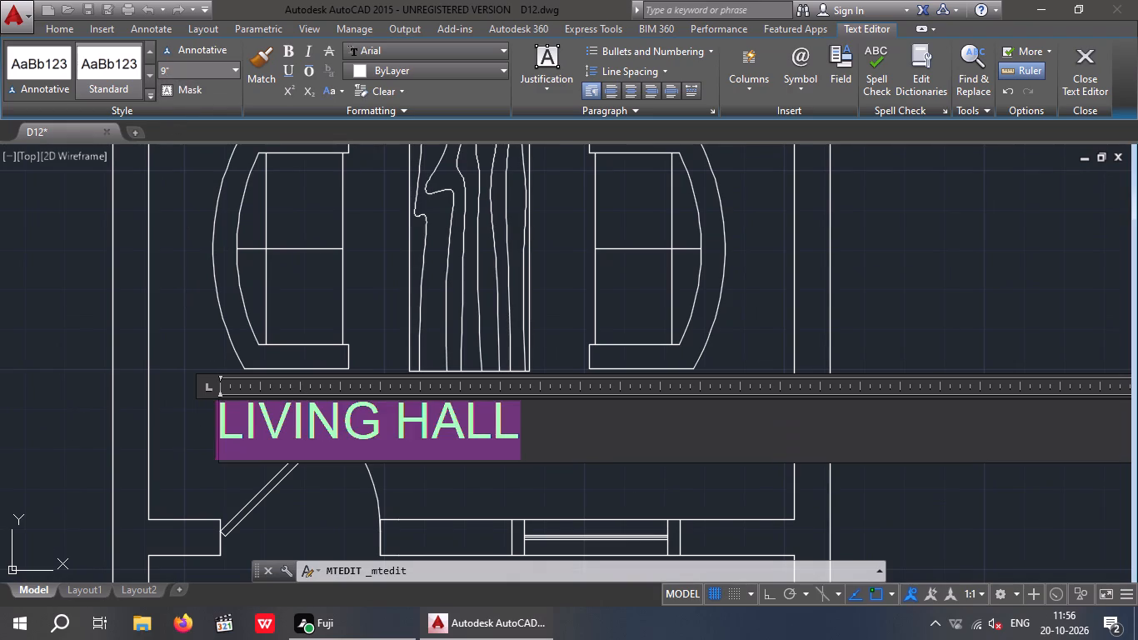
# Add a second line reading 13'6"X10'9" beneath LIVING HALL in the same label.
pyautogui.press('Return')
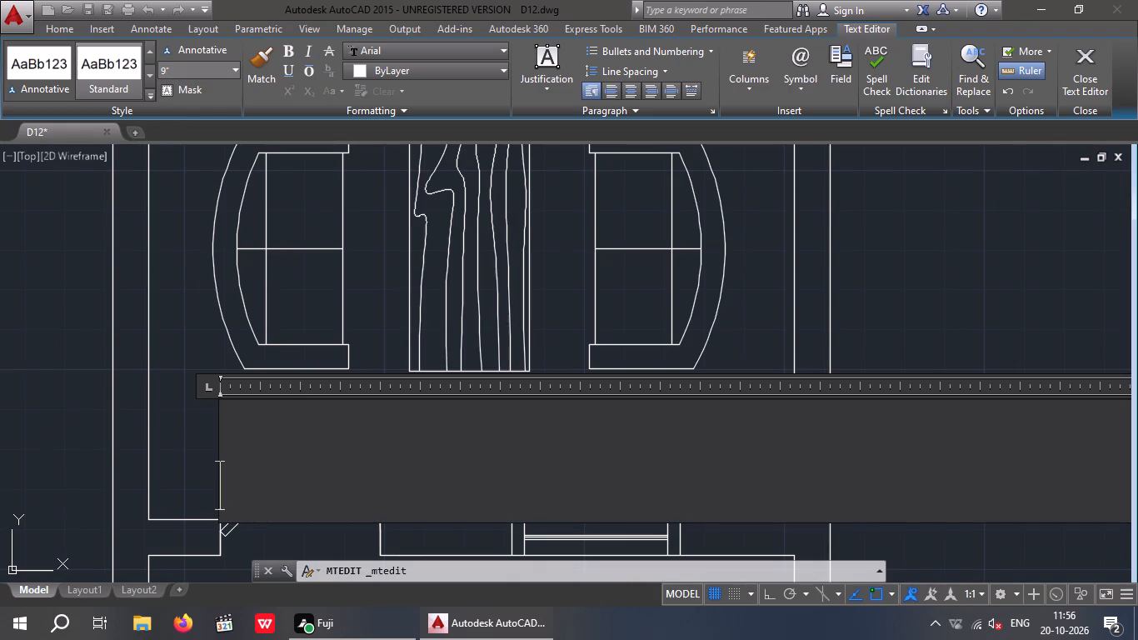
pyautogui.hotkey('ctrl', 'z')
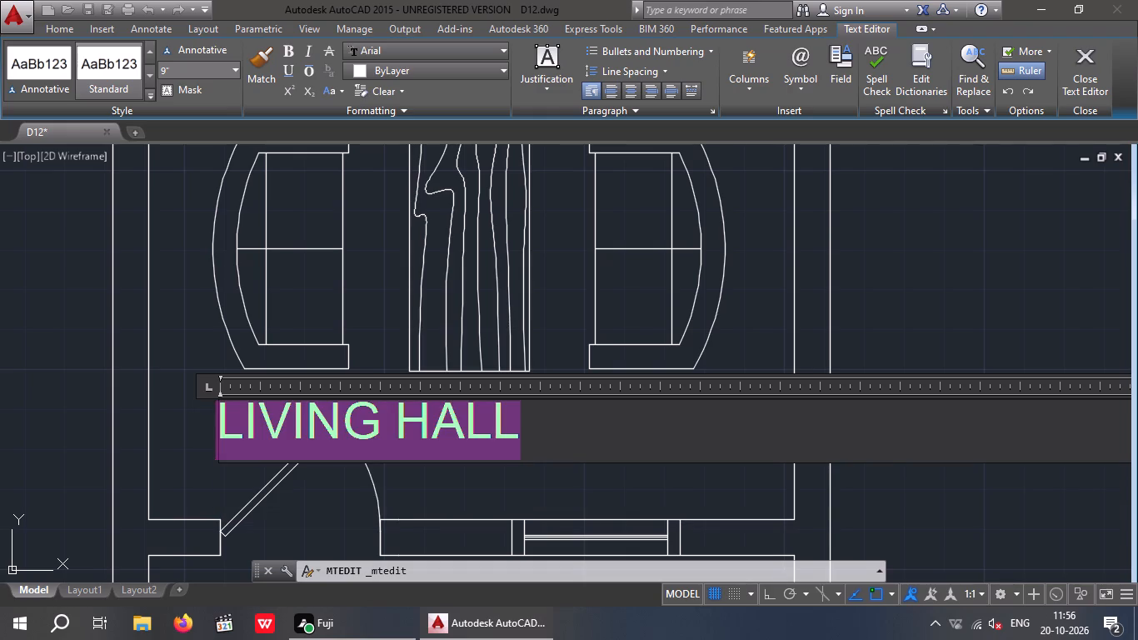
pyautogui.click(521, 417)
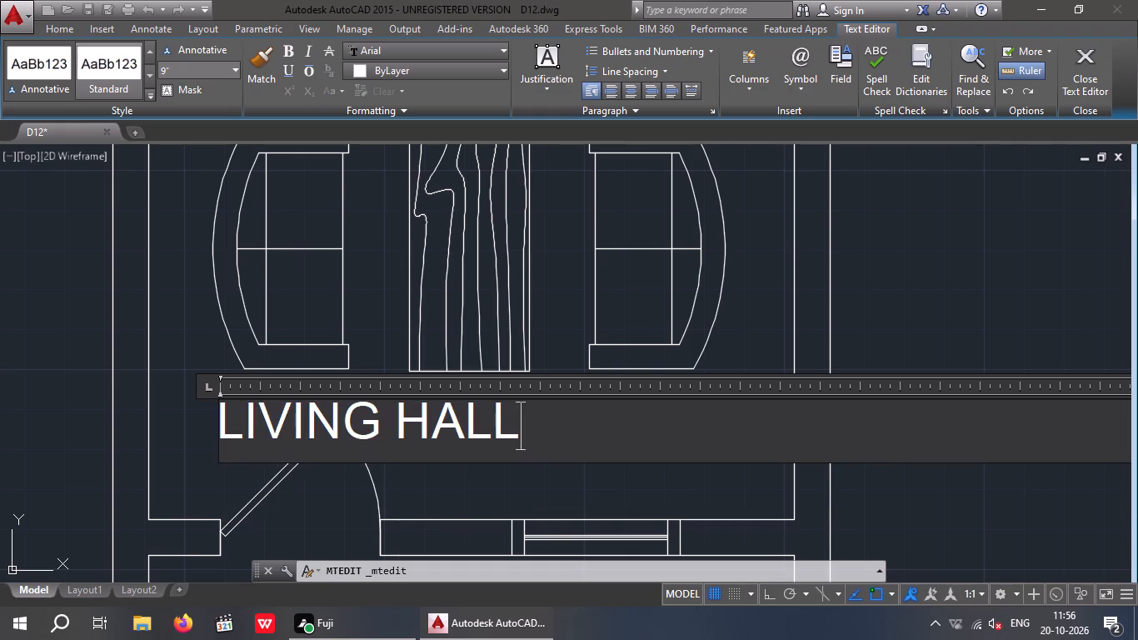
pyautogui.press('Return')
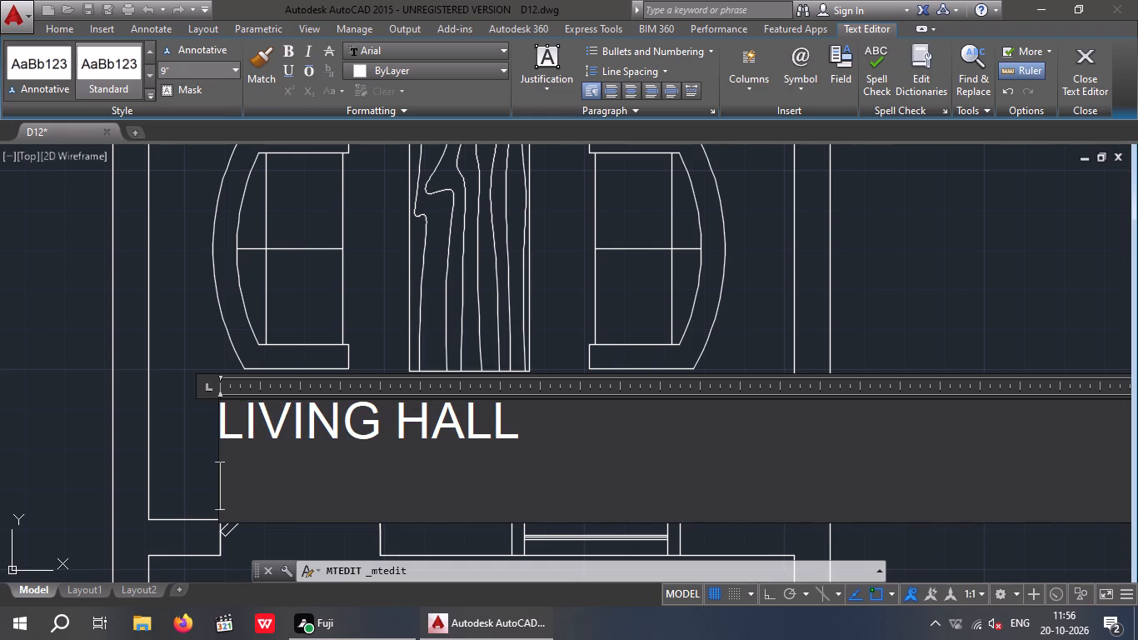
pyautogui.write('13')
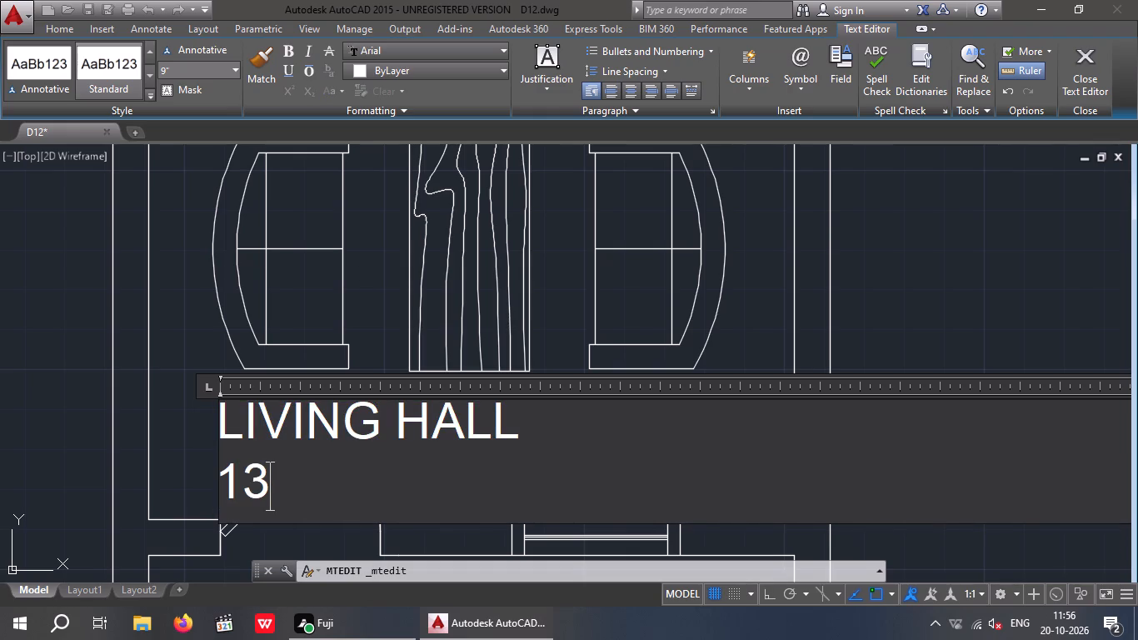
pyautogui.press("'")
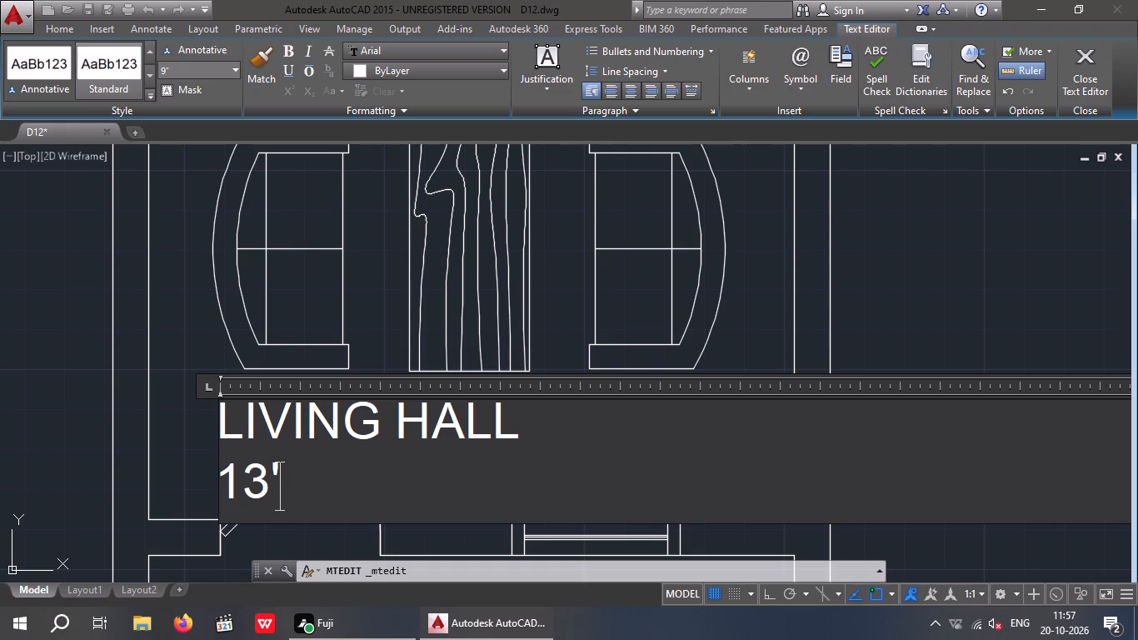
pyautogui.write('6"X')
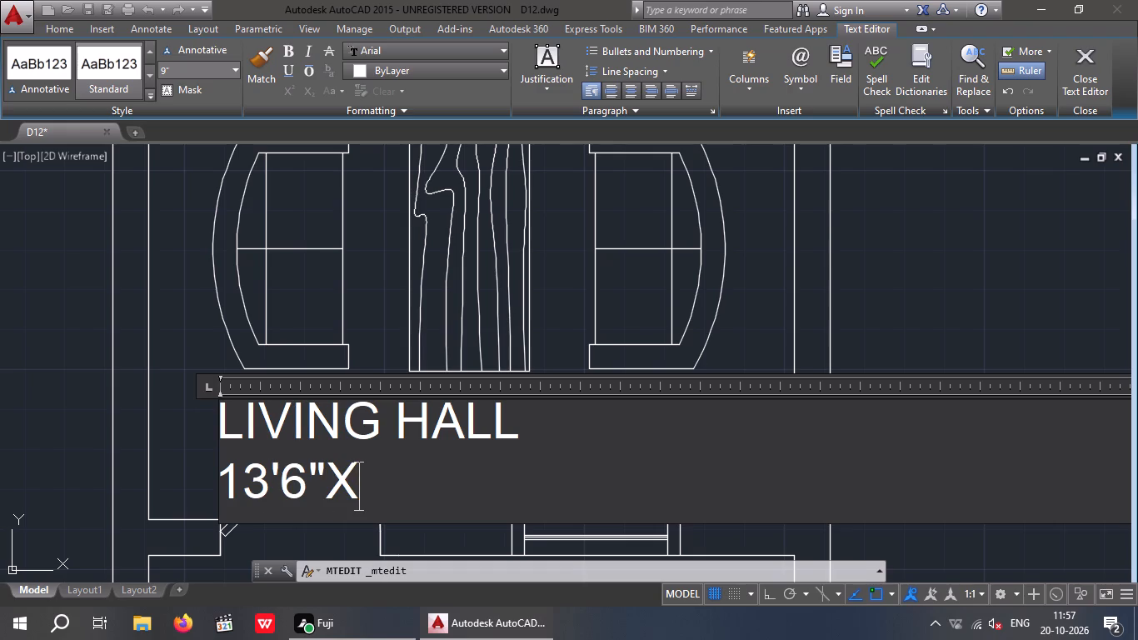
pyautogui.write('10')
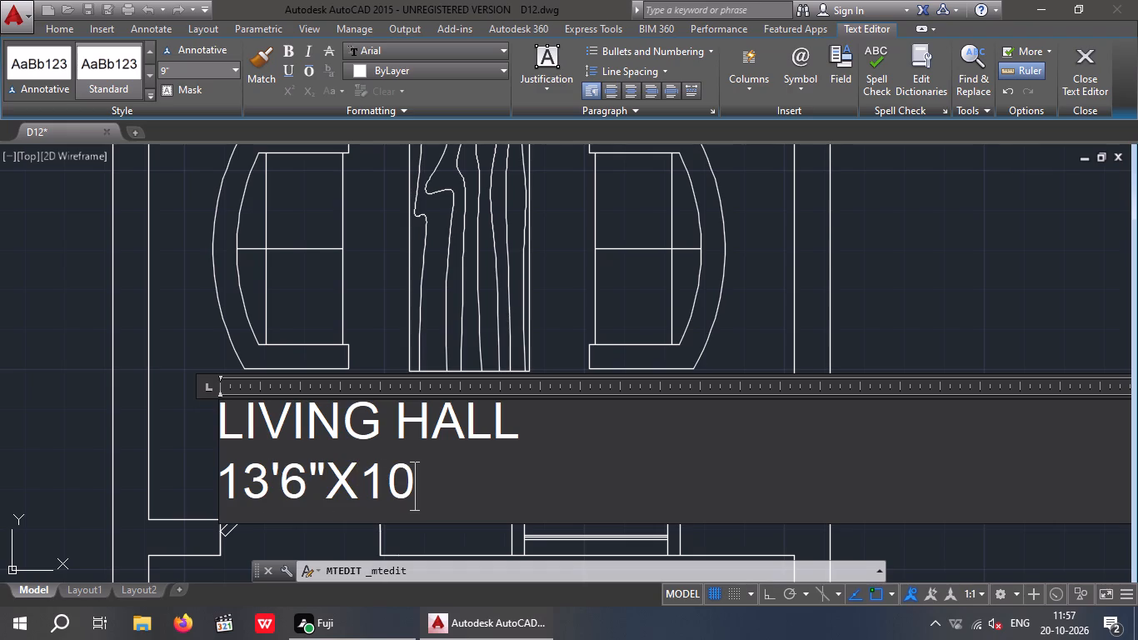
pyautogui.write('\'9"')
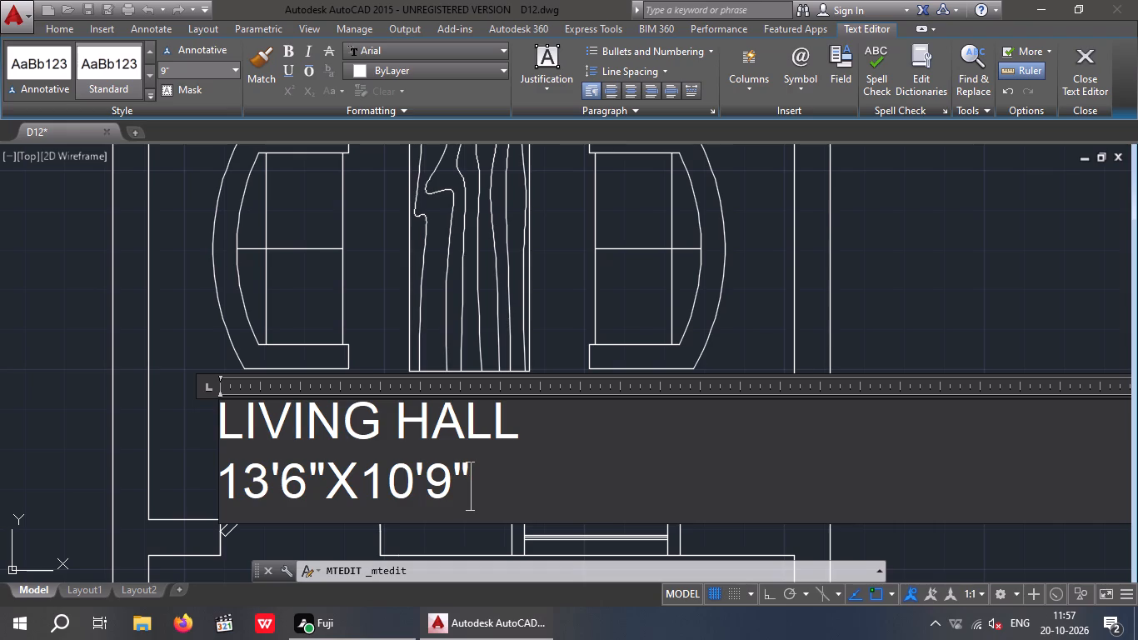
pyautogui.click(361, 303)
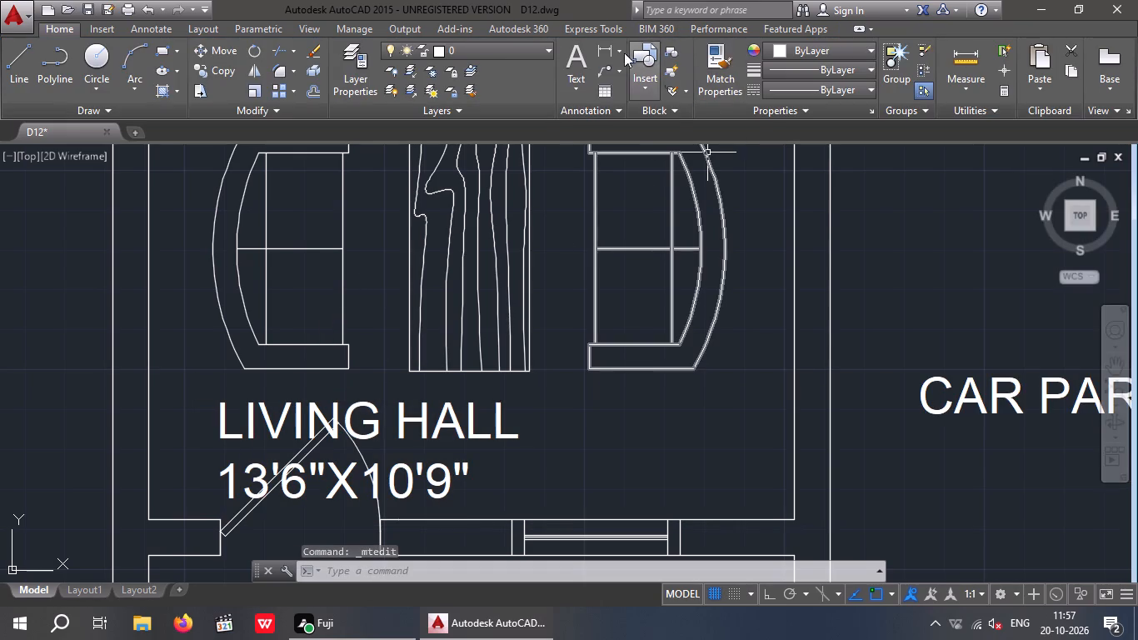
# Recheck the living hall's depth along the side wall facing the car parking with a linear dimension, without placing it.
pyautogui.click(598, 45)
pyautogui.scroll(-3, 676, 216)
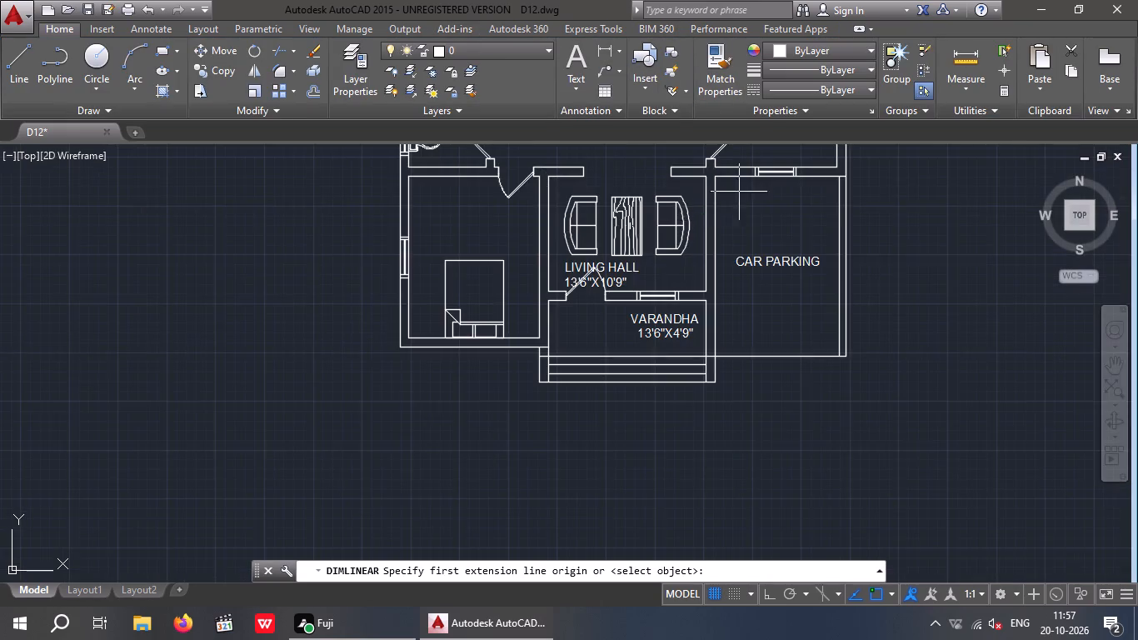
pyautogui.scroll(3, 716, 177)
pyautogui.click(677, 172)
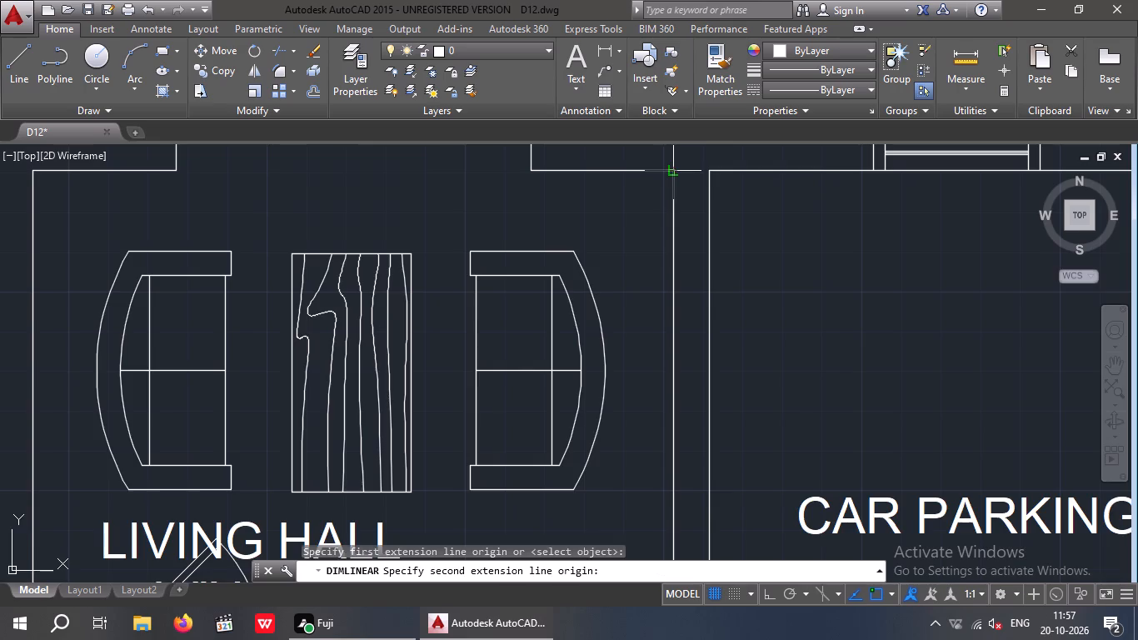
pyautogui.scroll(-3, 677, 179)
pyautogui.scroll(4, 670, 294)
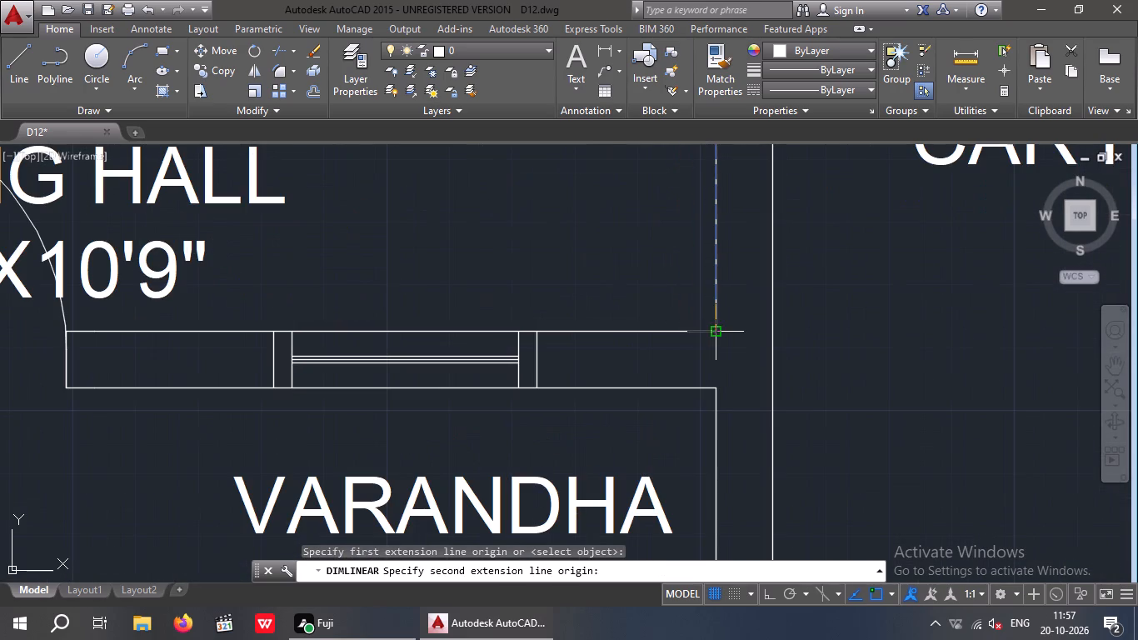
pyautogui.click(716, 330)
pyautogui.scroll(-2, 716, 327)
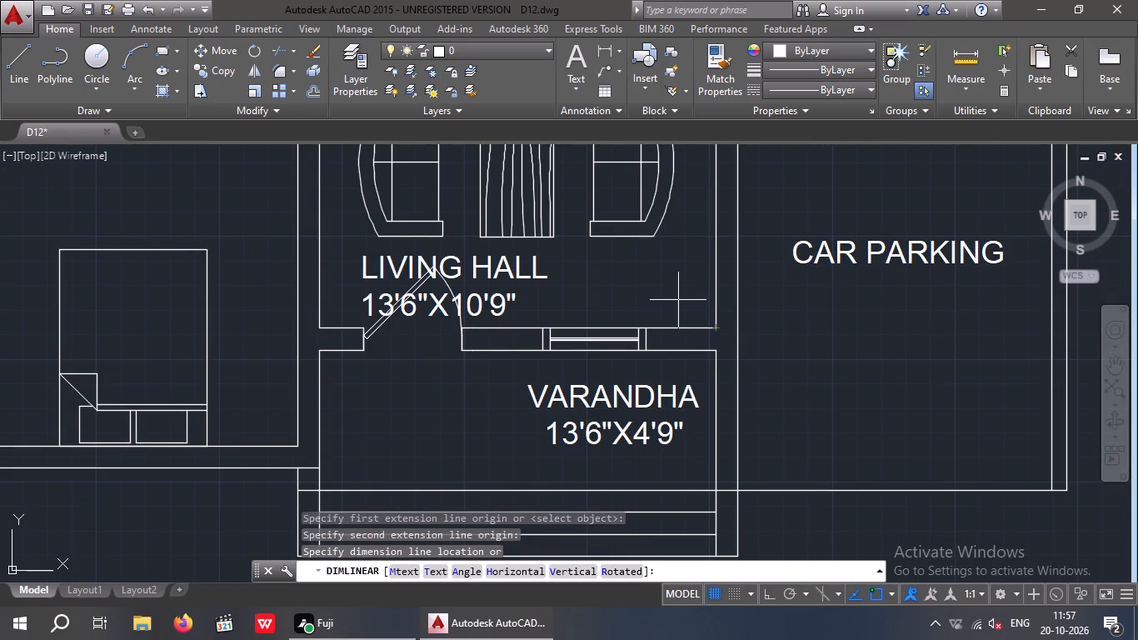
pyautogui.press('Escape')
pyautogui.press('Escape')
# Correct the size line in the LIVING HALL label to read 13'6"X9'10".
pyautogui.doubleClick(495, 304)
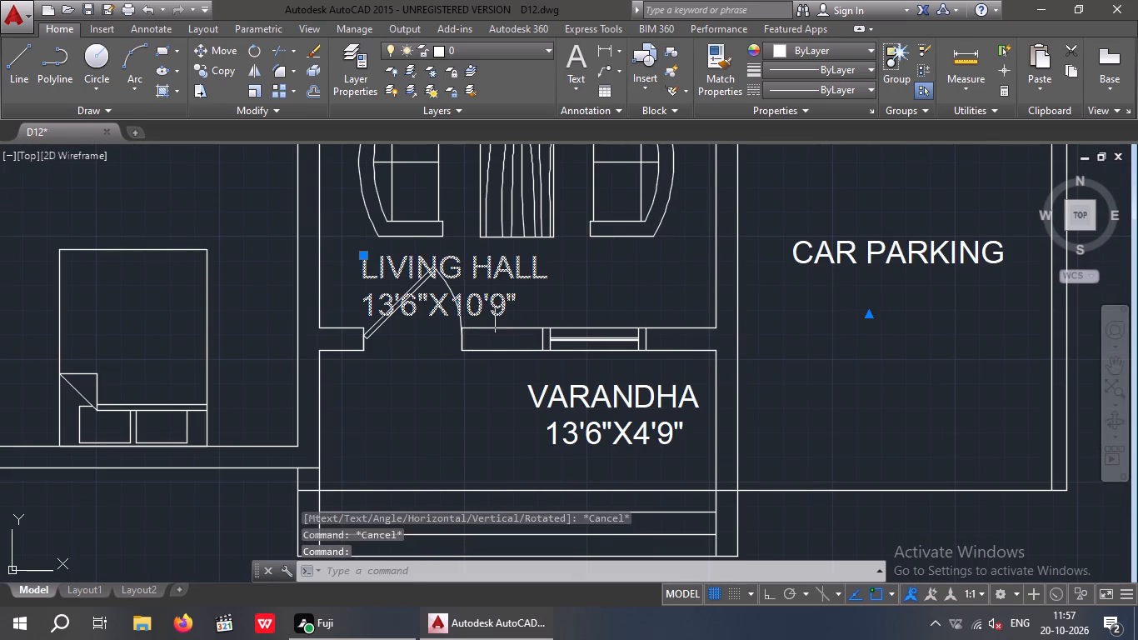
pyautogui.scroll(2, 496, 304)
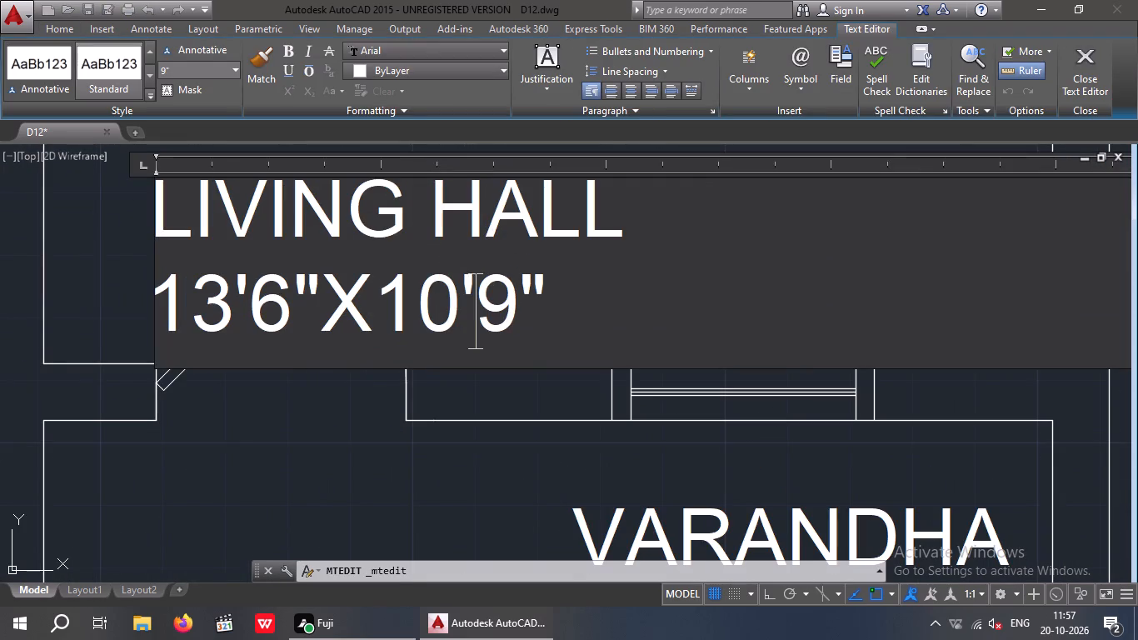
pyautogui.click(460, 309)
pyautogui.press('BackSpace')
pyautogui.press('BackSpace')
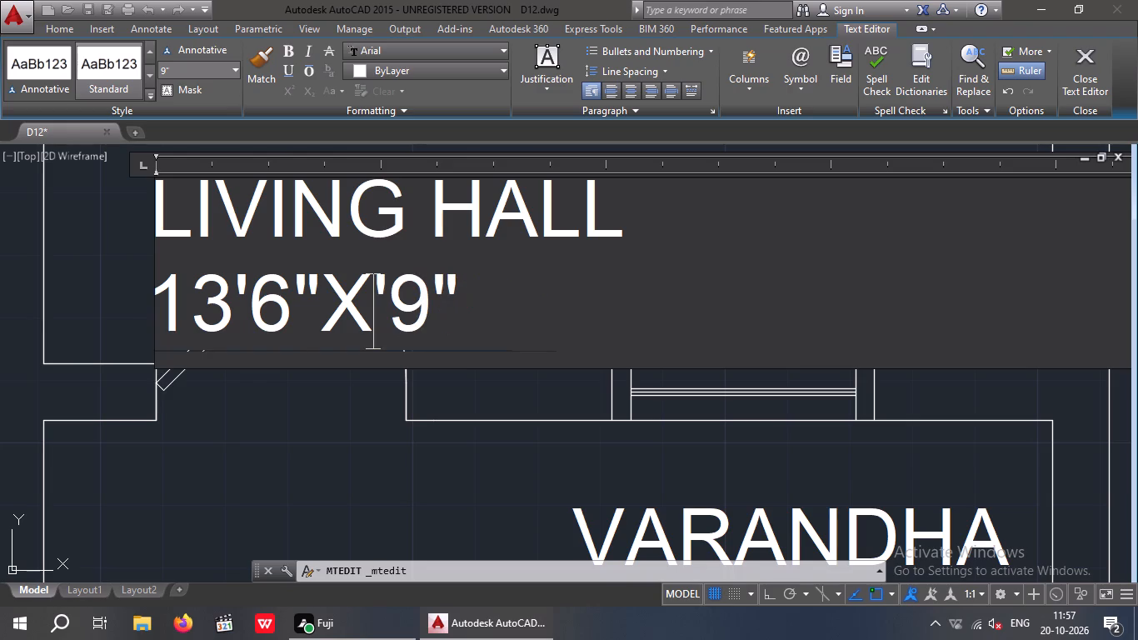
pyautogui.press('9')
pyautogui.press('Right')
pyautogui.press('Right')
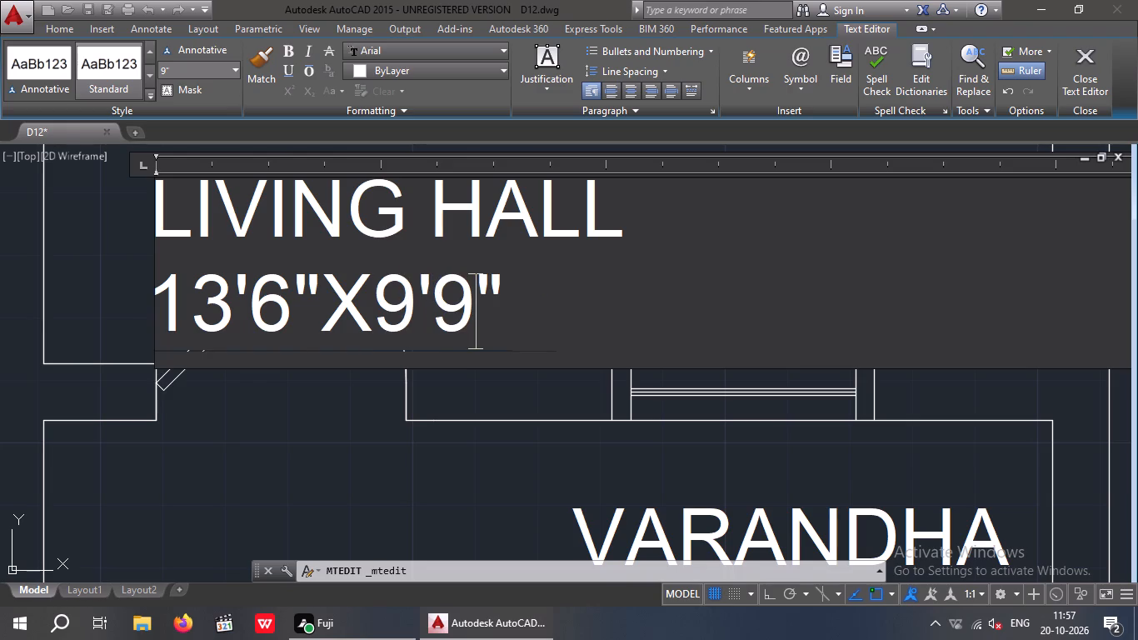
pyautogui.press('BackSpace')
pyautogui.write('10')
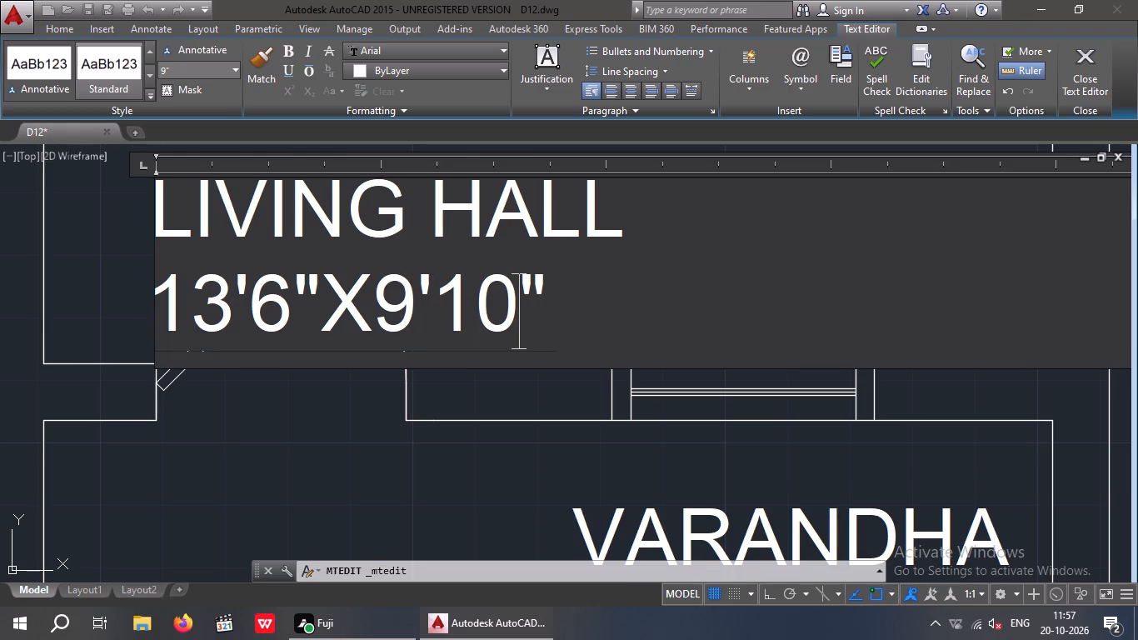
pyautogui.click(358, 428)
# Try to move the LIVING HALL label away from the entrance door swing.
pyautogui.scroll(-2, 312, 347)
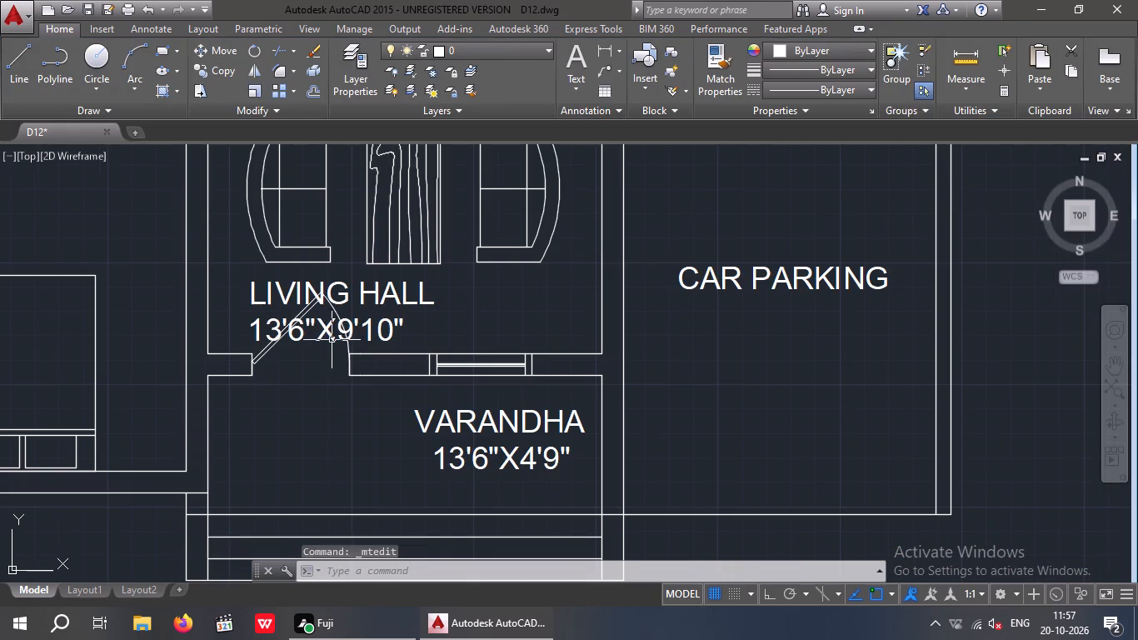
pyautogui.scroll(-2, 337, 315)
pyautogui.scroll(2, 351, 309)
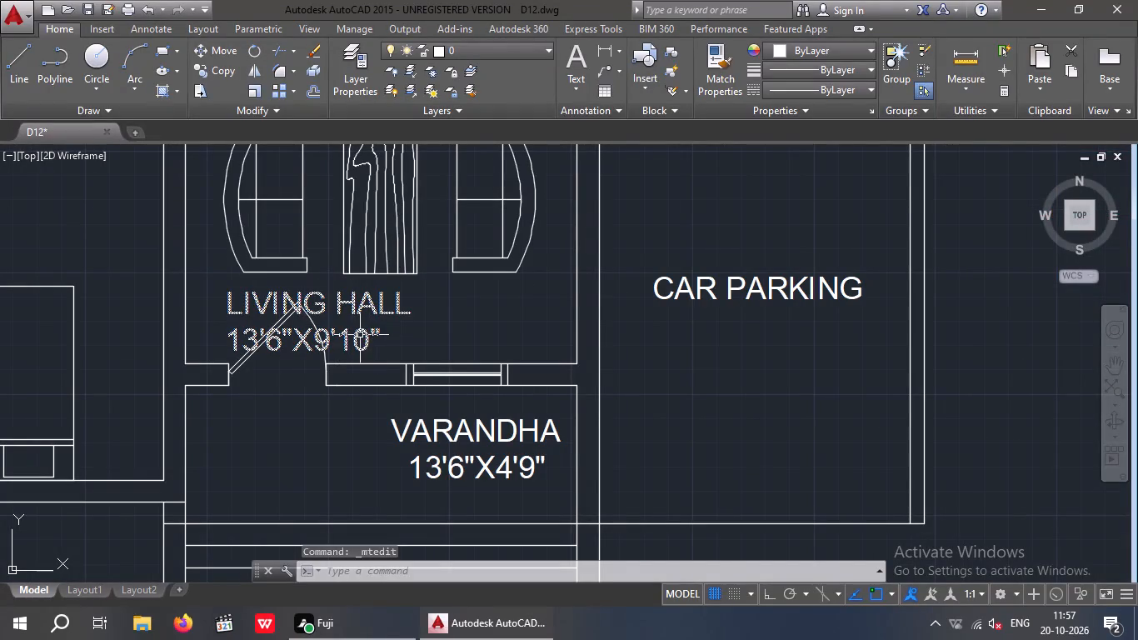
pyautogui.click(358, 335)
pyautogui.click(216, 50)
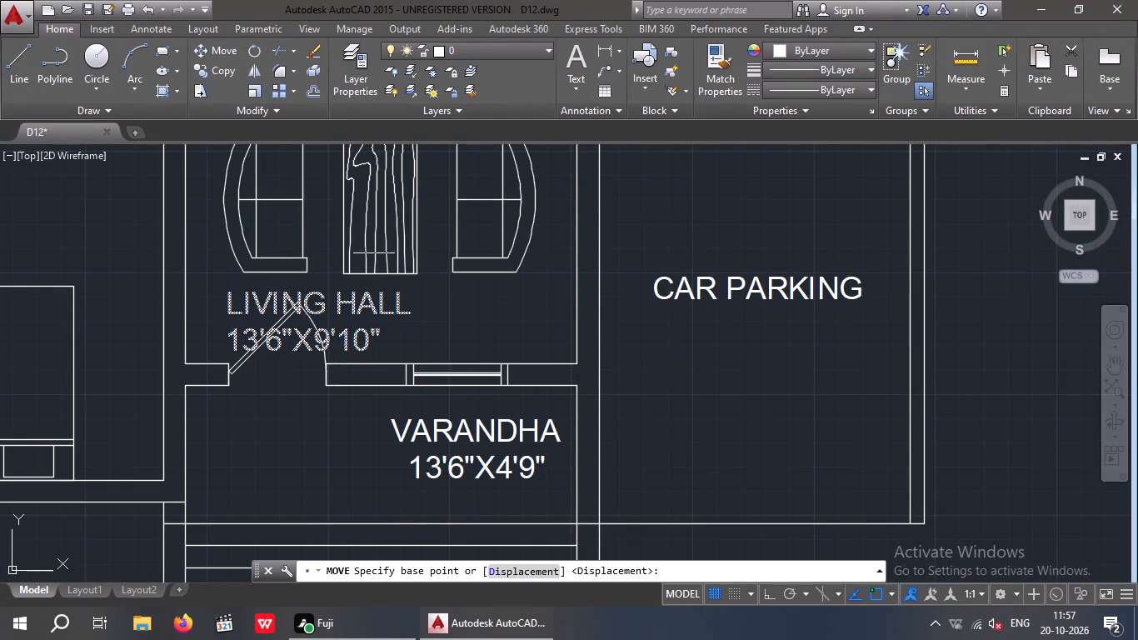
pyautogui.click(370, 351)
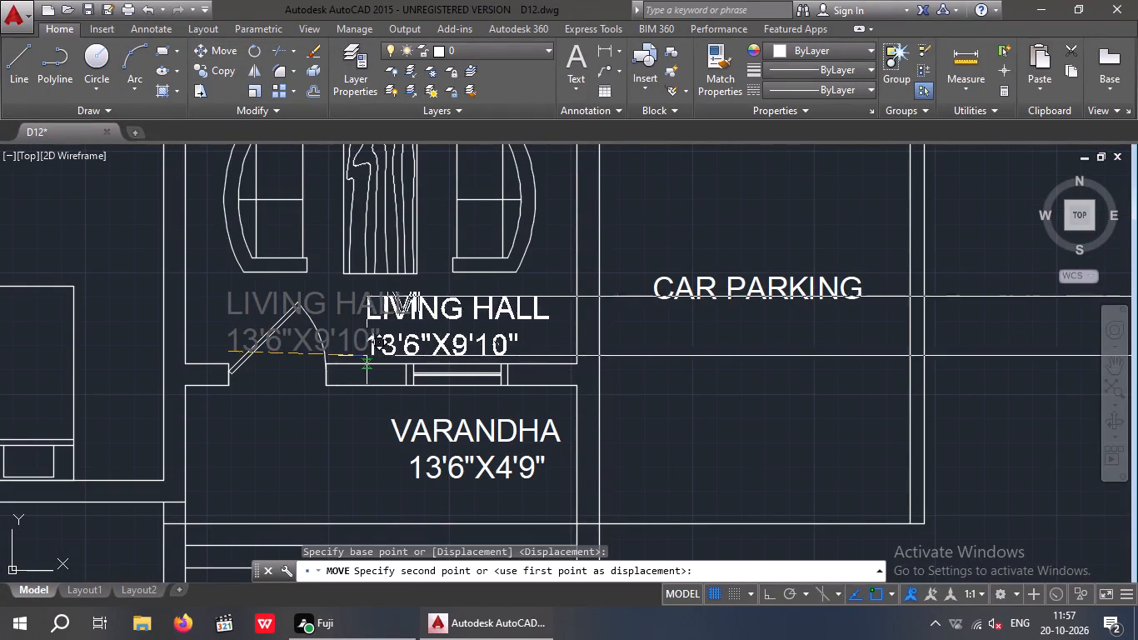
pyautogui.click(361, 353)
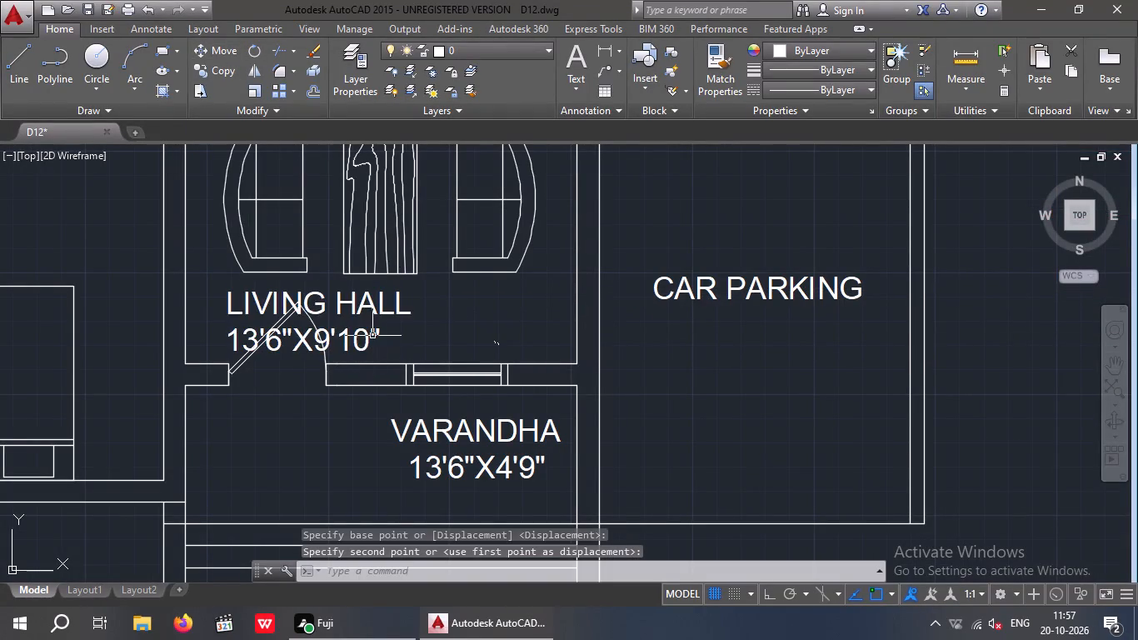
# Move the LIVING HALL label clear of the entrance door swing, between the centre table and the front window.
pyautogui.click(366, 343)
pyautogui.click(222, 47)
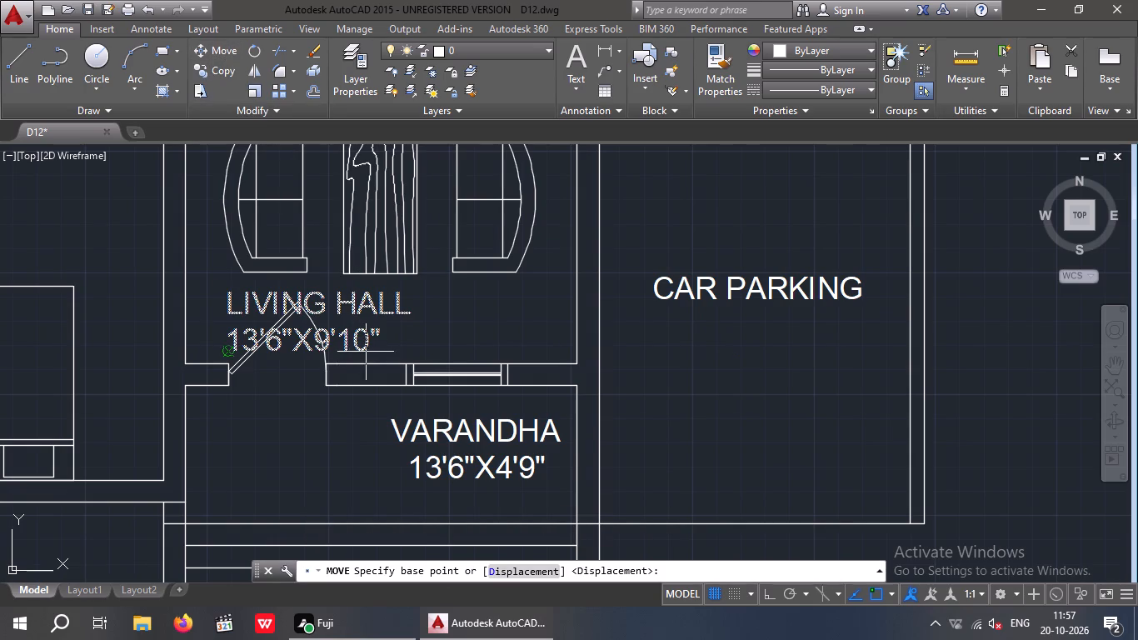
pyautogui.click(367, 349)
pyautogui.scroll(3, 365, 342)
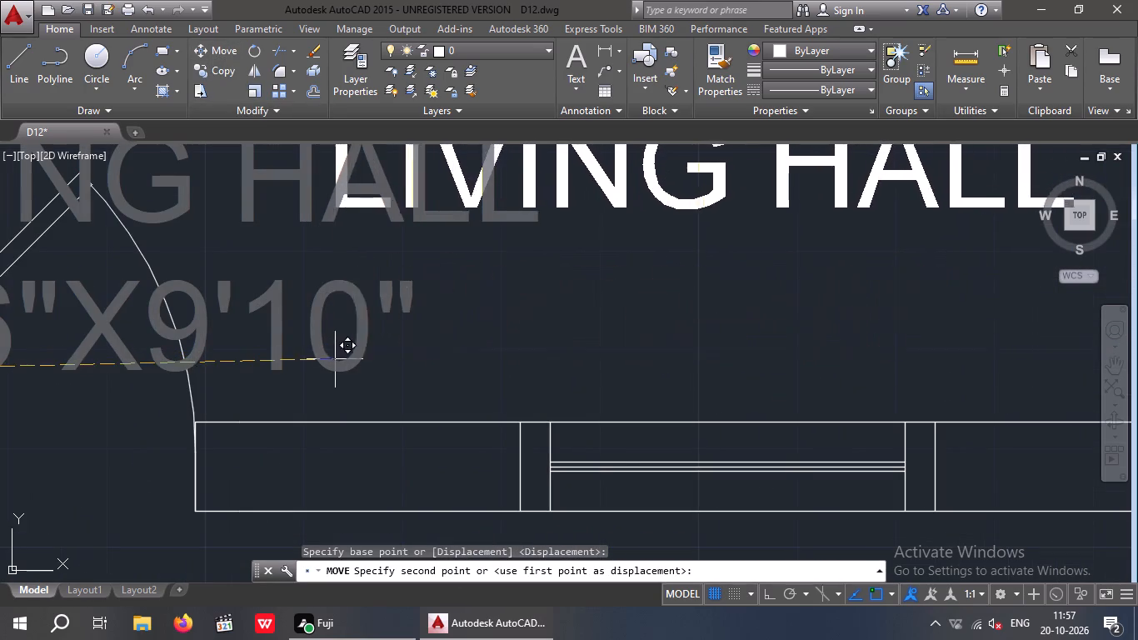
pyautogui.moveTo(327, 361); pyautogui.dragTo(300, 467, button='middle')
pyautogui.click(282, 450)
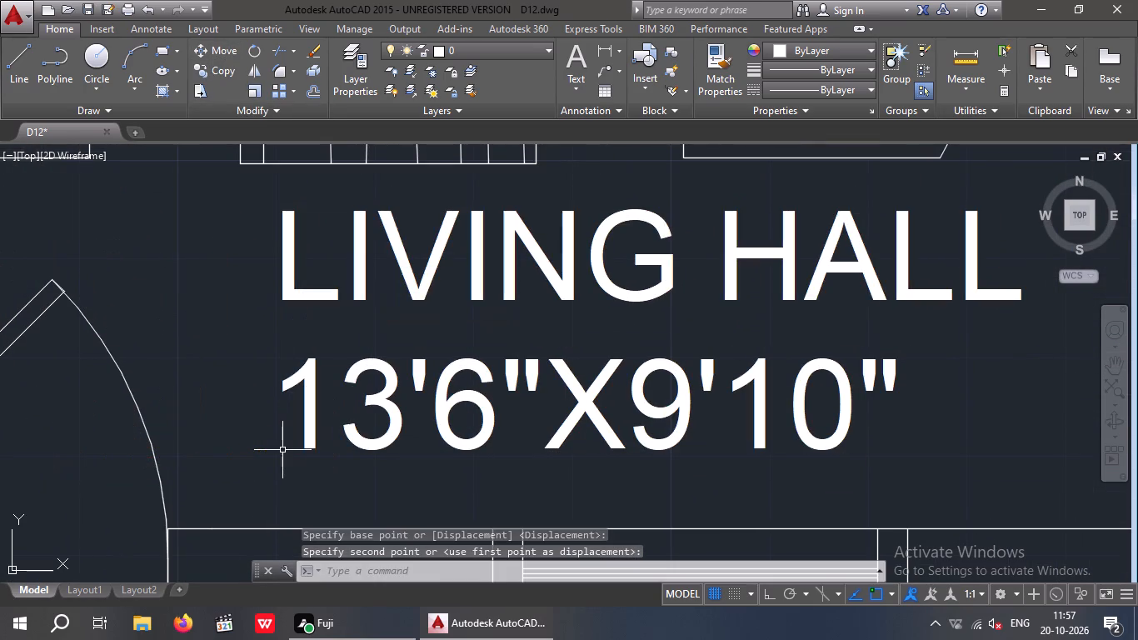
pyautogui.scroll(-3, 368, 364)
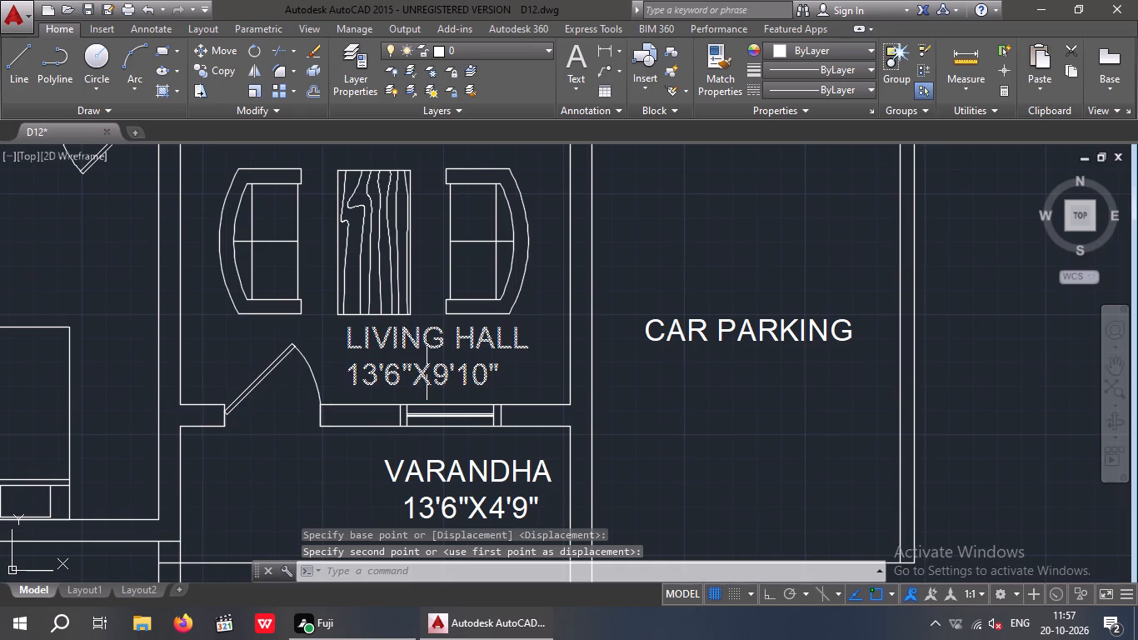
pyautogui.scroll(-1, 485, 285)
pyautogui.moveTo(500, 332); pyautogui.dragTo(491, 412, button='middle')
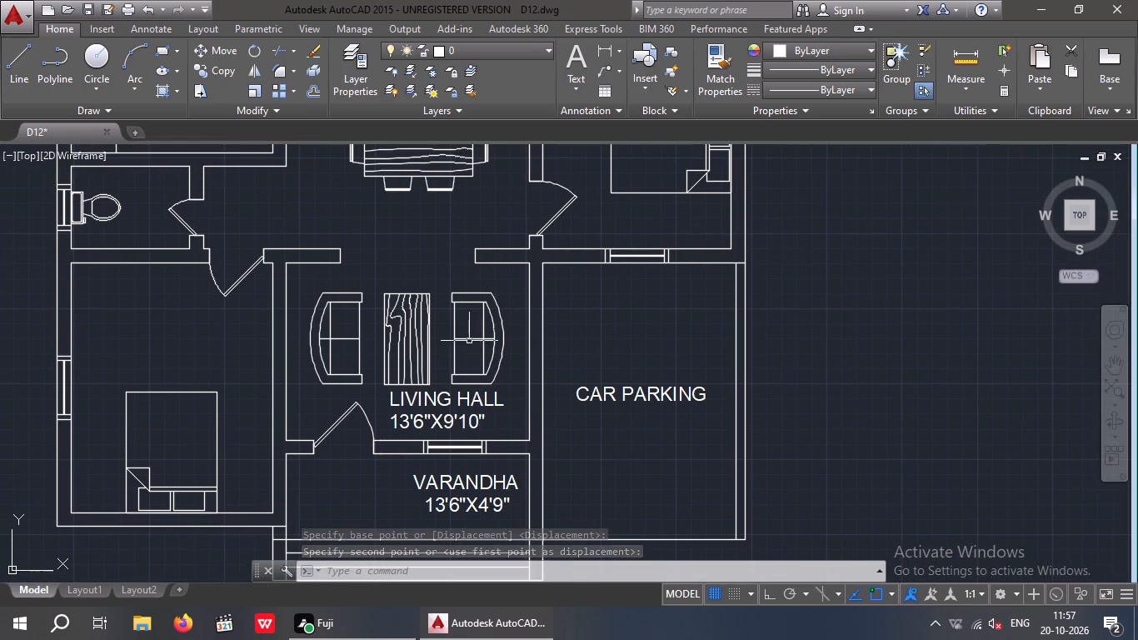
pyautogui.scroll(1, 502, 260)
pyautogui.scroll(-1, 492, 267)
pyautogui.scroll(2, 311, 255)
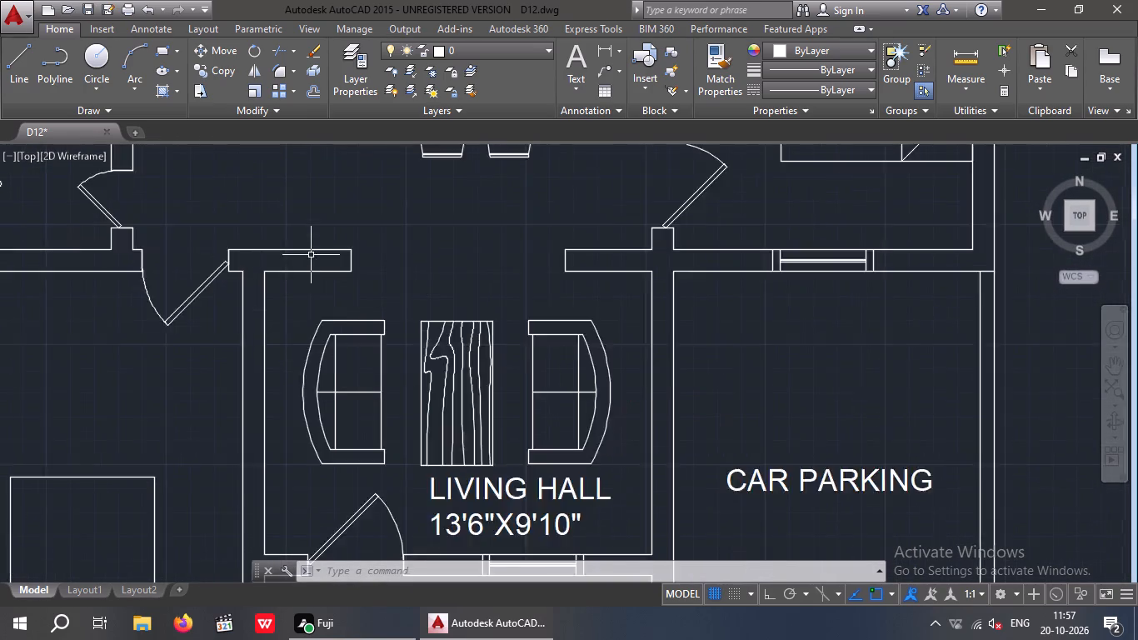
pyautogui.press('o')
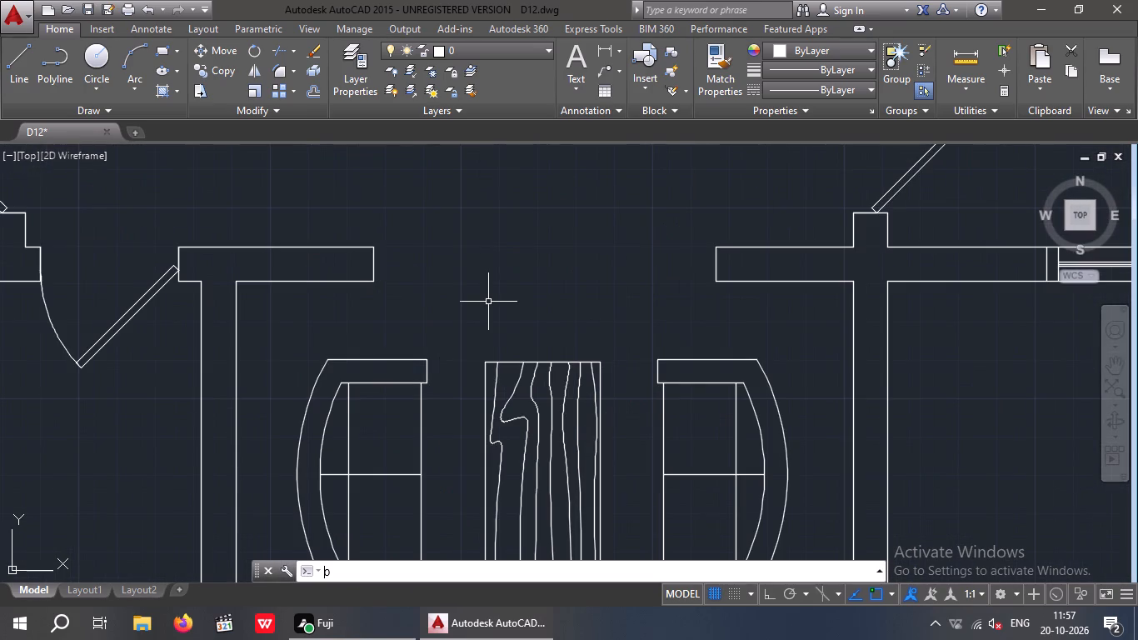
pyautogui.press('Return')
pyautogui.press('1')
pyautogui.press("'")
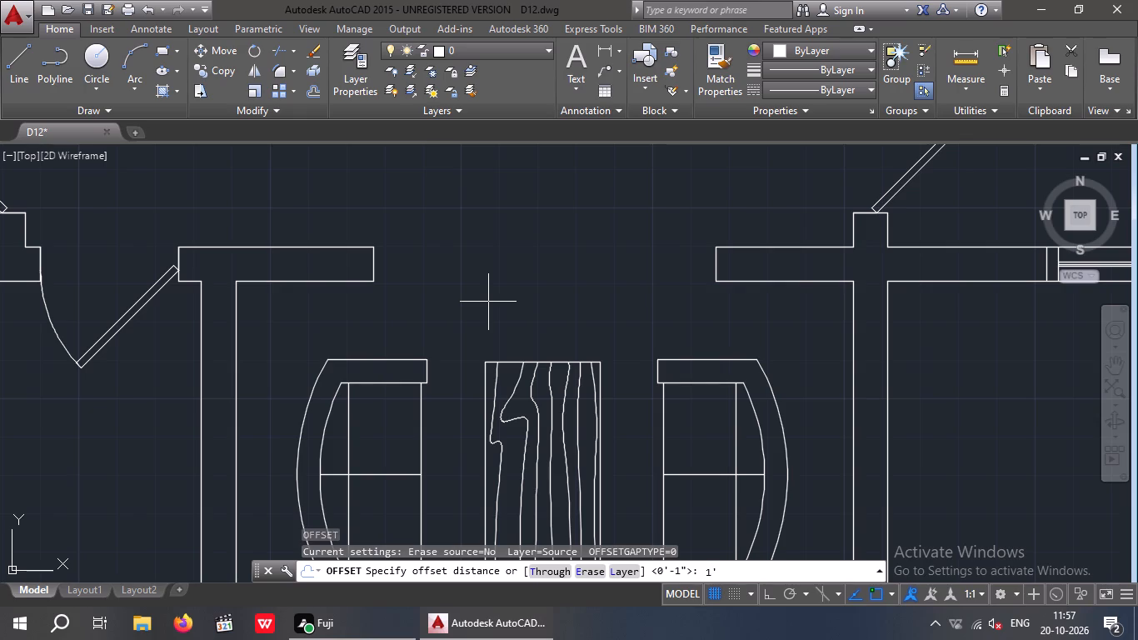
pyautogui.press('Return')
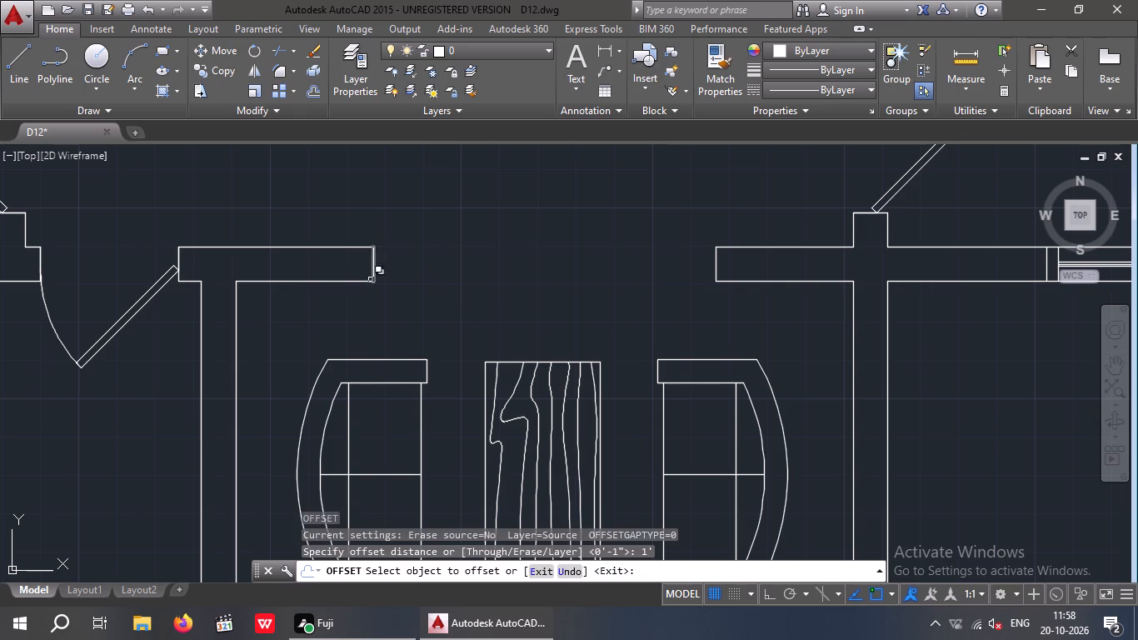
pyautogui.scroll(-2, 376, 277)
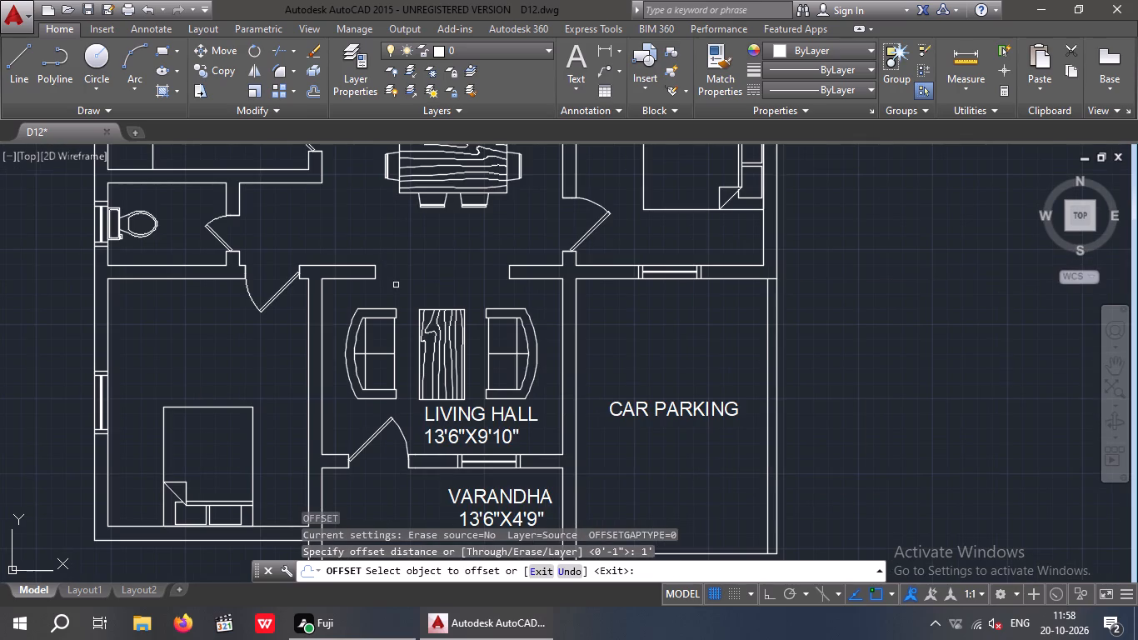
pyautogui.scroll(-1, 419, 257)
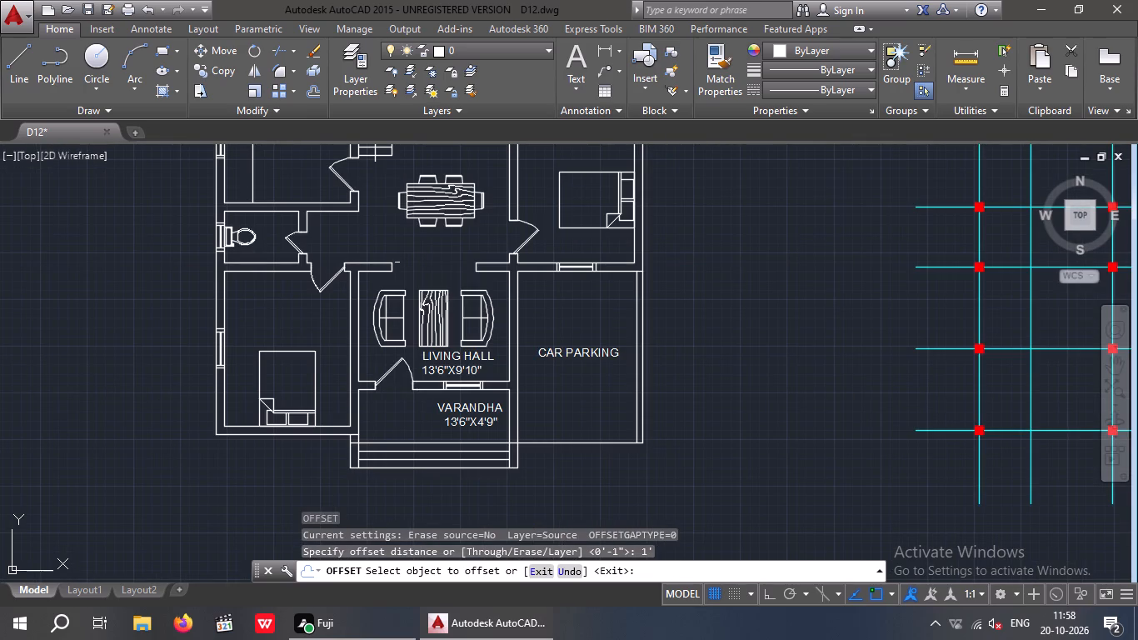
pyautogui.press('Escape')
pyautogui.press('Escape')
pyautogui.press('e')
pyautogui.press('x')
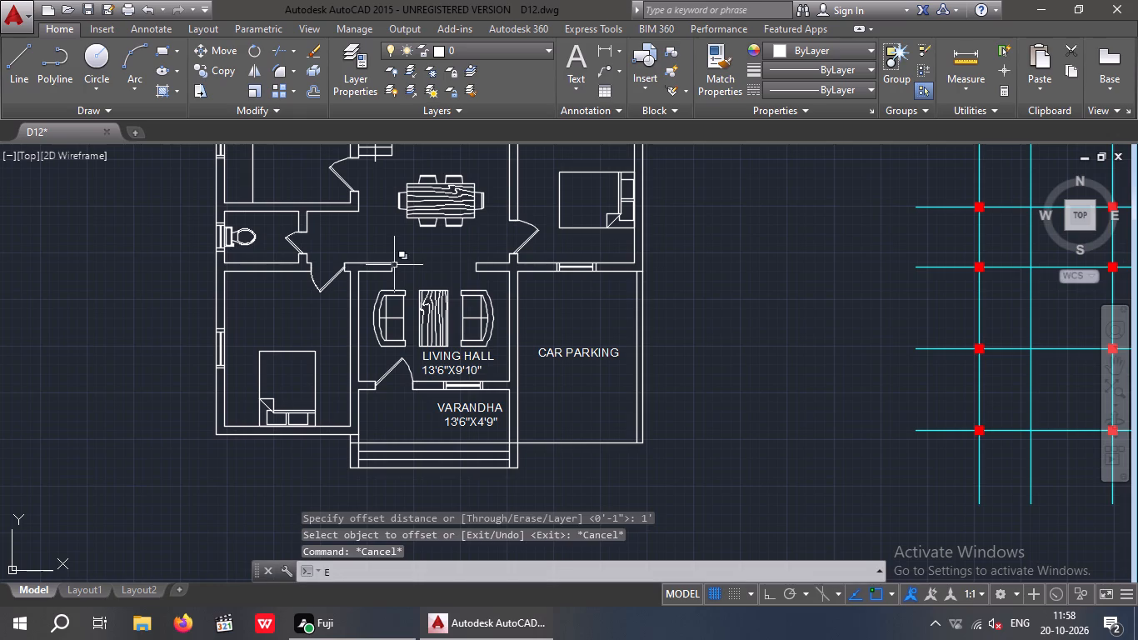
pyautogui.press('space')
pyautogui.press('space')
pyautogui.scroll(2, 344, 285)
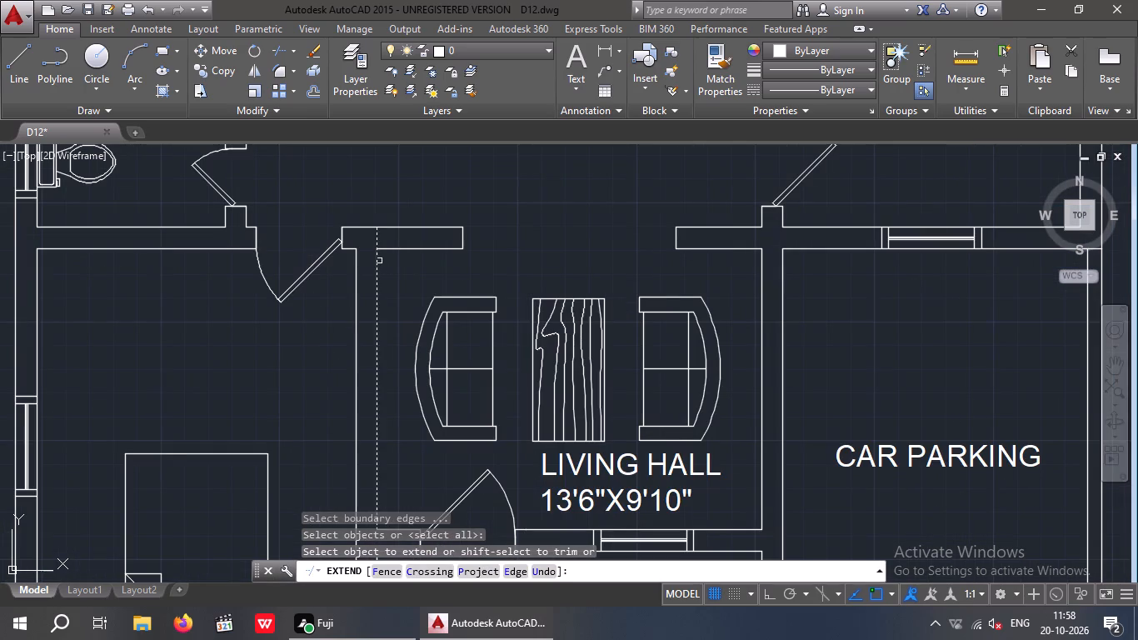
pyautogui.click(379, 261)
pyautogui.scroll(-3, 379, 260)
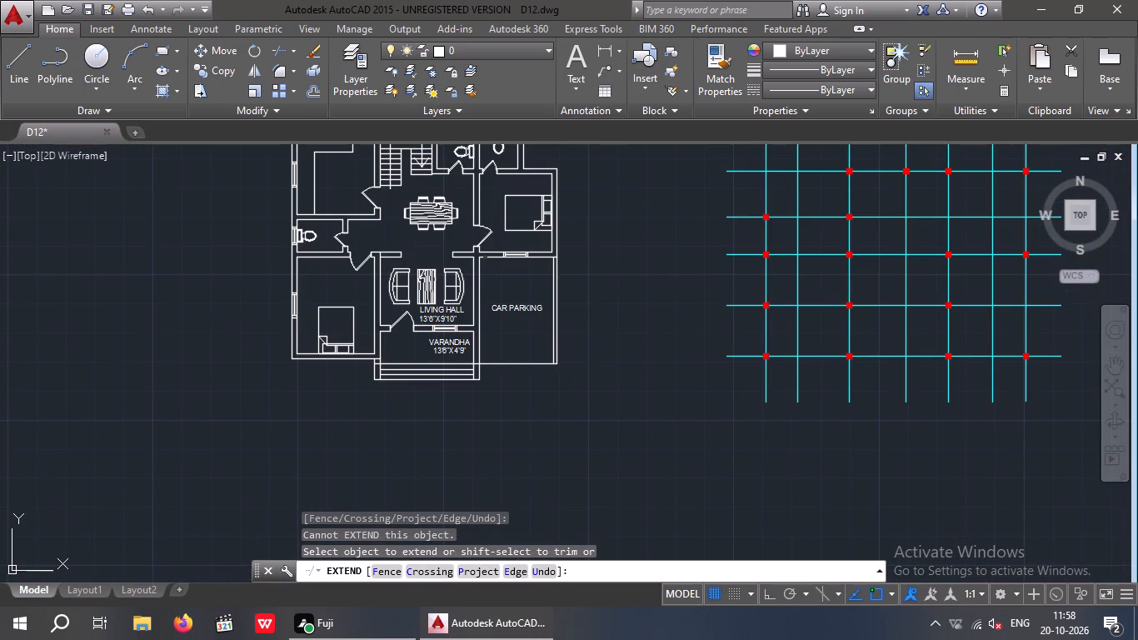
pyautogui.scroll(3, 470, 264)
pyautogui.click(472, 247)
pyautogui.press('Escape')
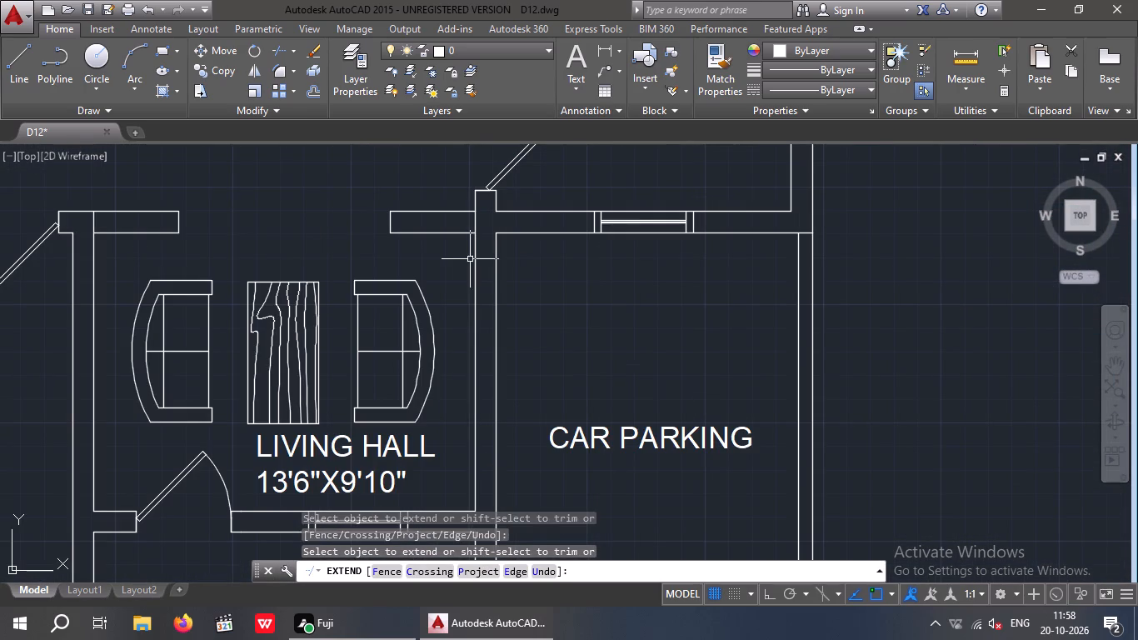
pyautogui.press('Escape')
# Trim the bedroom-side wall stub between the living hall and dining area, and try trimming the matching stub on the car parking side.
pyautogui.press('t')
pyautogui.write('R')
pyautogui.press('space')
pyautogui.press('space')
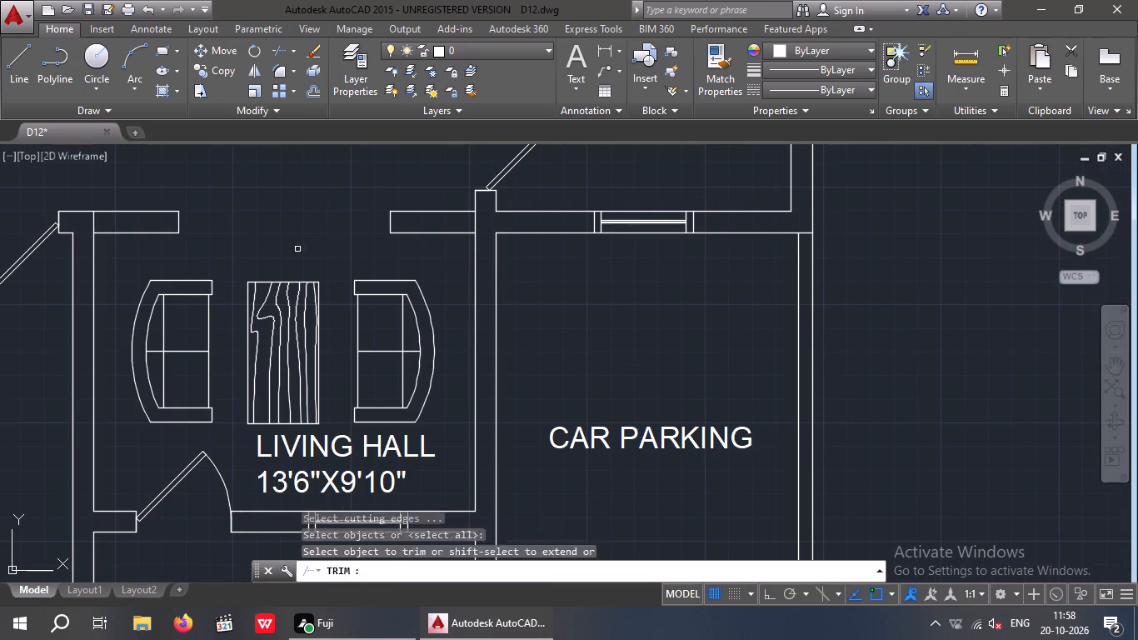
pyautogui.moveTo(184, 247); pyautogui.dragTo(177, 246)
pyautogui.click(138, 201)
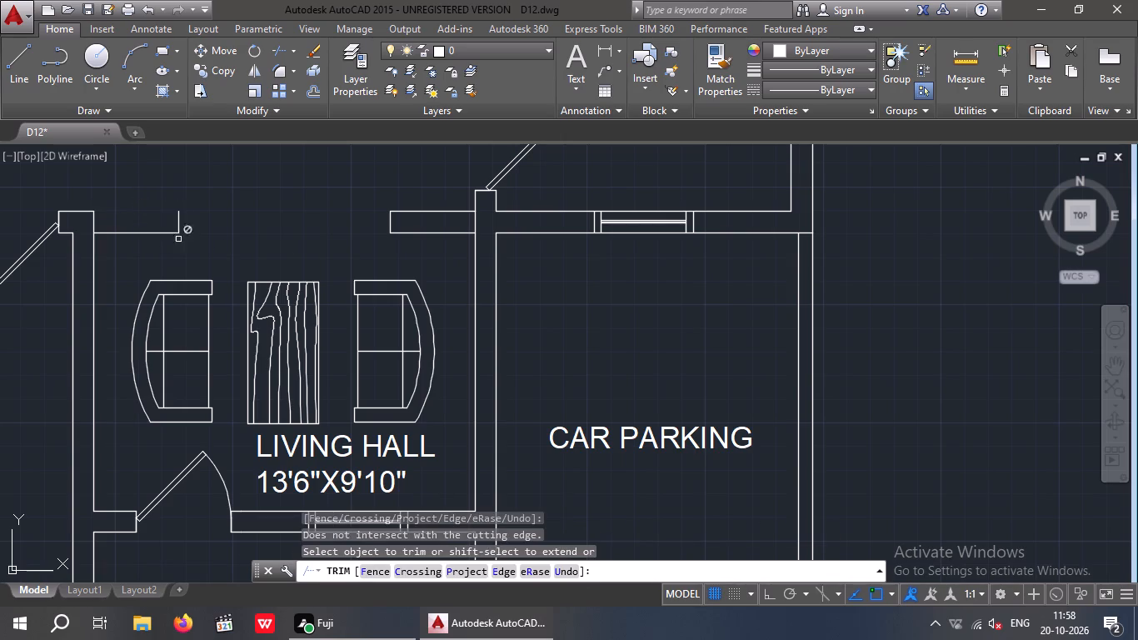
pyautogui.click(418, 250)
pyautogui.click(384, 189)
pyautogui.press('Escape')
pyautogui.press('Escape')
pyautogui.press('Escape')
pyautogui.press('Escape')
pyautogui.write('TR')
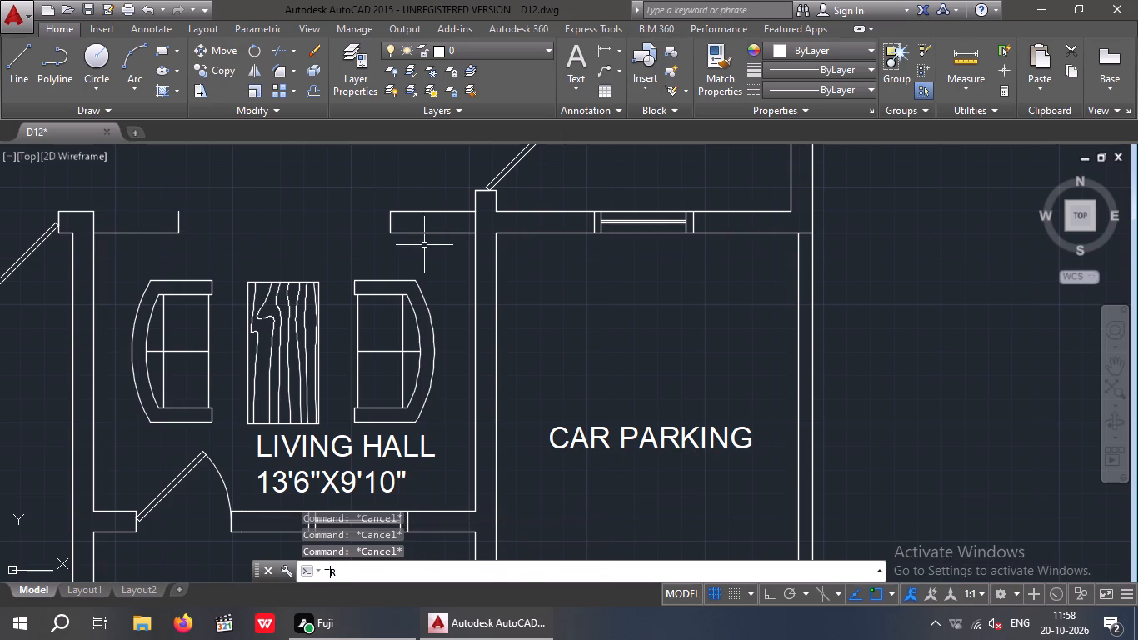
pyautogui.press('space')
pyautogui.press('space')
pyautogui.moveTo(427, 252); pyautogui.dragTo(415, 237)
pyautogui.click(385, 197)
pyautogui.press('Escape')
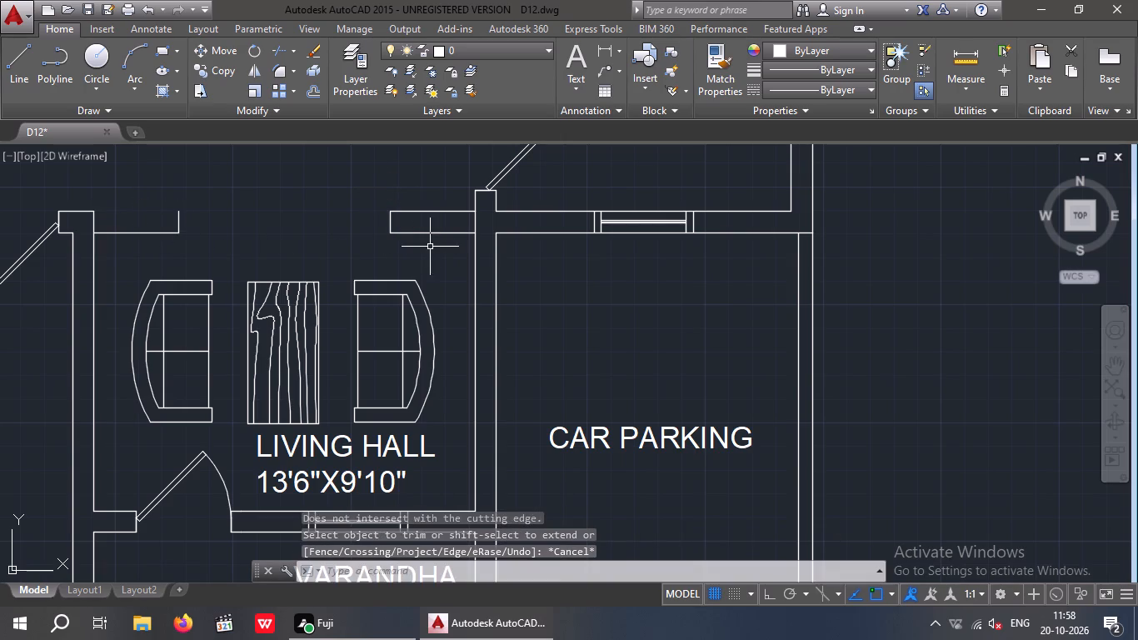
# Delete the remaining wall stub lines on both sides of the opening between the living hall and the dining area.
pyautogui.moveTo(444, 260); pyautogui.dragTo(388, 215)
pyautogui.click(367, 191)
pyautogui.moveTo(233, 240); pyautogui.dragTo(221, 242)
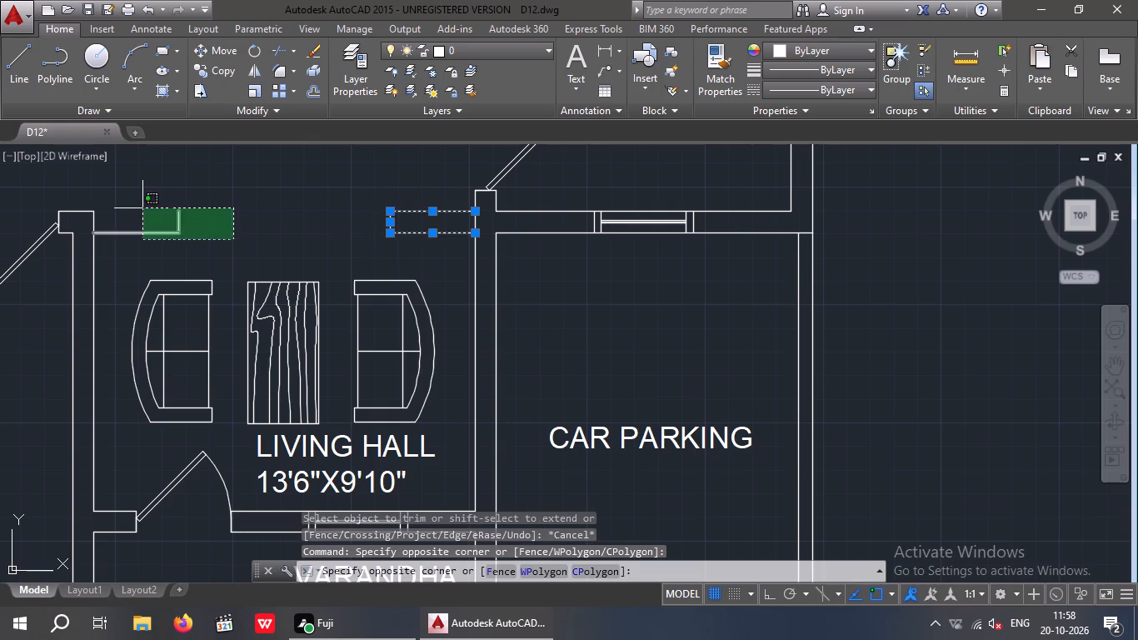
pyautogui.click(142, 208)
pyautogui.press('Delete')
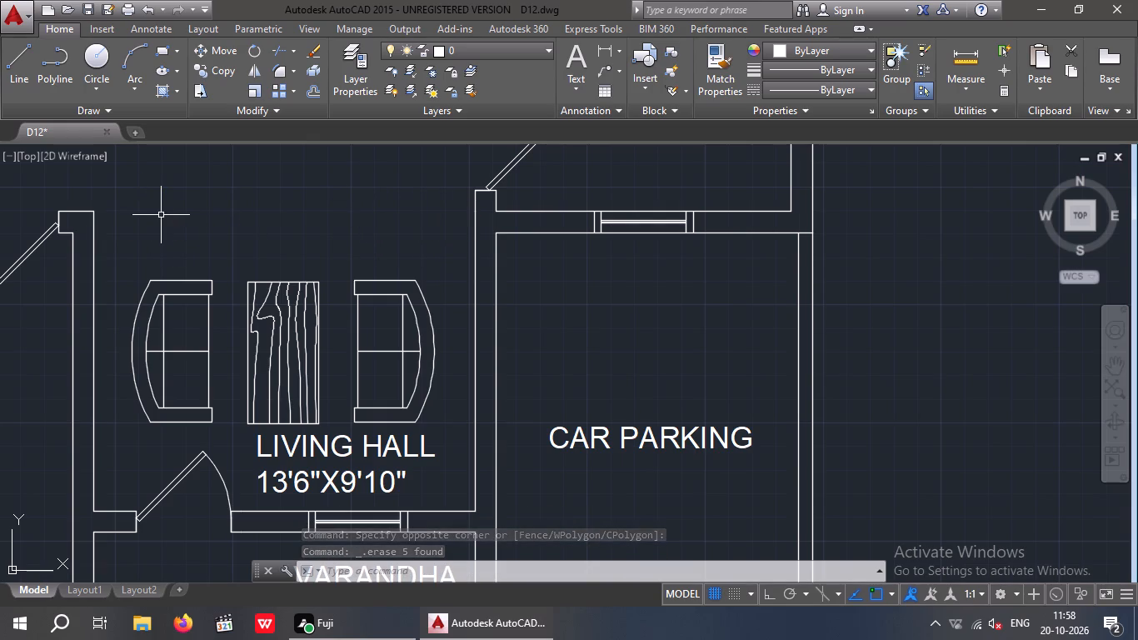
pyautogui.press('Escape')
pyautogui.press('Escape')
# Move the LIVING HALL label up into the open space between the dining table and the sofa set.
pyautogui.scroll(-2, 300, 254)
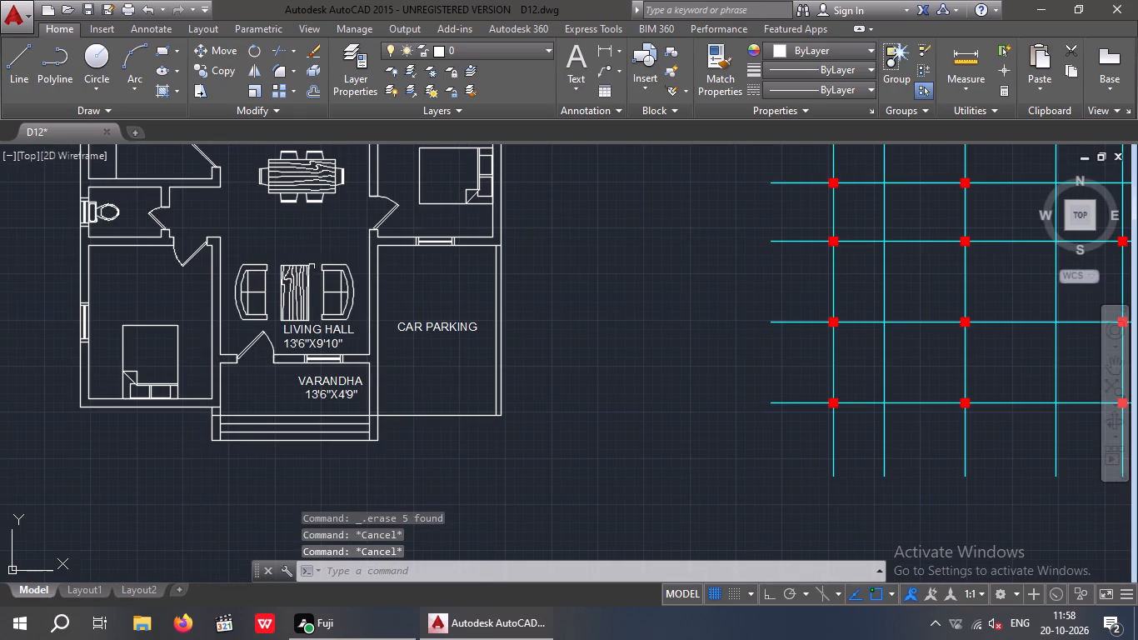
pyautogui.moveTo(341, 302); pyautogui.dragTo(352, 363, button='middle')
pyautogui.scroll(-1, 338, 295)
pyautogui.scroll(2, 327, 367)
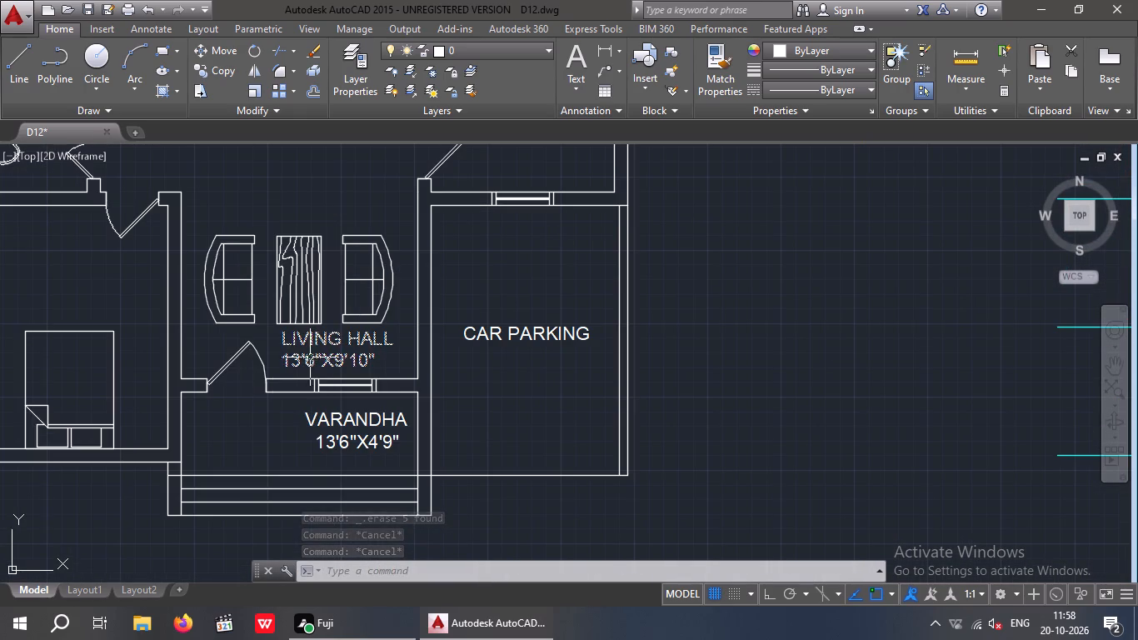
pyautogui.click(305, 362)
pyautogui.click(221, 51)
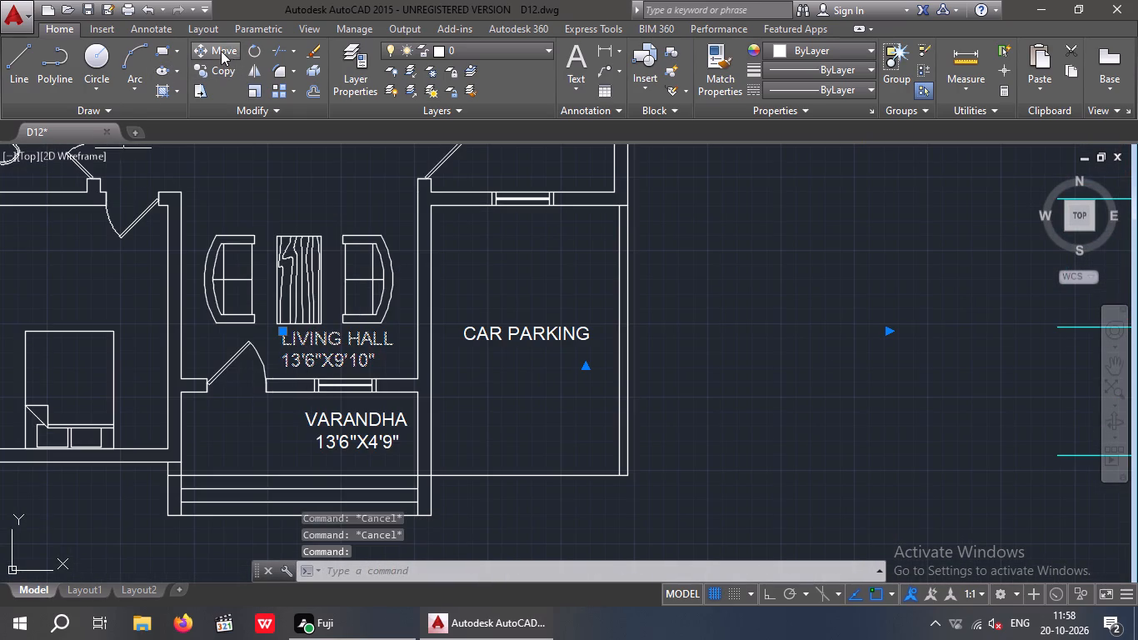
pyautogui.click(285, 370)
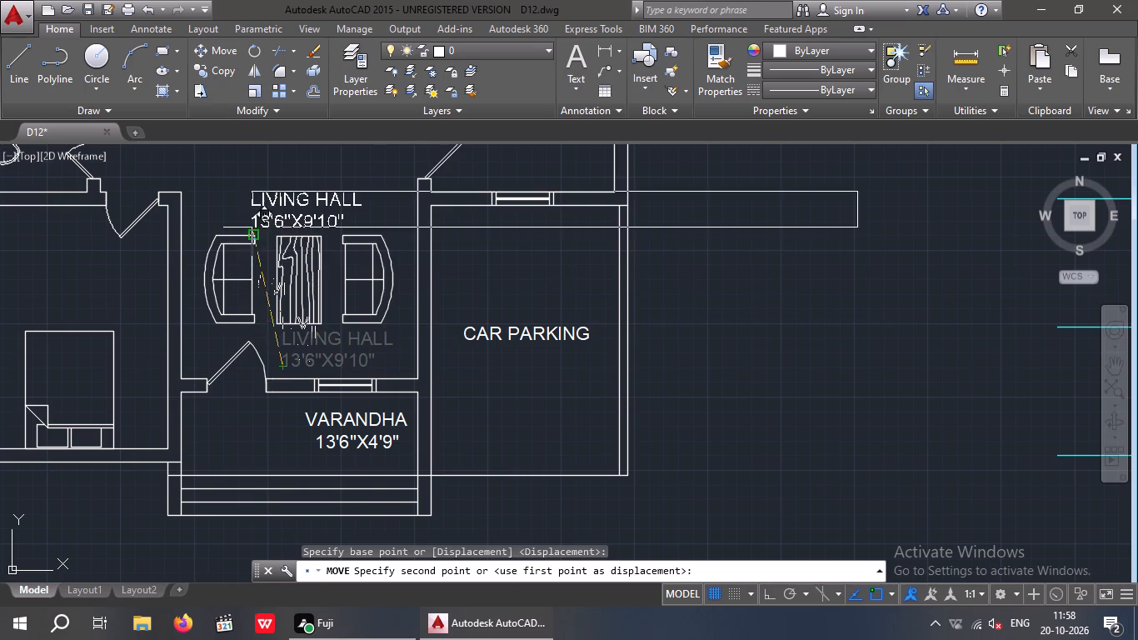
pyautogui.moveTo(253, 227); pyautogui.dragTo(279, 347, button='middle')
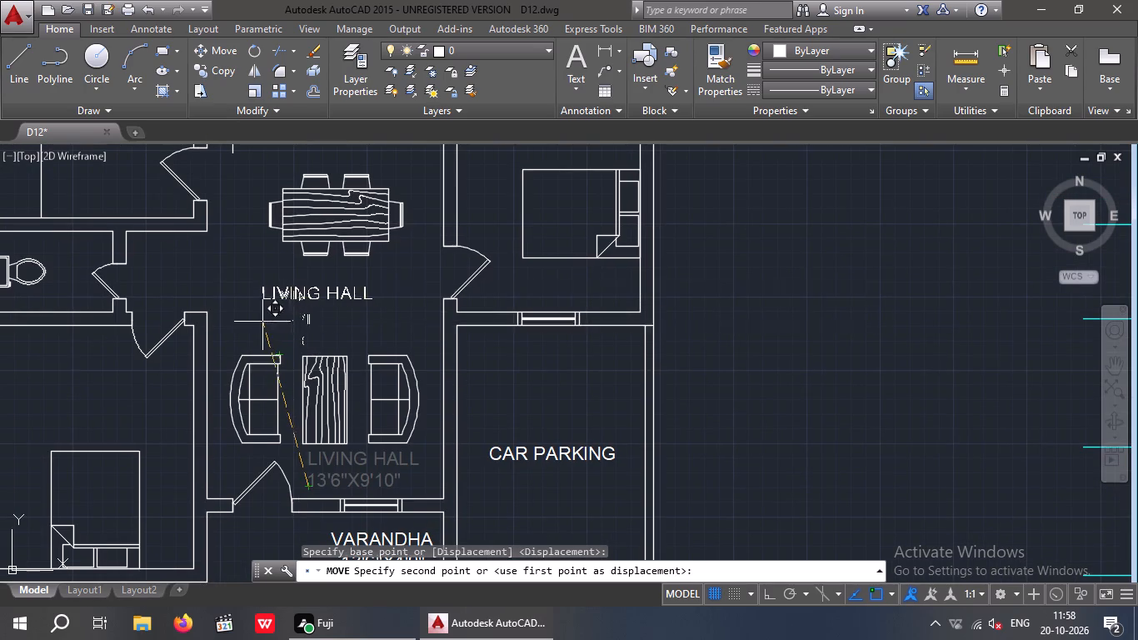
pyautogui.click(269, 325)
pyautogui.scroll(-2, 287, 322)
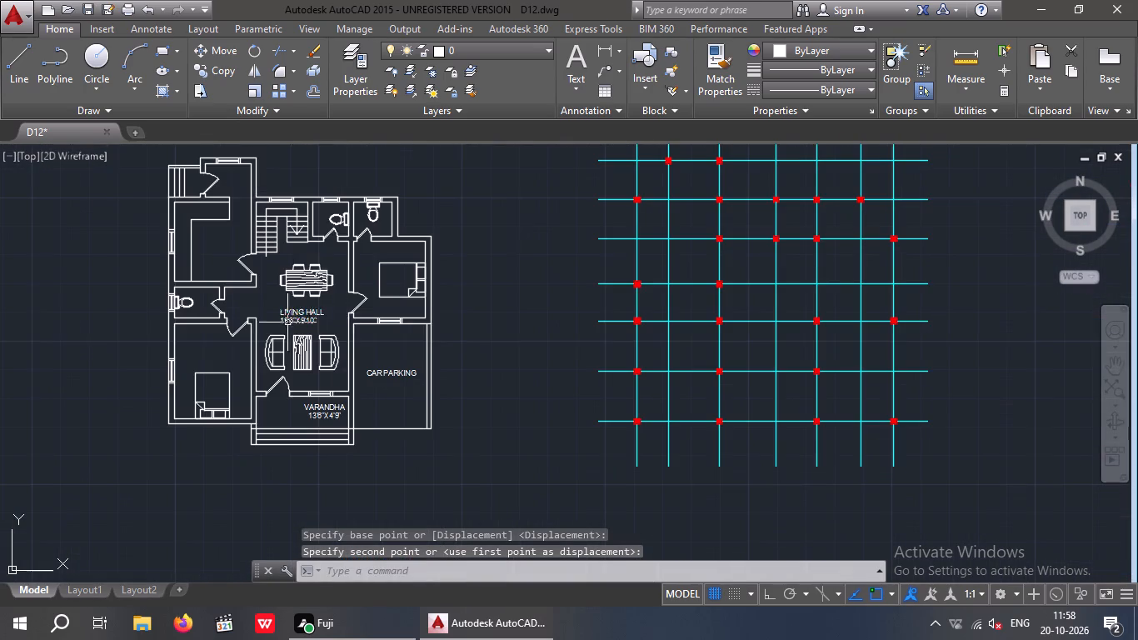
pyautogui.press('Escape')
pyautogui.press('Escape')
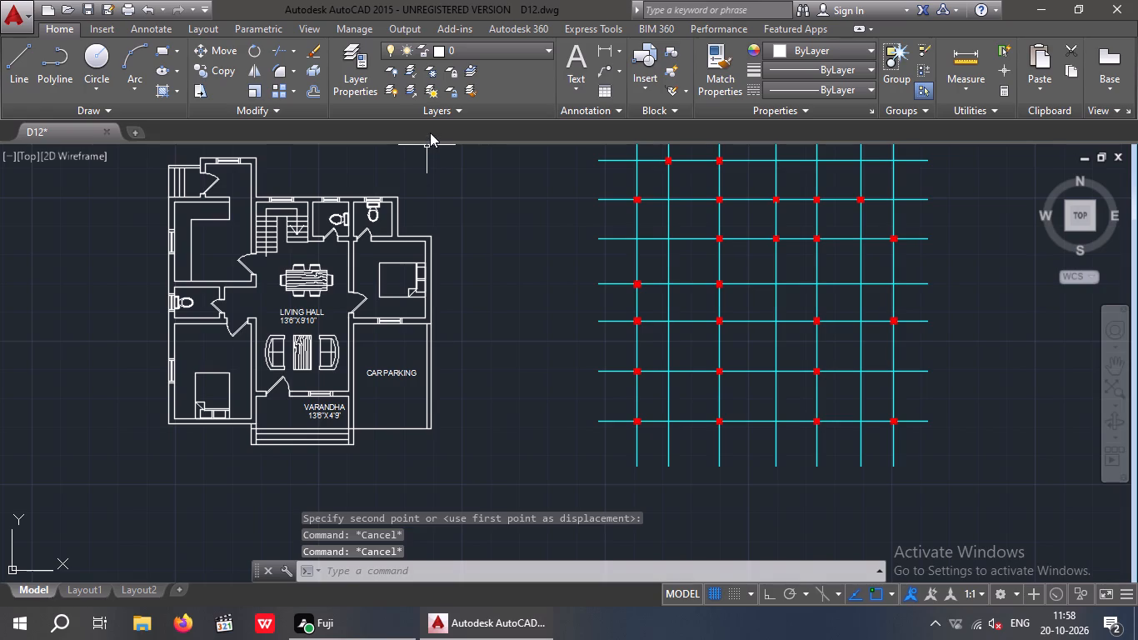
# Measure the combined living and dining depth with a linear dimension from the rear toilet wall corner to the front wall, without placing it.
pyautogui.click(601, 47)
pyautogui.scroll(3, 326, 248)
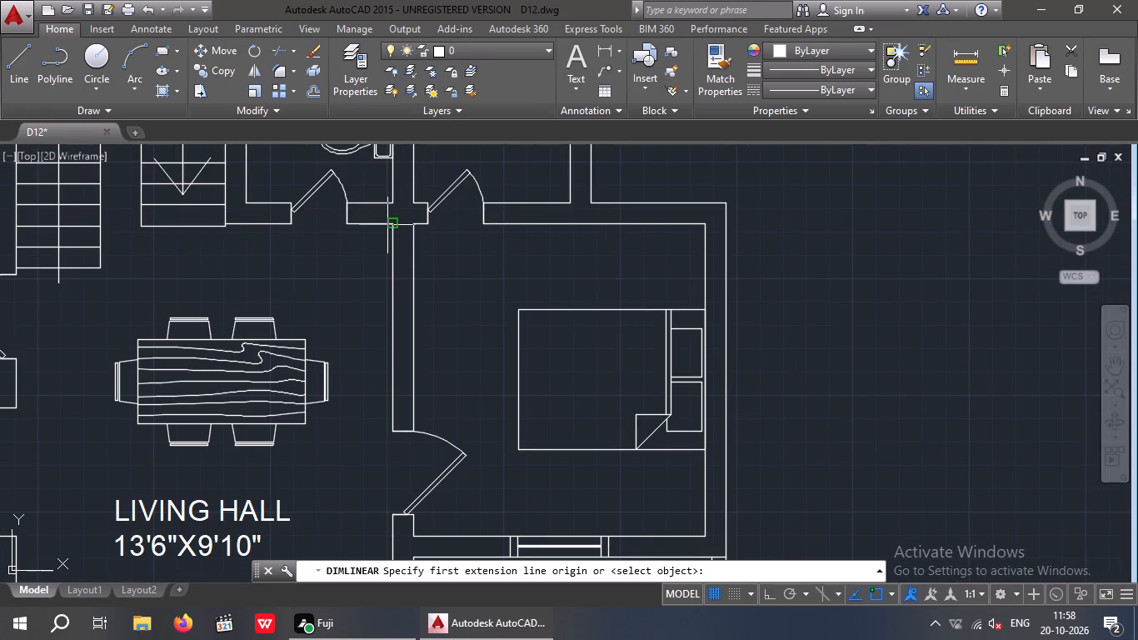
pyautogui.click(397, 222)
pyautogui.scroll(-3, 397, 222)
pyautogui.scroll(3, 387, 381)
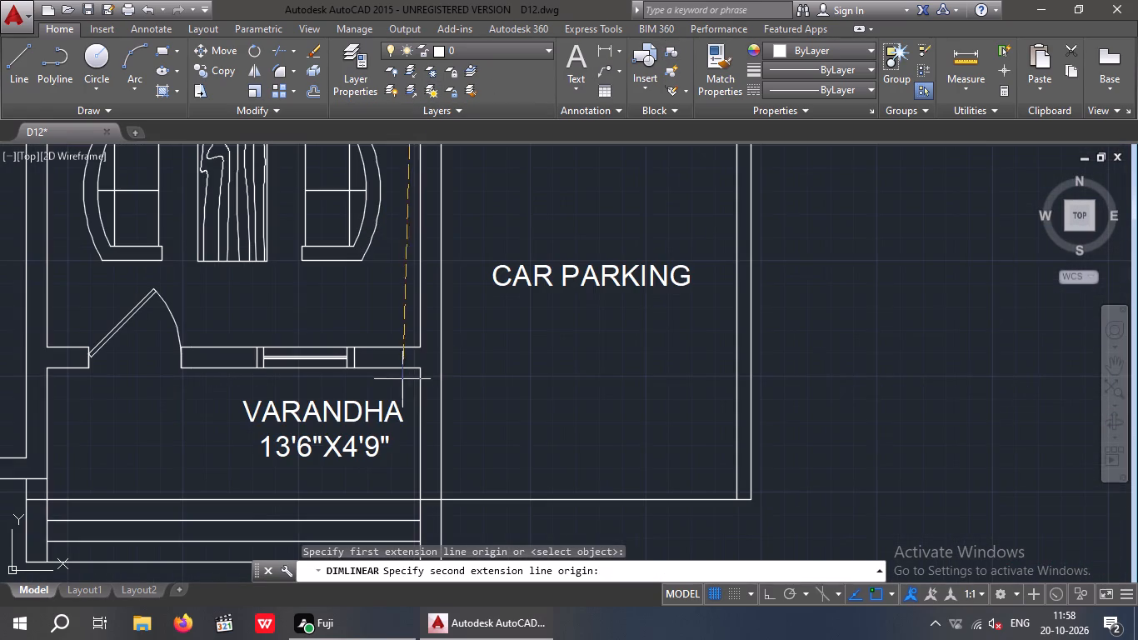
pyautogui.click(421, 351)
pyautogui.scroll(-1, 413, 345)
pyautogui.moveTo(413, 346); pyautogui.dragTo(419, 477, button='middle')
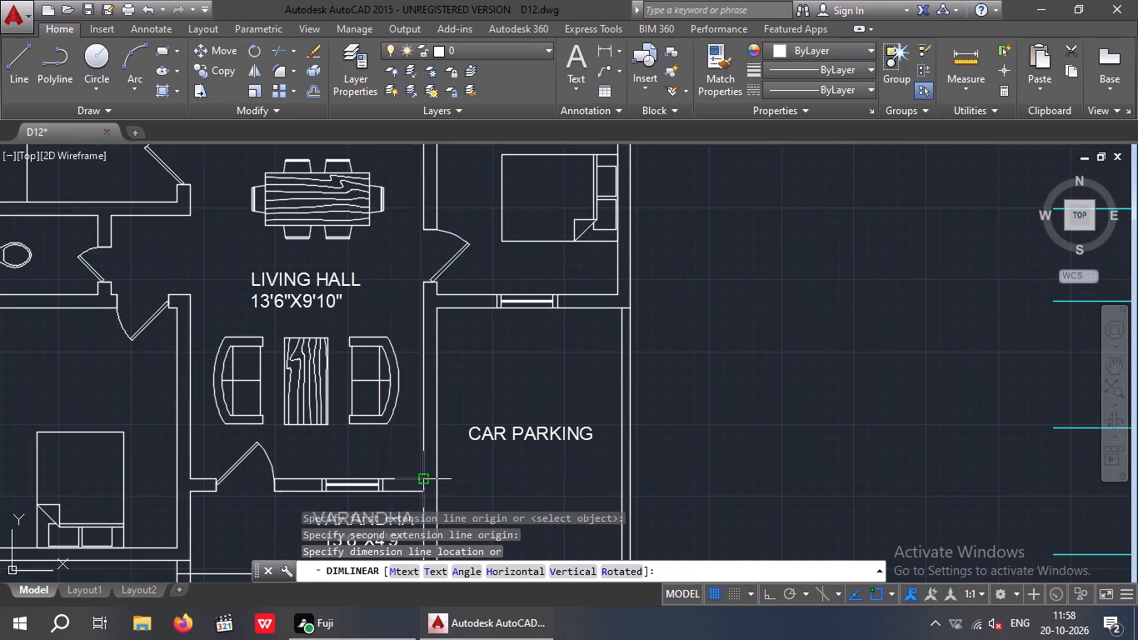
pyautogui.scroll(3, 407, 306)
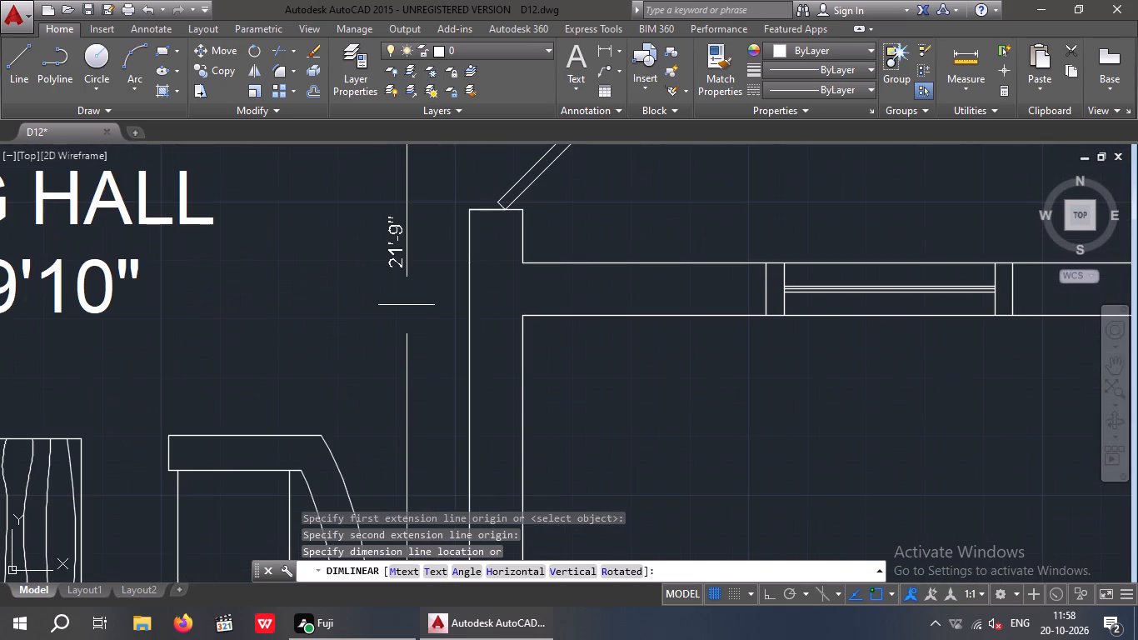
pyautogui.press('Escape')
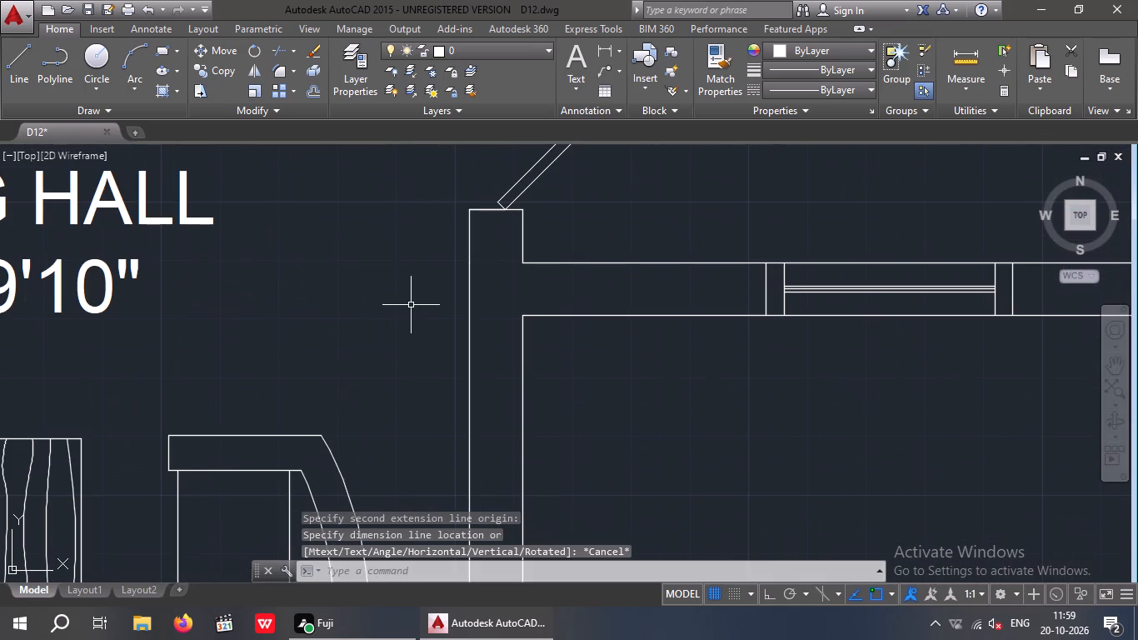
# Change the size line of the LIVING HALL label to 13'6"X21'9".
pyautogui.scroll(-2, 411, 305)
pyautogui.scroll(2, 282, 308)
pyautogui.doubleClick(292, 308)
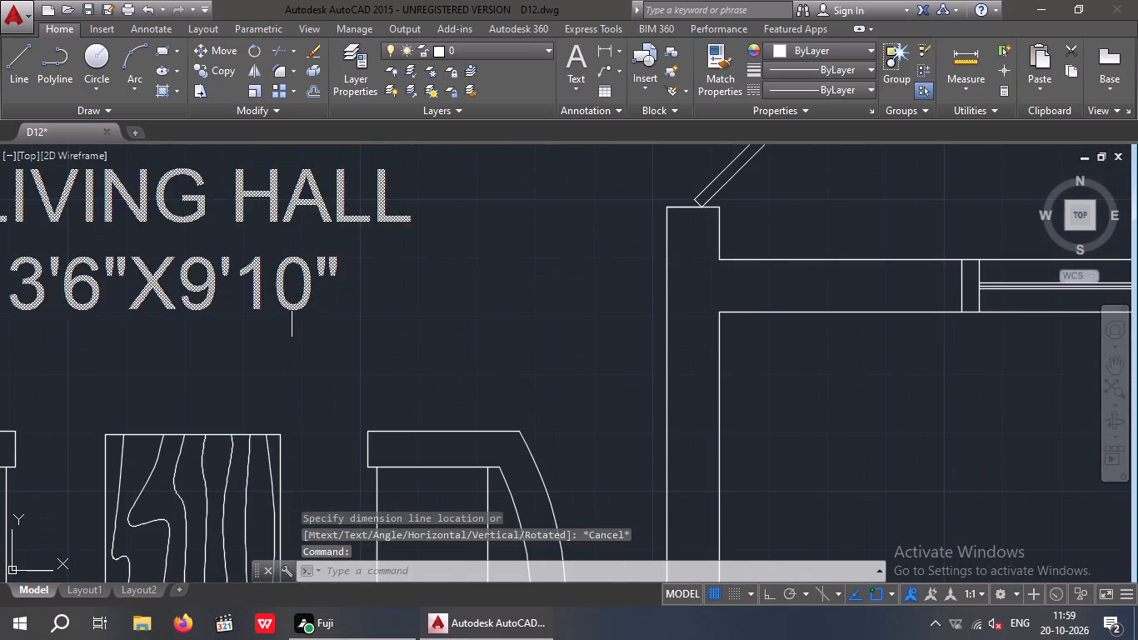
pyautogui.click(316, 312)
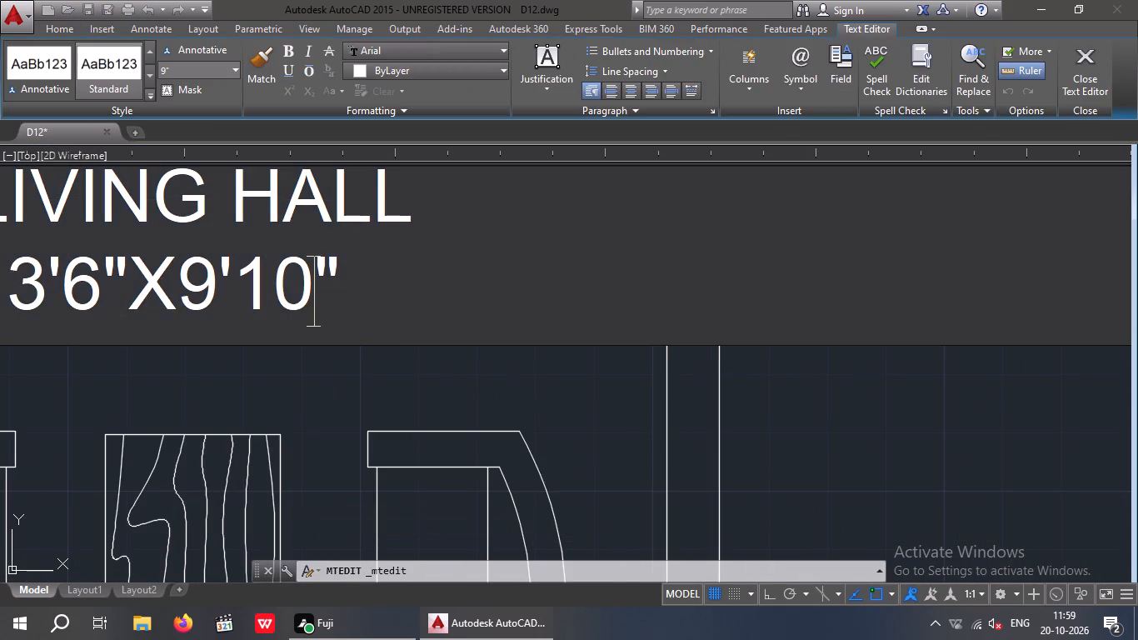
pyautogui.press('BackSpace')
pyautogui.press('BackSpace')
pyautogui.press('9')
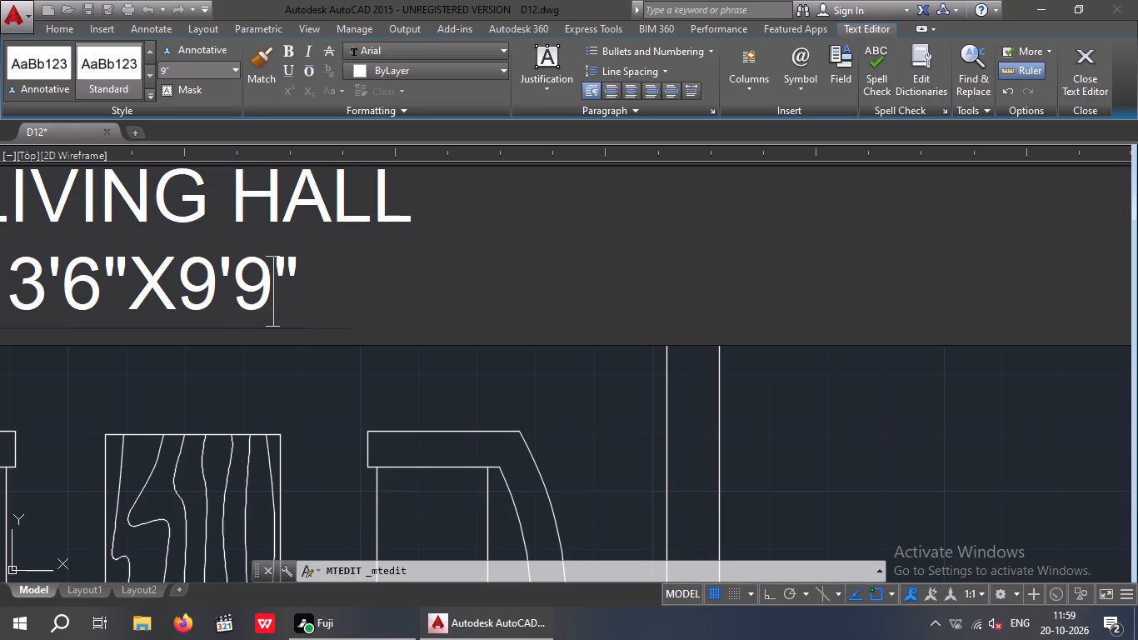
pyautogui.press('Left')
pyautogui.press('Left')
pyautogui.press('BackSpace')
pyautogui.write('21')
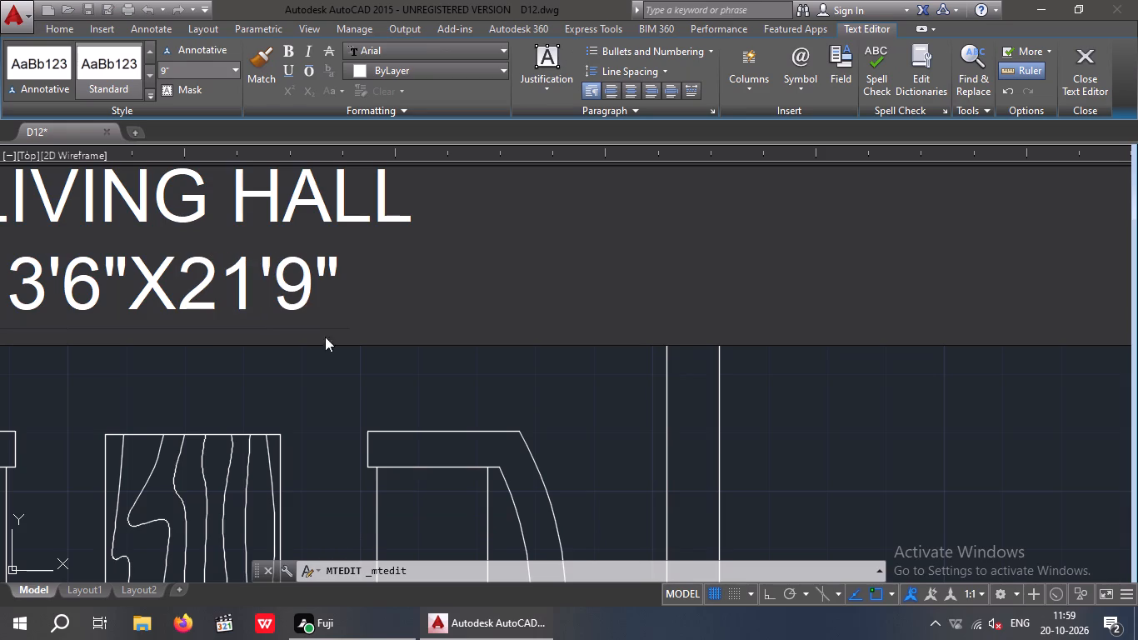
# Extend the label's name line to read LIVING HALL / DINNING and finish the text edit.
pyautogui.click(417, 220)
pyautogui.press('/')
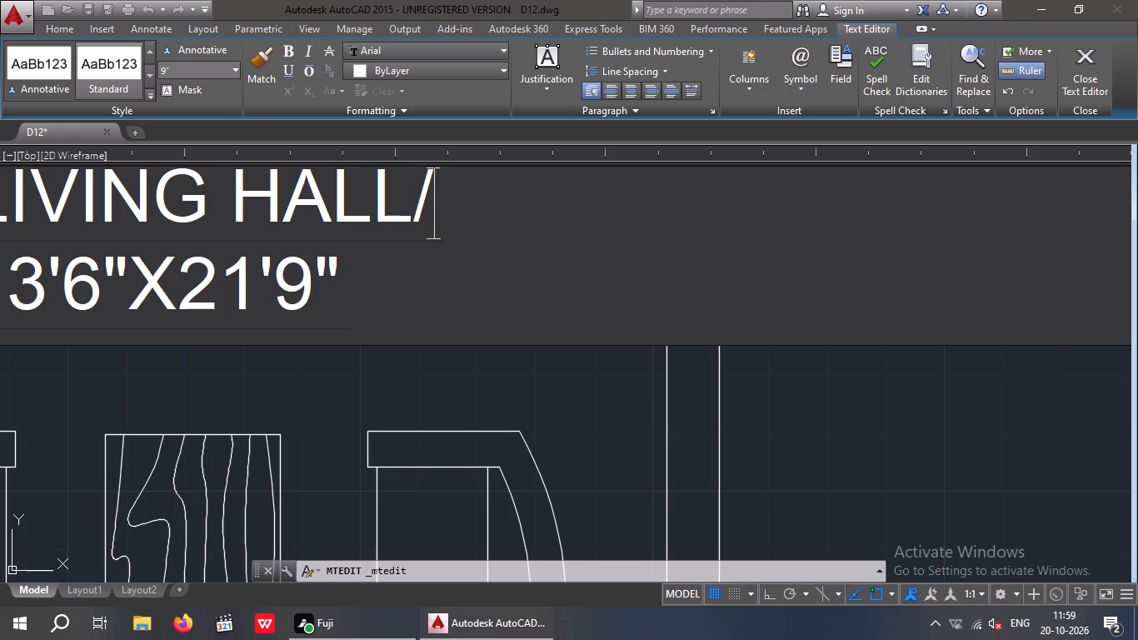
pyautogui.press('BackSpace')
pyautogui.press('space')
pyautogui.write('/')
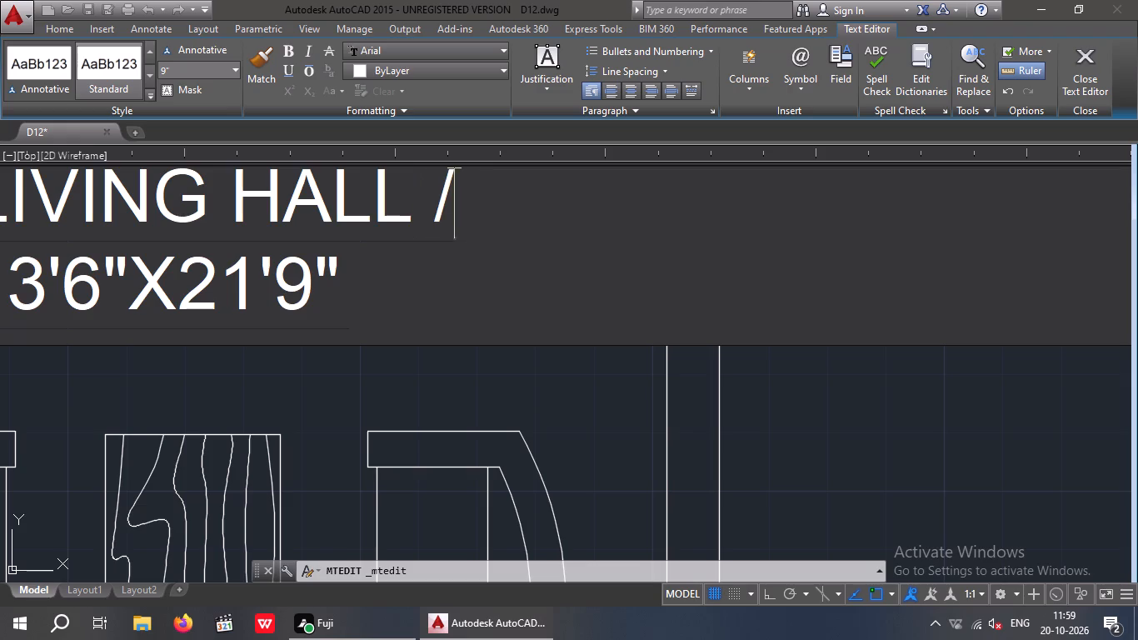
pyautogui.press('space')
pyautogui.write('DINNING')
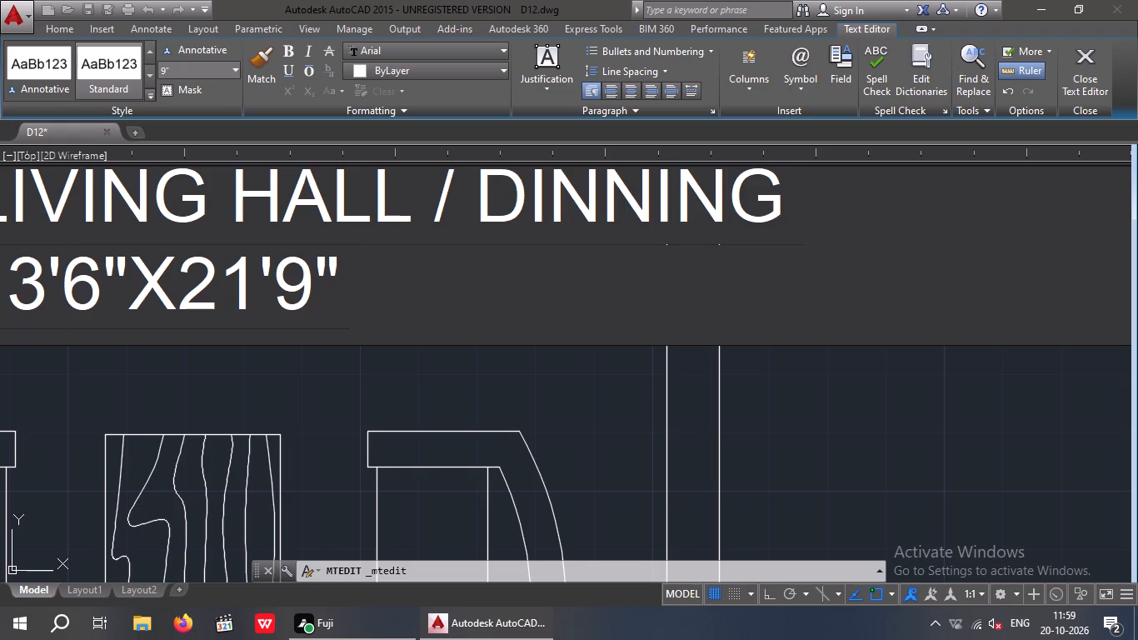
pyautogui.click(529, 341)
pyautogui.click(535, 414)
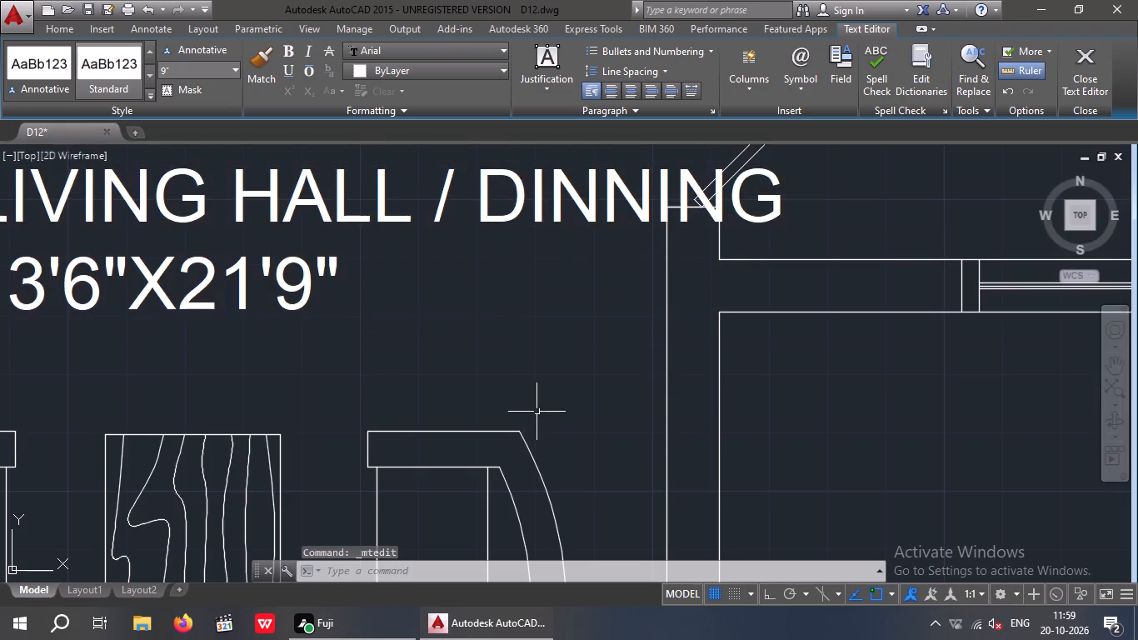
# Move the LIVING HALL / DINNING label toward the front bedroom side so it fits between the hall's side walls.
pyautogui.scroll(-2, 549, 380)
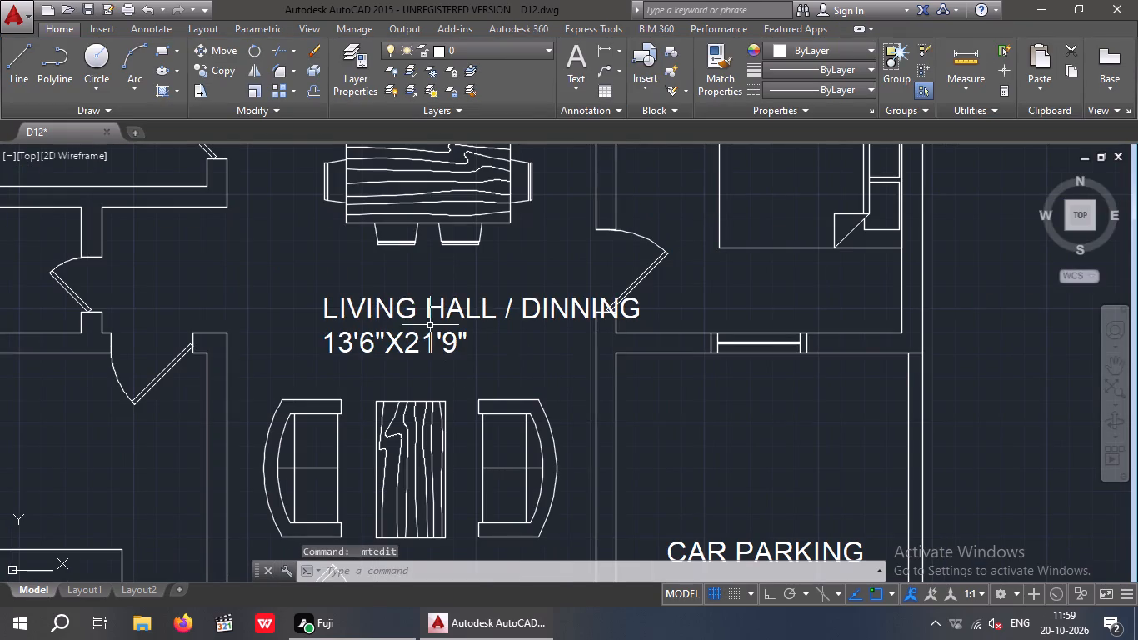
pyautogui.click(413, 313)
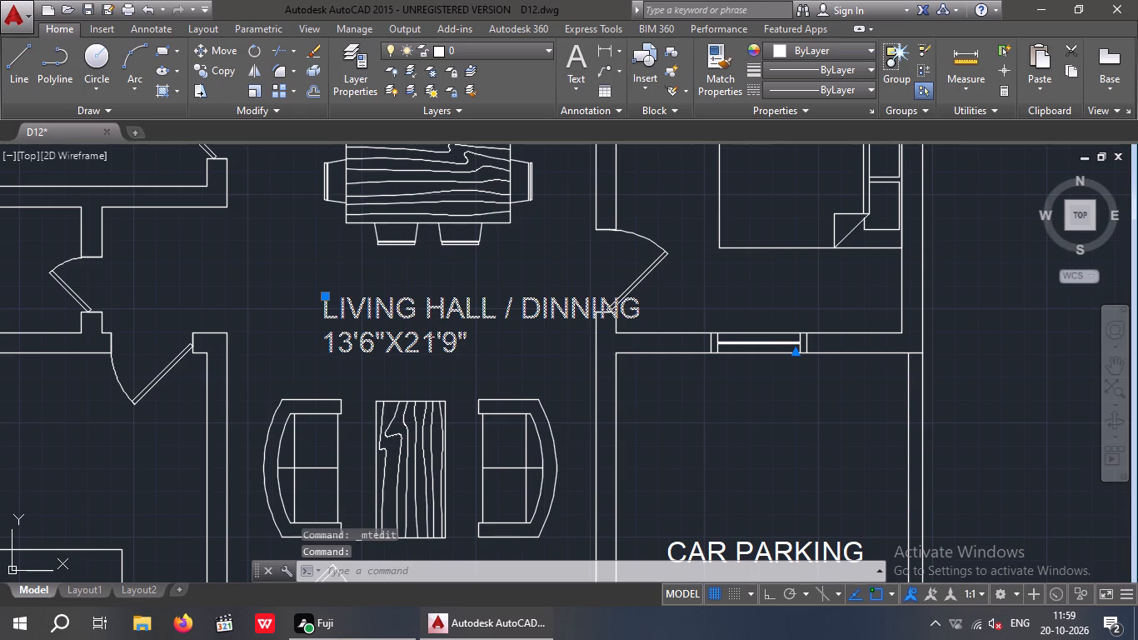
pyautogui.click(220, 51)
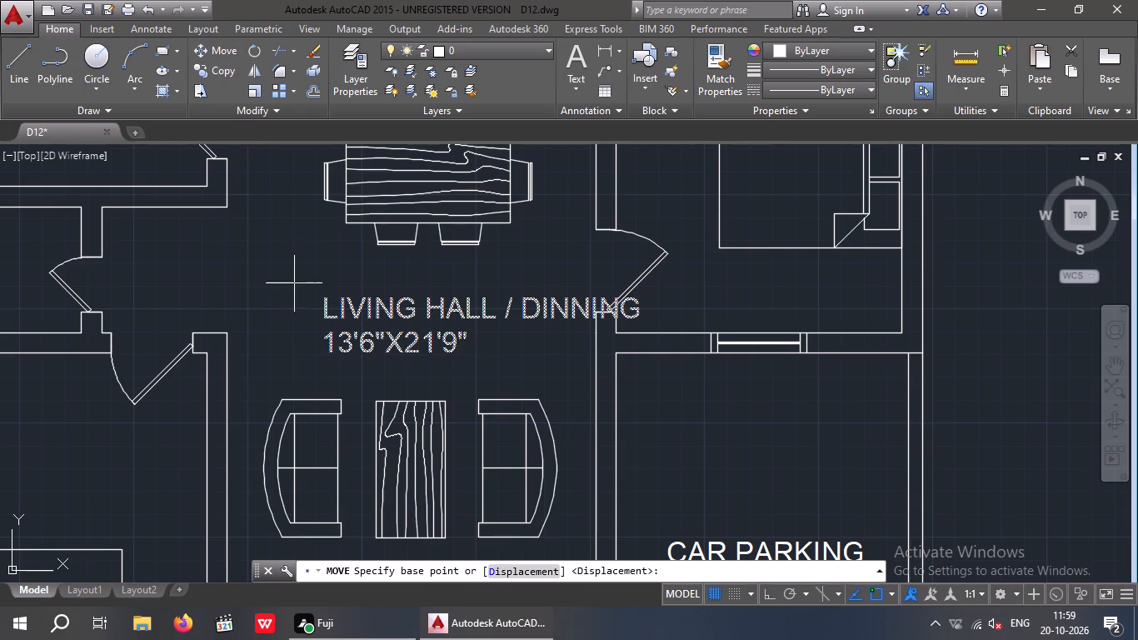
pyautogui.click(329, 353)
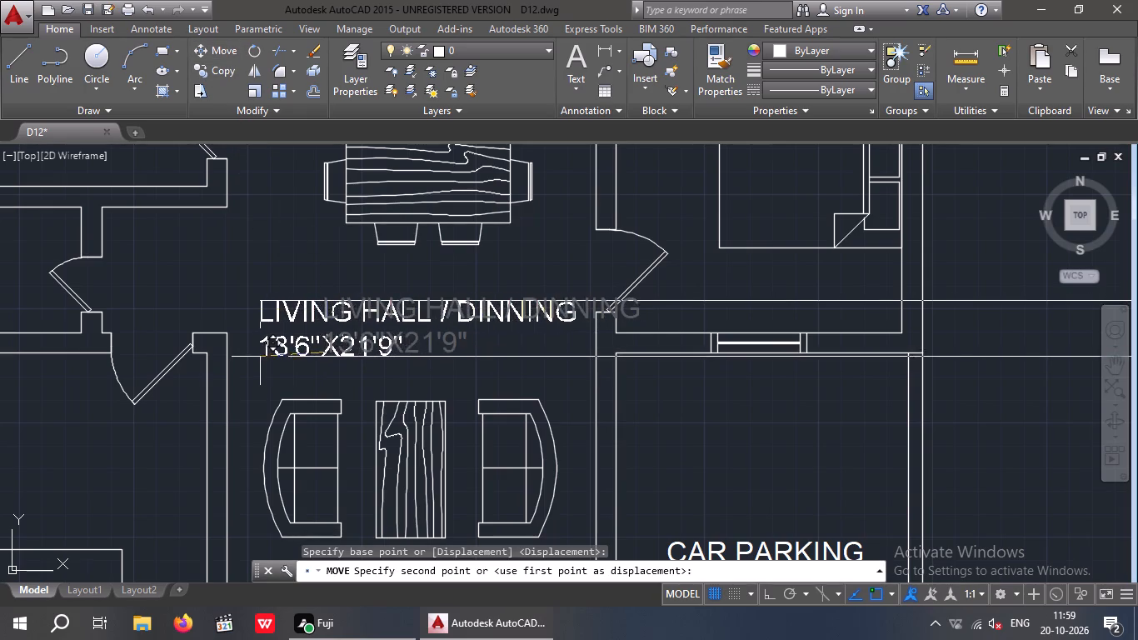
pyautogui.click(255, 335)
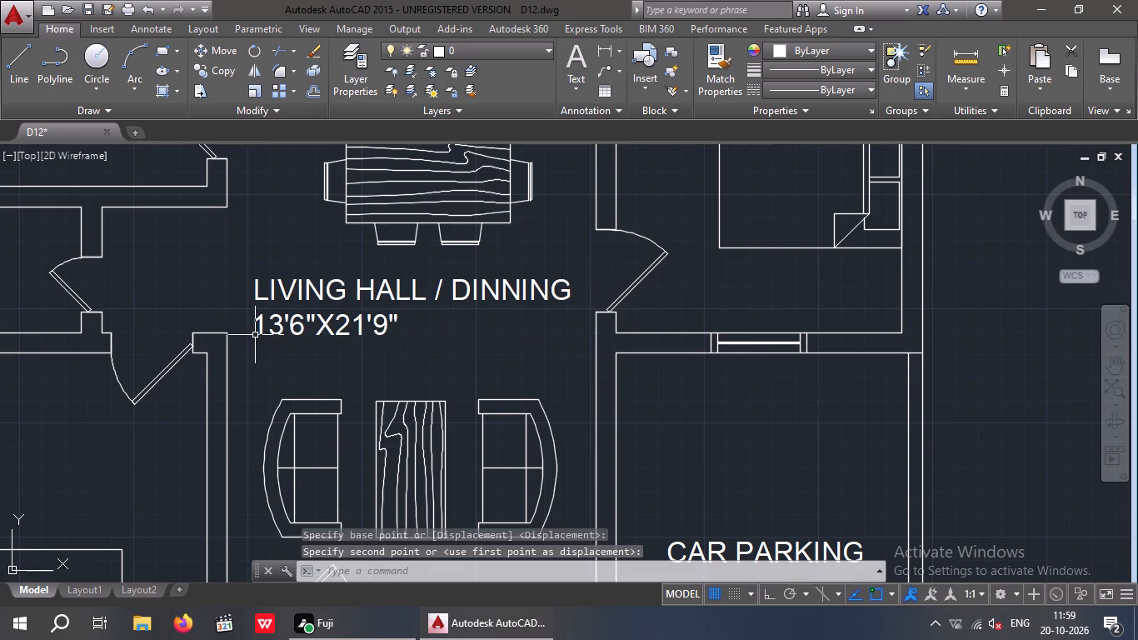
# Indent the 13'6"X21'9" line with spaces so it sits centred beneath LIVING HALL / DINNING.
pyautogui.doubleClick(272, 324)
pyautogui.doubleClick(284, 327)
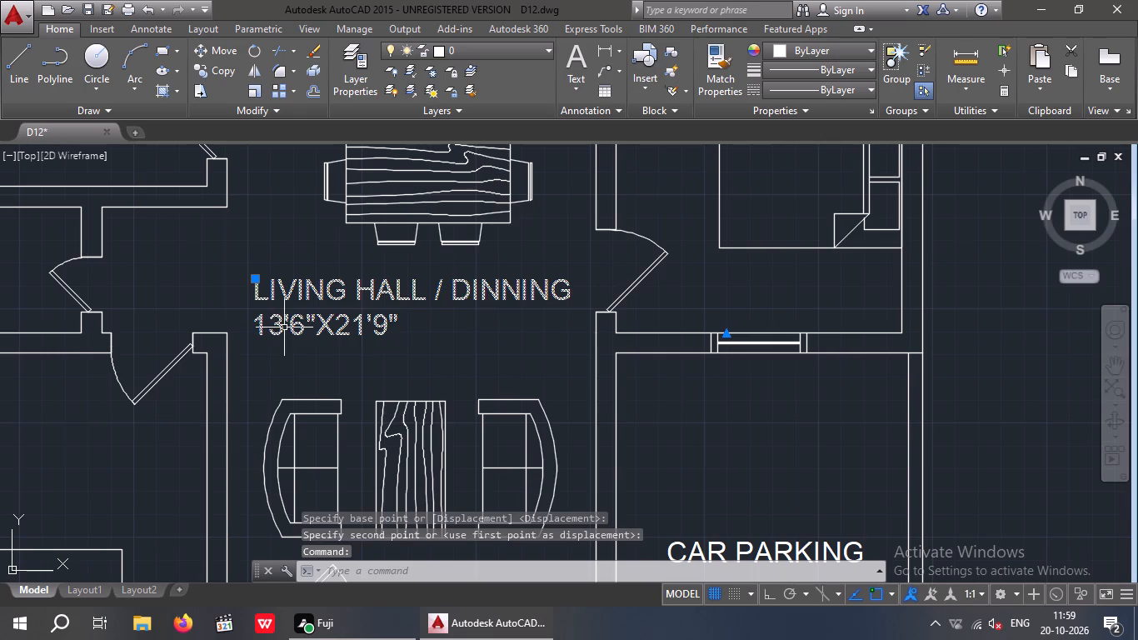
pyautogui.click(405, 338)
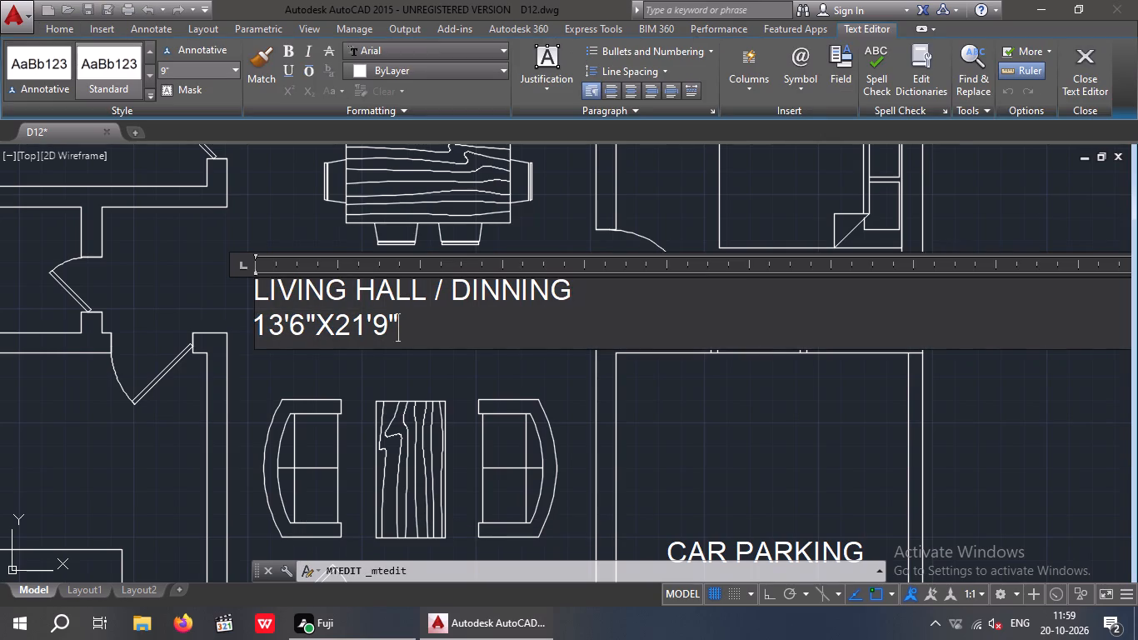
pyautogui.press('BackSpace')
pyautogui.hotkey('shift', '"')
pyautogui.press('Left')
pyautogui.press('Left')
pyautogui.press('Left')
pyautogui.press('Left')
pyautogui.press('Left')
pyautogui.press('Left')
pyautogui.press('Left')
pyautogui.press('Left')
pyautogui.press('Left')
pyautogui.press('Left')
pyautogui.press('Left')
pyautogui.press('Left')
pyautogui.press('Left')
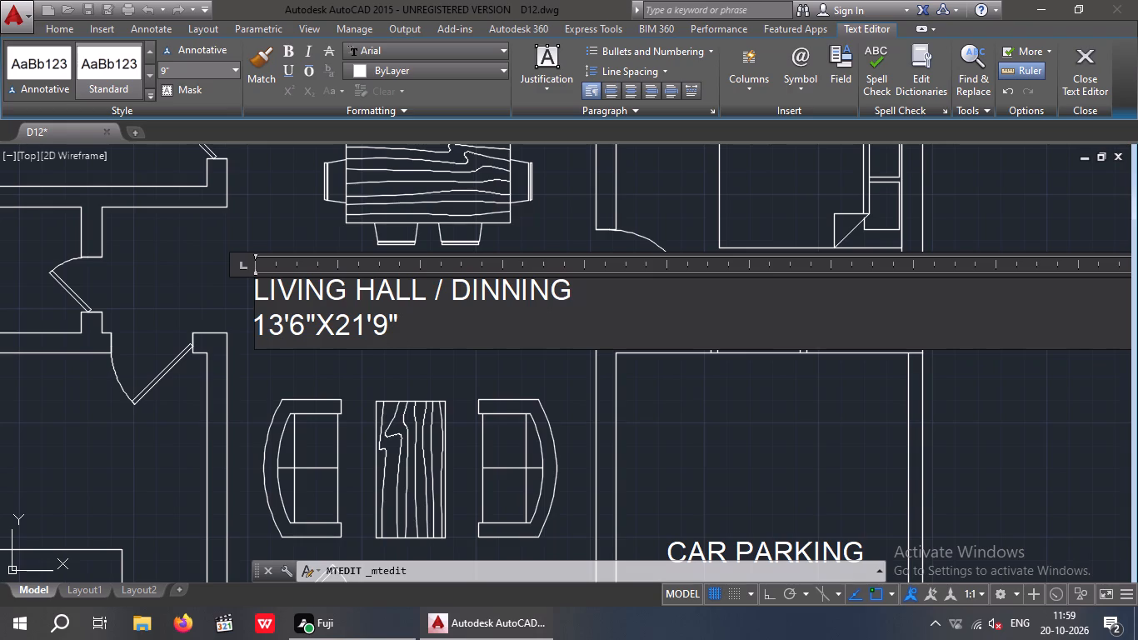
pyautogui.press('Right')
pyautogui.press('Right')
pyautogui.press('space')
pyautogui.press('space')
pyautogui.press('space')
pyautogui.press('space')
pyautogui.press('space')
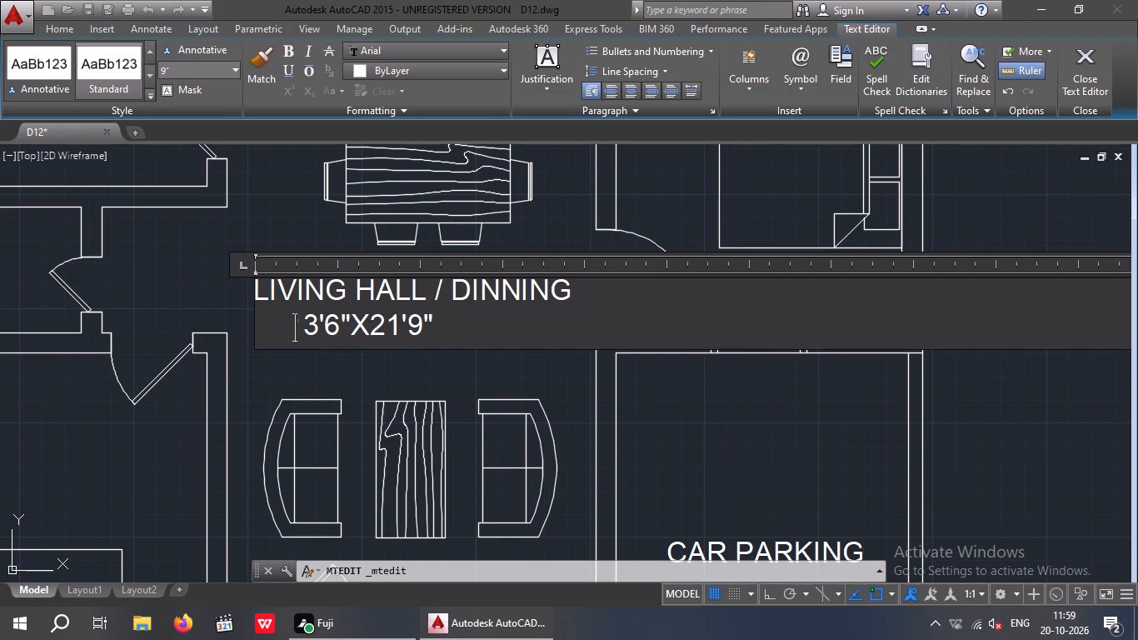
pyautogui.press('space')
pyautogui.press('space')
pyautogui.press('space')
pyautogui.press('space')
pyautogui.press('space')
pyautogui.press('space')
pyautogui.press('space')
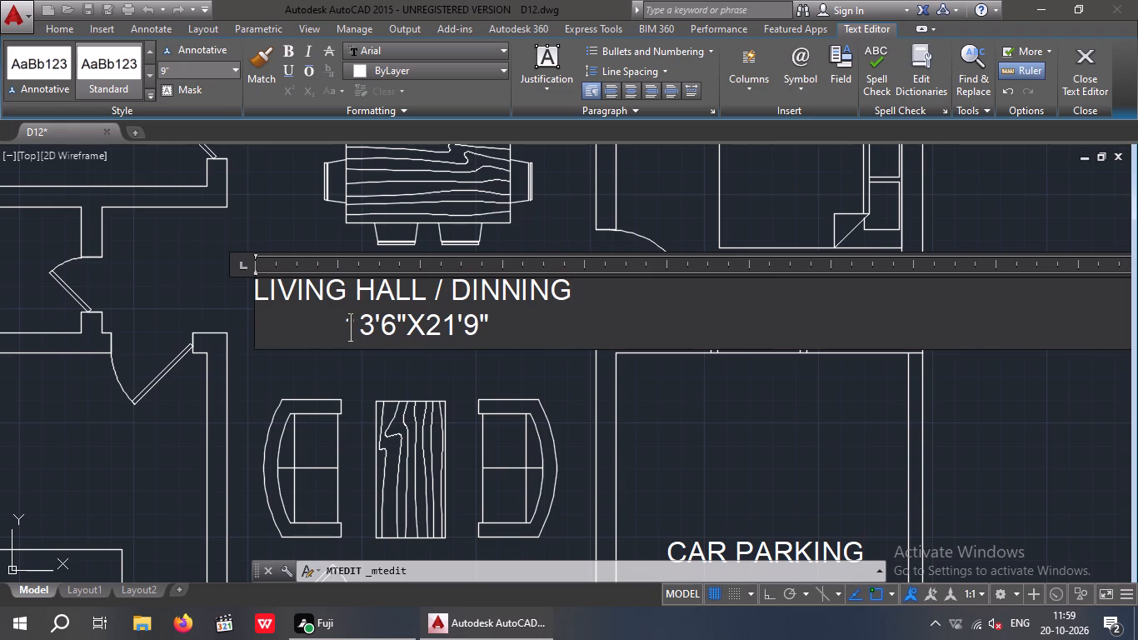
pyautogui.click(273, 376)
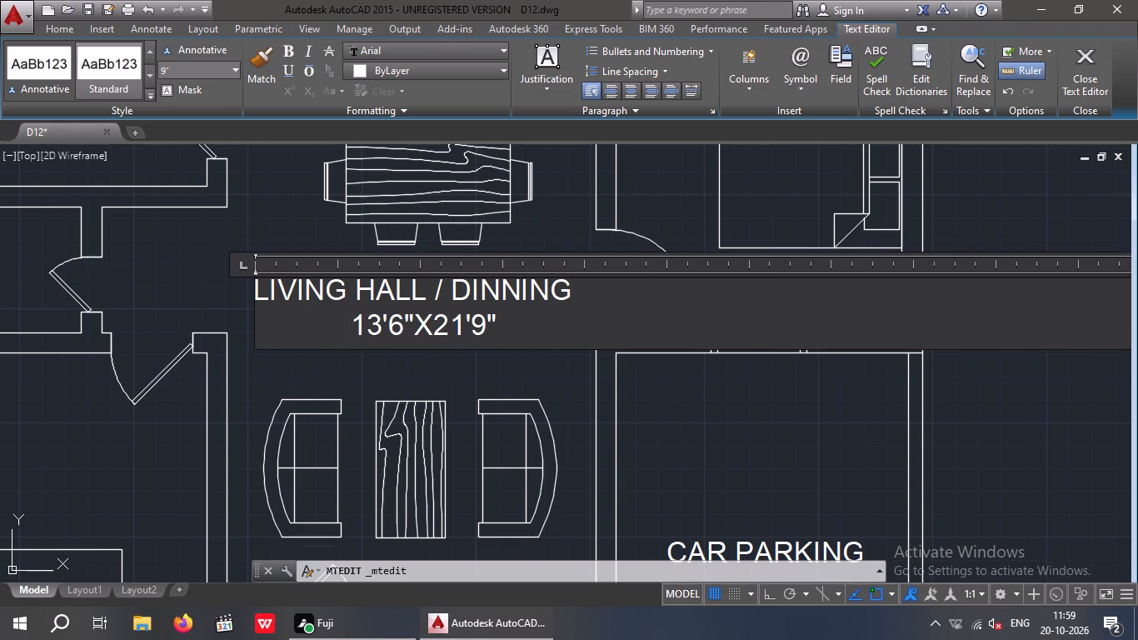
# Measure the front bedroom's depth along its hall-side wall with a linear dimension, without placing it.
pyautogui.scroll(-3, 273, 376)
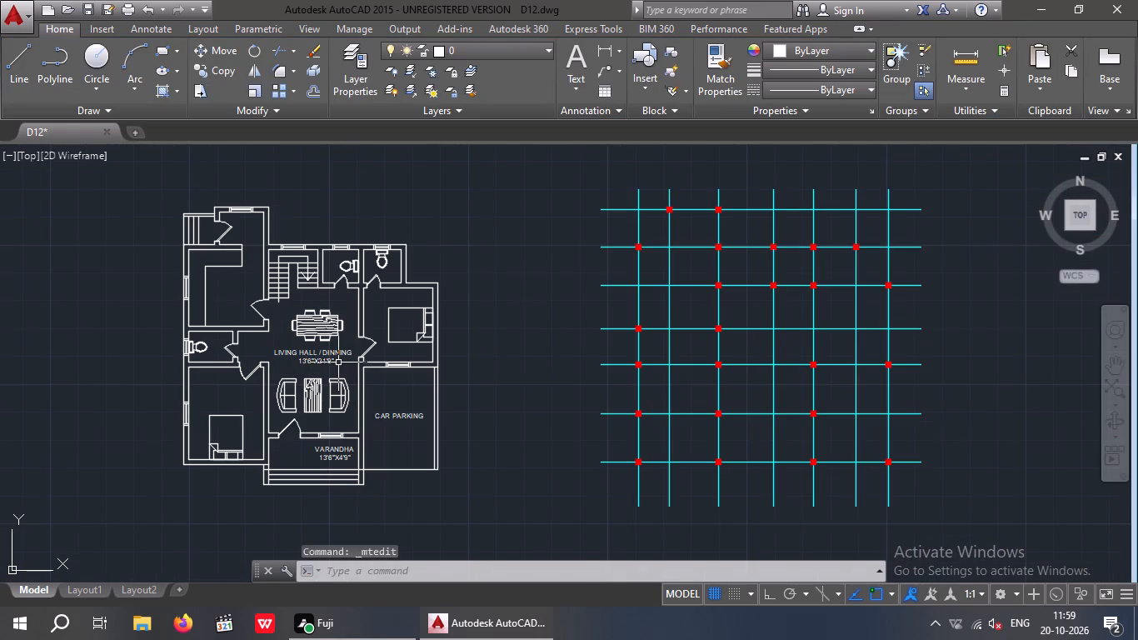
pyautogui.scroll(3, 309, 459)
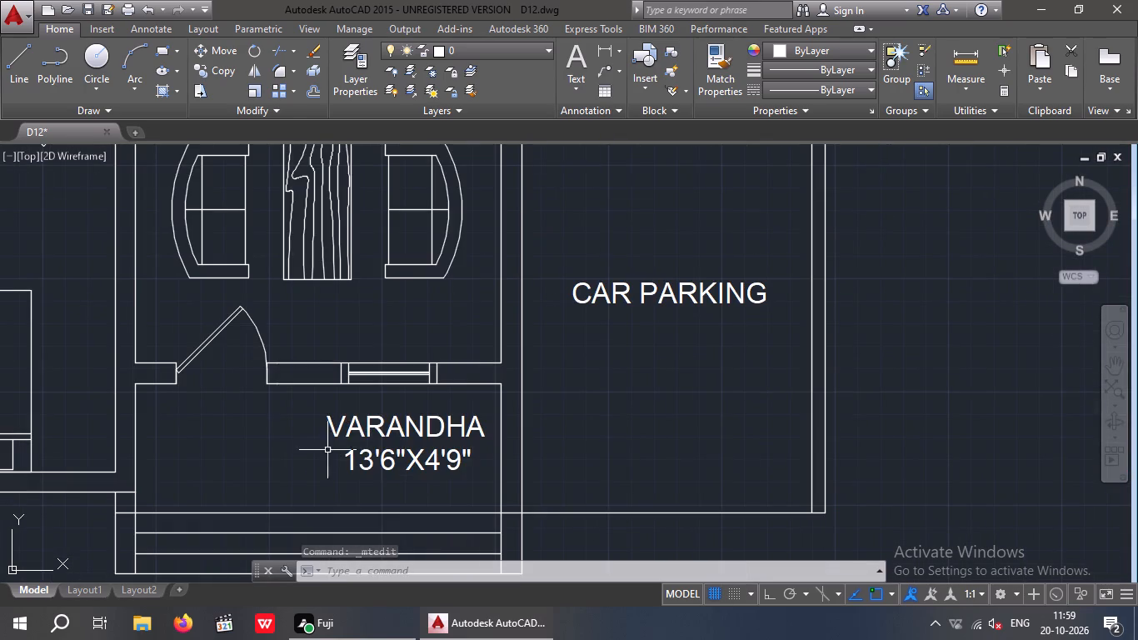
pyautogui.scroll(-2, 288, 456)
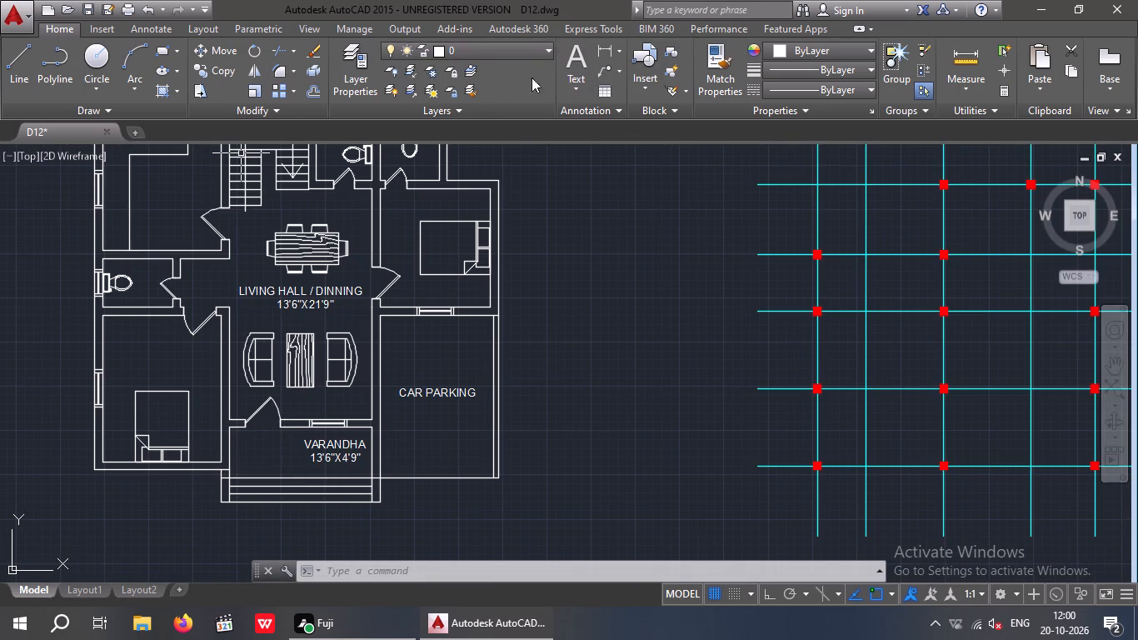
pyautogui.click(602, 42)
pyautogui.moveTo(554, 311); pyautogui.dragTo(630, 409, button='middle')
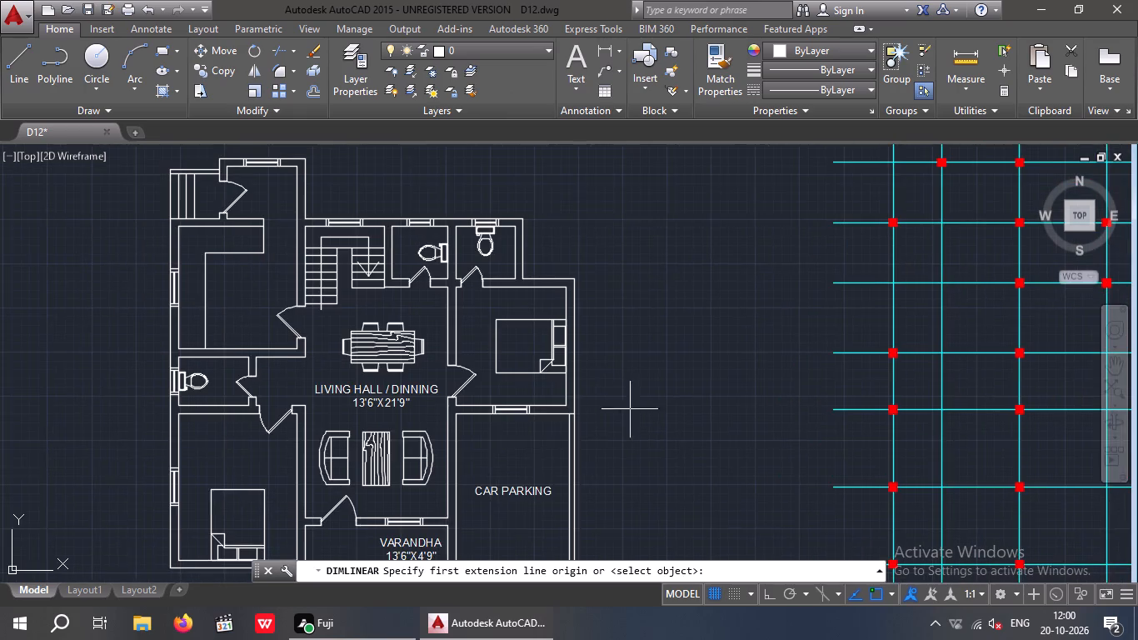
pyautogui.moveTo(233, 484); pyautogui.dragTo(276, 368, button='middle')
pyautogui.scroll(3, 327, 304)
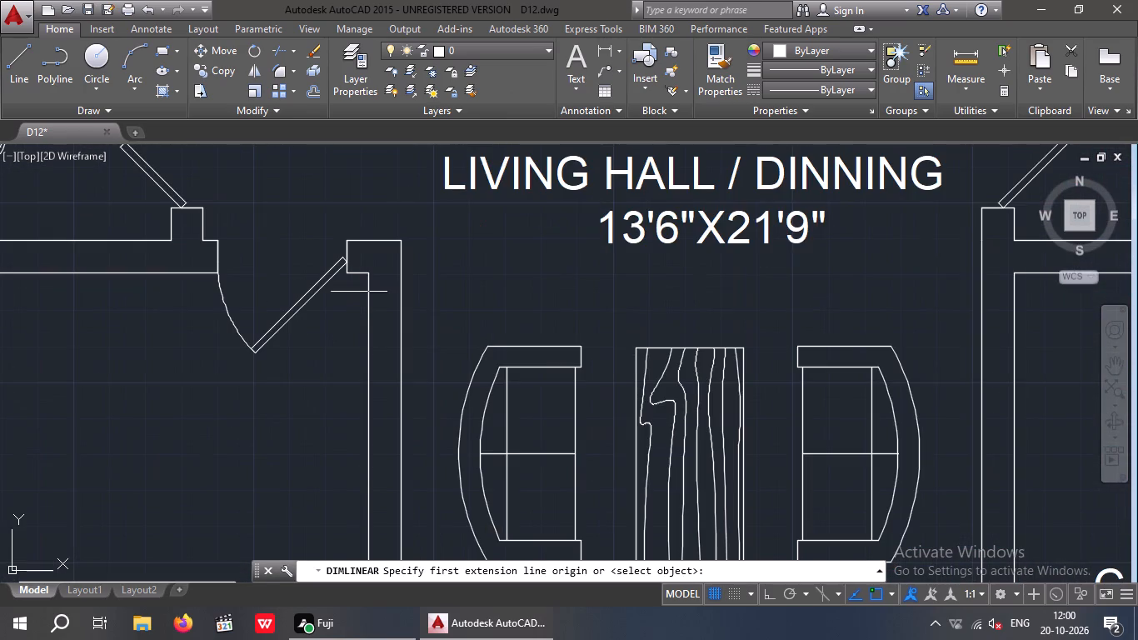
pyautogui.click(372, 275)
pyautogui.scroll(-2, 373, 273)
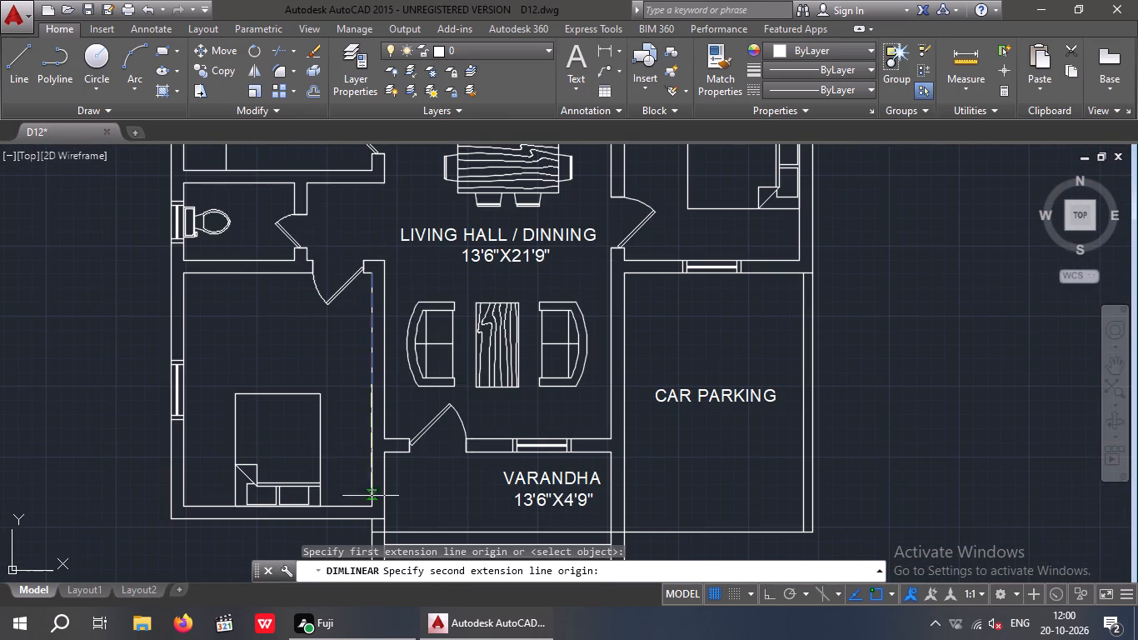
pyautogui.scroll(1, 372, 507)
pyautogui.click(375, 506)
pyautogui.scroll(2, 342, 457)
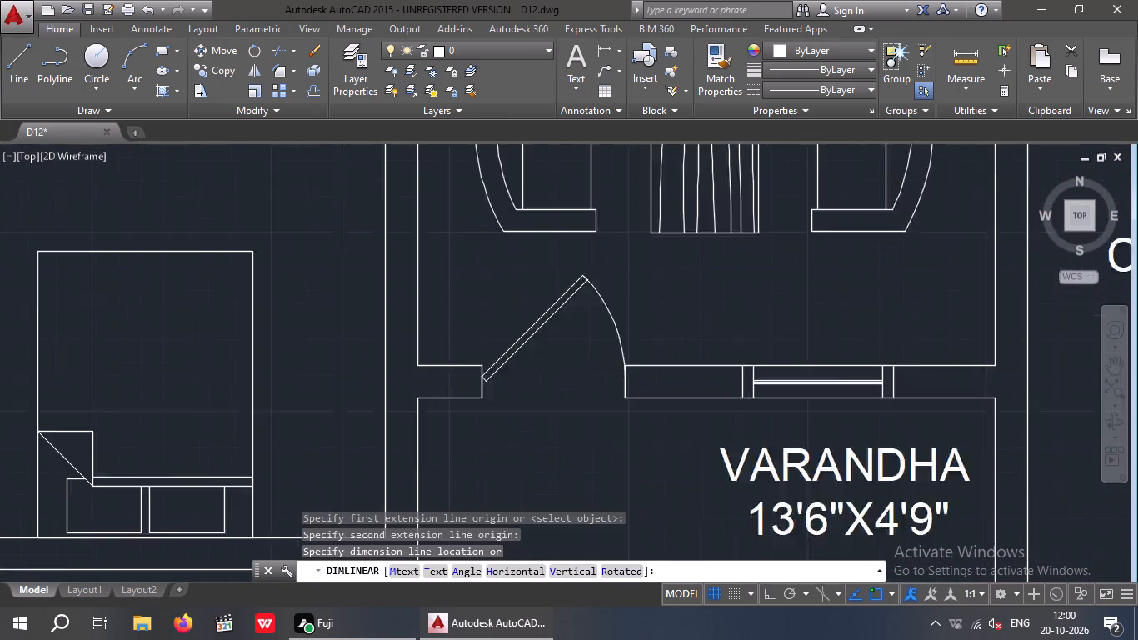
pyautogui.scroll(1, 342, 457)
pyautogui.moveTo(342, 456); pyautogui.dragTo(364, 578, button='middle')
pyautogui.scroll(-1, 364, 577)
pyautogui.scroll(-1, 348, 492)
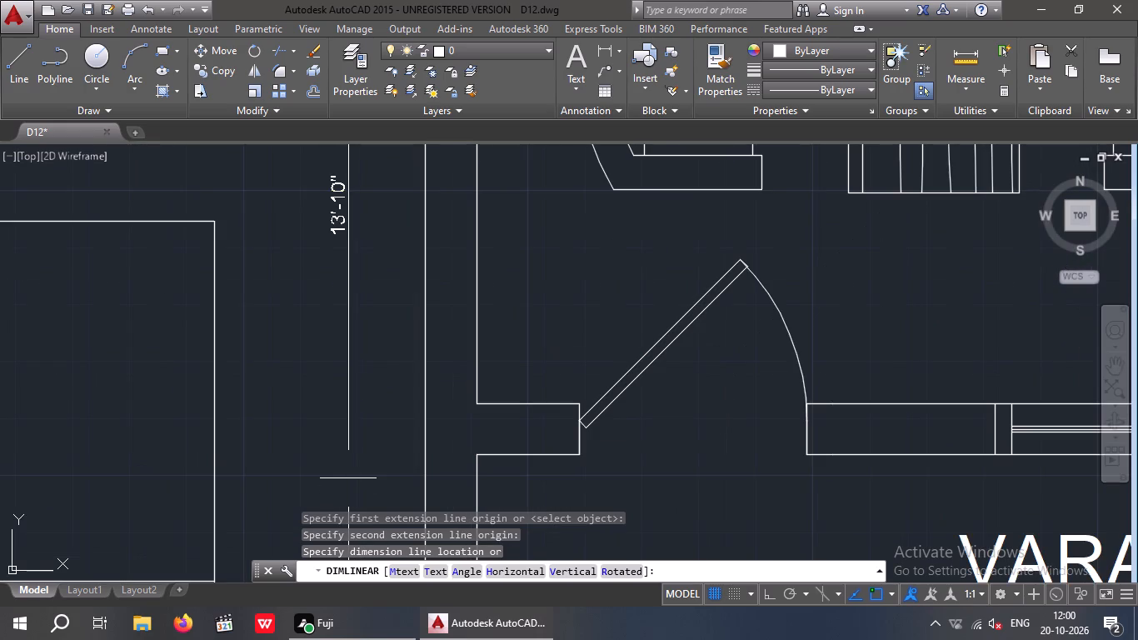
pyautogui.press('space')
# Measure the front bedroom's inside width along its front wall with a linear dimension, without placing it.
pyautogui.scroll(-4, 322, 405)
pyautogui.press('space')
pyautogui.scroll(3, 215, 452)
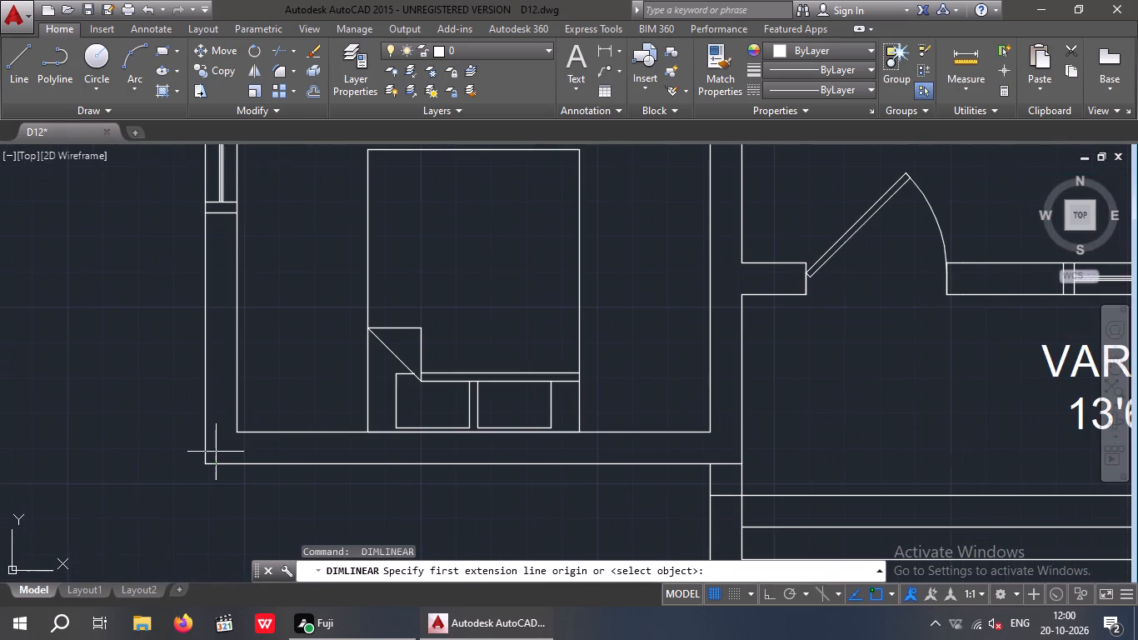
pyautogui.click(239, 428)
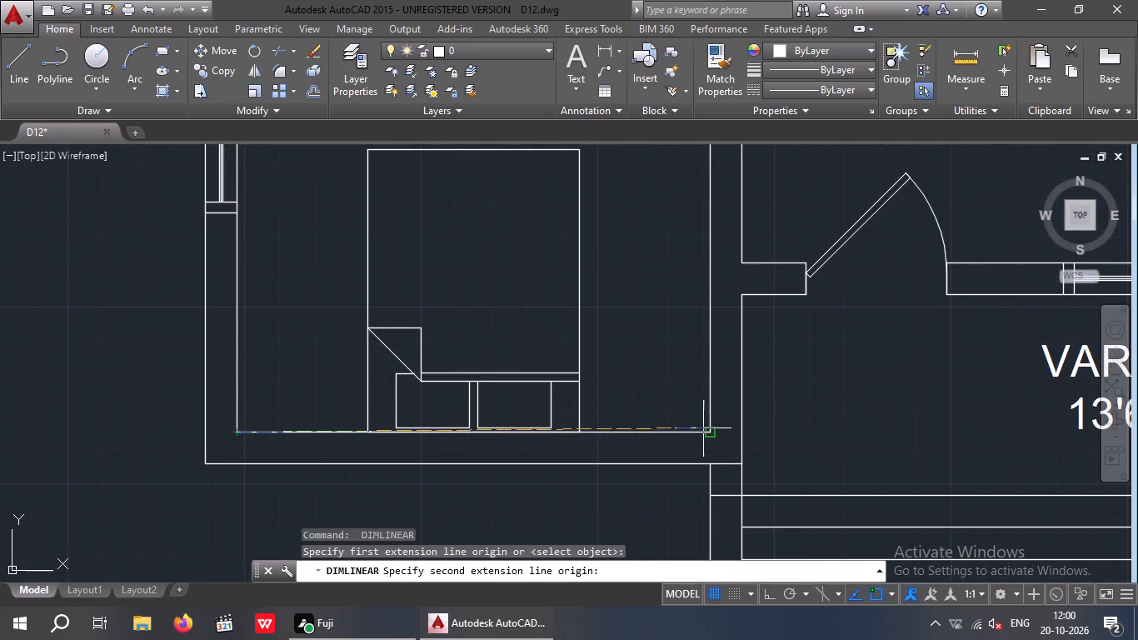
pyautogui.click(711, 431)
pyautogui.scroll(2, 685, 498)
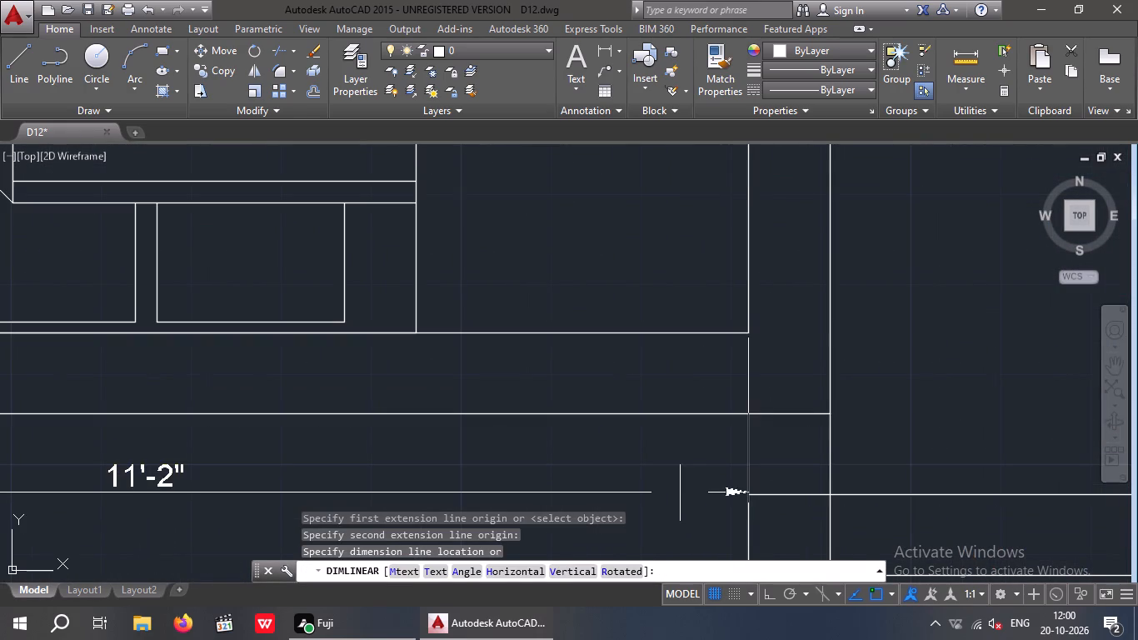
pyautogui.press('space')
# Create a multiline text label in the open area of the front bedroom, 9" high, with the first line BEDROOM.
pyautogui.scroll(-6, 621, 473)
pyautogui.moveTo(594, 478); pyautogui.dragTo(323, 514, button='middle')
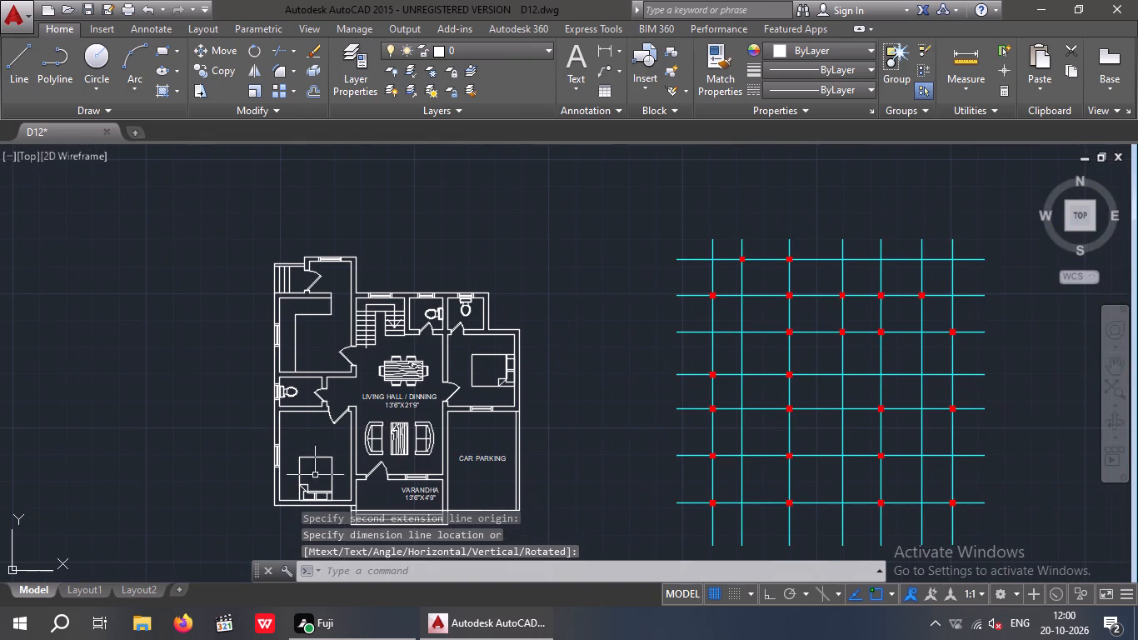
pyautogui.click(578, 60)
pyautogui.scroll(2, 298, 494)
pyautogui.scroll(2, 268, 401)
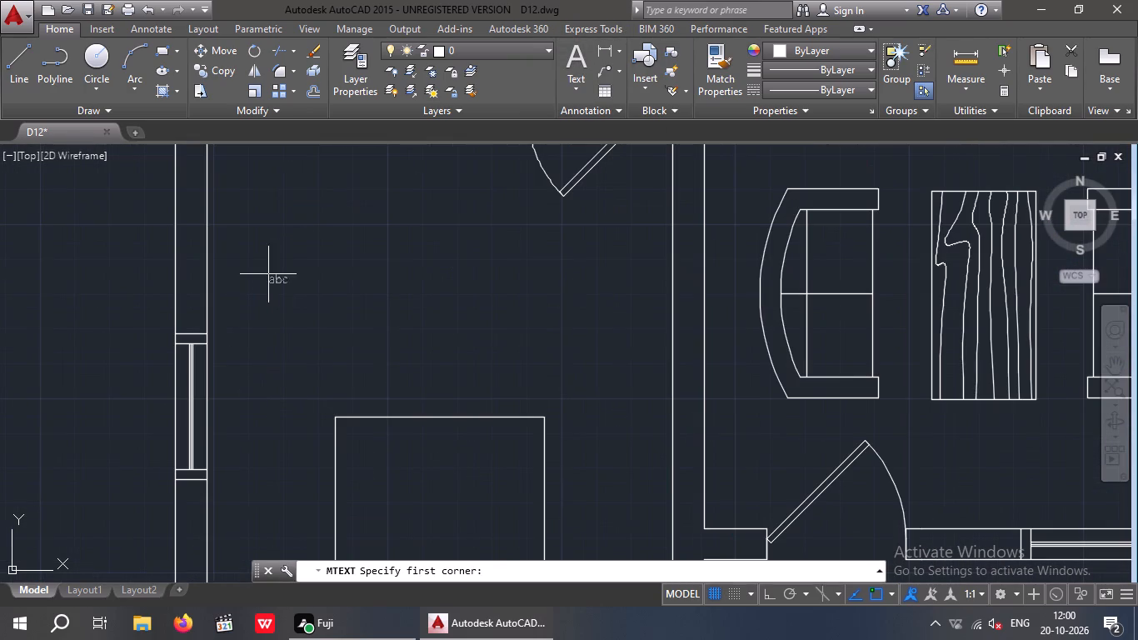
pyautogui.moveTo(258, 233); pyautogui.dragTo(259, 242)
pyautogui.scroll(-2, 621, 269)
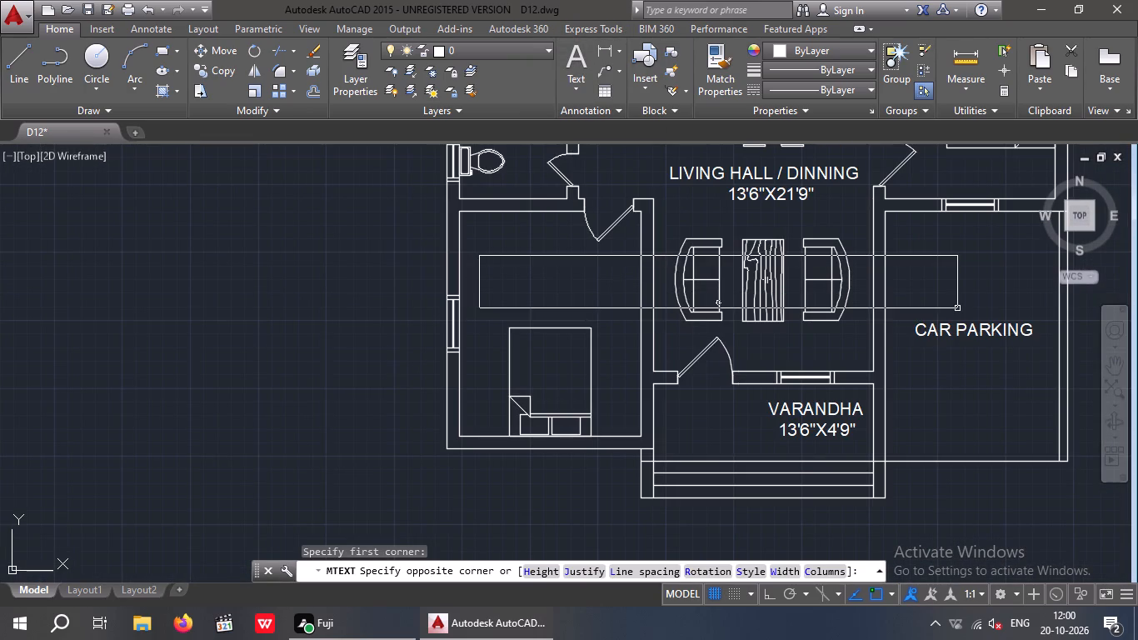
pyautogui.click(957, 308)
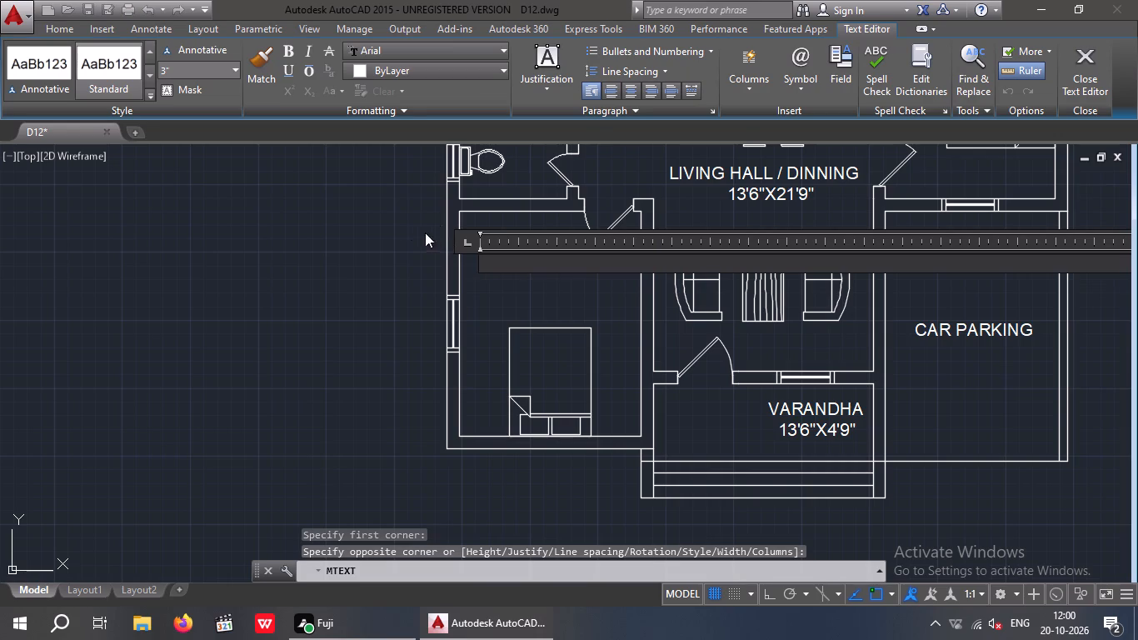
pyautogui.click(172, 77)
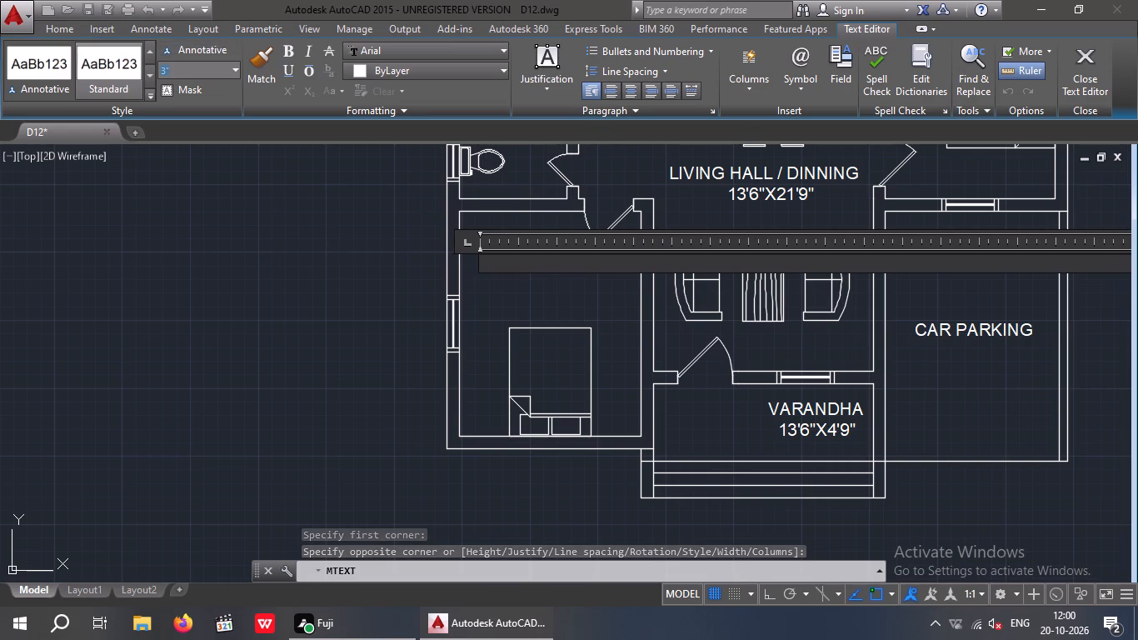
pyautogui.press('9')
pyautogui.hotkey('shift', '"')
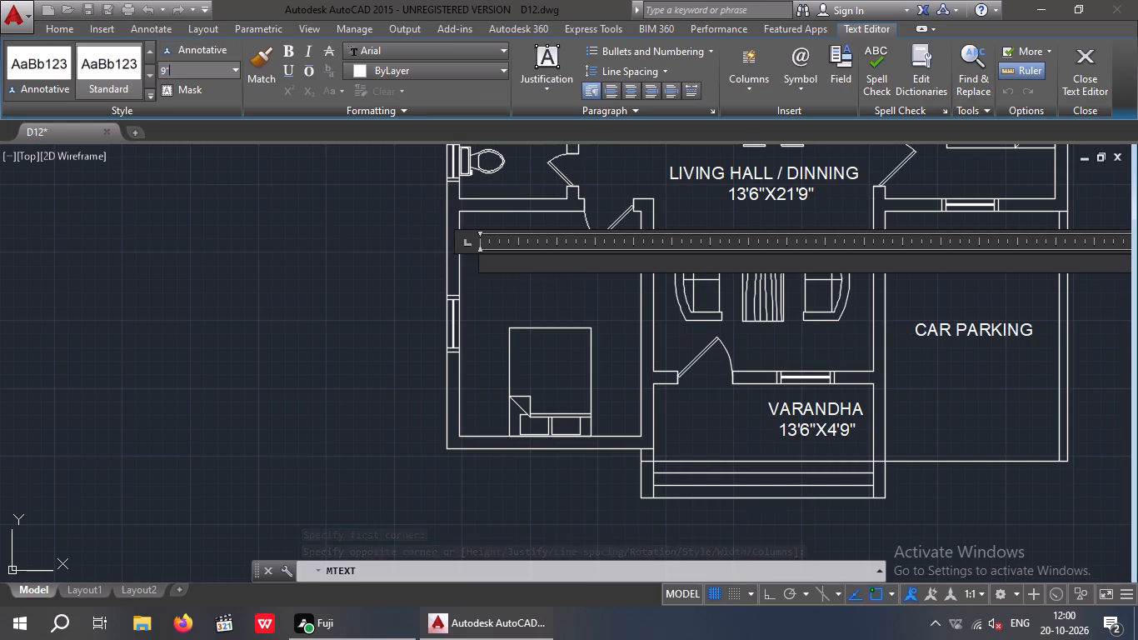
pyautogui.press('Return')
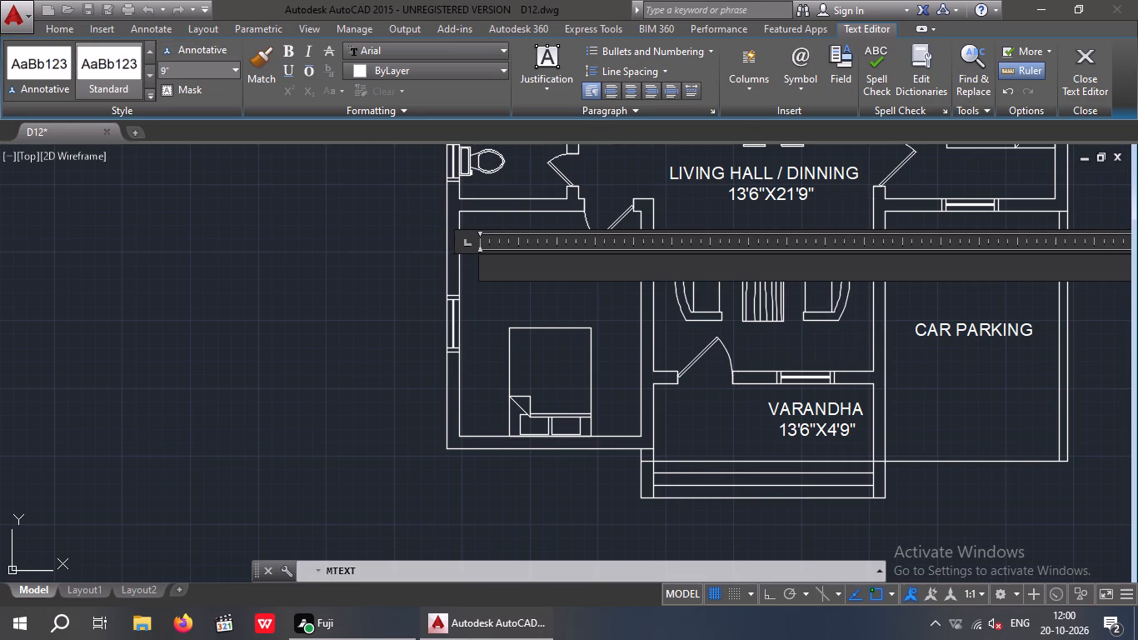
pyautogui.write('BEDROO')
pyautogui.press('m')
pyautogui.press('Return')
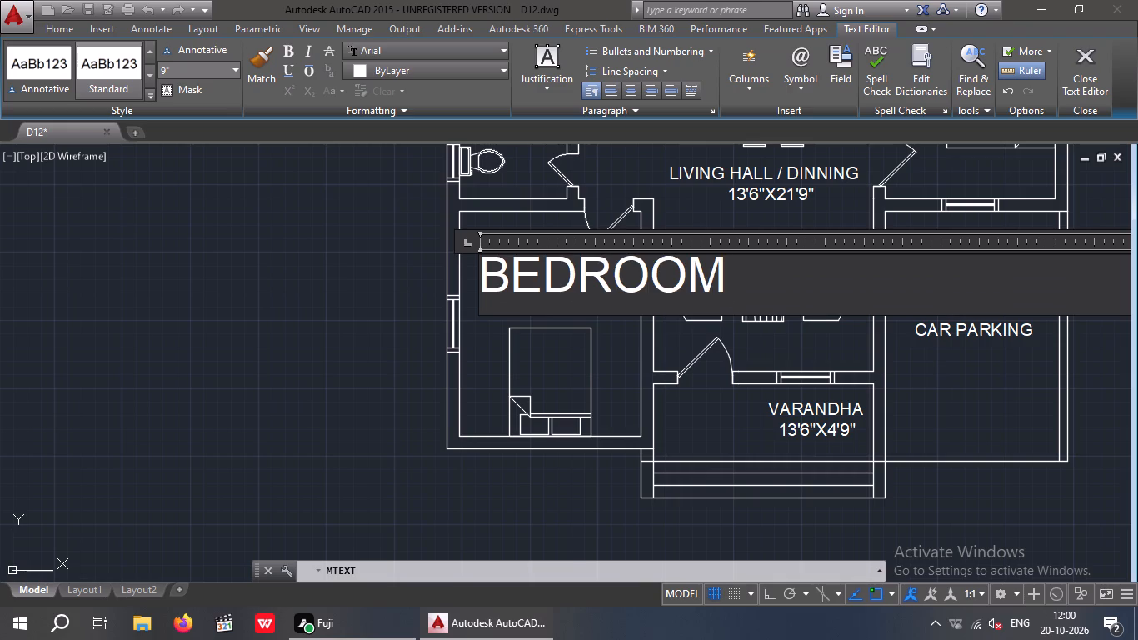
# Add the size line 11'2"X13"10" beneath BEDROOM, indent the name line by one space and finish the text.
pyautogui.write("11'")
pyautogui.write('2"')
pyautogui.press('x')
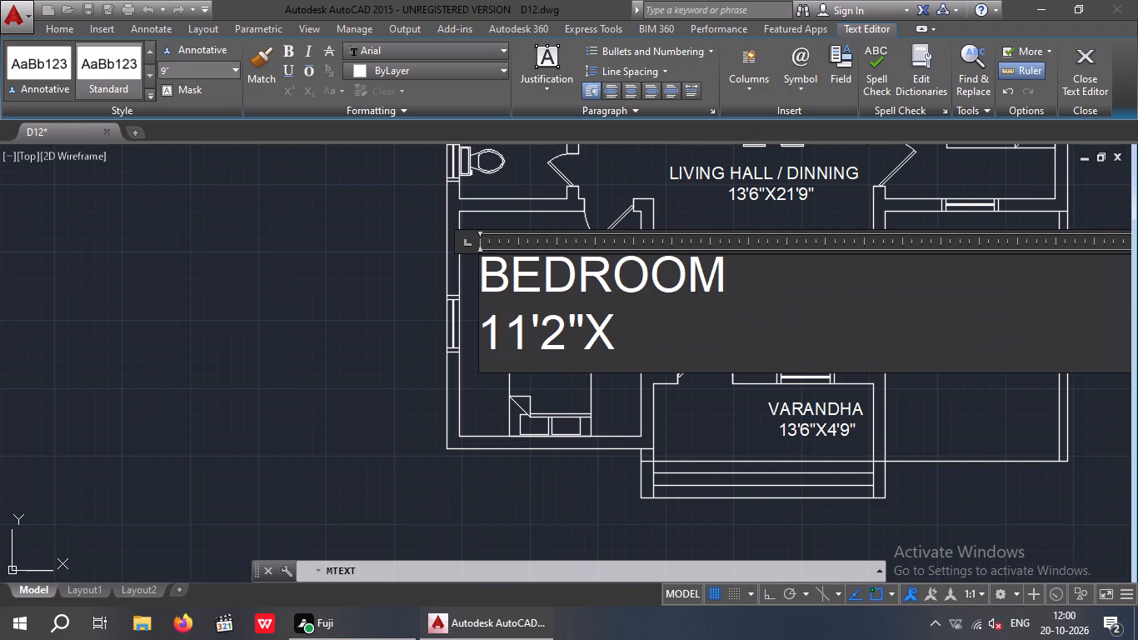
pyautogui.write('13')
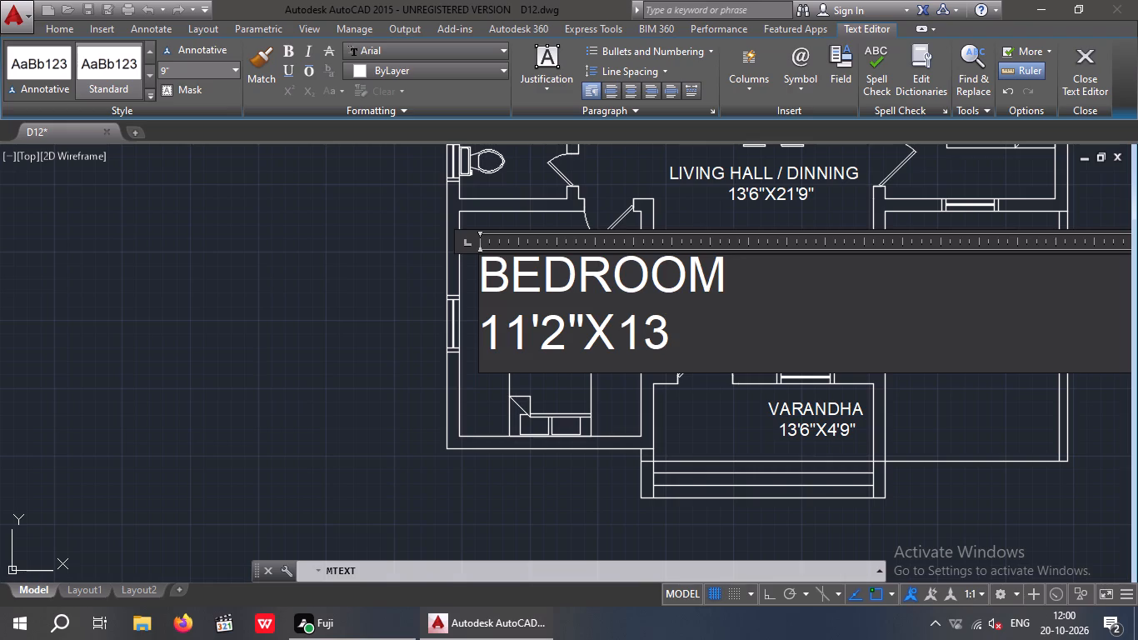
pyautogui.hotkey('shift', '"')
pyautogui.write('10')
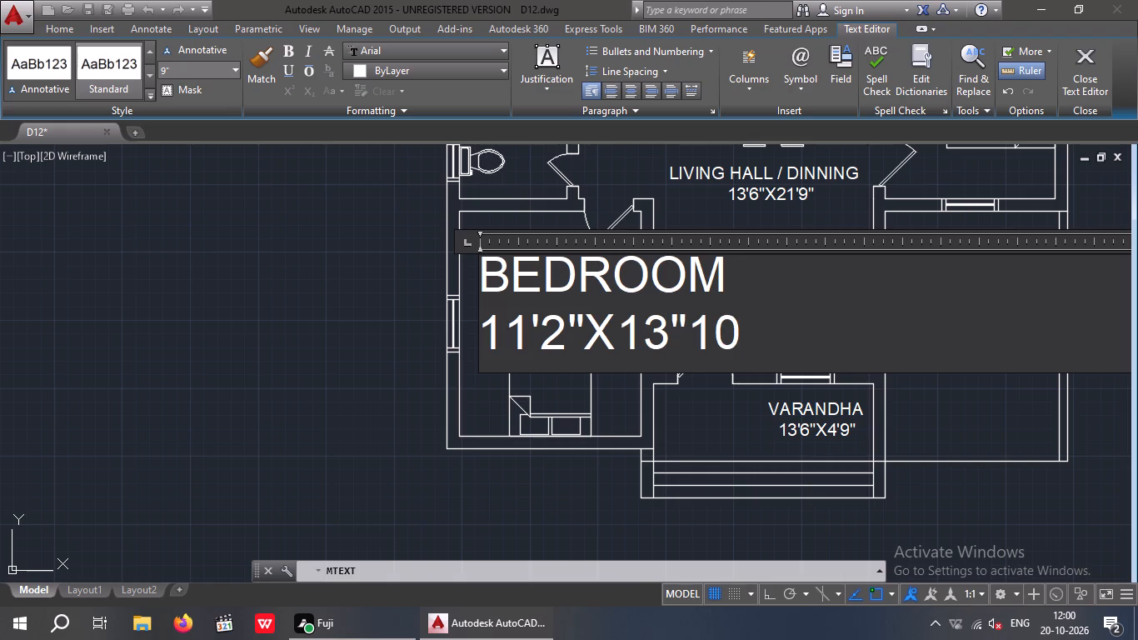
pyautogui.hotkey('shift', '"')
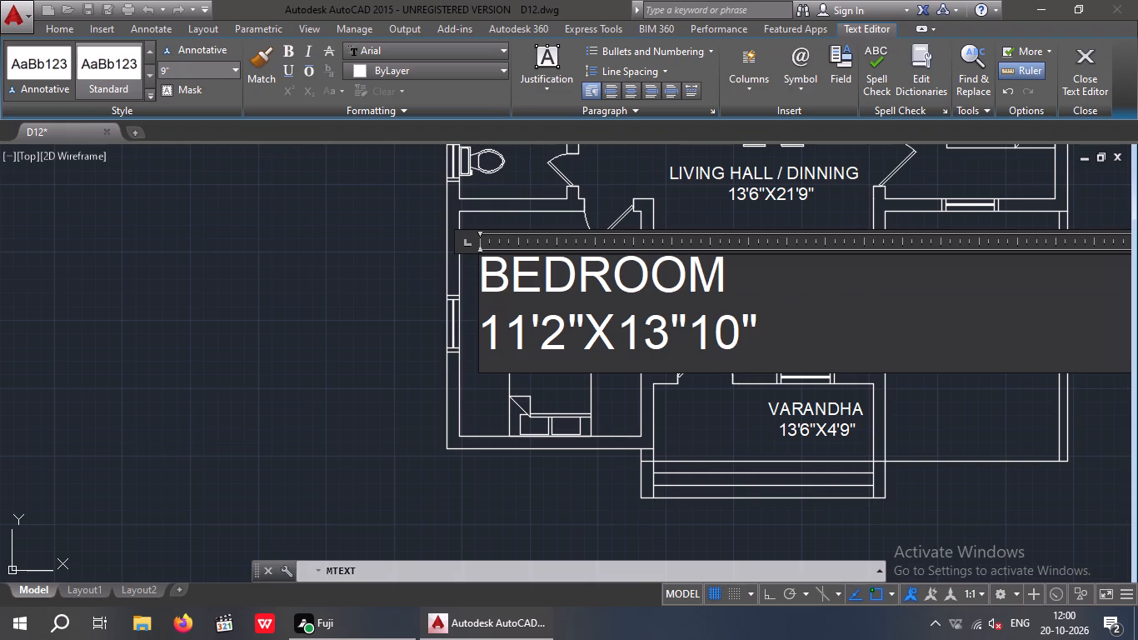
pyautogui.click(479, 295)
pyautogui.press('space')
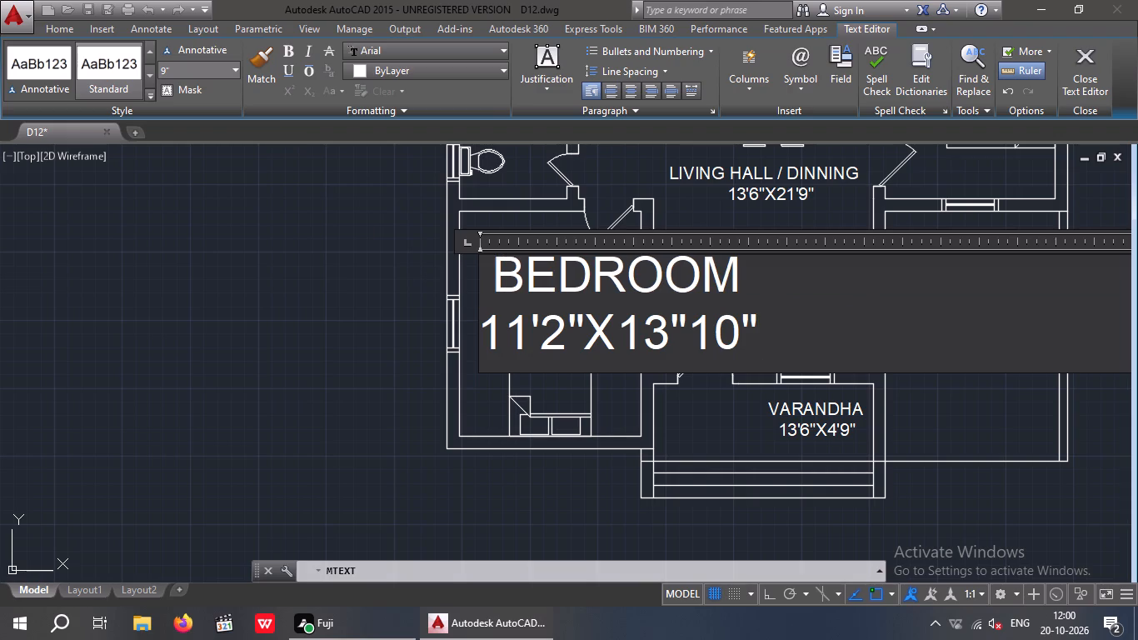
pyautogui.click(309, 314)
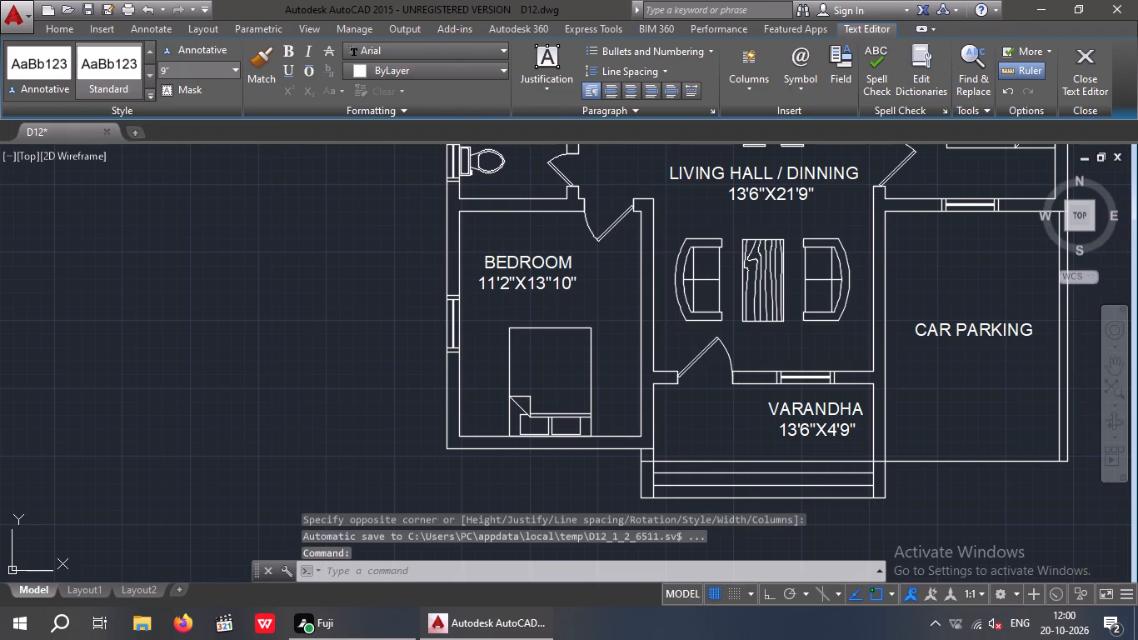
# Correct the bedroom label's size line to read 11'2"X13'10".
pyautogui.scroll(2, 496, 247)
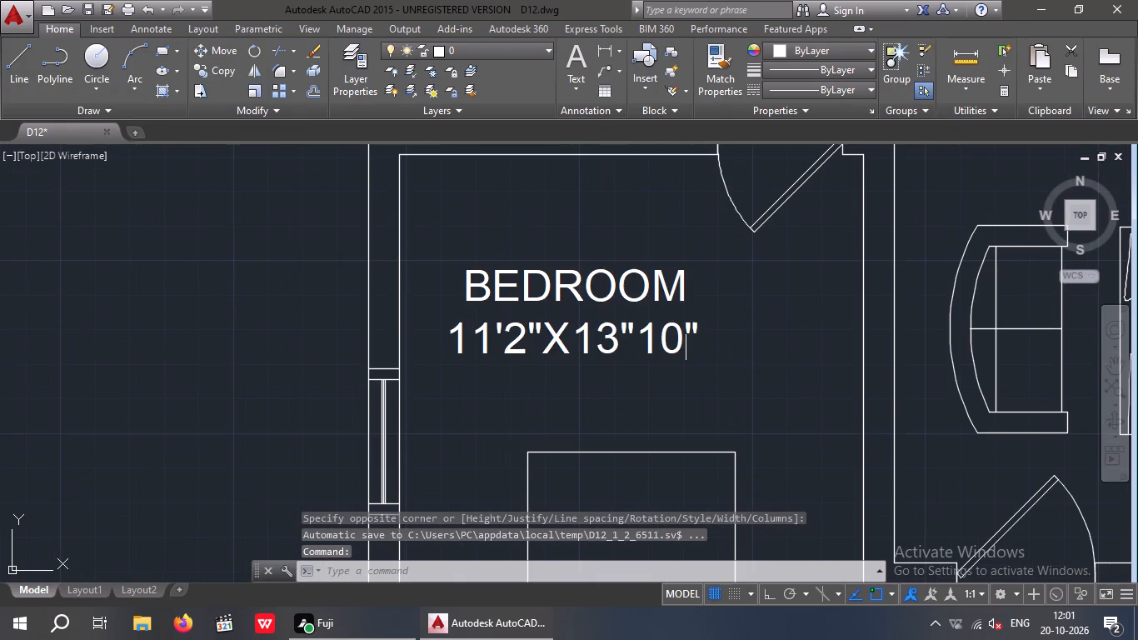
pyautogui.doubleClick(608, 341)
pyautogui.doubleClick(610, 341)
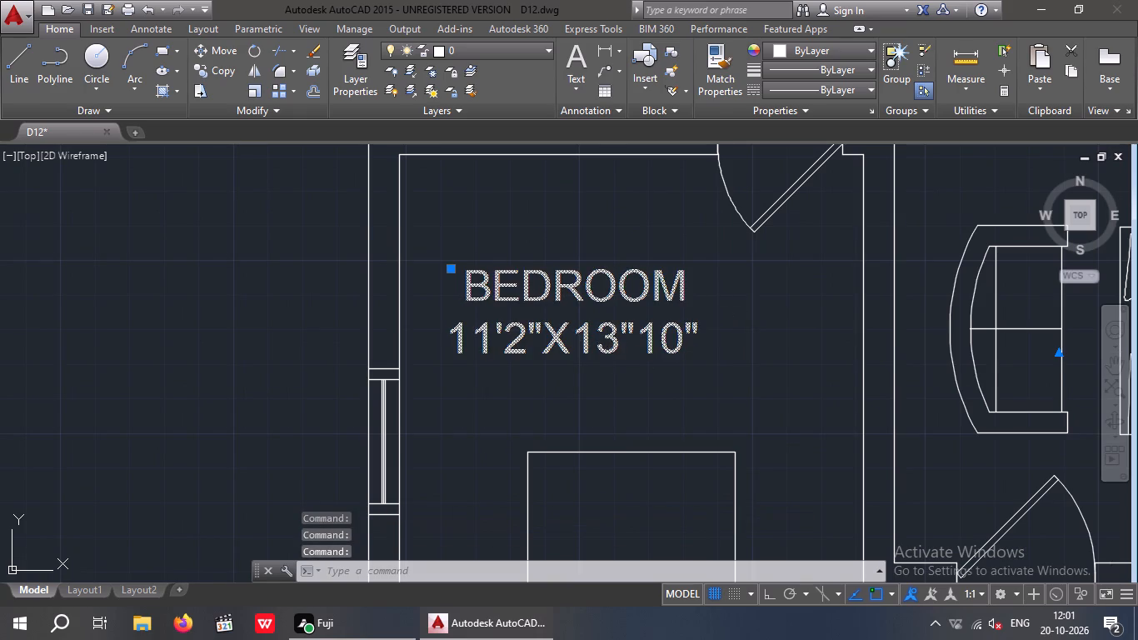
pyautogui.click(632, 327)
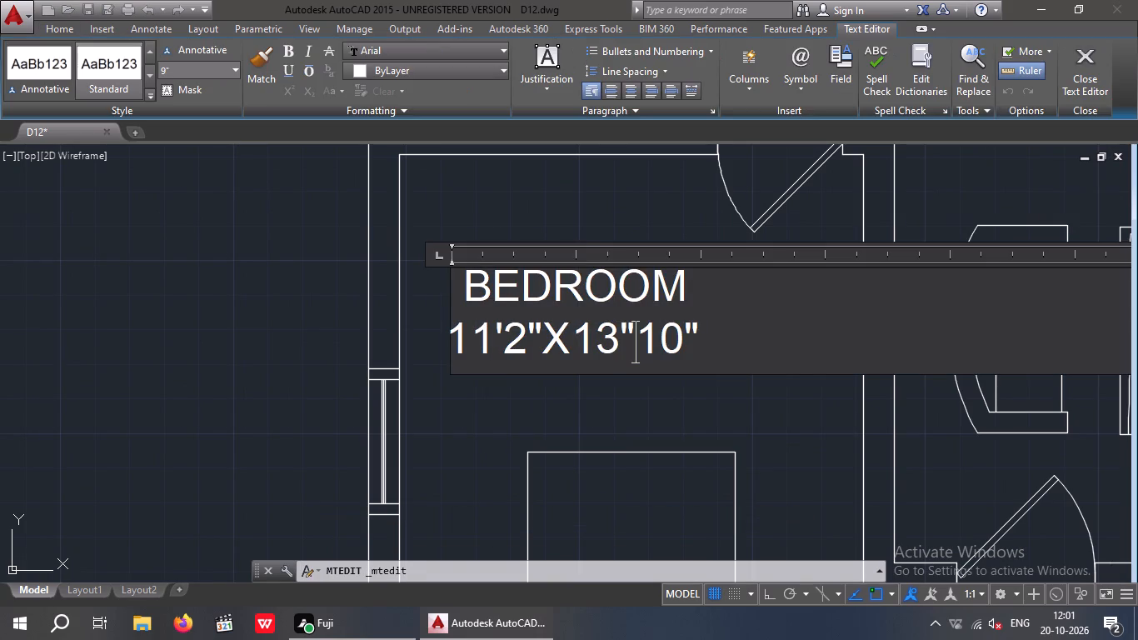
pyautogui.press('BackSpace')
pyautogui.press("'")
pyautogui.click(577, 421)
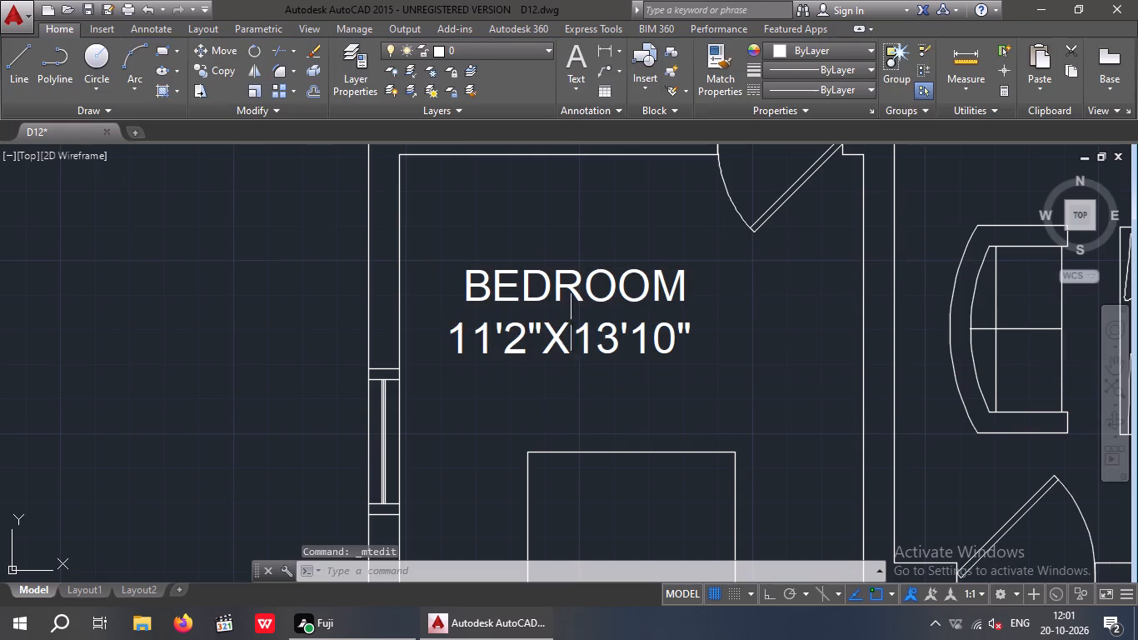
# Remove the leading space before BEDROOM so both lines of the label start at the same edge.
pyautogui.scroll(1, 504, 292)
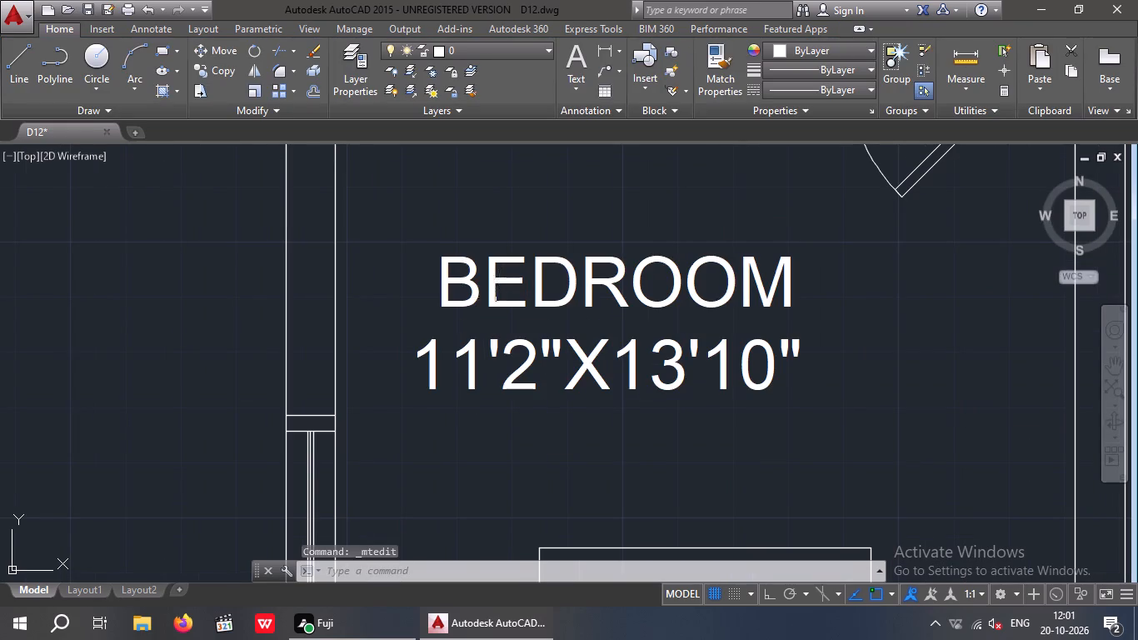
pyautogui.doubleClick(497, 300)
pyautogui.click(437, 295)
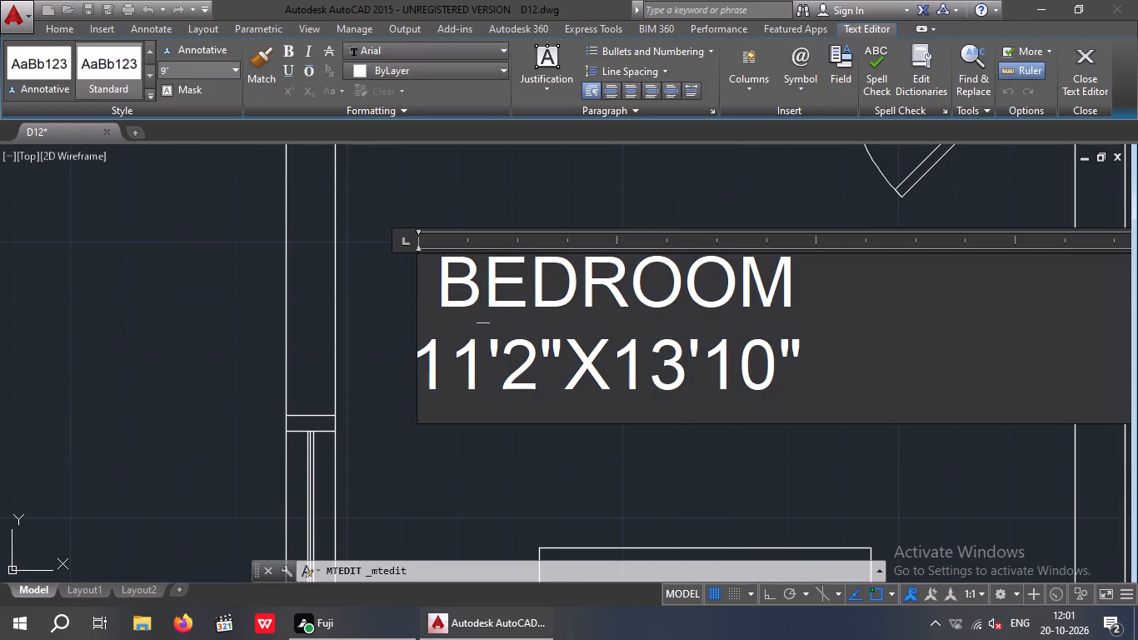
pyautogui.press('BackSpace')
pyautogui.click(372, 296)
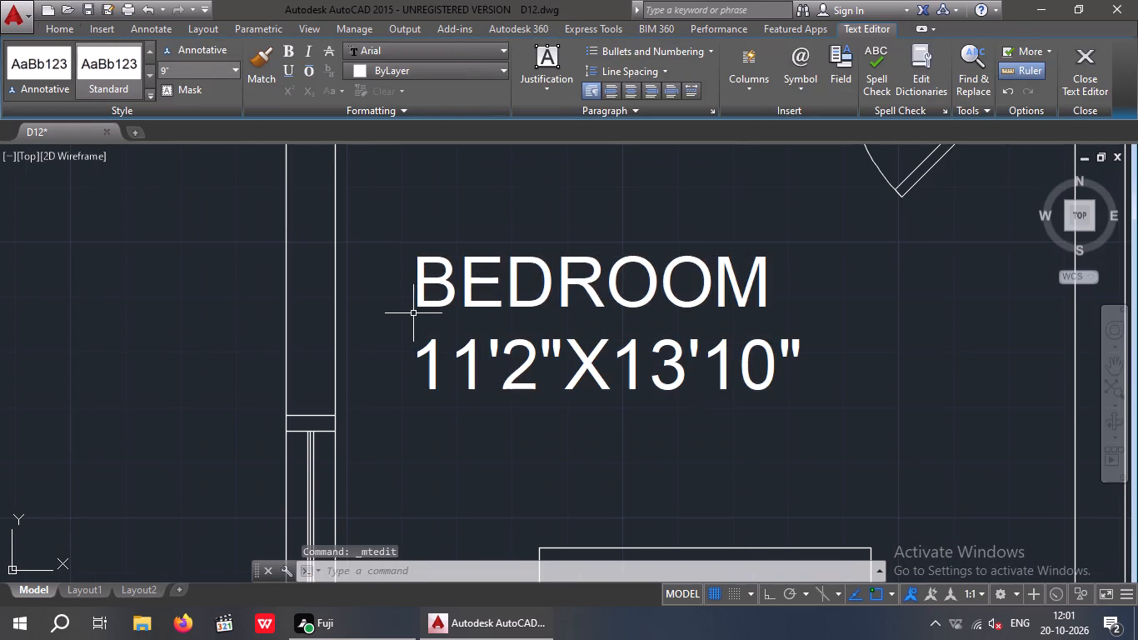
# Move the BEDROOM label closer to the bed so it sits just beyond the bed's foot, roughly aligned with it.
pyautogui.scroll(-1, 540, 297)
pyautogui.moveTo(682, 282); pyautogui.dragTo(681, 334)
pyautogui.click(593, 370)
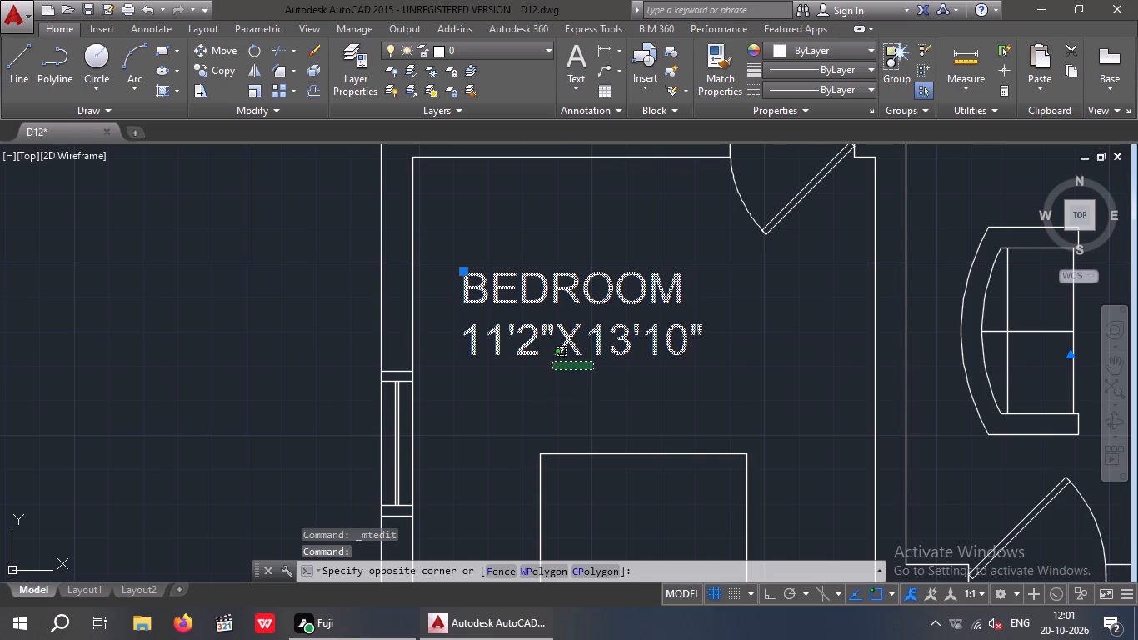
pyautogui.click(628, 339)
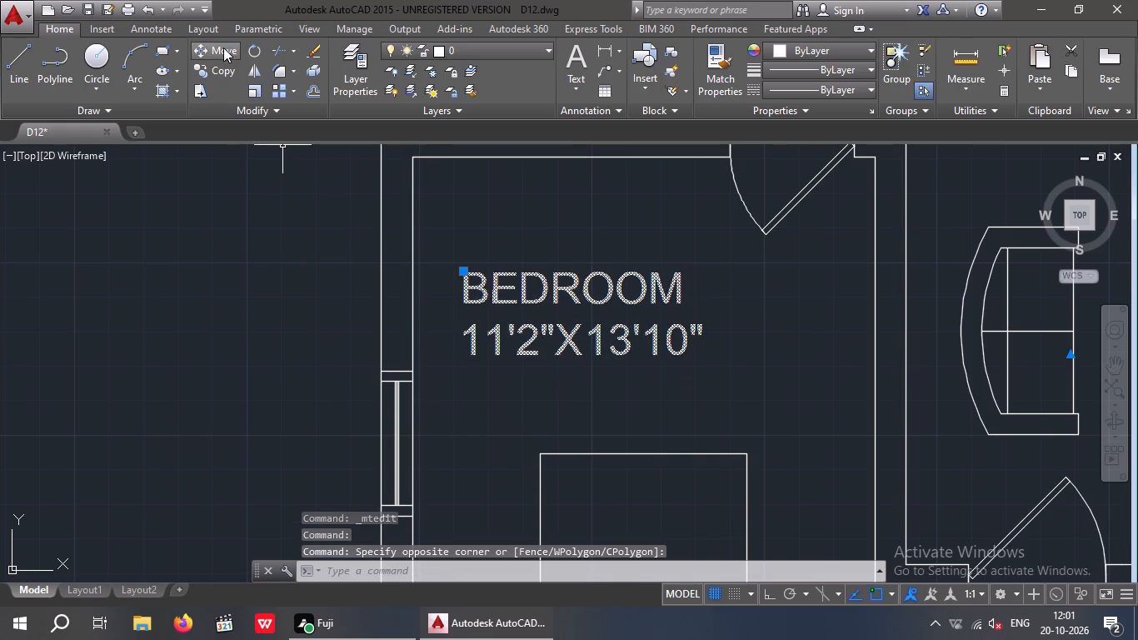
pyautogui.click(223, 47)
pyautogui.click(476, 360)
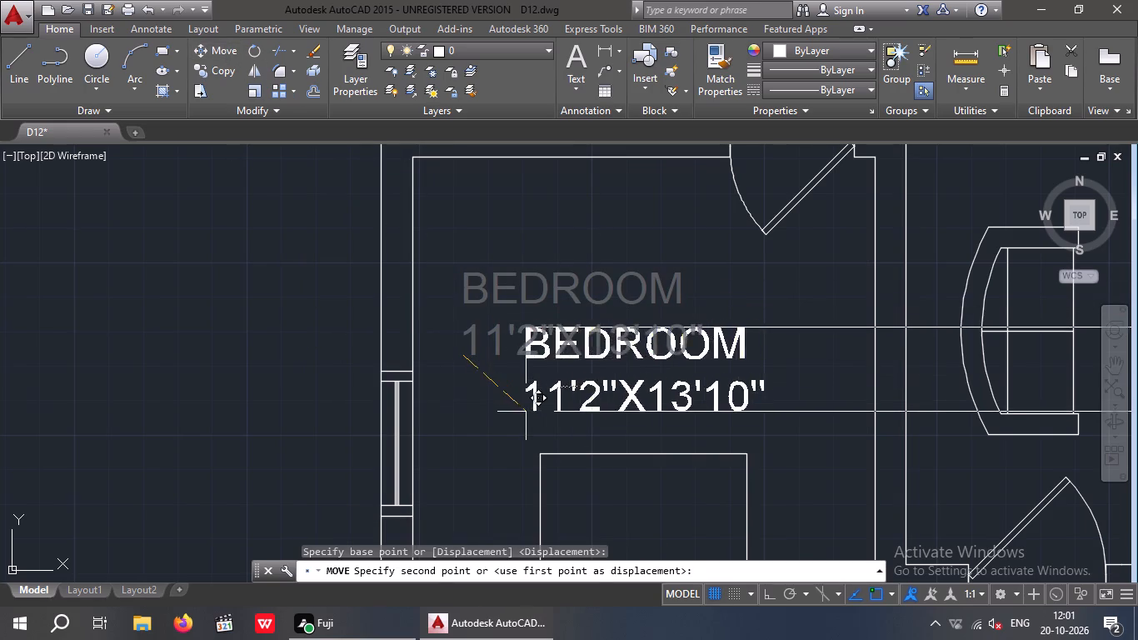
pyautogui.click(537, 424)
# Measure the inside width of the bedroom behind the car parking with a linear dimension, without placing it.
pyautogui.scroll(-2, 542, 396)
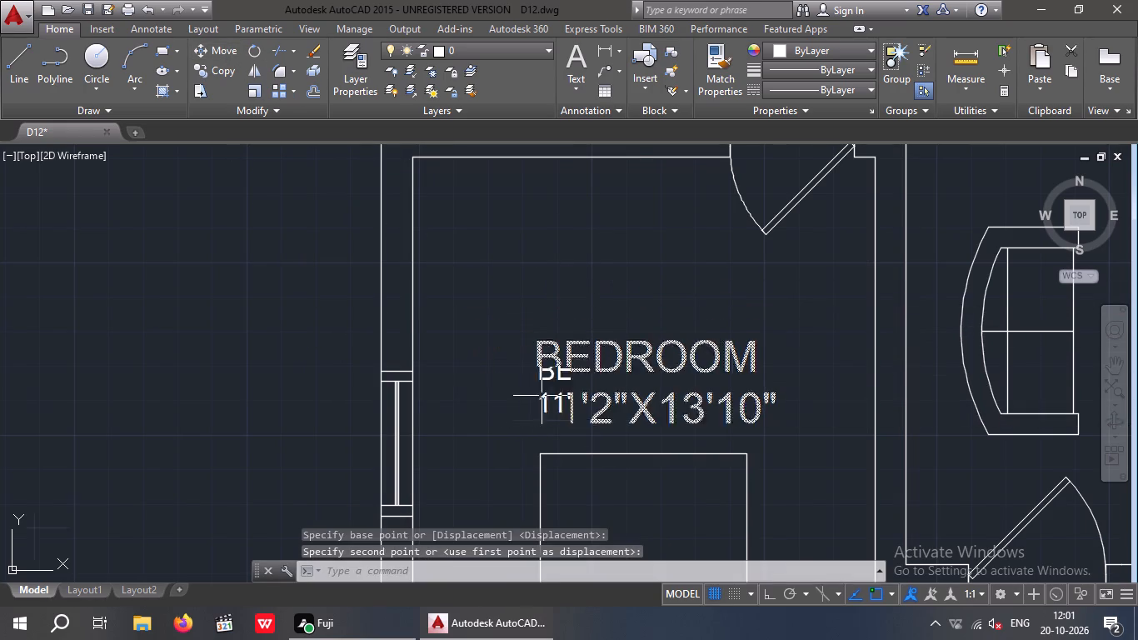
pyautogui.scroll(-2, 542, 396)
pyautogui.moveTo(589, 395); pyautogui.dragTo(501, 400, button='middle')
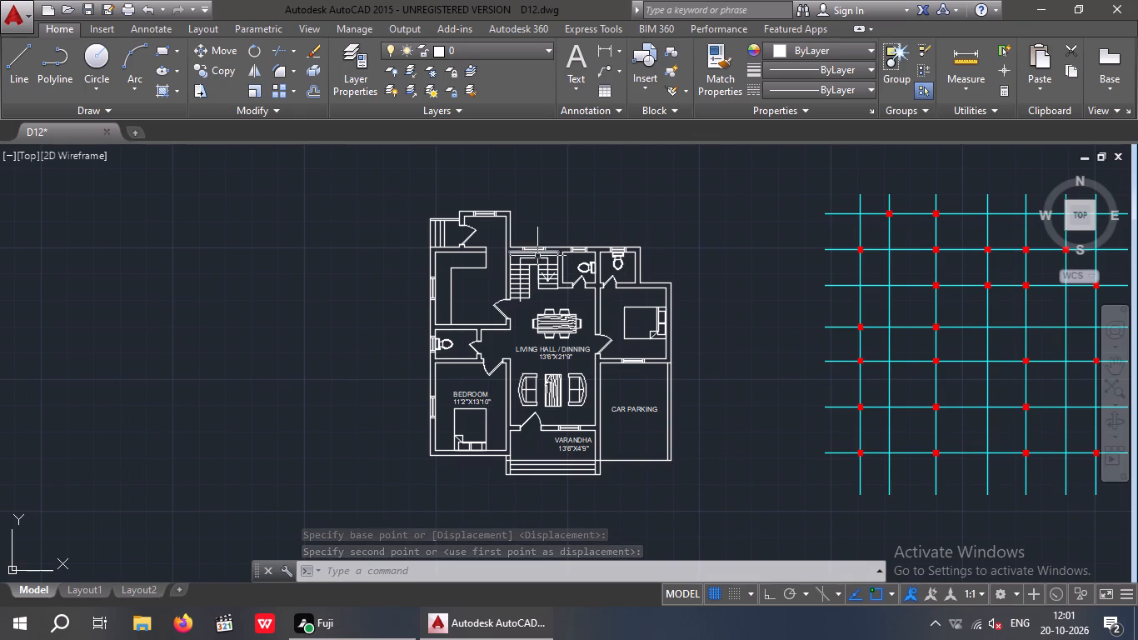
pyautogui.click(614, 46)
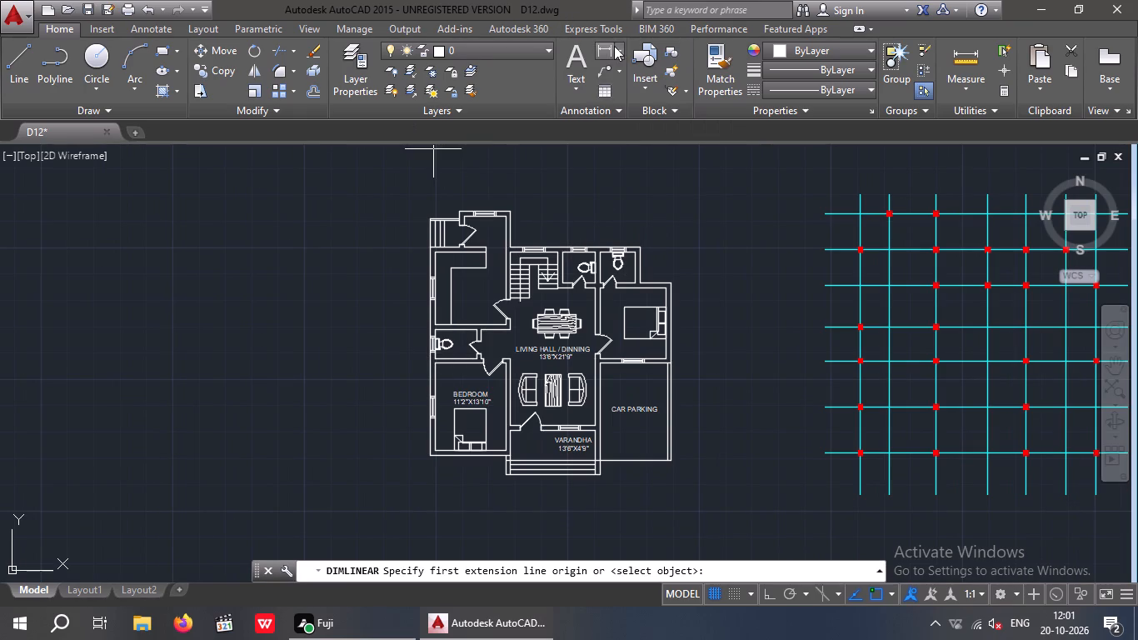
pyautogui.scroll(3, 616, 300)
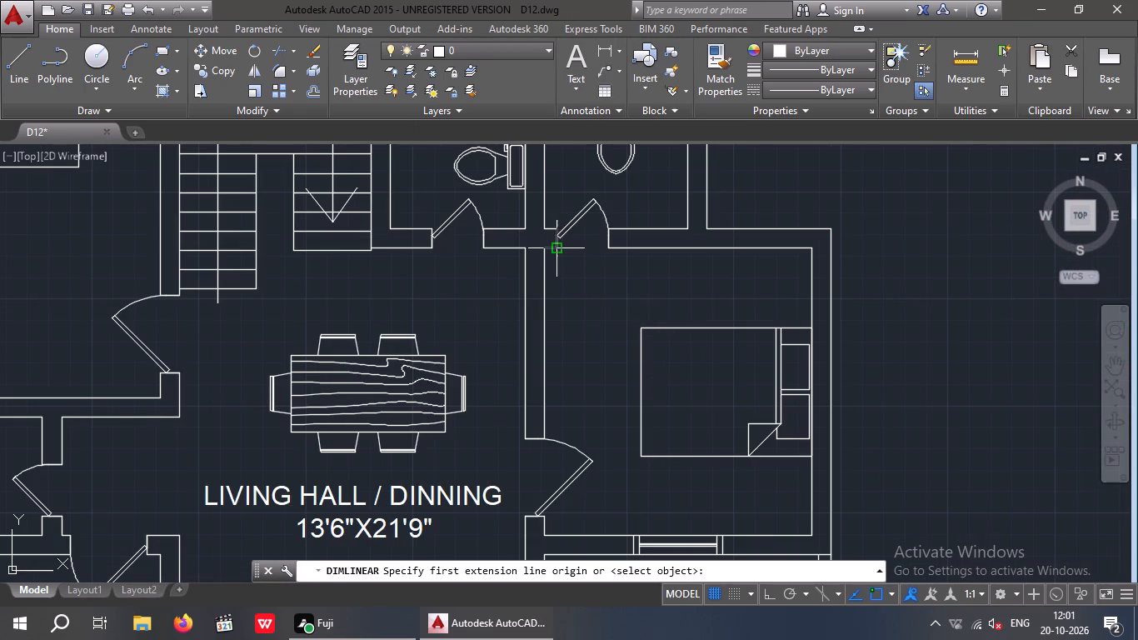
pyautogui.click(543, 244)
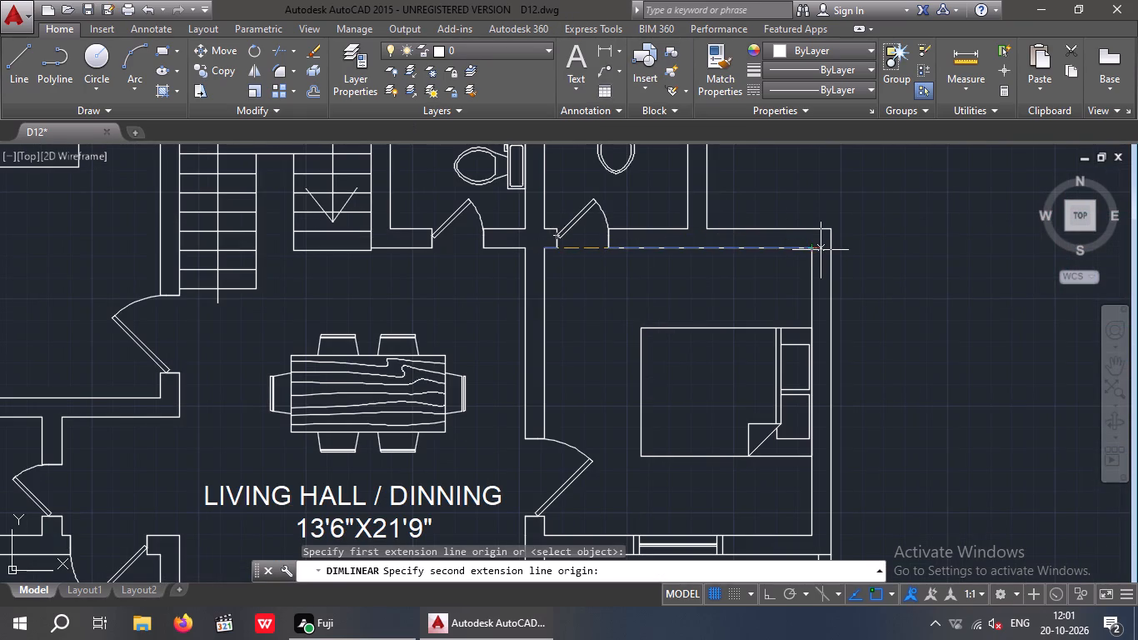
pyautogui.click(814, 248)
pyautogui.scroll(3, 795, 298)
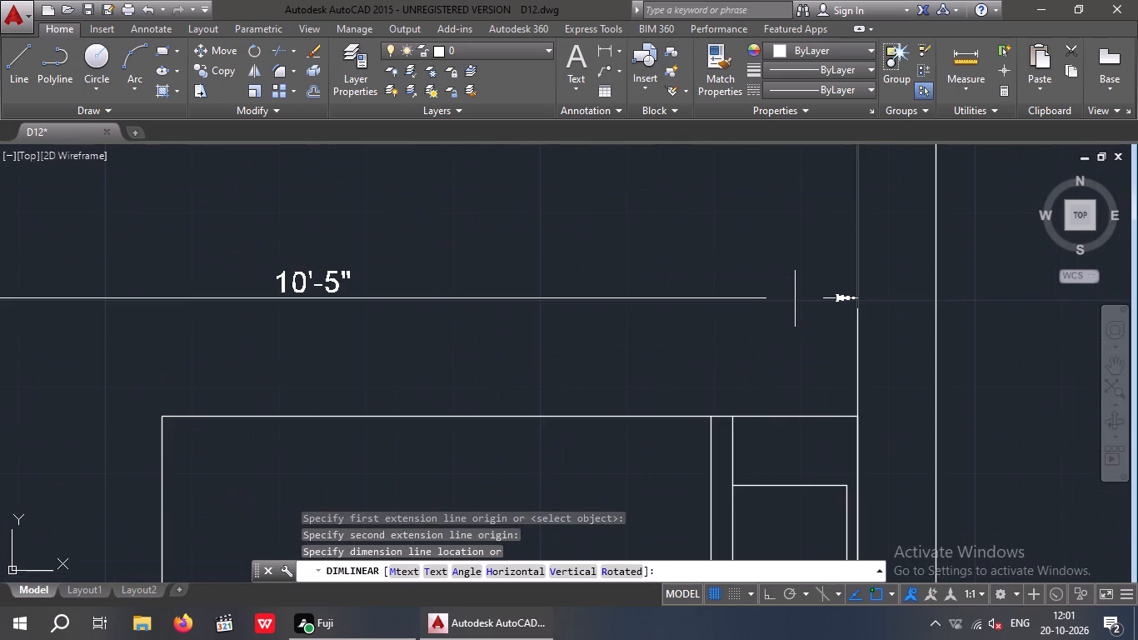
pyautogui.scroll(-3, 795, 298)
pyautogui.press('space')
# Measure the inside depth of the bedroom behind the car parking with a linear dimension, without placing it.
pyautogui.press('space')
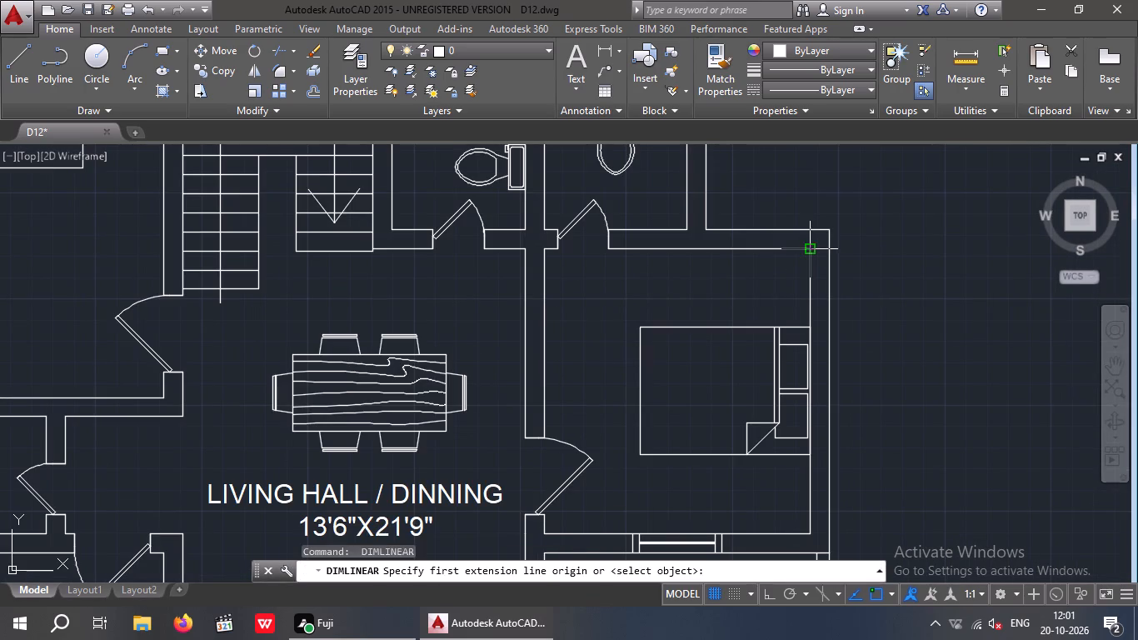
pyautogui.click(807, 244)
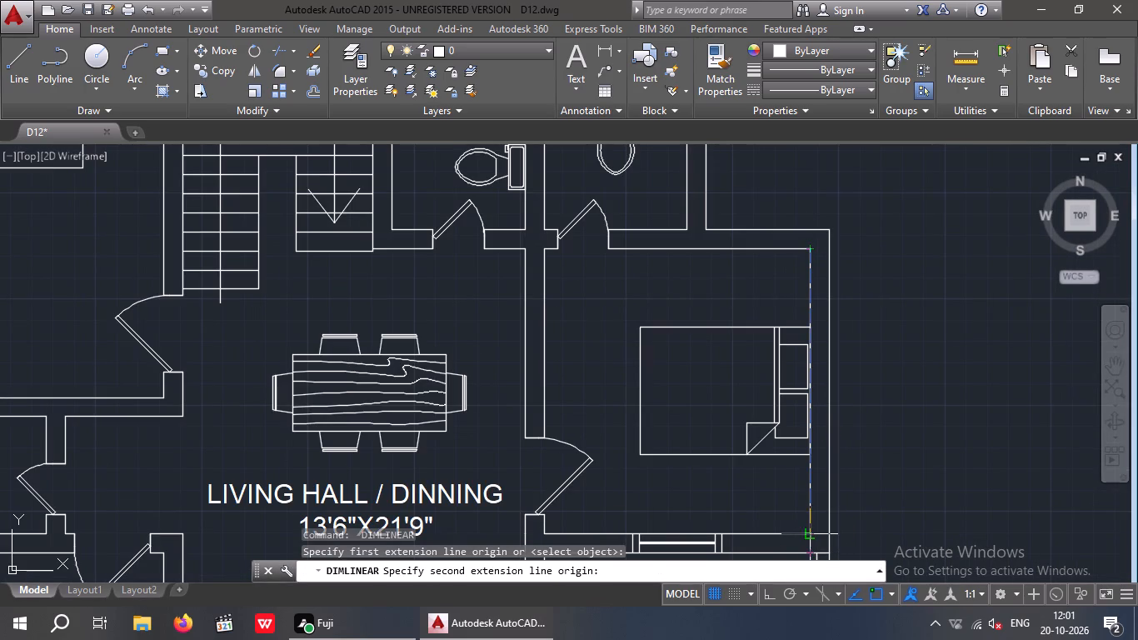
pyautogui.click(809, 536)
pyautogui.scroll(2, 888, 487)
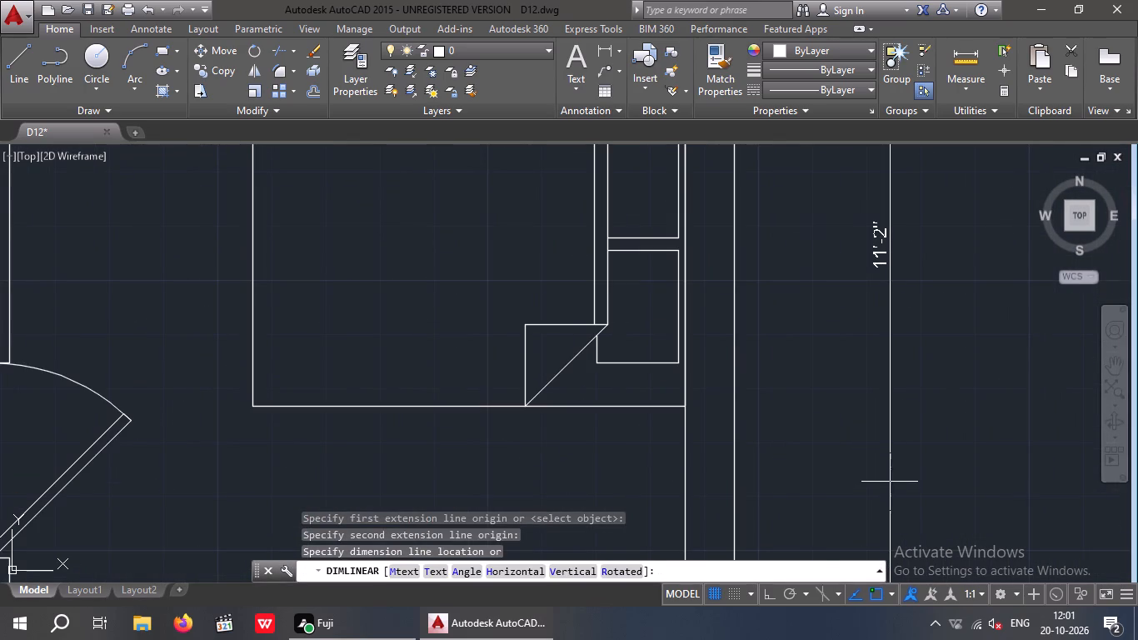
pyautogui.press('Escape')
pyautogui.press('Escape')
pyautogui.scroll(-2, 837, 412)
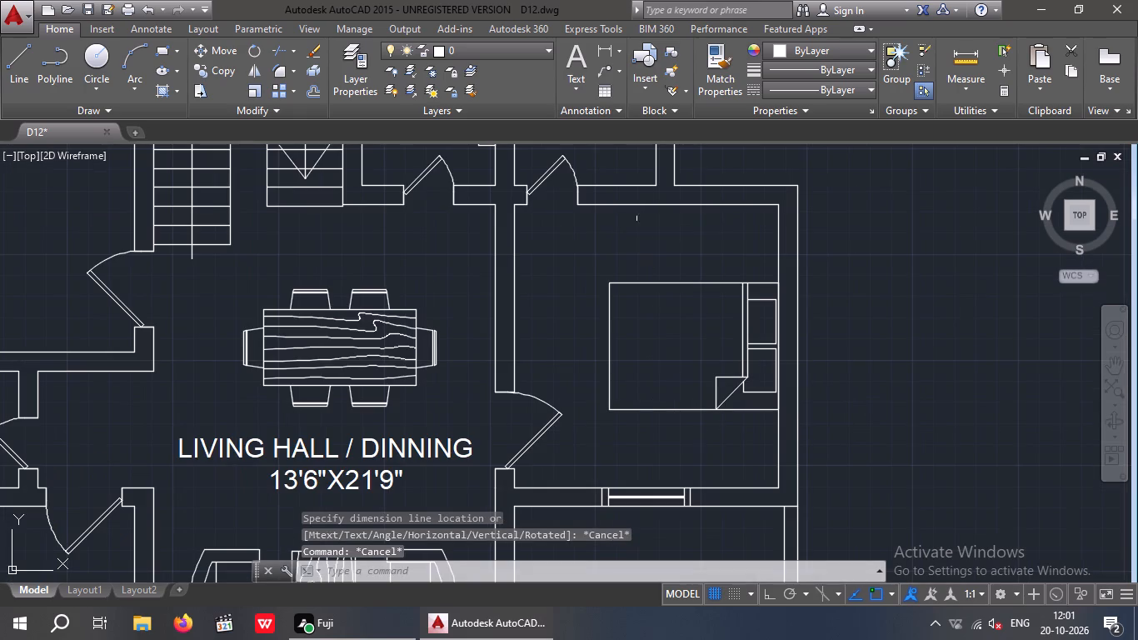
# Add a two-line label reading BEDROOM and 10'5"X11'2" with 8" text height in the bedroom behind the car parking.
pyautogui.click(562, 59)
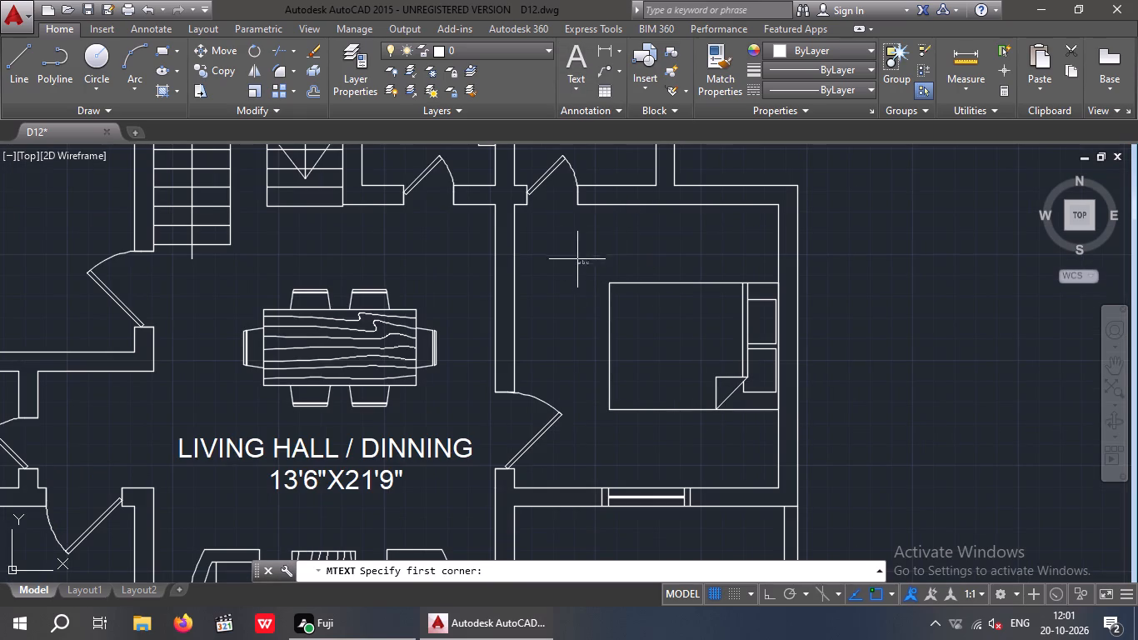
pyautogui.click(554, 241)
pyautogui.moveTo(1029, 292); pyautogui.dragTo(875, 315, button='middle')
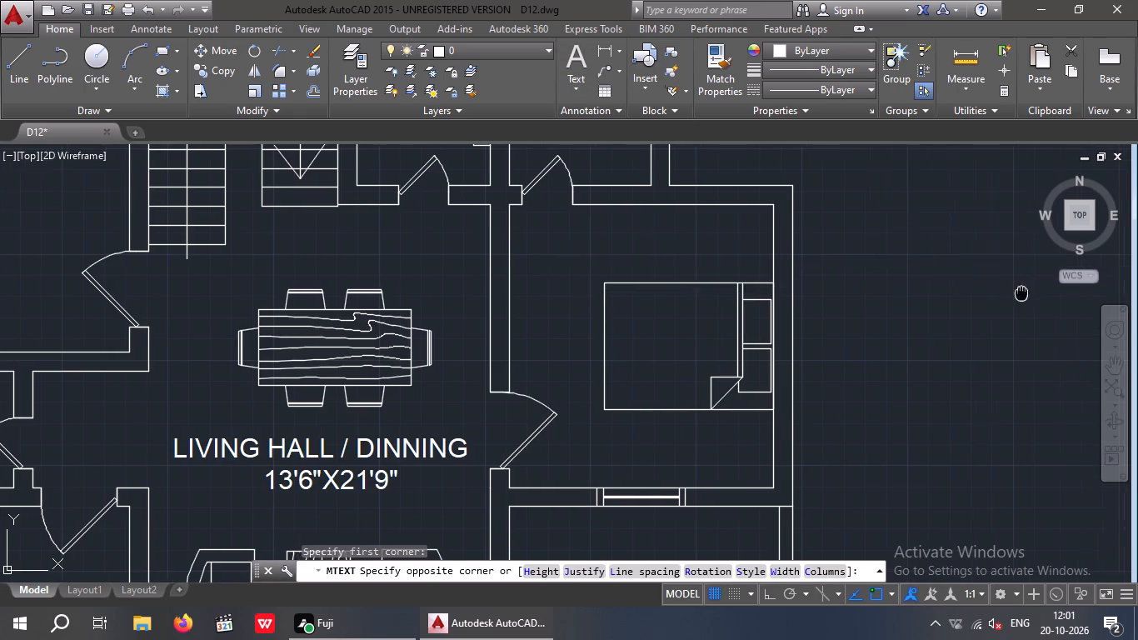
pyautogui.moveTo(875, 315); pyautogui.dragTo(693, 330, button='middle')
pyautogui.scroll(-2, 711, 317)
pyautogui.click(820, 336)
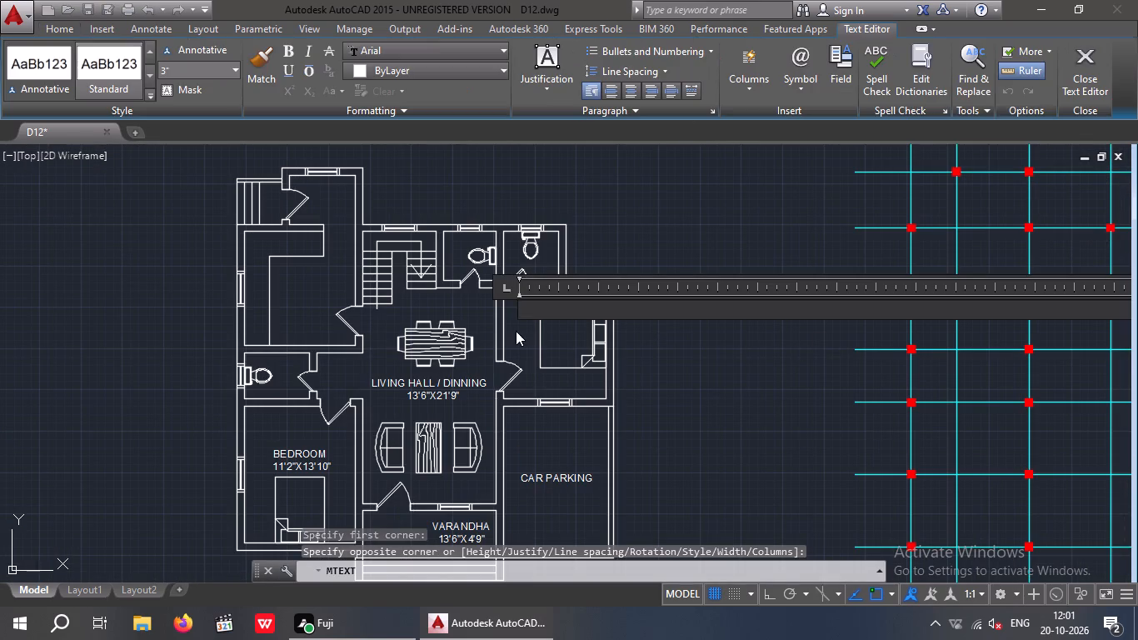
pyautogui.click(168, 69)
pyautogui.press('8')
pyautogui.hotkey('shift', '"')
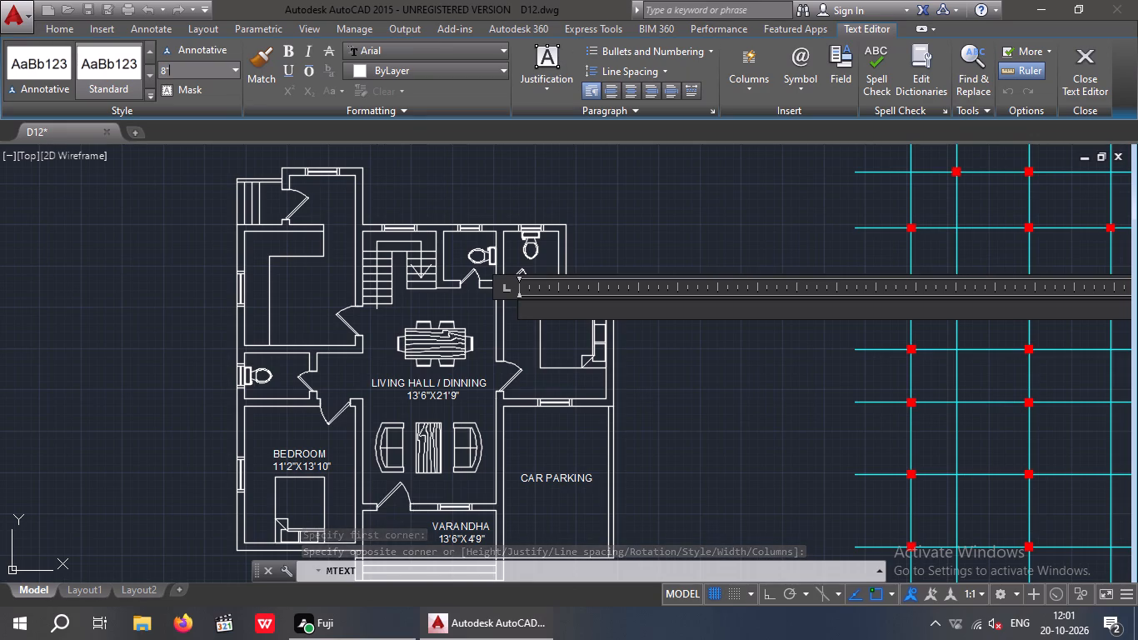
pyautogui.press('Return')
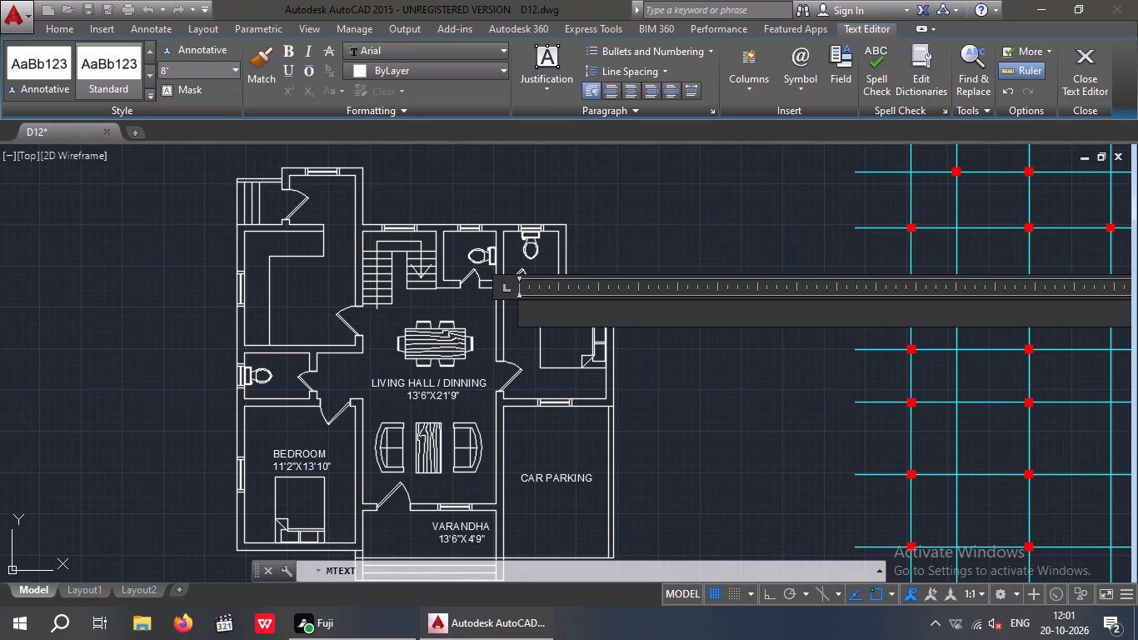
pyautogui.press('b')
pyautogui.press('Return')
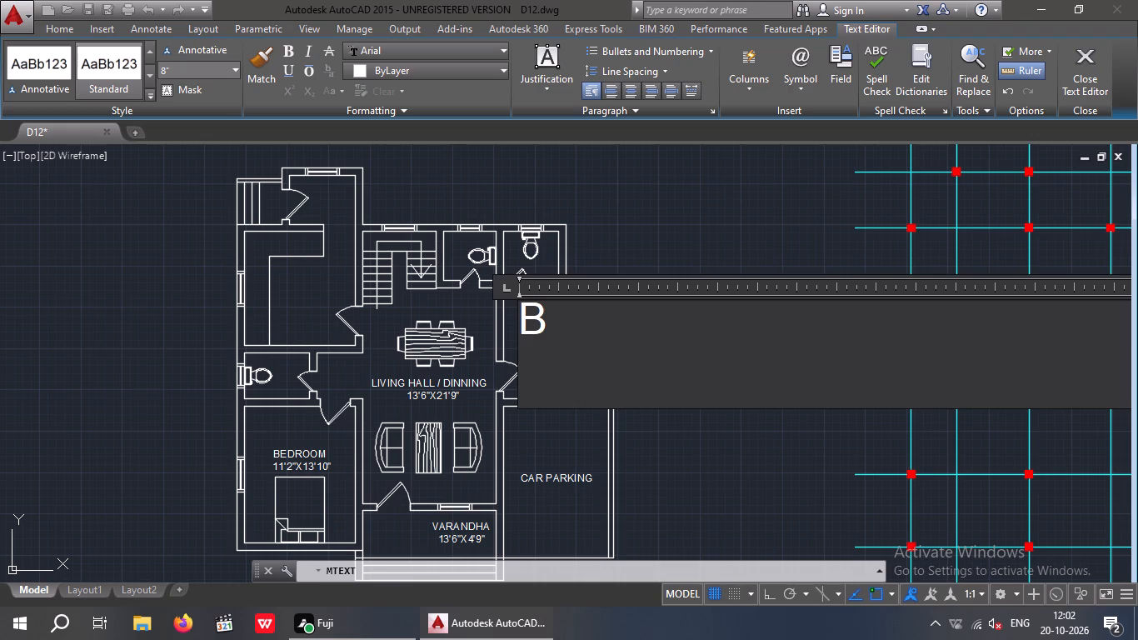
pyautogui.write('10\'5"')
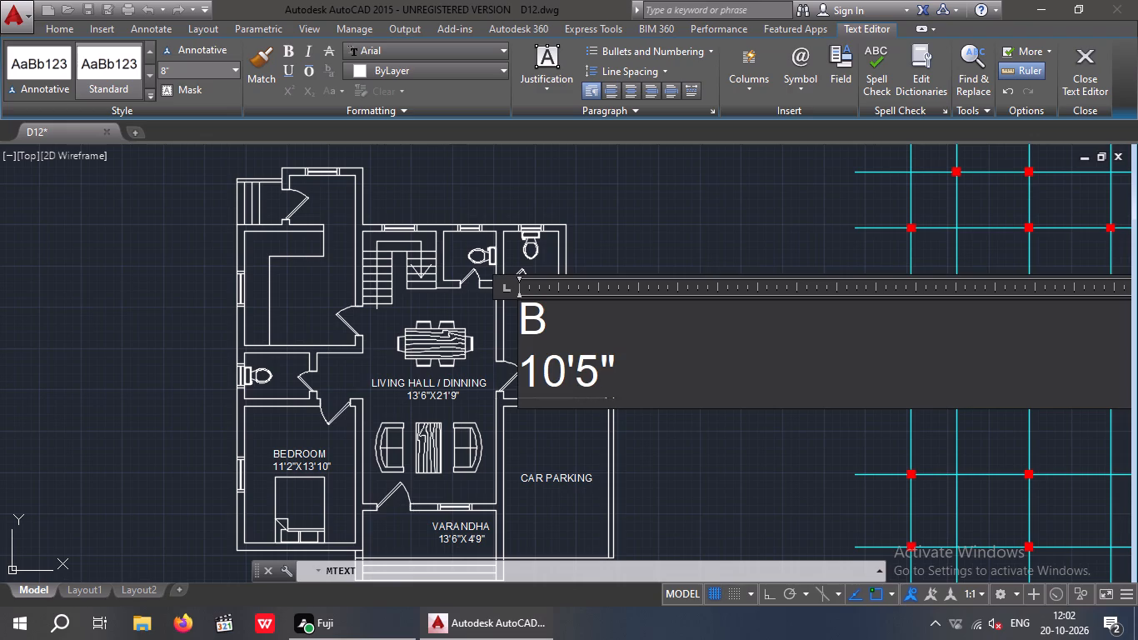
pyautogui.press('x')
pyautogui.write('11"')
pyautogui.press('BackSpace')
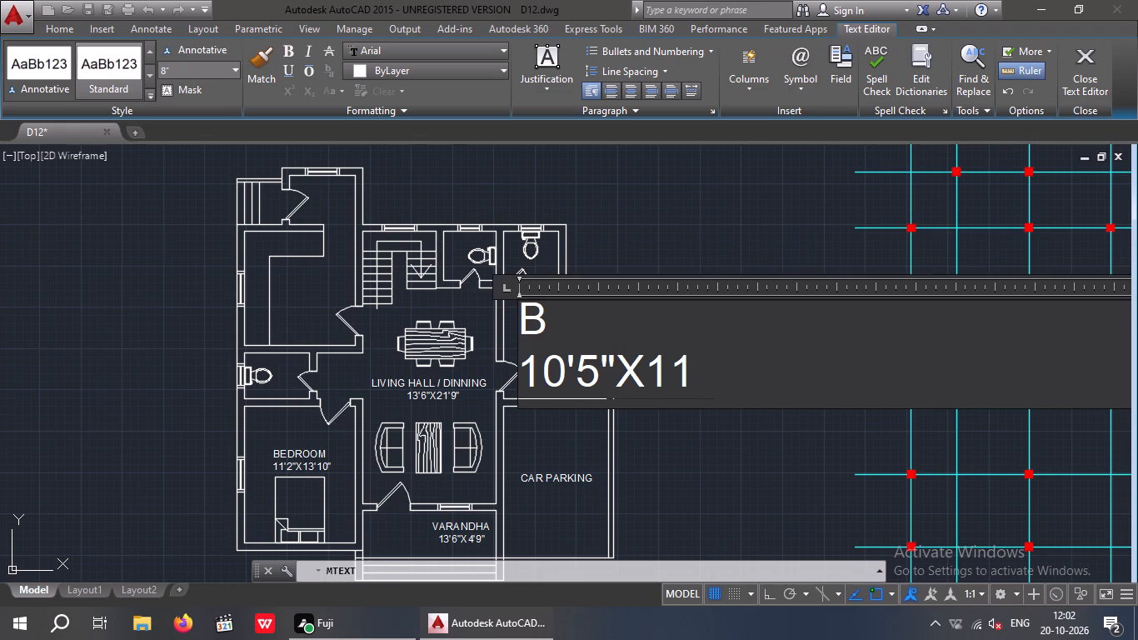
pyautogui.write('\'2"')
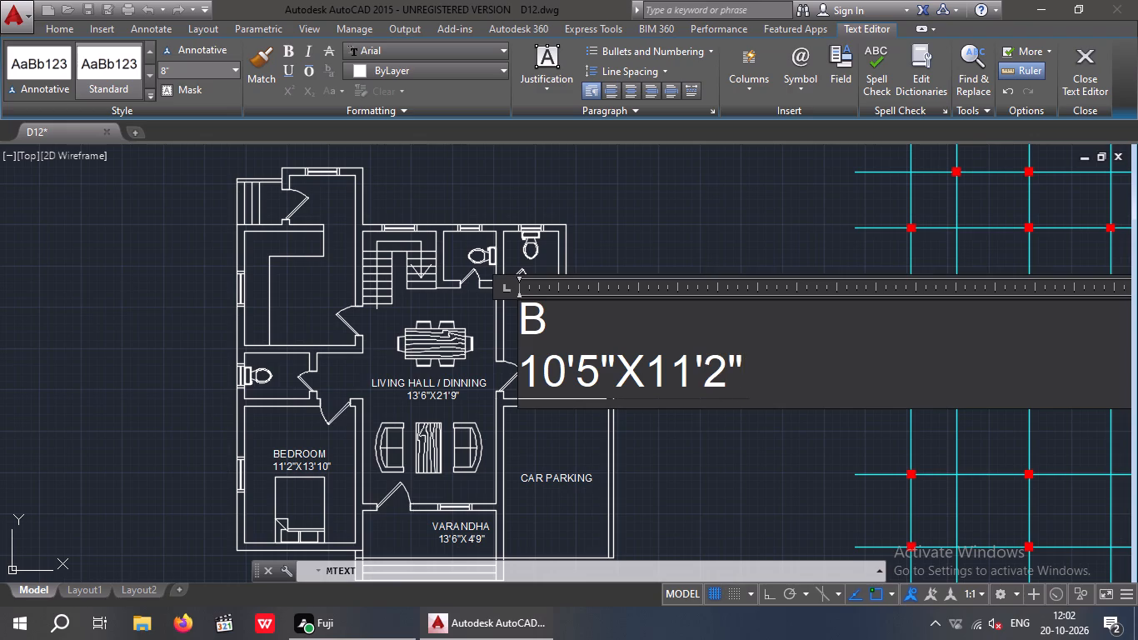
pyautogui.click(554, 322)
pyautogui.write('EDROOM')
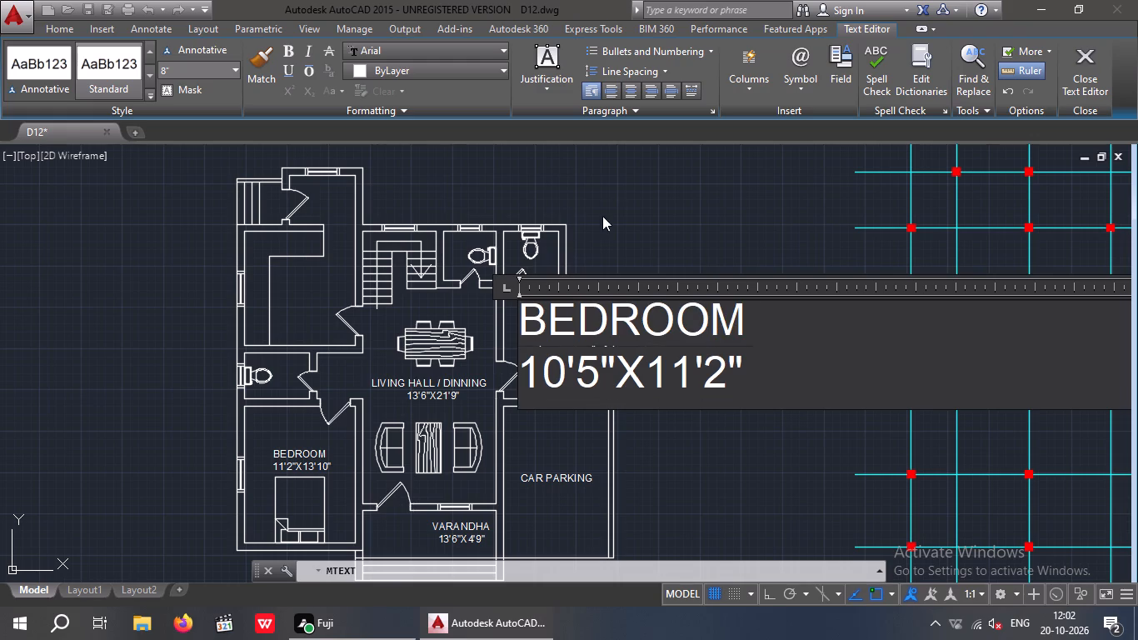
pyautogui.click(681, 250)
# Rotate the new BEDROOM label to 270 degrees about its starting corner, with Ortho on, so it reads downward.
pyautogui.scroll(4, 523, 312)
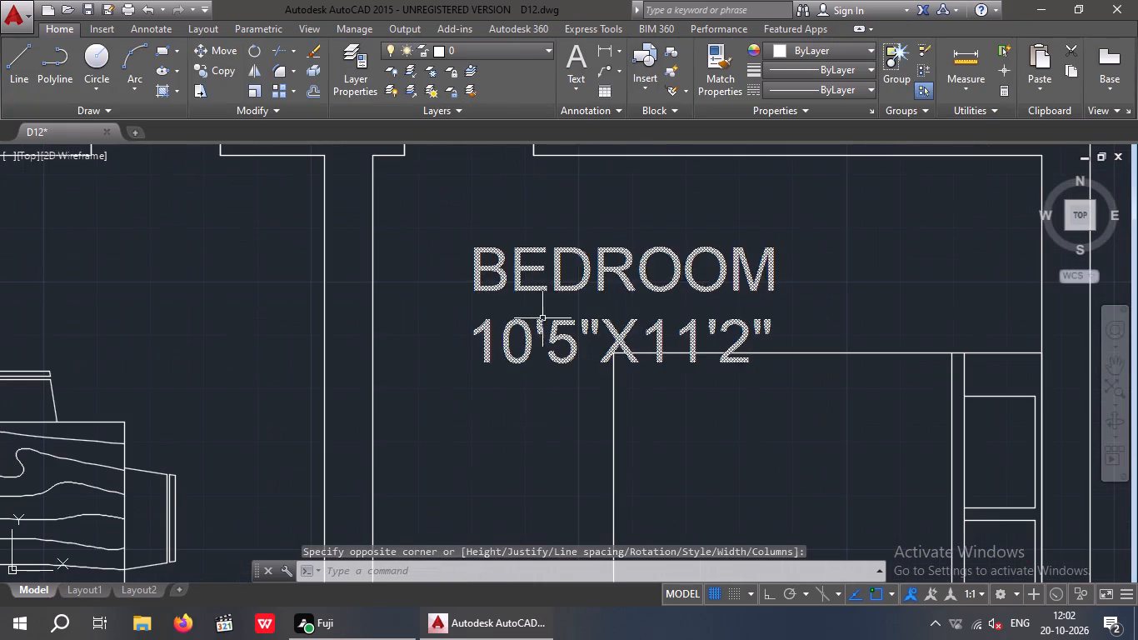
pyautogui.moveTo(792, 232); pyautogui.dragTo(743, 302)
pyautogui.click(731, 302)
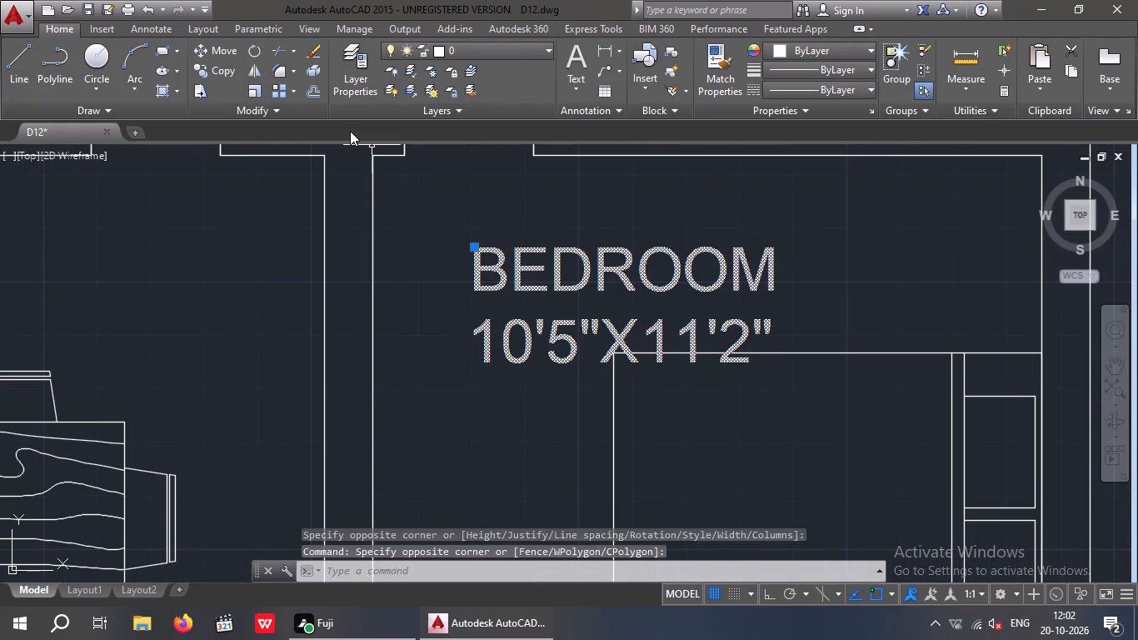
pyautogui.click(765, 591)
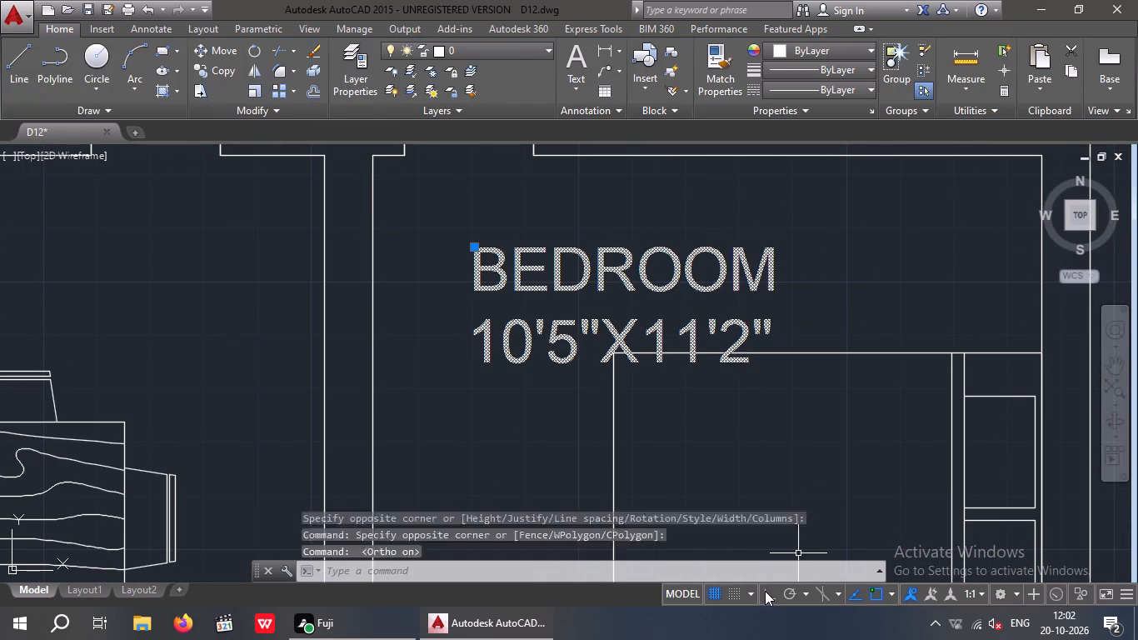
pyautogui.click(261, 42)
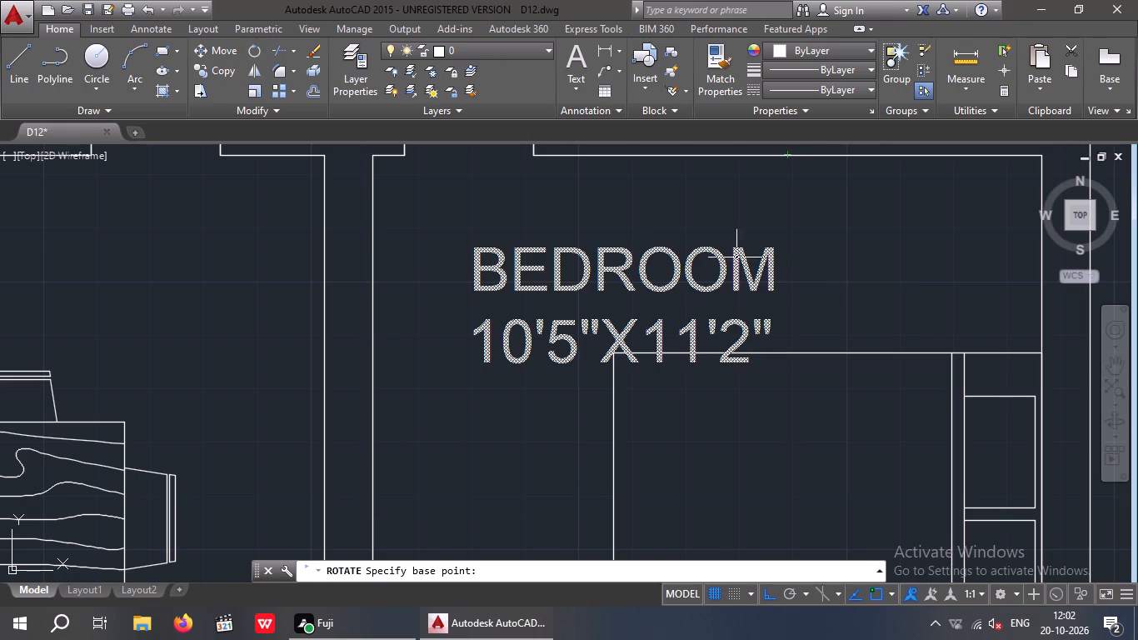
pyautogui.click(253, 40)
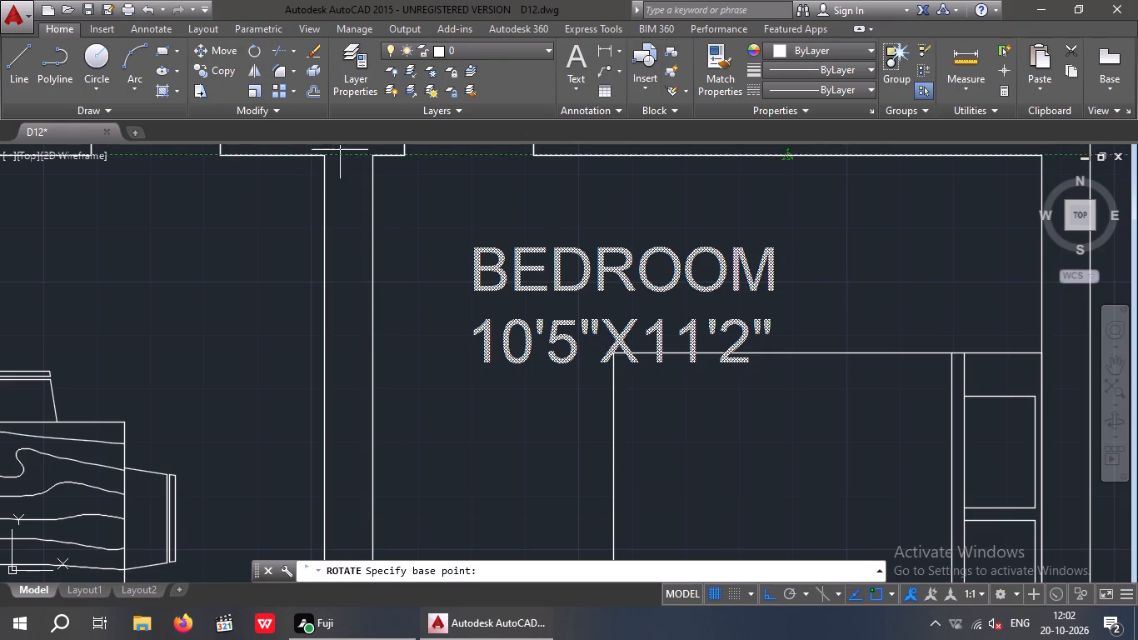
pyautogui.click(777, 244)
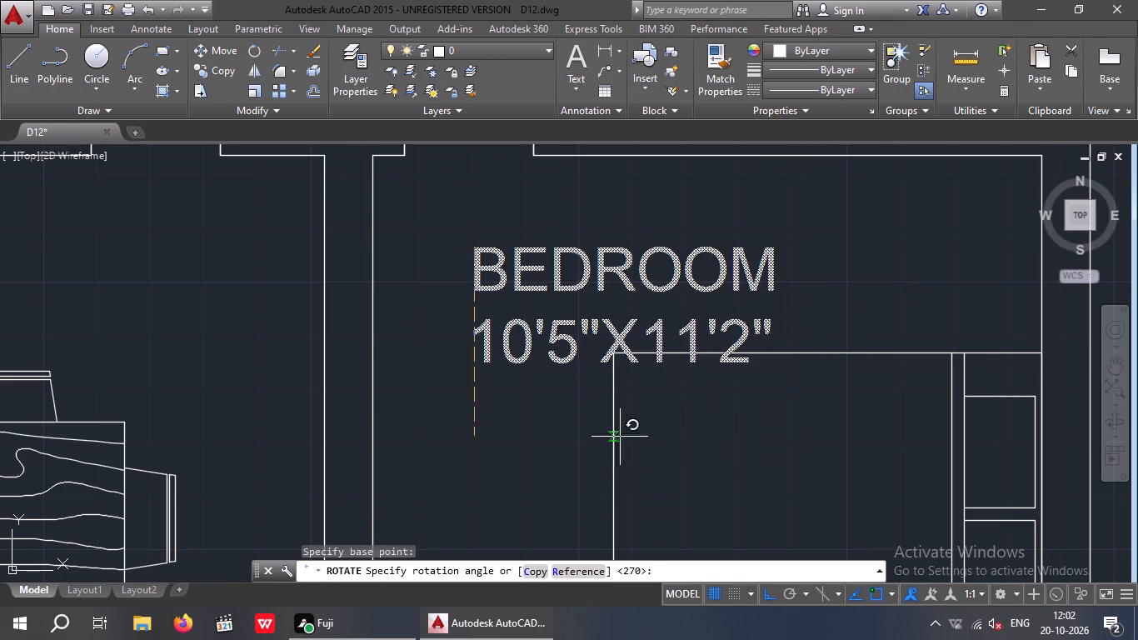
pyautogui.click(522, 434)
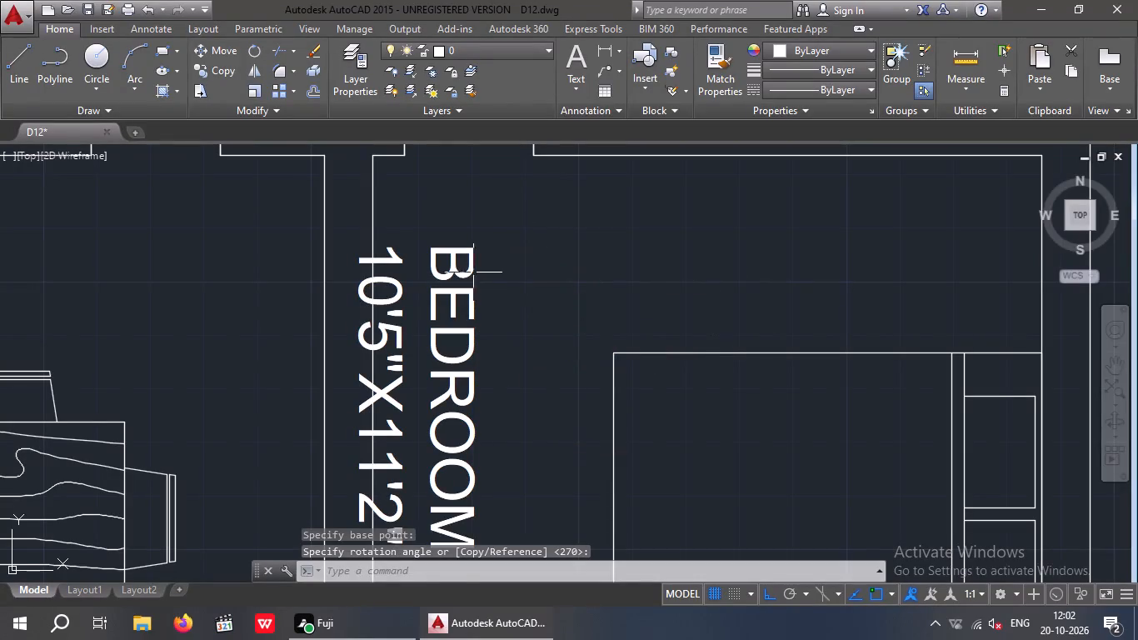
# Move the rotated BEDROOM label, with Ortho off, into the clear space between the living hall wall and the bed's foot.
pyautogui.moveTo(520, 238); pyautogui.dragTo(457, 282)
pyautogui.click(435, 301)
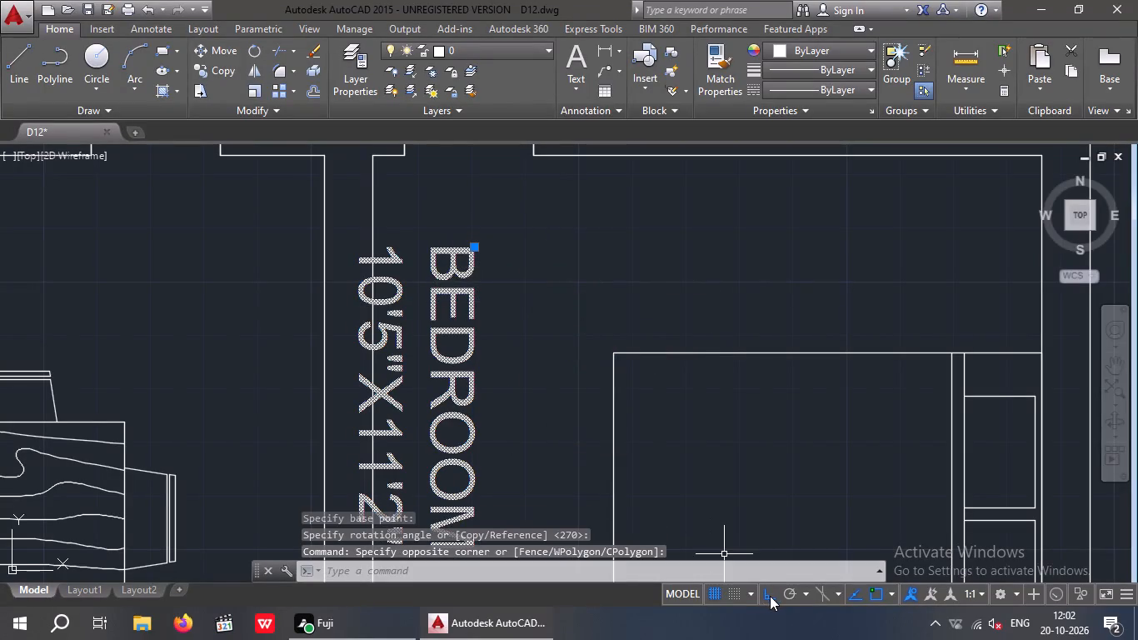
pyautogui.click(770, 596)
pyautogui.click(214, 52)
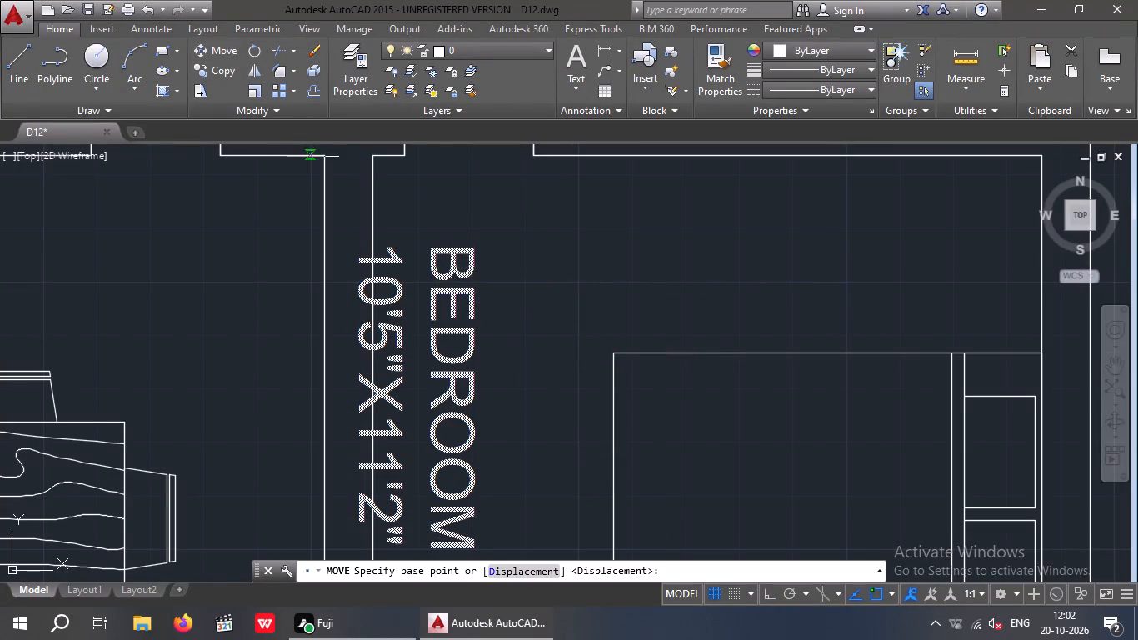
pyautogui.scroll(-2, 440, 336)
pyautogui.scroll(2, 433, 309)
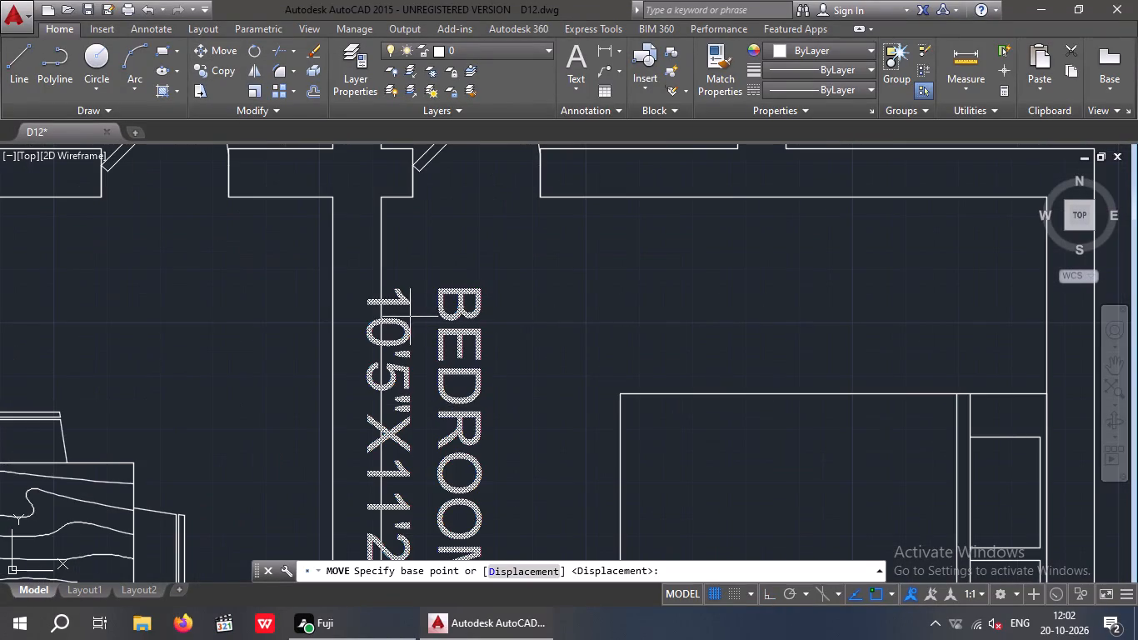
pyautogui.click(367, 298)
pyautogui.moveTo(484, 367); pyautogui.dragTo(459, 222, button='middle')
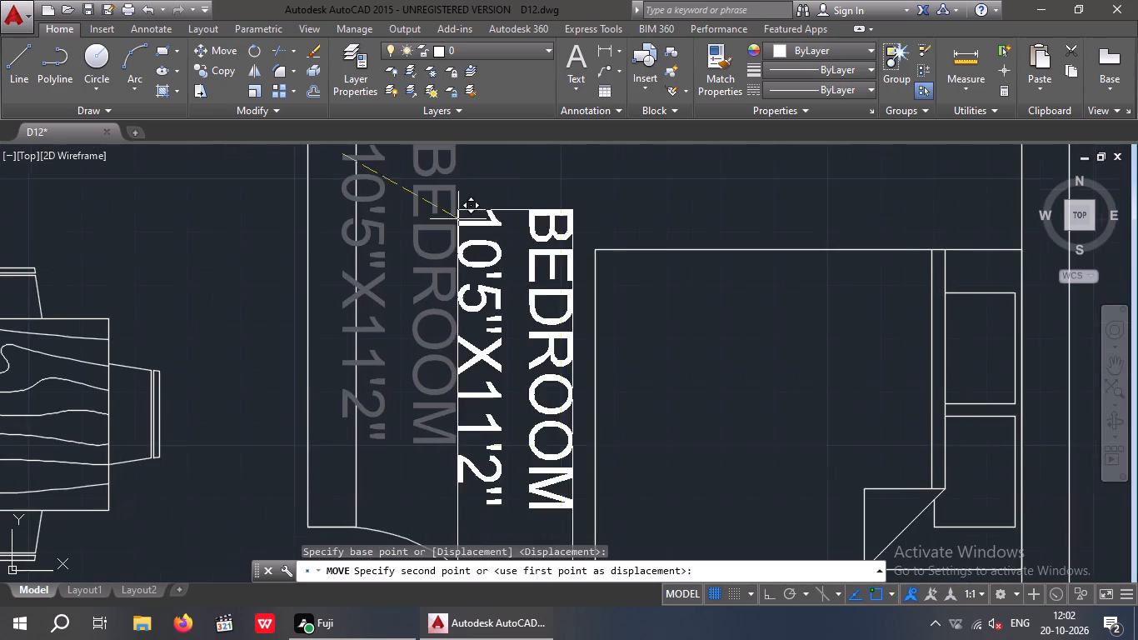
pyautogui.scroll(-1, 452, 260)
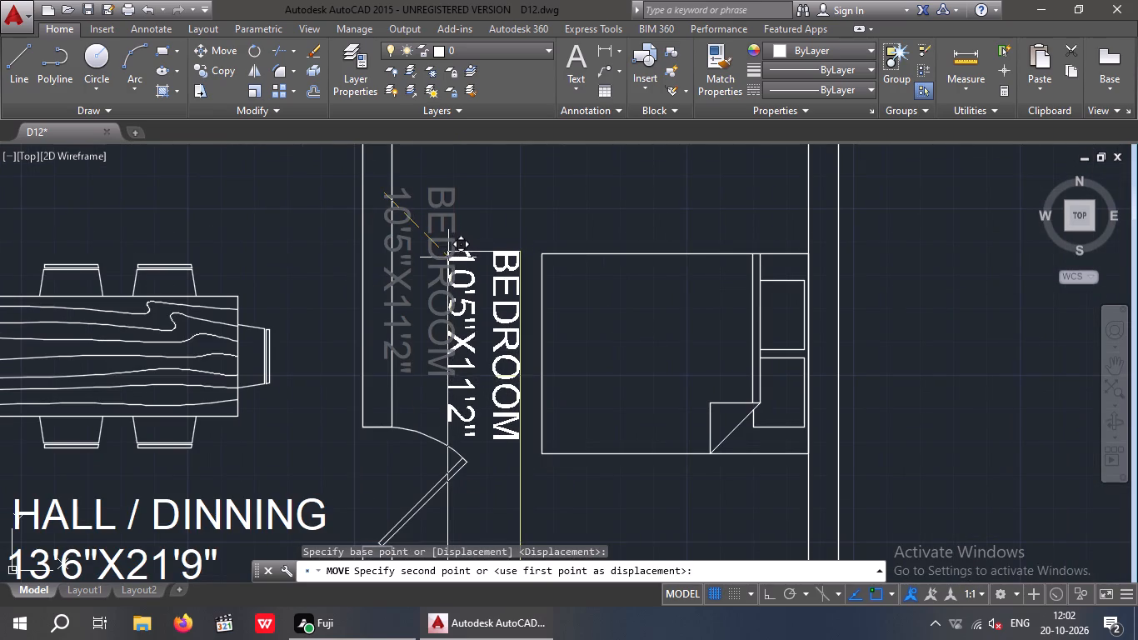
pyautogui.click(448, 261)
# Measure the inside width of the room with the L-shaped counter using a linear dimension, without placing it.
pyautogui.scroll(-2, 448, 260)
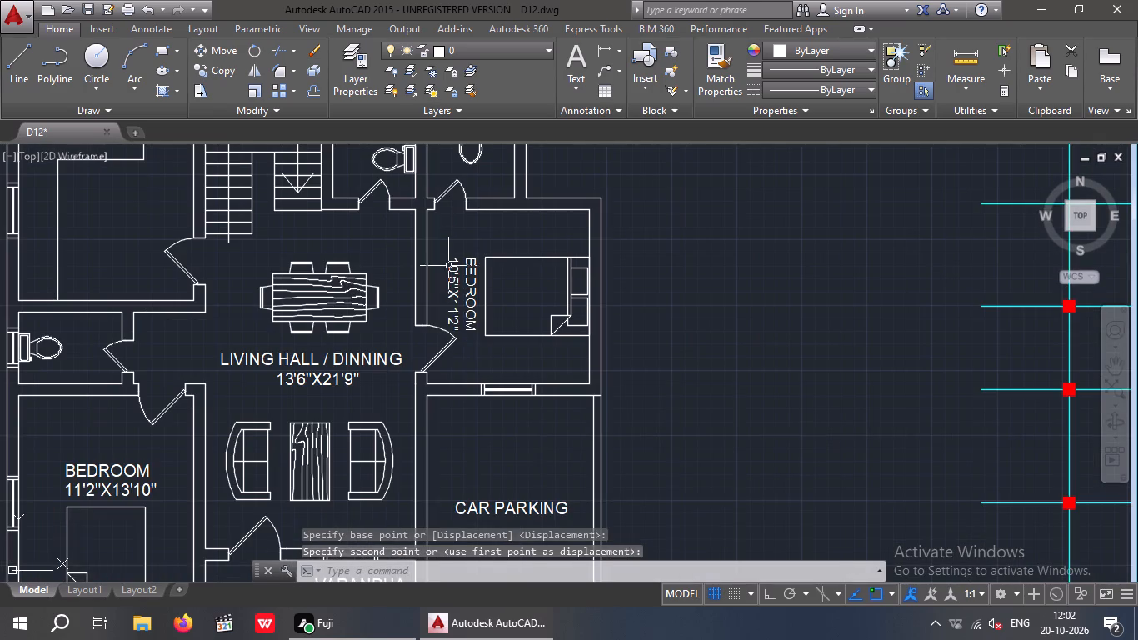
pyautogui.moveTo(462, 335); pyautogui.dragTo(480, 337, button='middle')
pyautogui.moveTo(438, 392); pyautogui.dragTo(568, 385, button='middle')
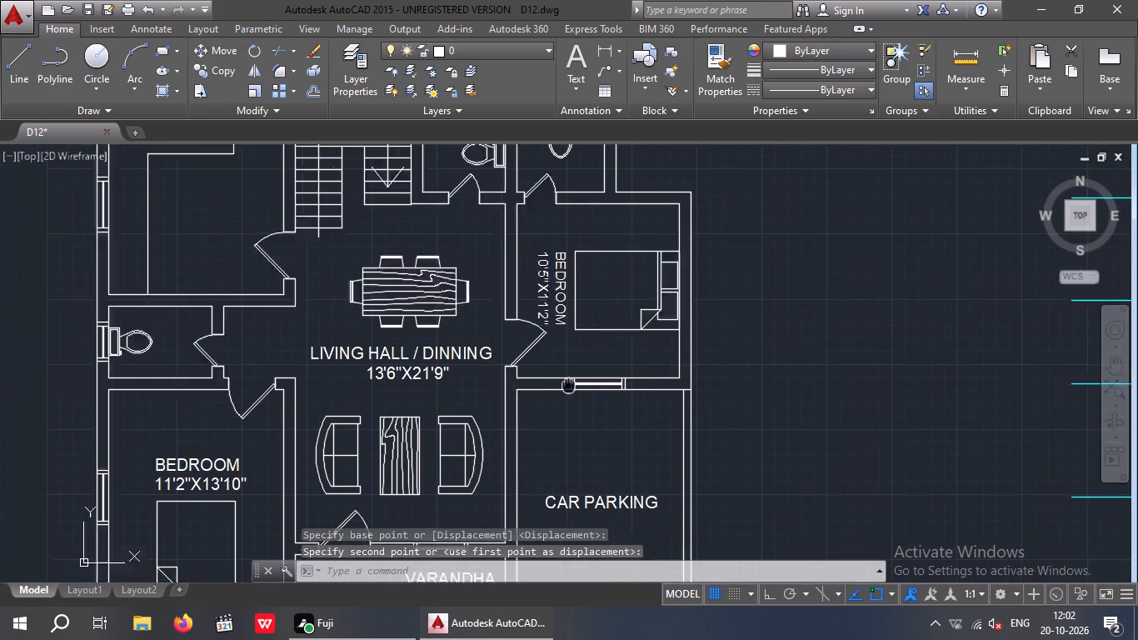
pyautogui.moveTo(568, 385); pyautogui.dragTo(702, 383, button='middle')
pyautogui.moveTo(472, 384); pyautogui.dragTo(484, 427, button='middle')
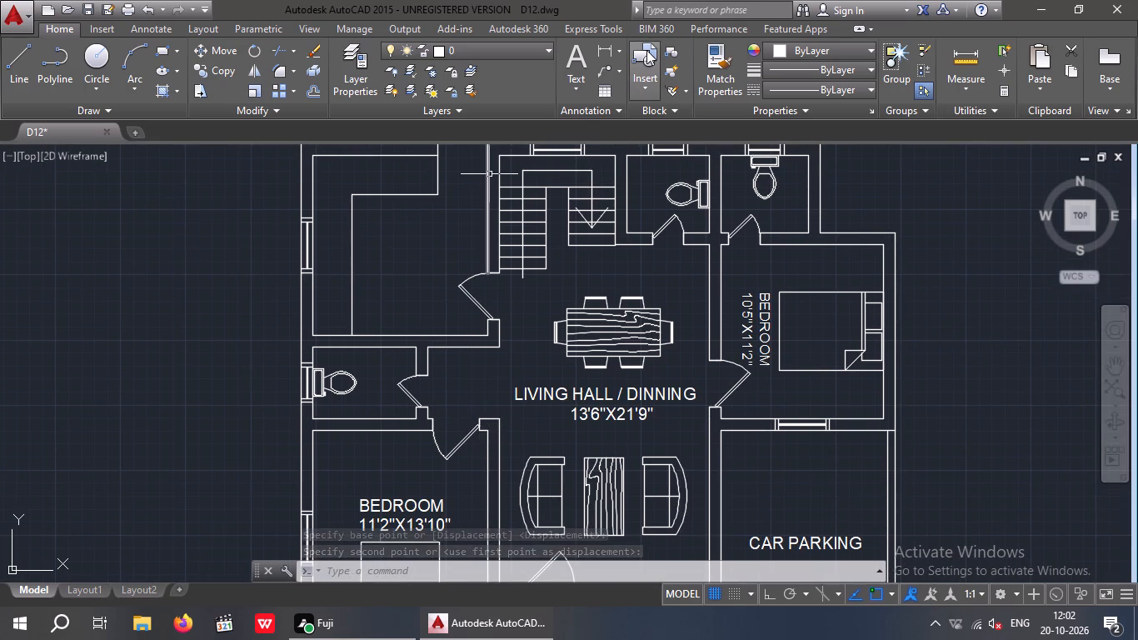
pyautogui.click(606, 50)
pyautogui.scroll(1, 308, 339)
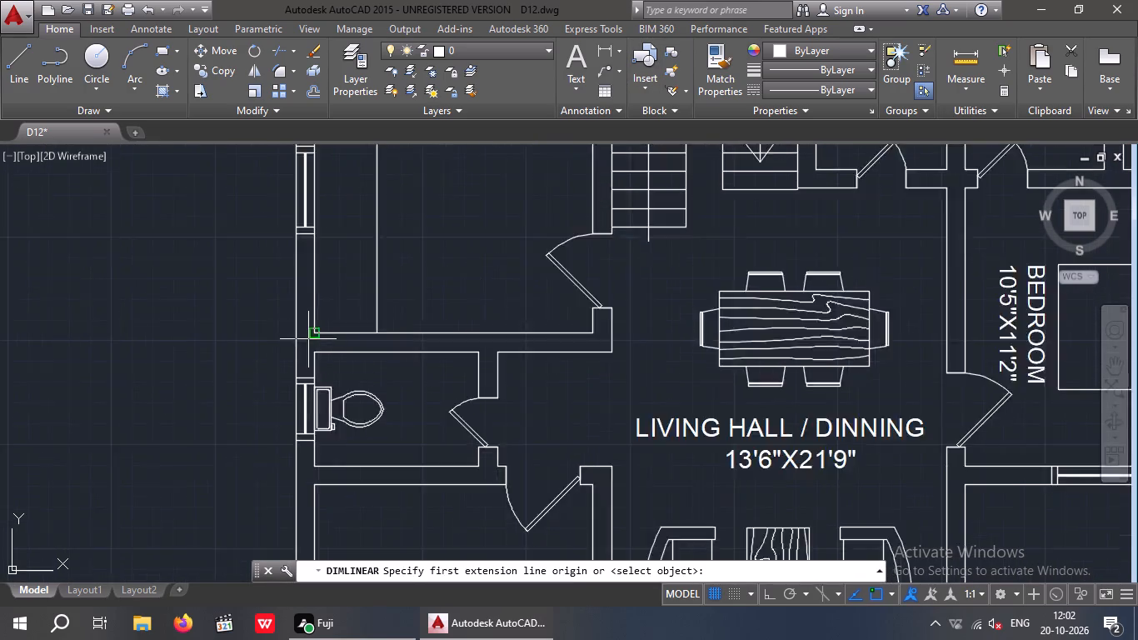
pyautogui.scroll(1, 308, 338)
pyautogui.moveTo(317, 327); pyautogui.dragTo(352, 334)
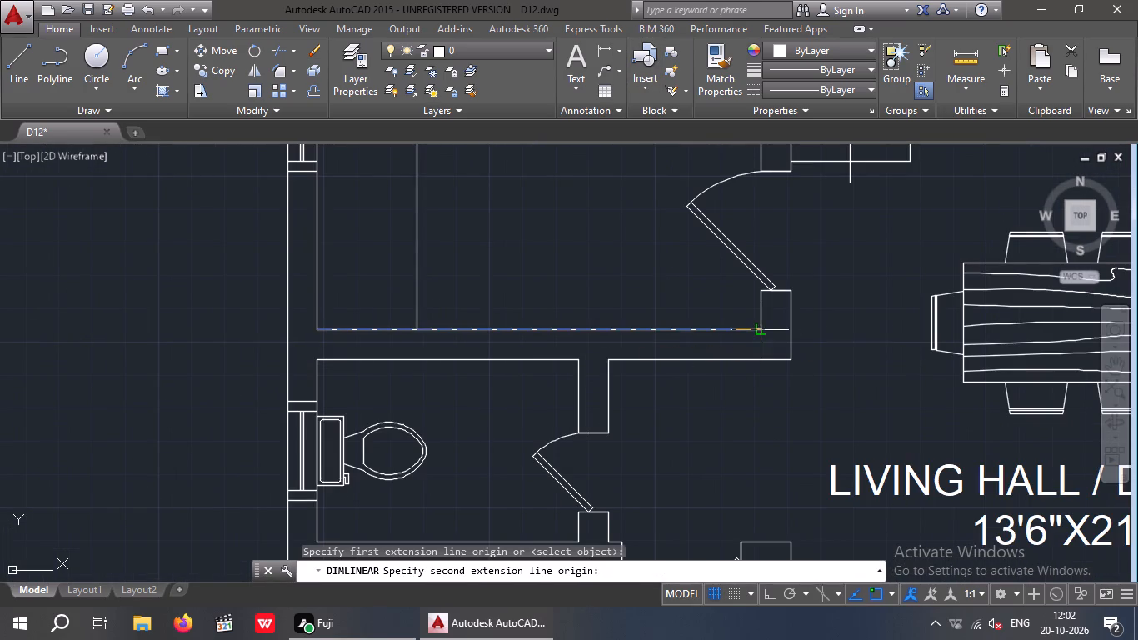
pyautogui.click(761, 327)
pyautogui.scroll(3, 741, 267)
pyautogui.scroll(-2, 726, 303)
pyautogui.moveTo(725, 303); pyautogui.dragTo(755, 317, button='middle')
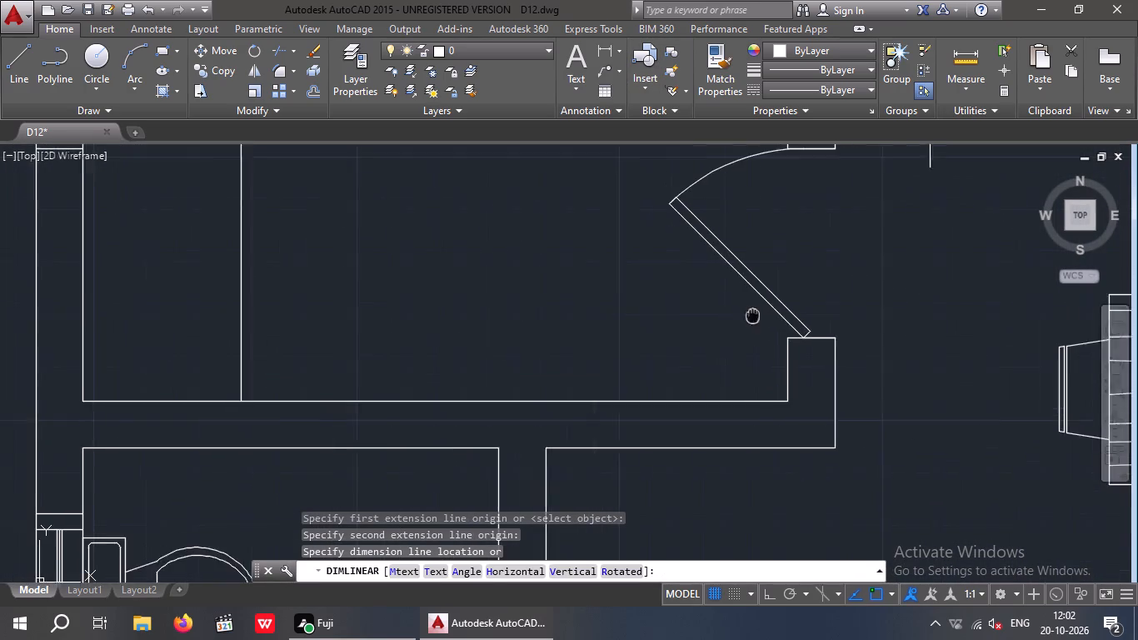
pyautogui.moveTo(755, 317); pyautogui.dragTo(763, 322, button='middle')
pyautogui.scroll(1, 763, 322)
pyautogui.scroll(-5, 749, 326)
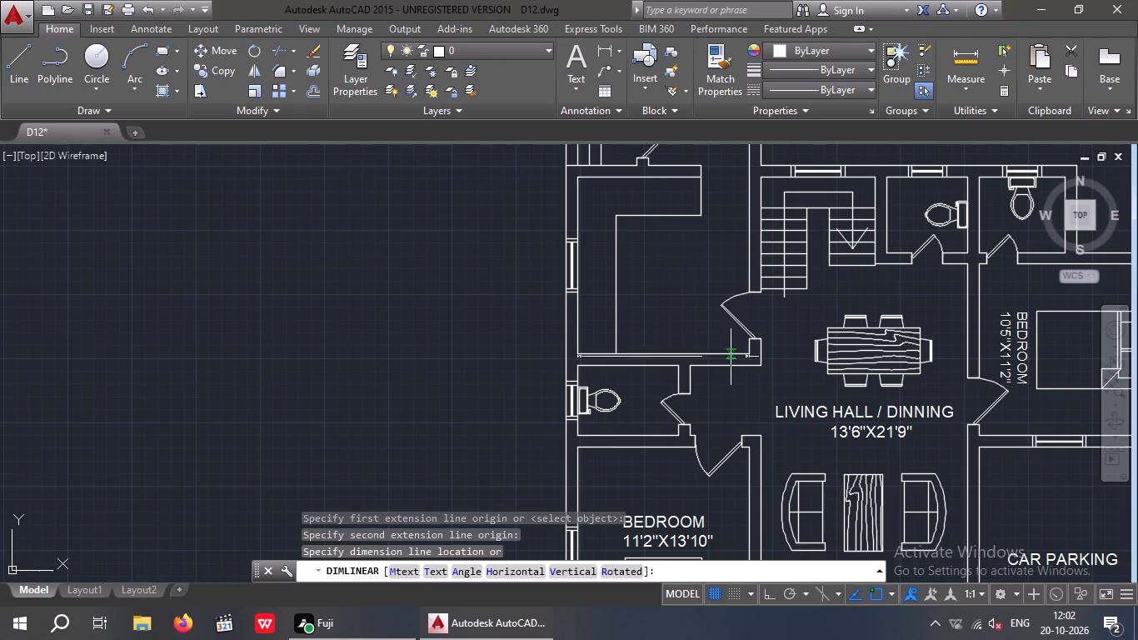
pyautogui.press('space')
# Measure the inside depth of the L-shaped counter room along its outer window wall with a linear dimension, without placing it.
pyautogui.press('space')
pyautogui.click(579, 177)
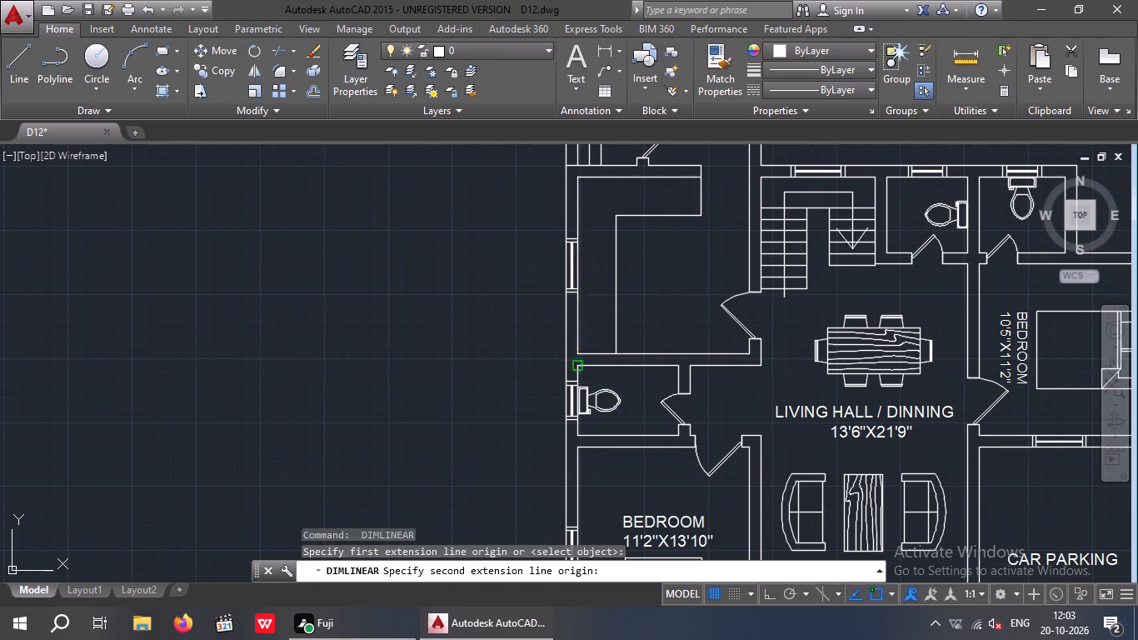
pyautogui.scroll(3, 576, 353)
pyautogui.click(579, 343)
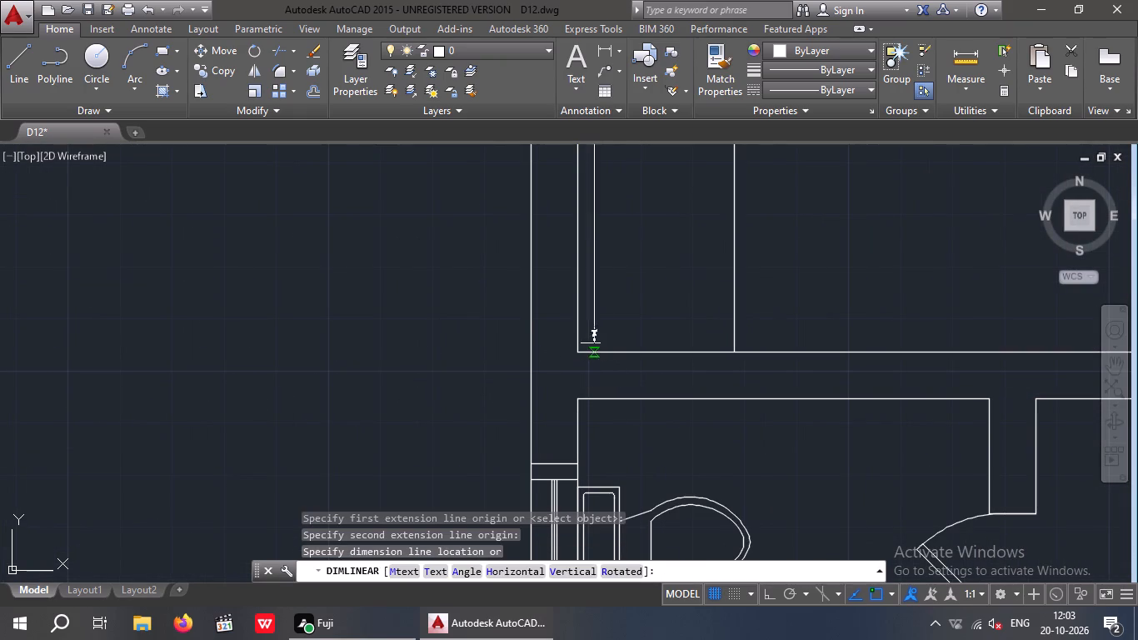
pyautogui.press('space')
# Measure the depth of the L-shaped counter room along its window wall once more, without placing the dimension.
pyautogui.scroll(-1, 605, 315)
pyautogui.moveTo(605, 321); pyautogui.dragTo(593, 442, button='middle')
pyautogui.scroll(-2, 611, 273)
pyautogui.press('space')
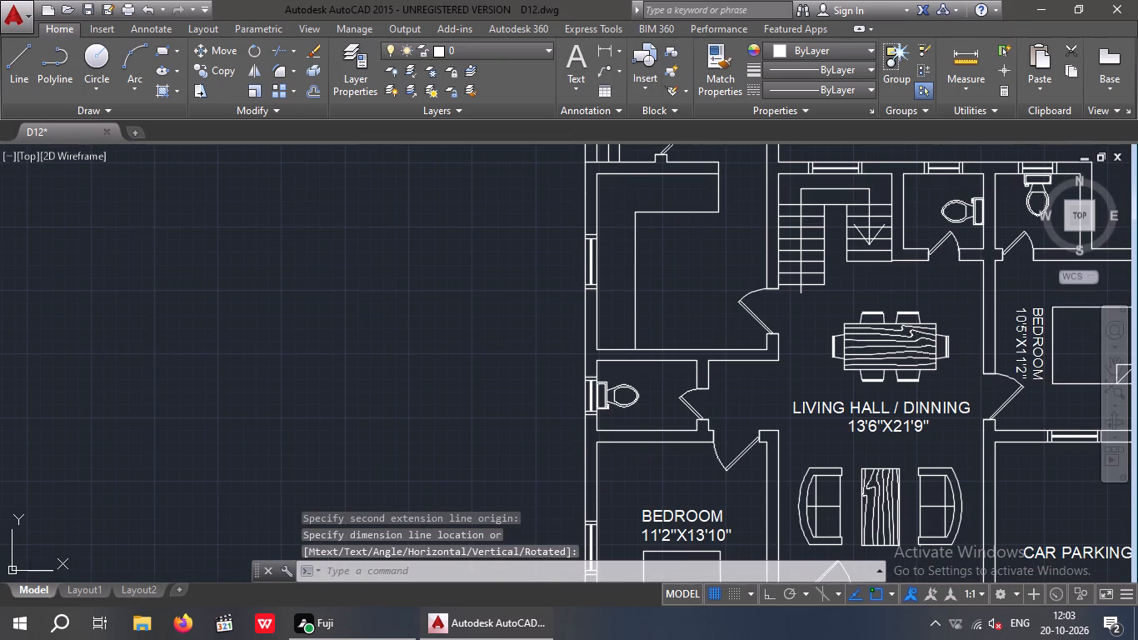
pyautogui.click(597, 177)
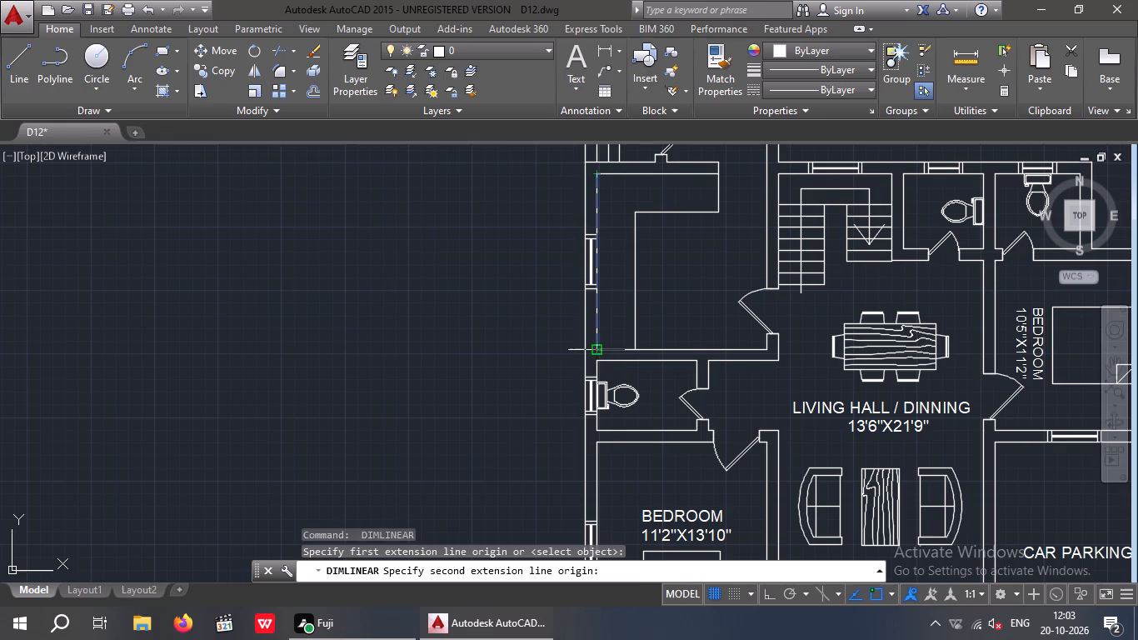
pyautogui.click(598, 347)
pyautogui.scroll(2, 614, 332)
pyautogui.moveTo(614, 332); pyautogui.dragTo(594, 424, button='middle')
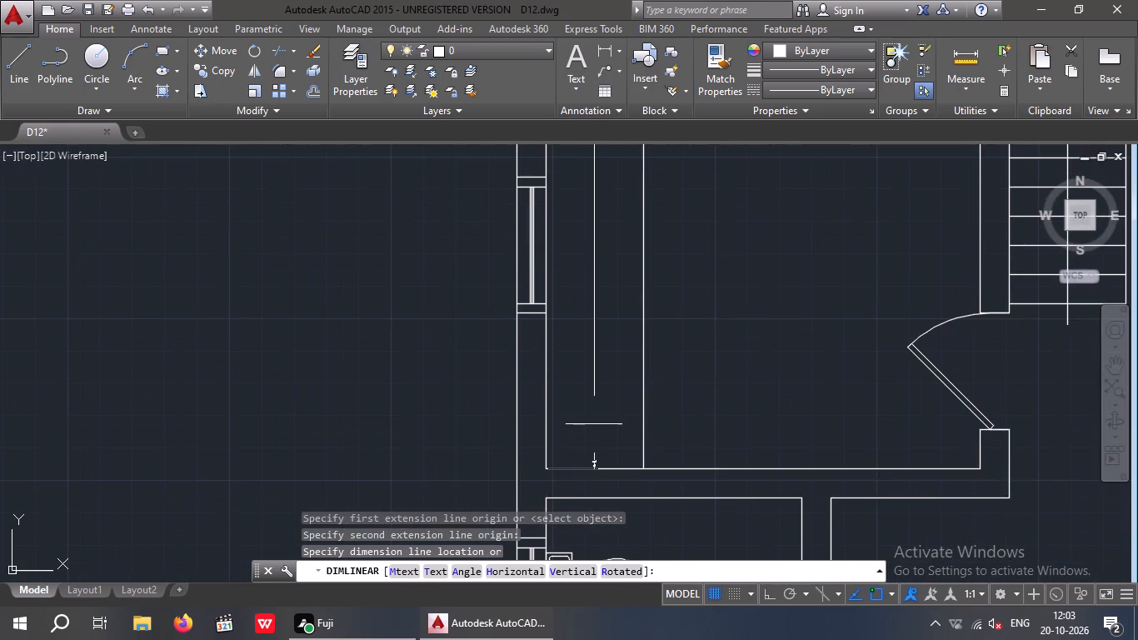
pyautogui.scroll(1, 594, 420)
pyautogui.moveTo(594, 419); pyautogui.dragTo(575, 522, button='middle')
pyautogui.press('space')
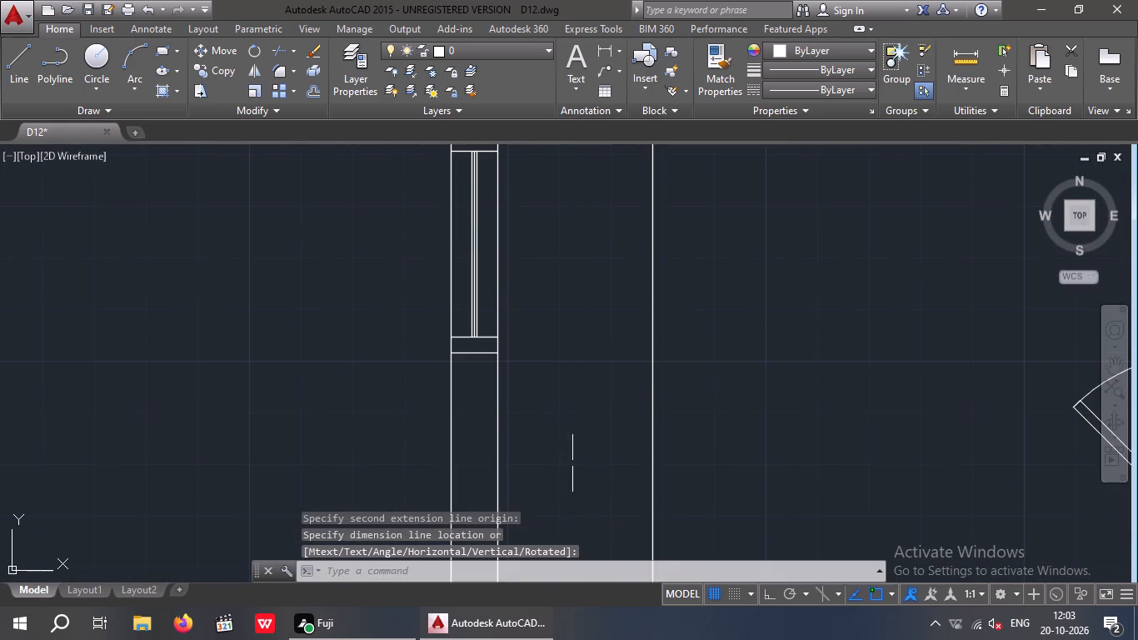
# Add a two-line label reading KITCHEN and 11'2"X11'6" with 9" text height in the open floor beside the L-shaped counter.
pyautogui.scroll(-4, 584, 428)
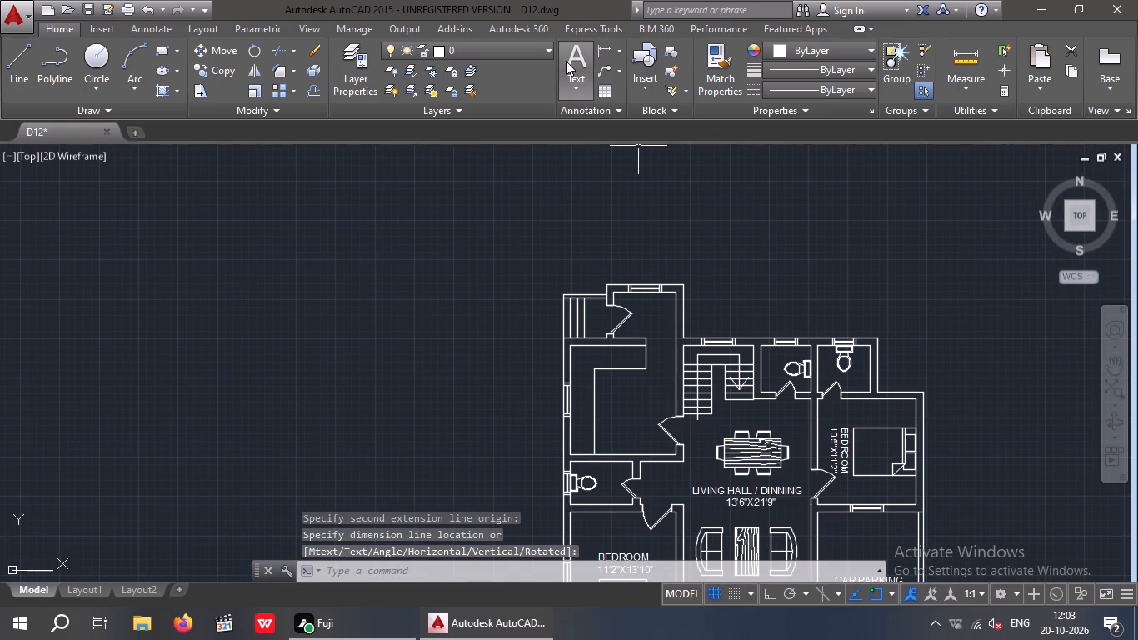
pyautogui.click(568, 60)
pyautogui.moveTo(635, 416); pyautogui.dragTo(601, 377, button='middle')
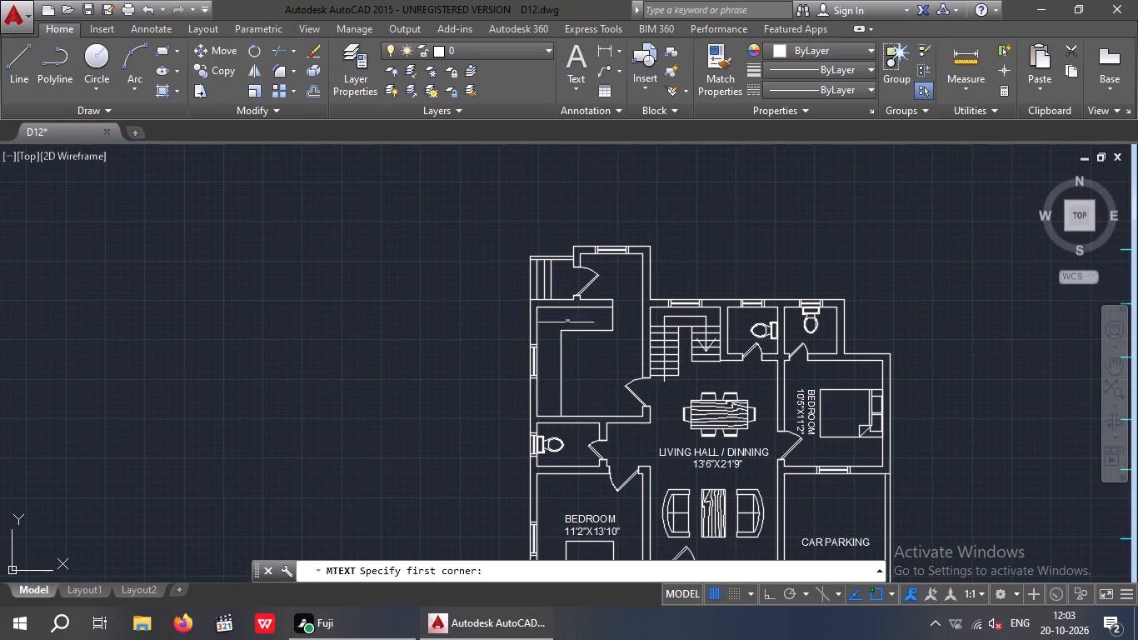
pyautogui.scroll(3, 580, 350)
pyautogui.click(533, 351)
pyautogui.scroll(-2, 572, 402)
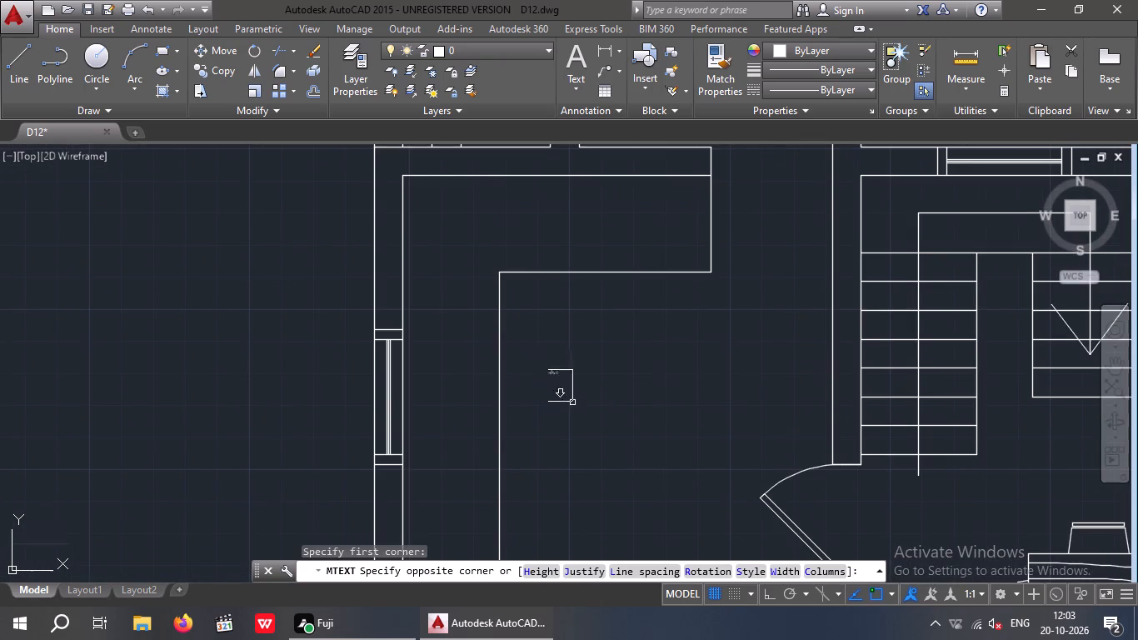
pyautogui.moveTo(980, 424); pyautogui.dragTo(741, 357, button='middle')
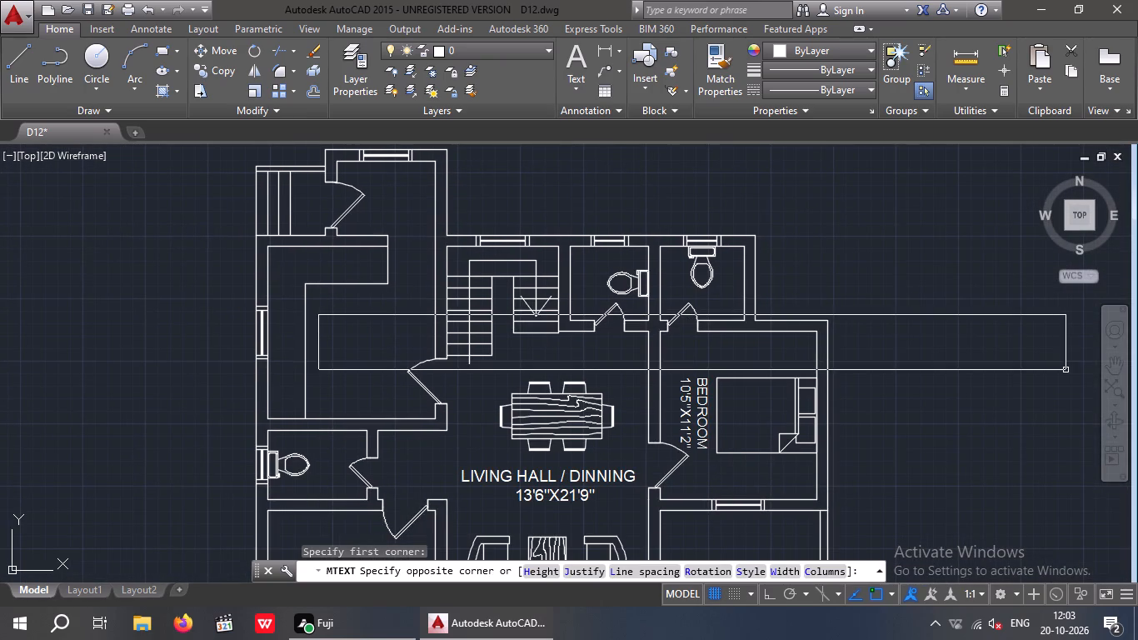
pyautogui.click(1066, 368)
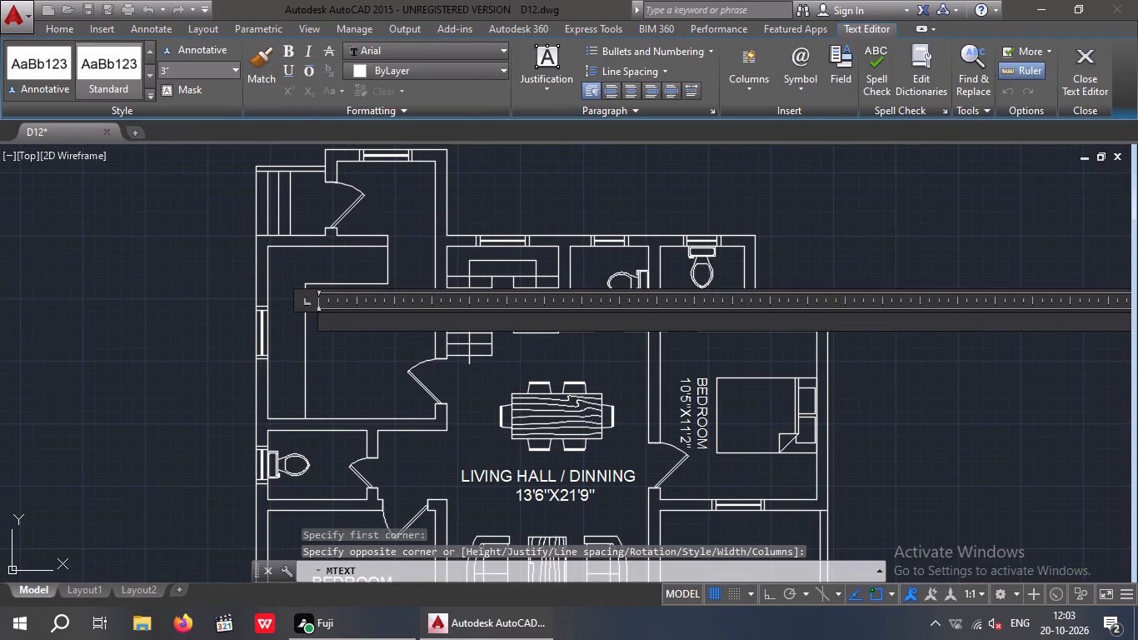
pyautogui.click(171, 71)
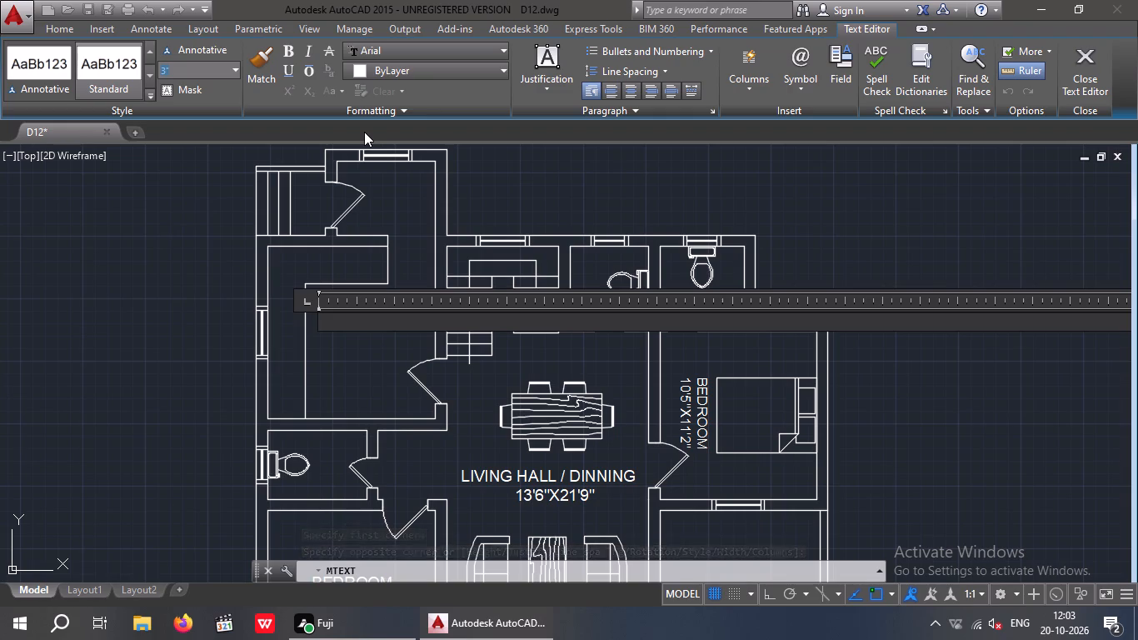
pyautogui.press('9')
pyautogui.hotkey('shift', '"')
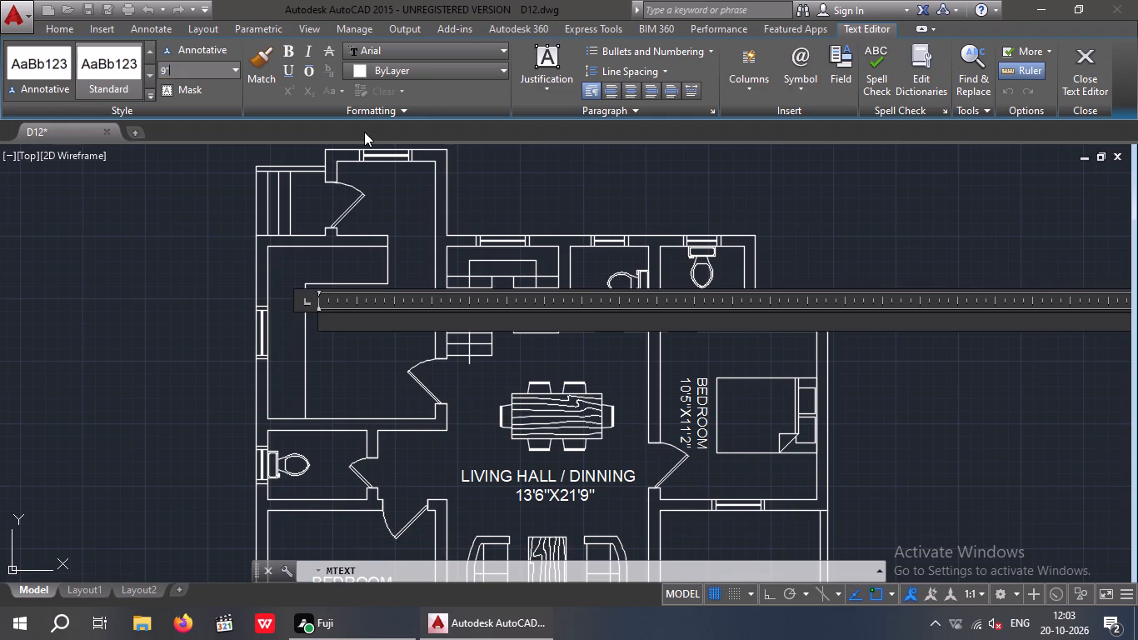
pyautogui.press('Return')
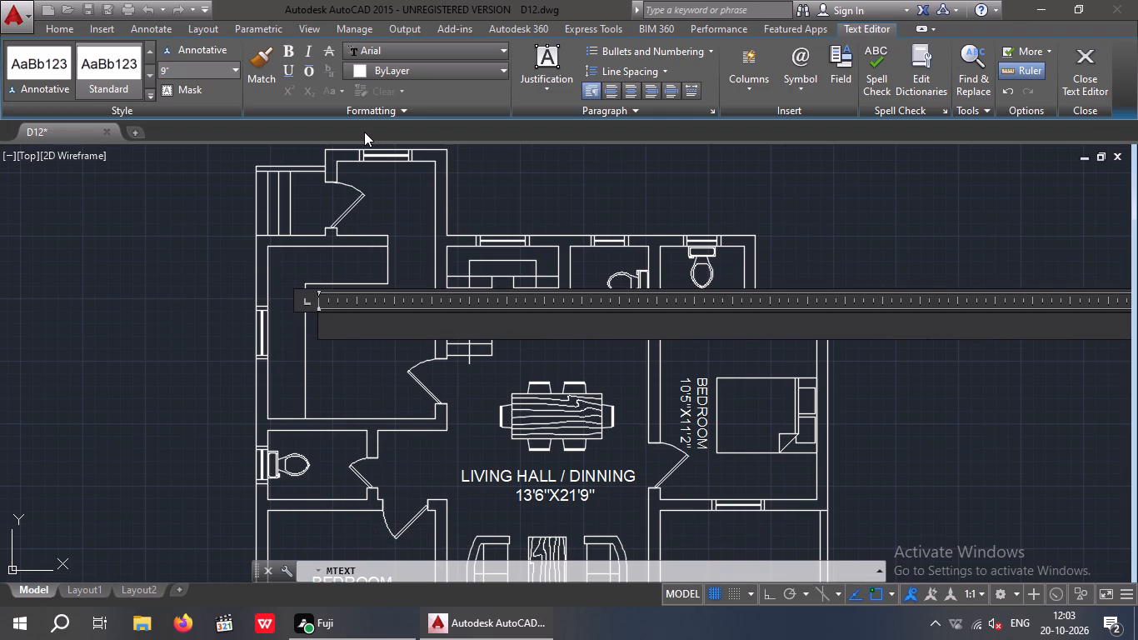
pyautogui.press('k')
pyautogui.press('Return')
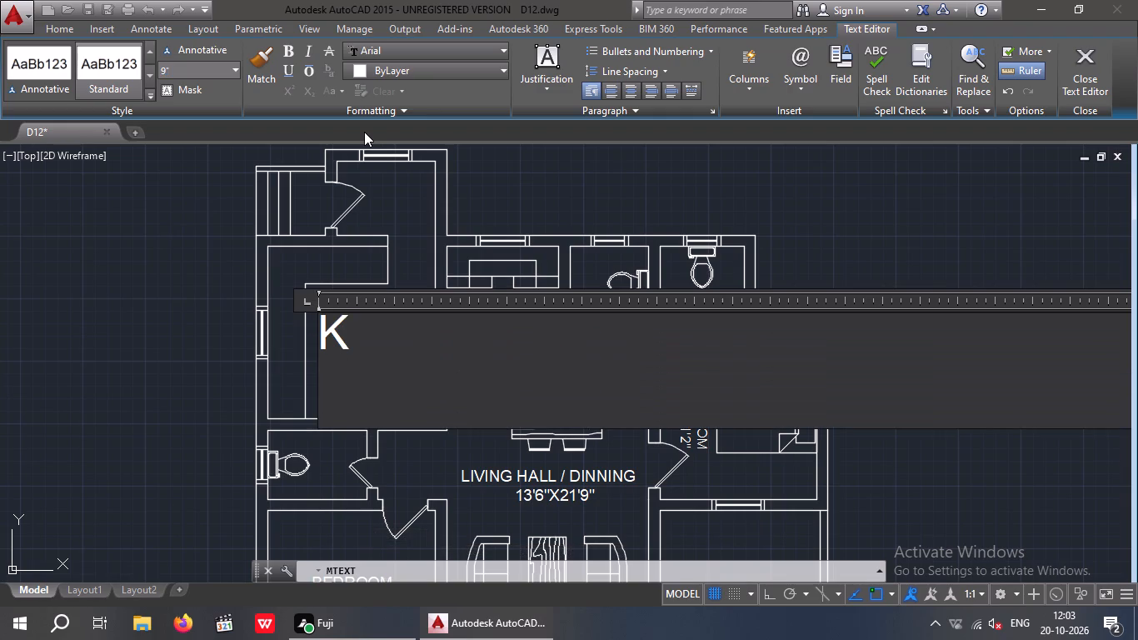
pyautogui.write("11'")
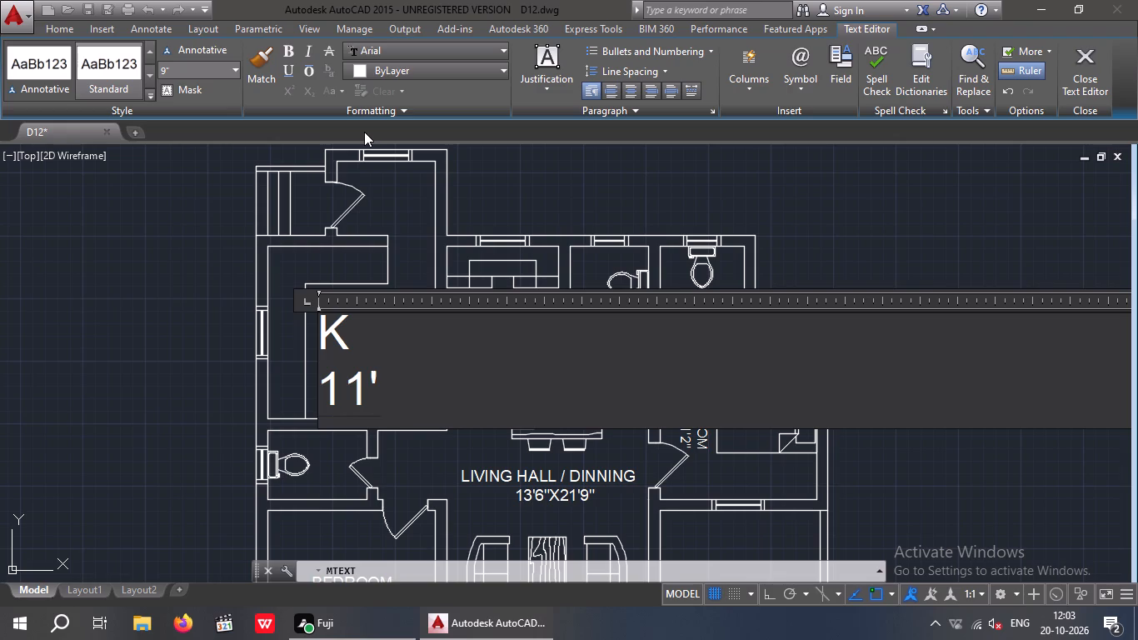
pyautogui.press('2')
pyautogui.hotkey('shift', '"')
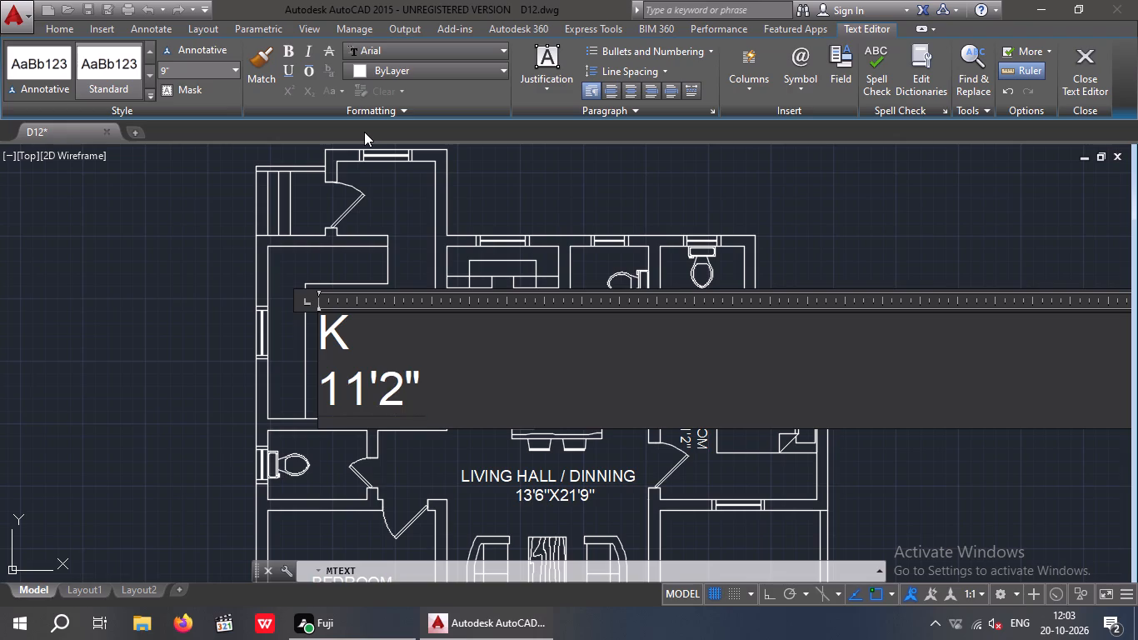
pyautogui.press('x')
pyautogui.write('11\'6"')
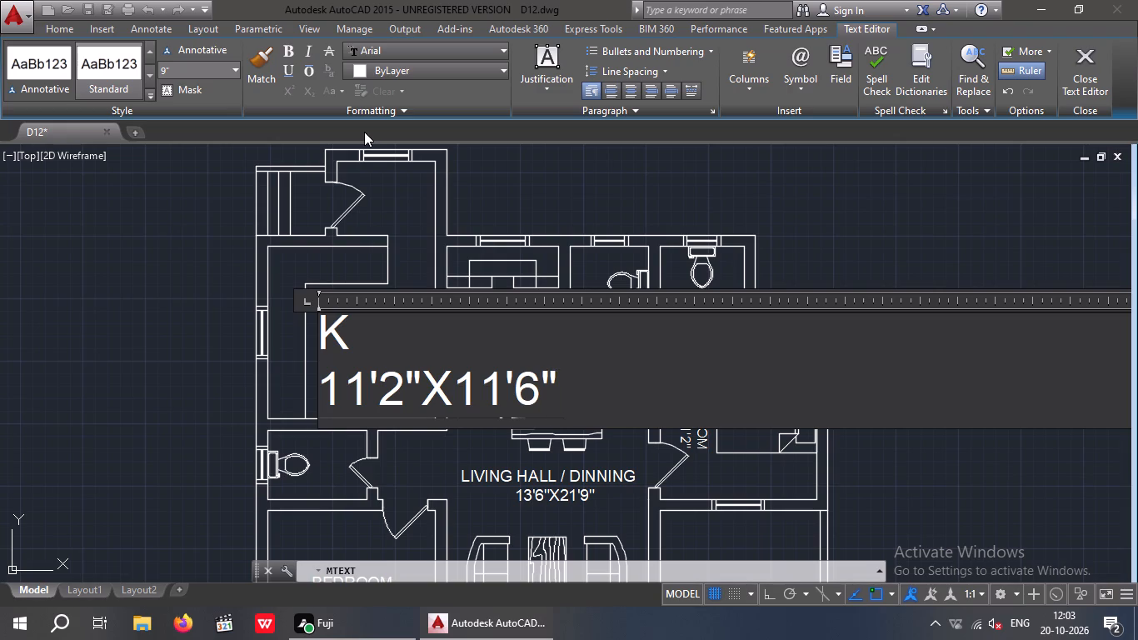
pyautogui.click(397, 342)
pyautogui.press('i')
pyautogui.write('TC')
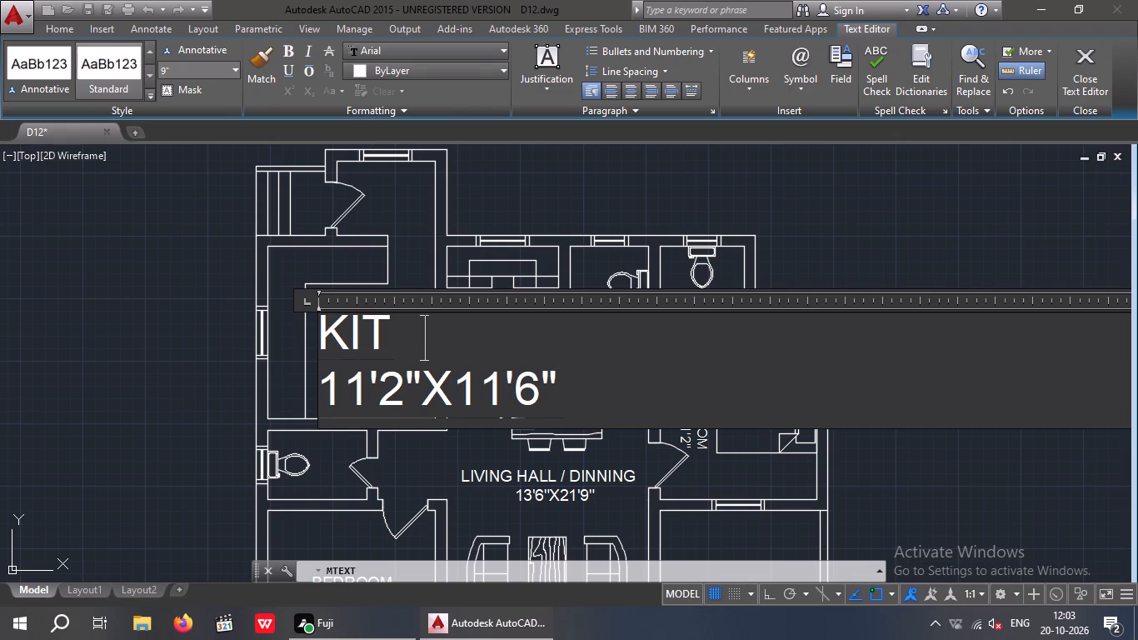
pyautogui.write('HEN')
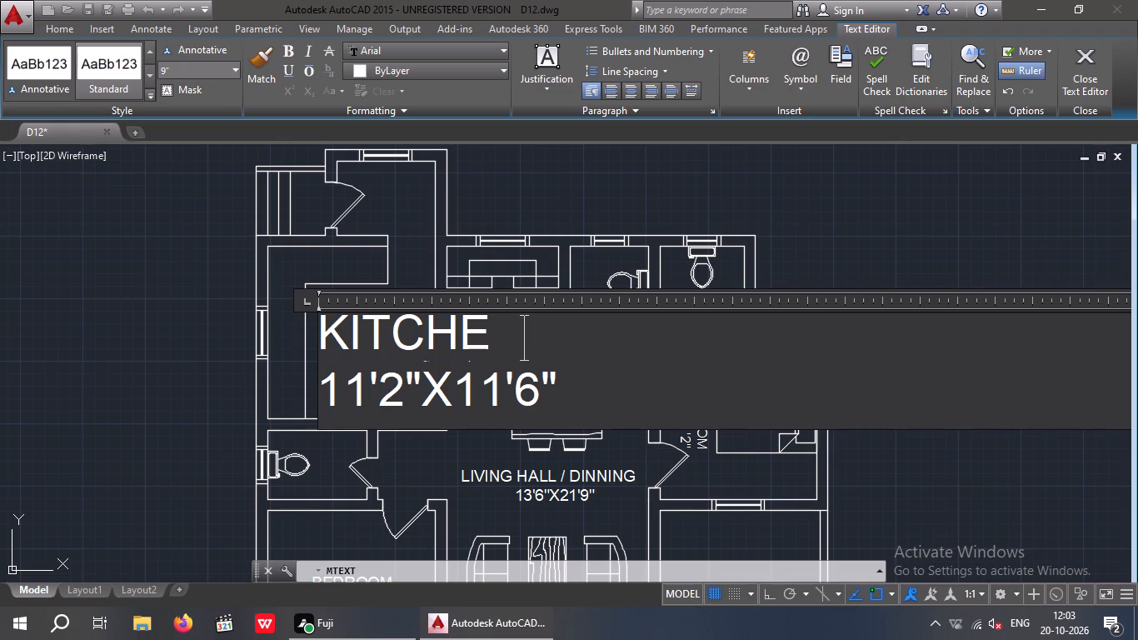
pyautogui.click(283, 281)
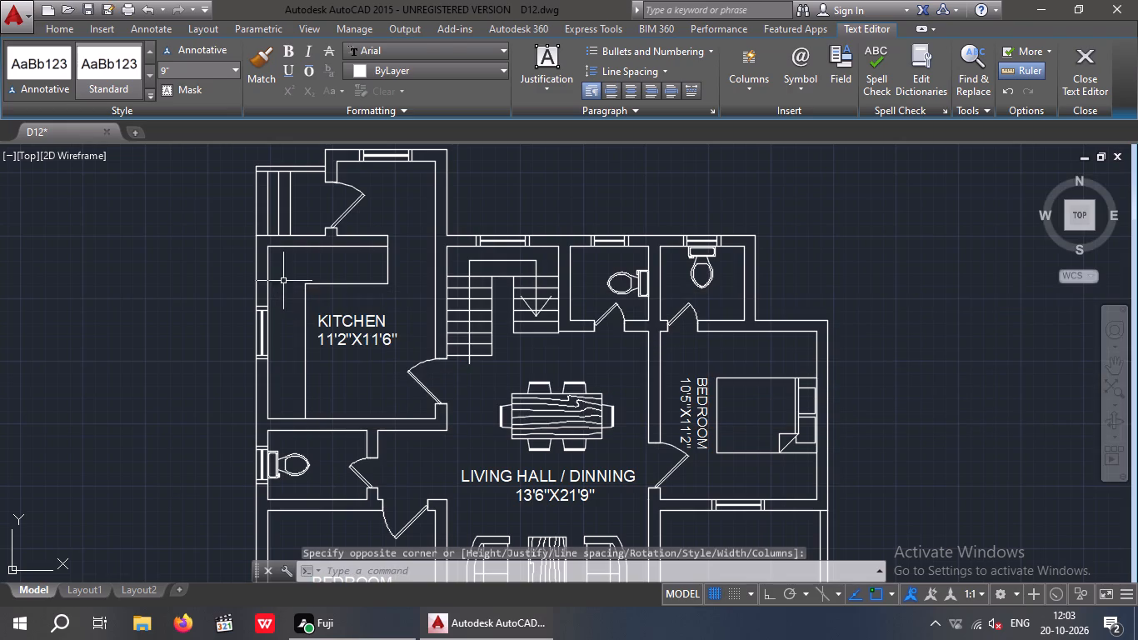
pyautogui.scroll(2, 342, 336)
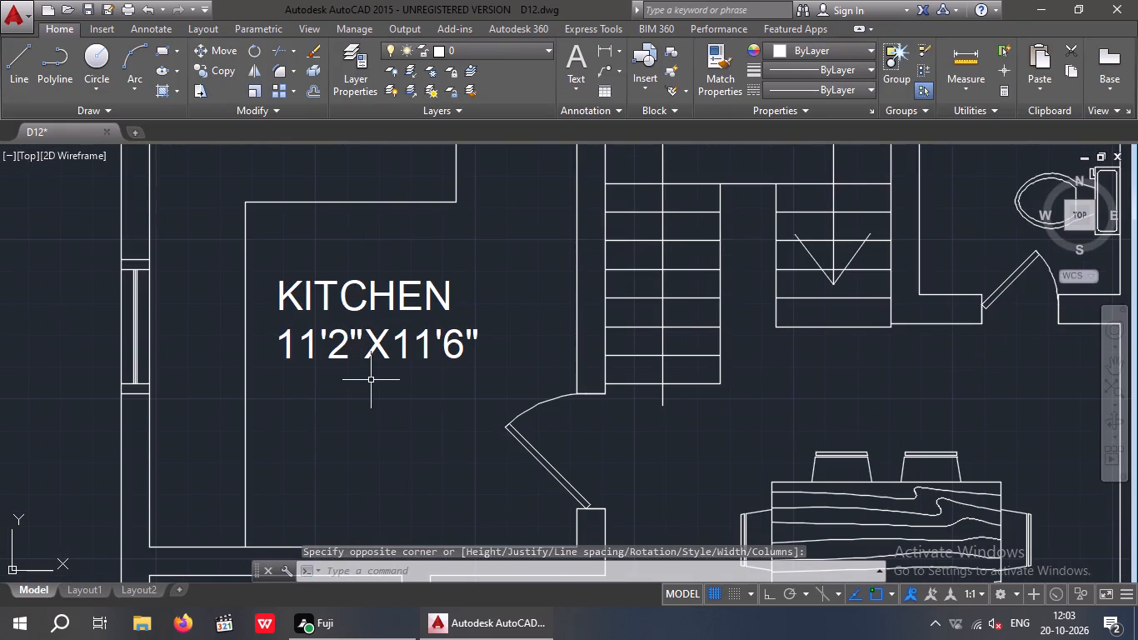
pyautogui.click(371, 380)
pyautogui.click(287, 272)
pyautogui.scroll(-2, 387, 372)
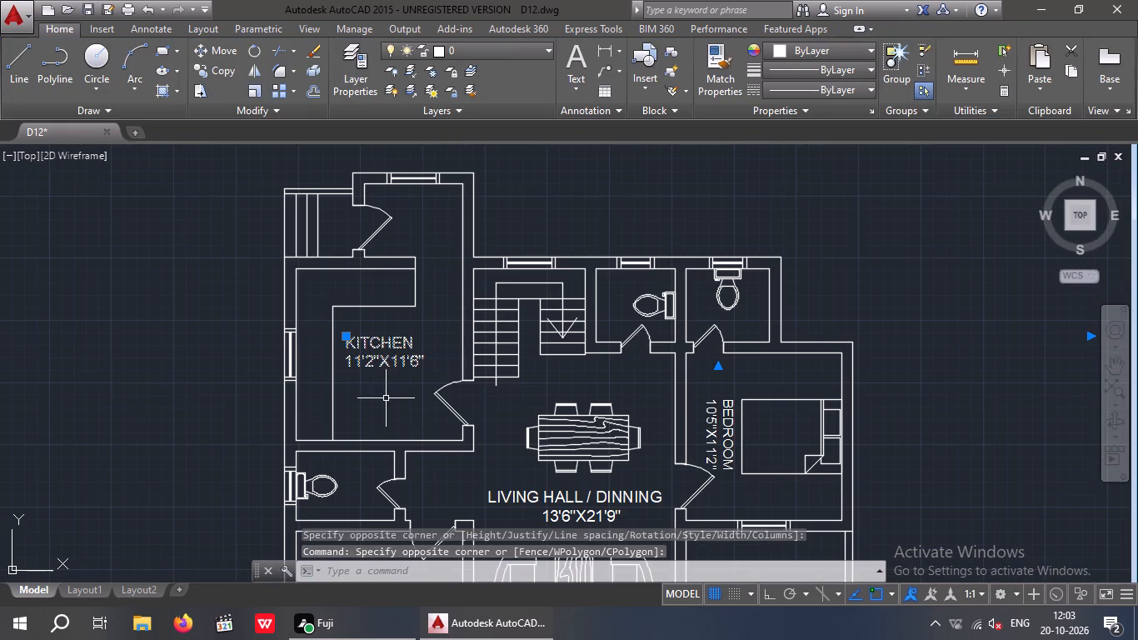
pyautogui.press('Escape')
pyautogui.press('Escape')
# Delete the toilet fixture from the small bathroom next to the staircase.
pyautogui.moveTo(421, 337); pyautogui.dragTo(412, 327, button='middle')
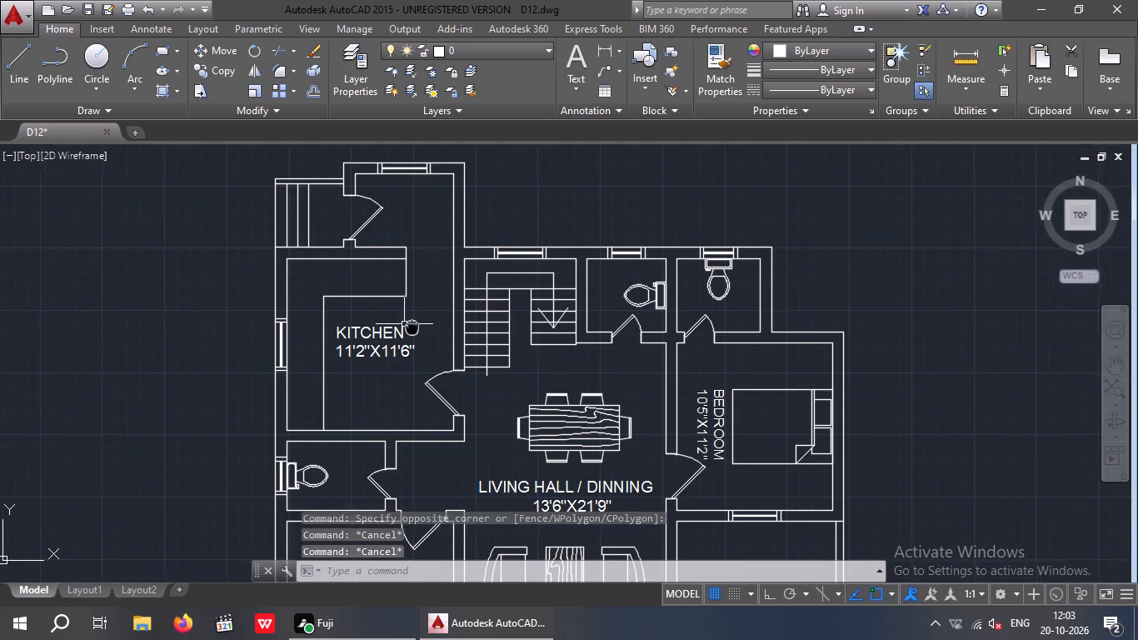
pyautogui.scroll(-1, 396, 320)
pyautogui.moveTo(414, 344); pyautogui.dragTo(355, 286, button='middle')
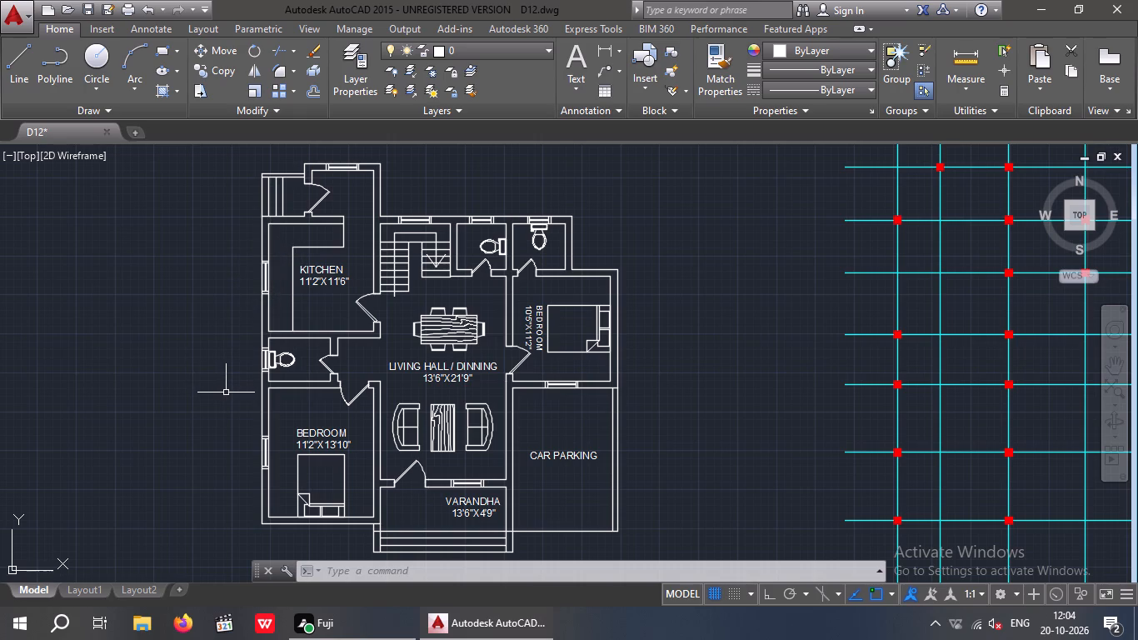
pyautogui.scroll(3, 497, 273)
pyautogui.moveTo(483, 233); pyautogui.dragTo(482, 338, button='middle')
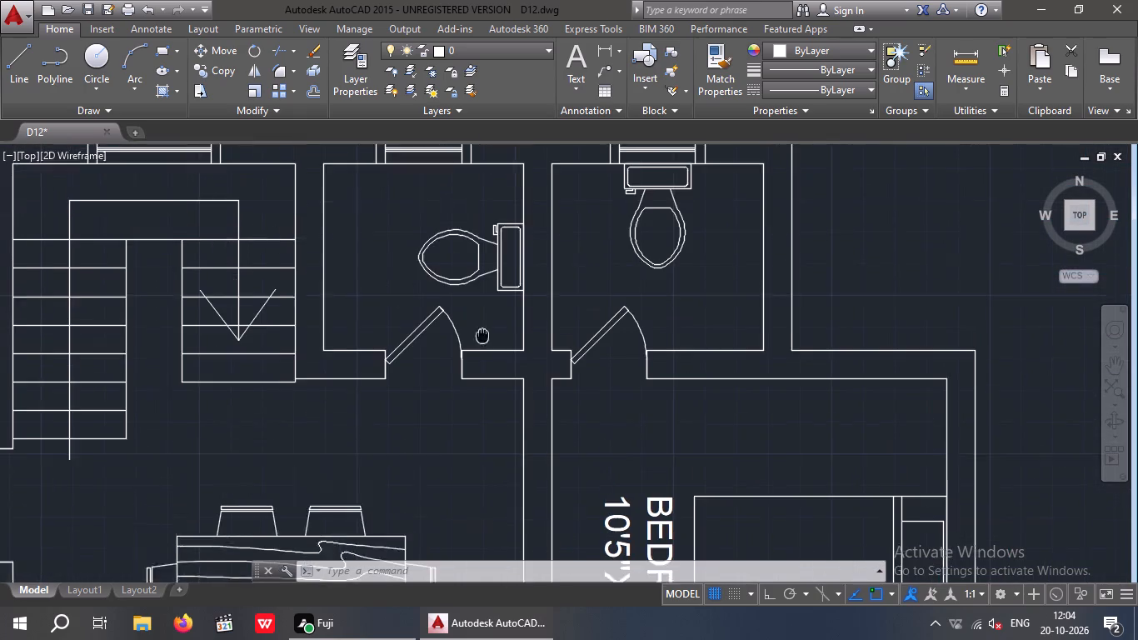
pyautogui.moveTo(482, 338); pyautogui.dragTo(482, 346, button='middle')
pyautogui.scroll(2, 464, 272)
pyautogui.moveTo(483, 397); pyautogui.dragTo(452, 337)
pyautogui.click(392, 223)
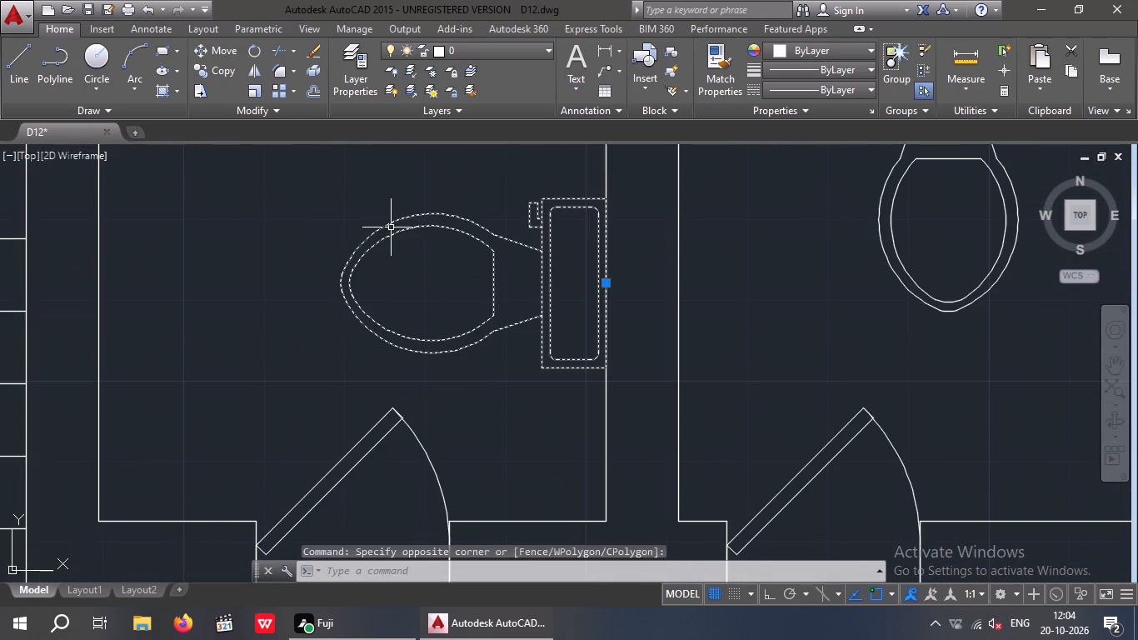
pyautogui.press('Delete')
# Measure the inside width of the bedroom's attached bathroom along its window wall with a linear dimension, without placing it.
pyautogui.scroll(-5, 402, 257)
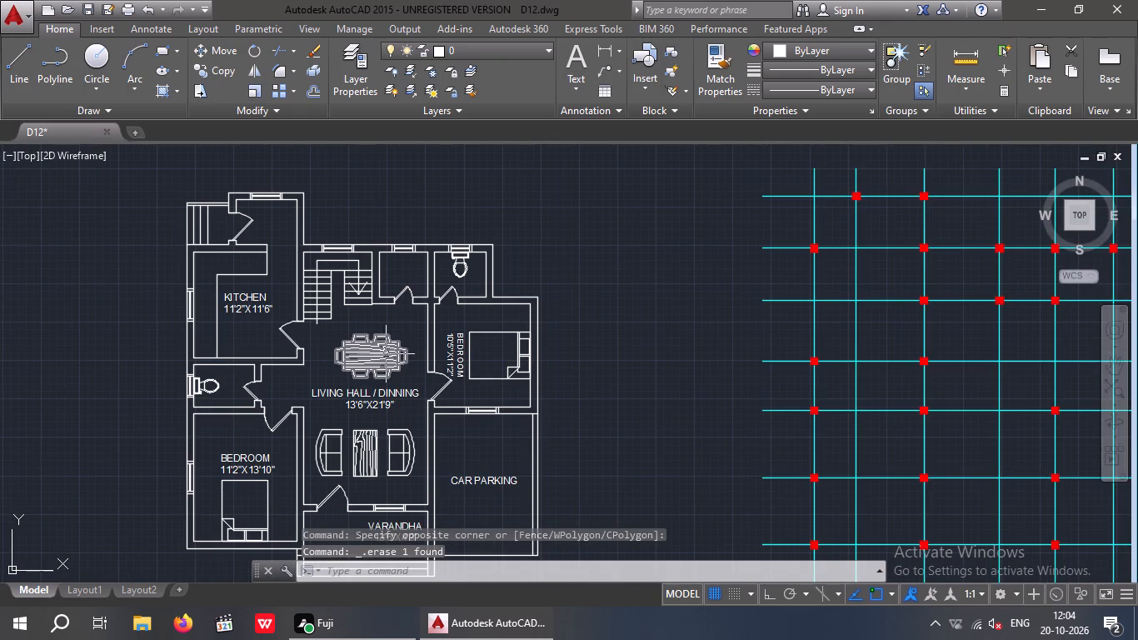
pyautogui.moveTo(380, 361); pyautogui.dragTo(390, 408, button='middle')
pyautogui.scroll(2, 405, 336)
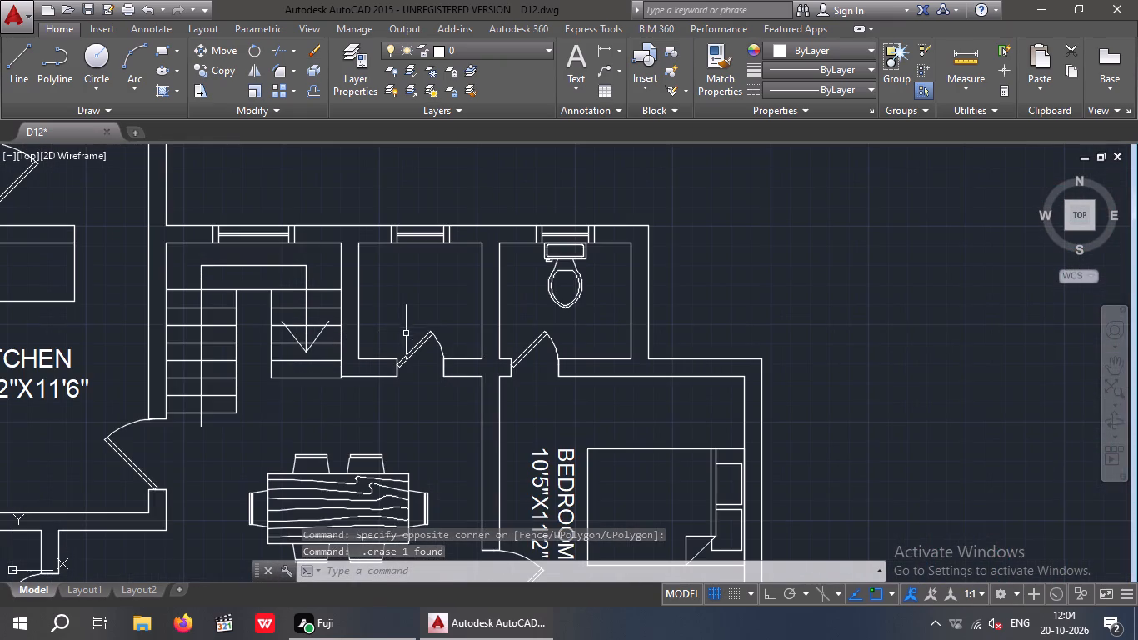
pyautogui.click(601, 51)
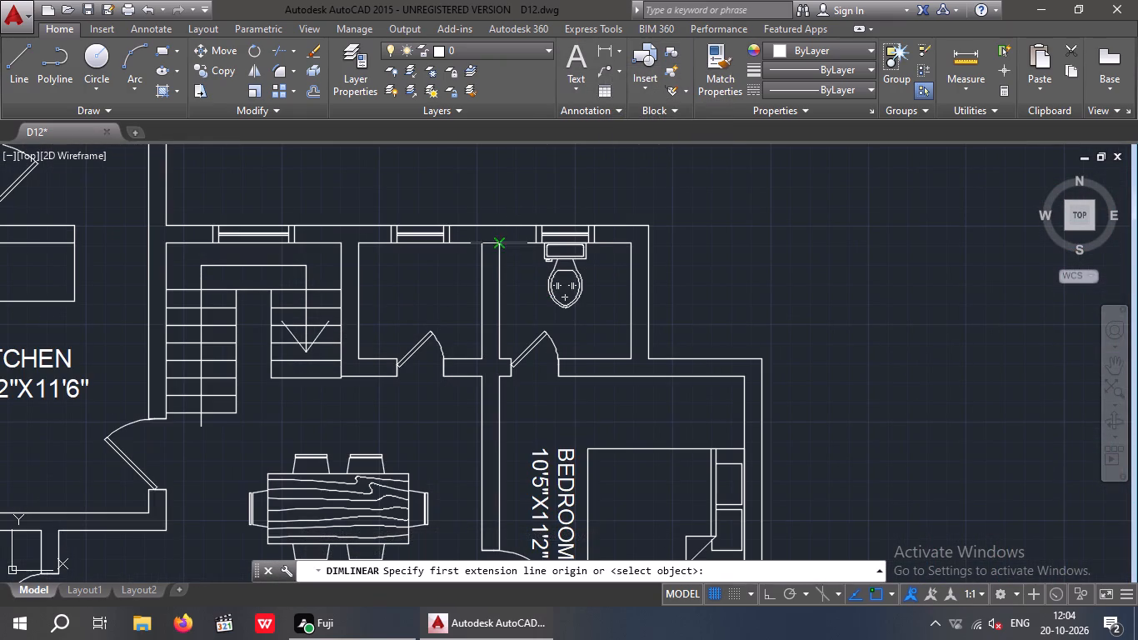
pyautogui.click(499, 245)
pyautogui.click(632, 244)
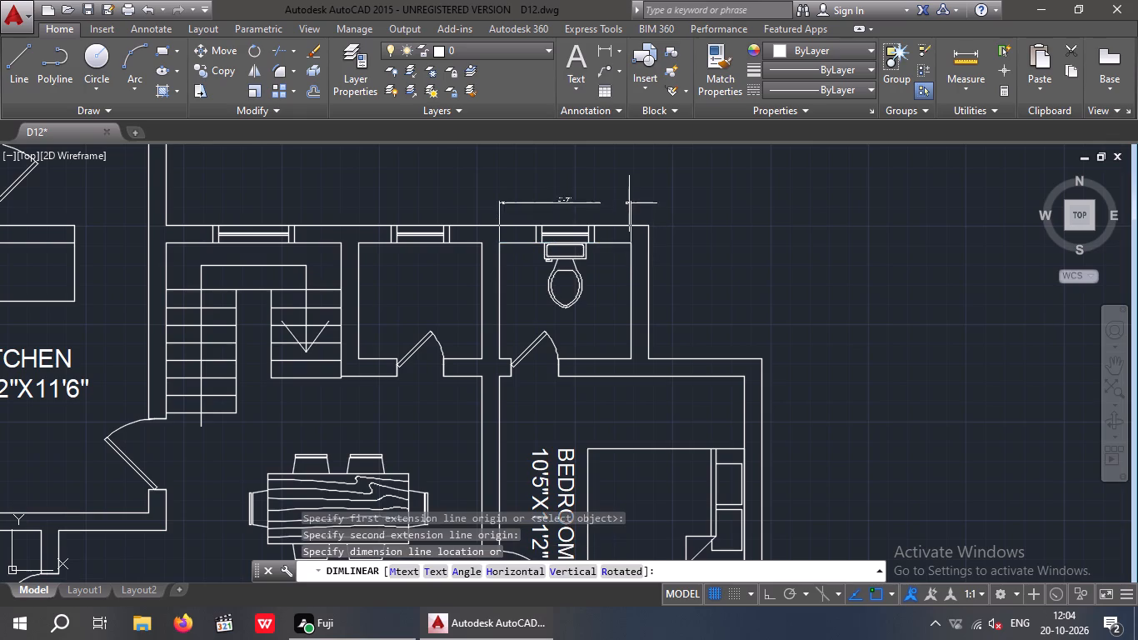
pyautogui.scroll(2, 629, 203)
pyautogui.press('space')
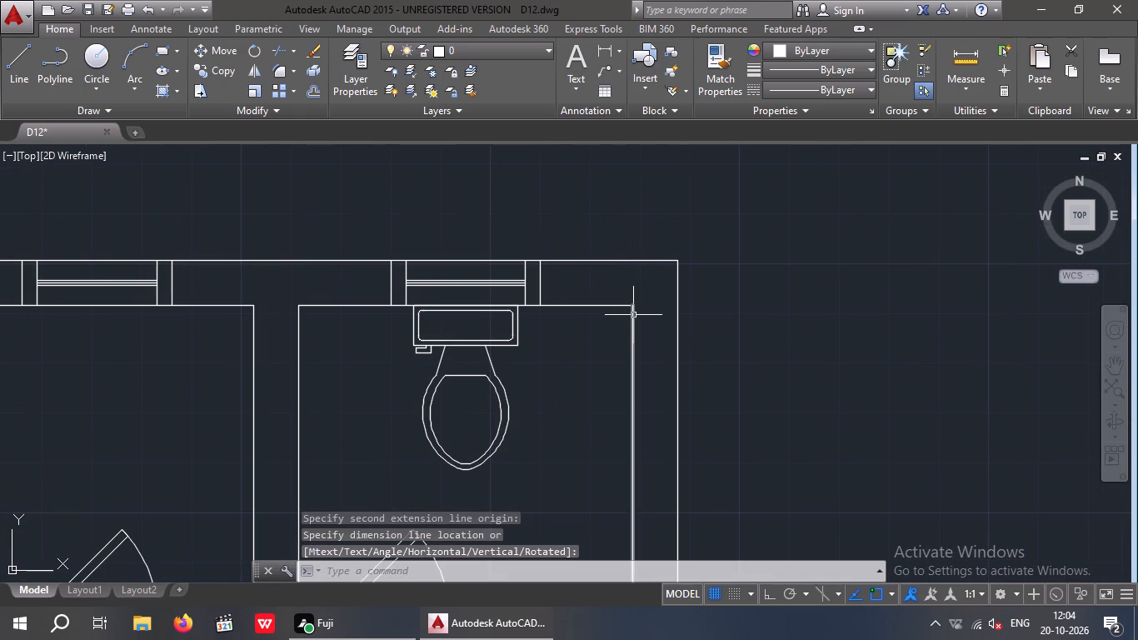
# Measure the inside depth of the bedroom's attached bathroom along its outer side wall with a linear dimension, without placing it.
pyautogui.press('space')
pyautogui.click(634, 307)
pyautogui.scroll(-2, 636, 306)
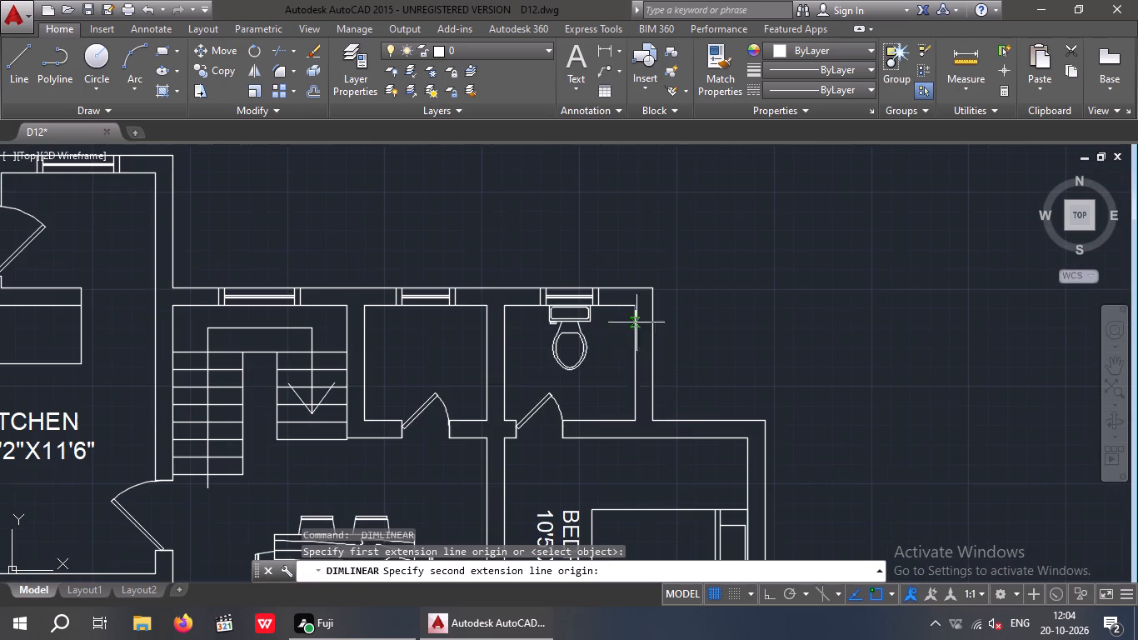
pyautogui.click(634, 419)
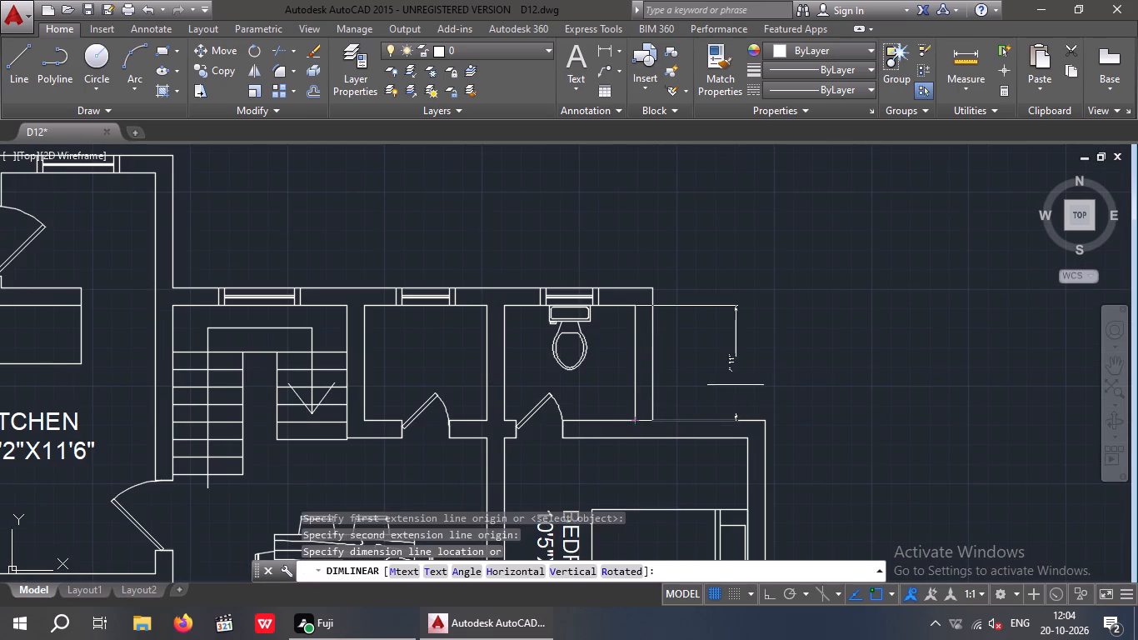
pyautogui.scroll(2, 732, 383)
pyautogui.press('space')
pyautogui.scroll(-3, 646, 336)
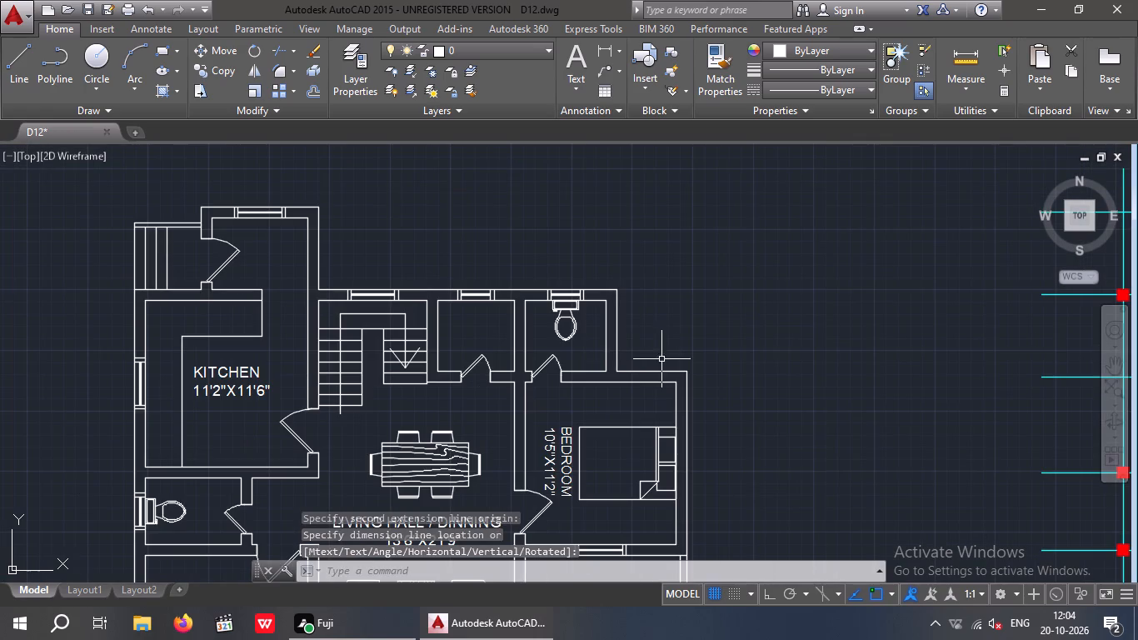
pyautogui.press('Escape')
pyautogui.press('Escape')
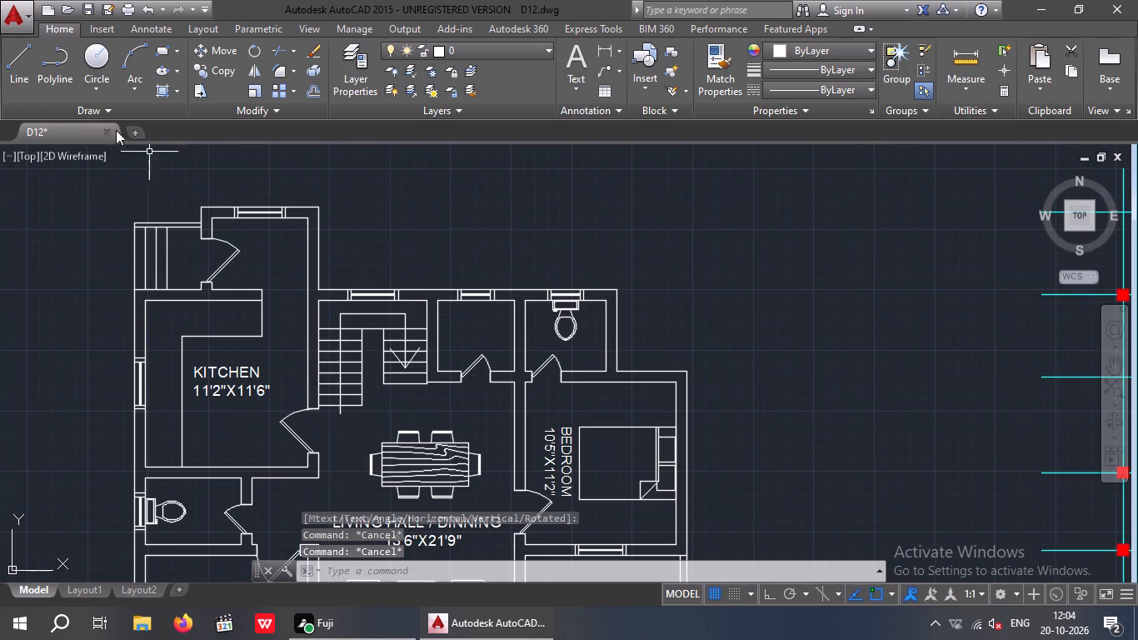
# Add a two-line label reading T/W and 5'7"X4'11" with 7" text height in the empty space outside the attached bathroom's window wall.
pyautogui.click(578, 58)
pyautogui.moveTo(581, 205); pyautogui.dragTo(601, 234)
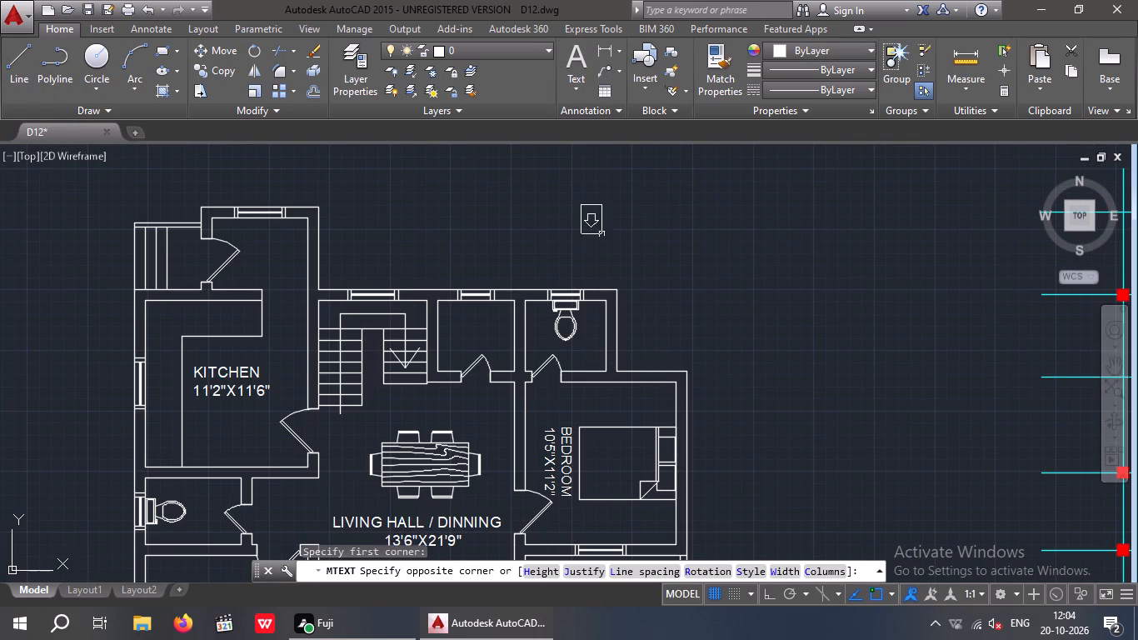
pyautogui.click(989, 281)
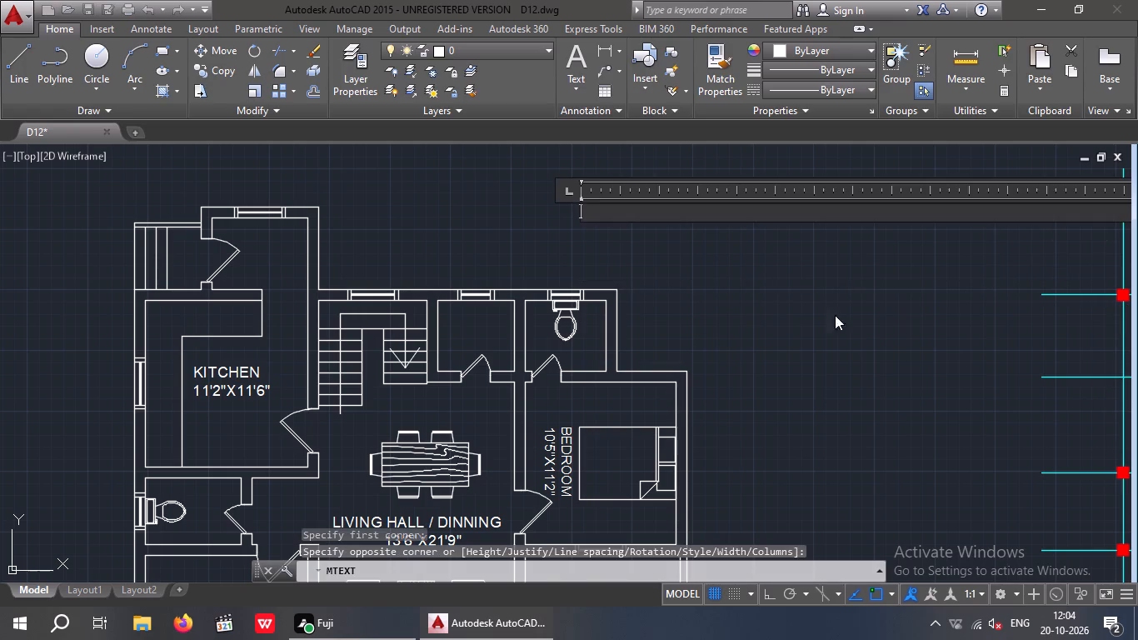
pyautogui.click(189, 76)
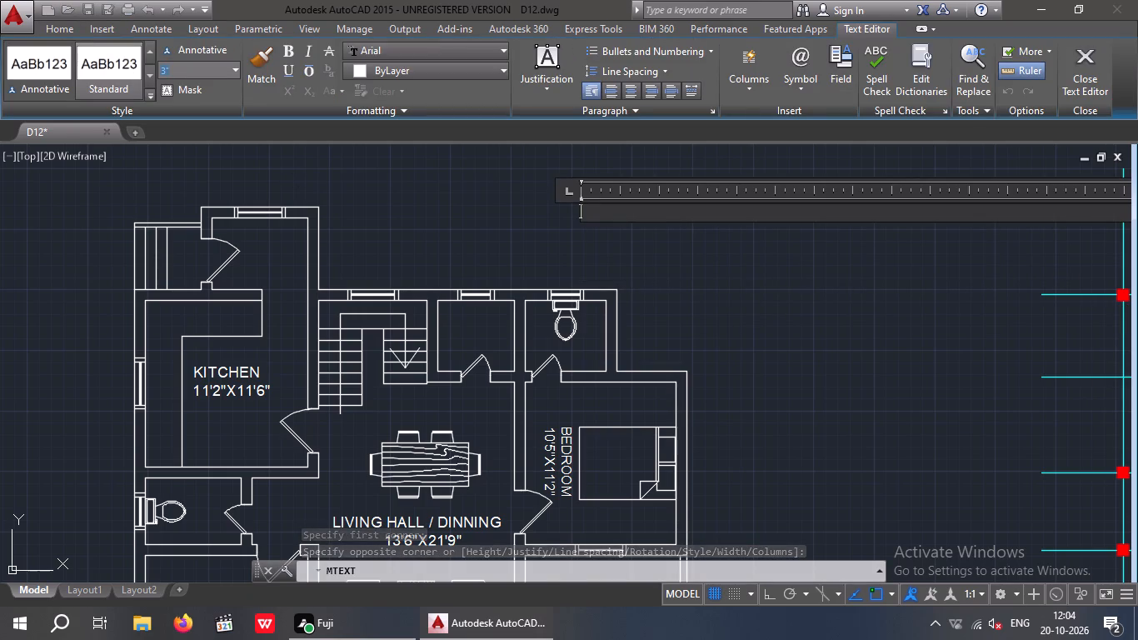
pyautogui.press('8')
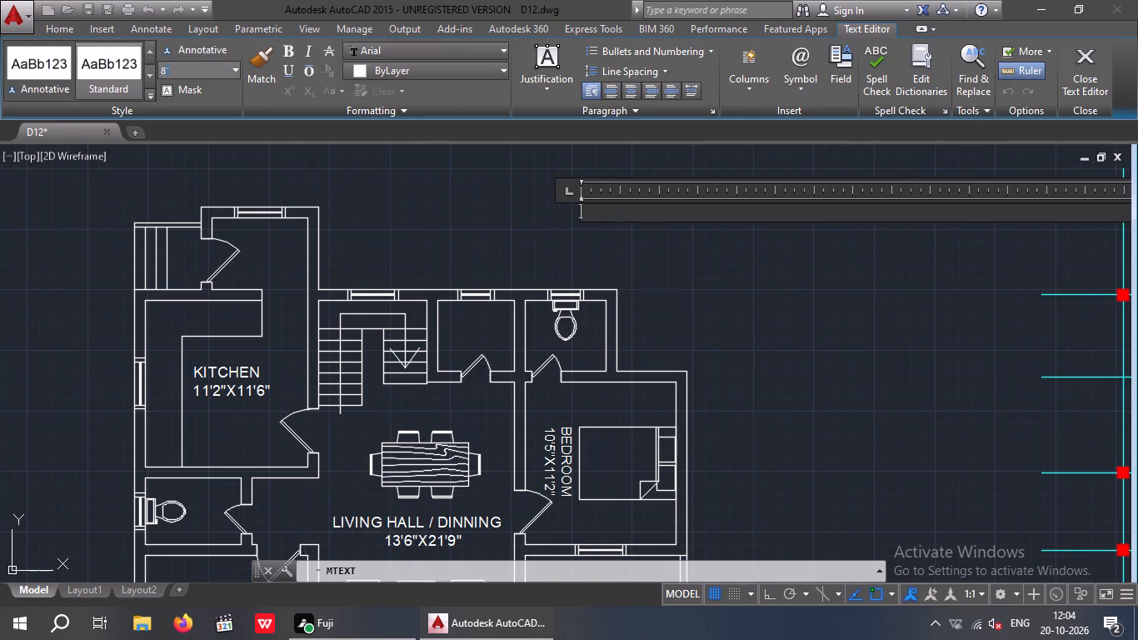
pyautogui.hotkey('shift', '"')
pyautogui.press('BackSpace')
pyautogui.press('BackSpace')
pyautogui.press('7')
pyautogui.hotkey('shift', '"')
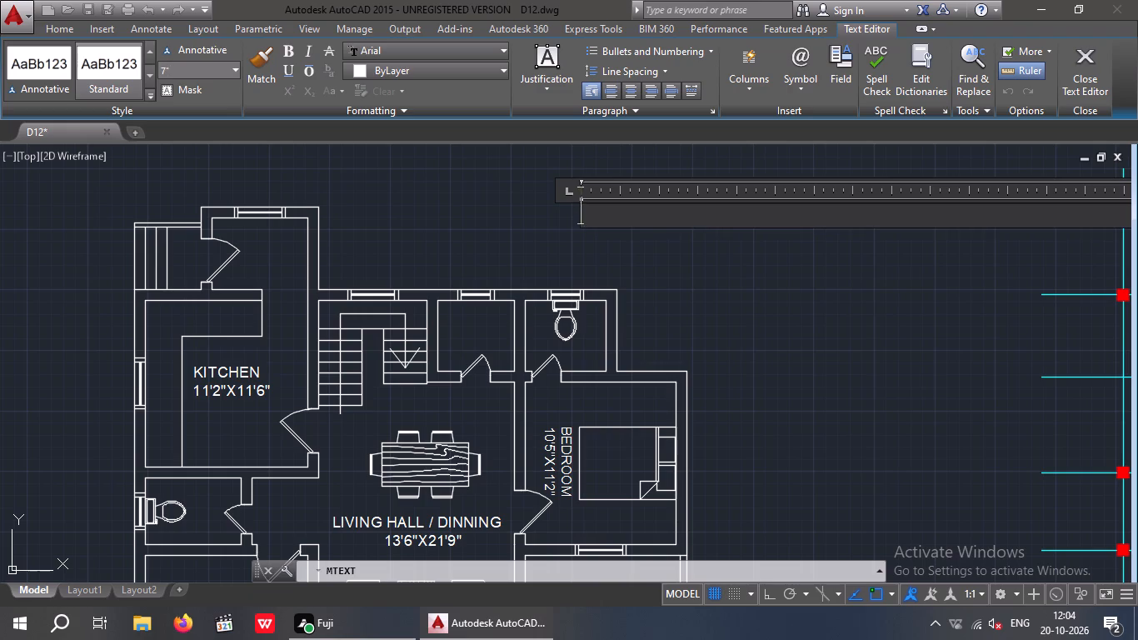
pyautogui.press('Return')
pyautogui.press('t')
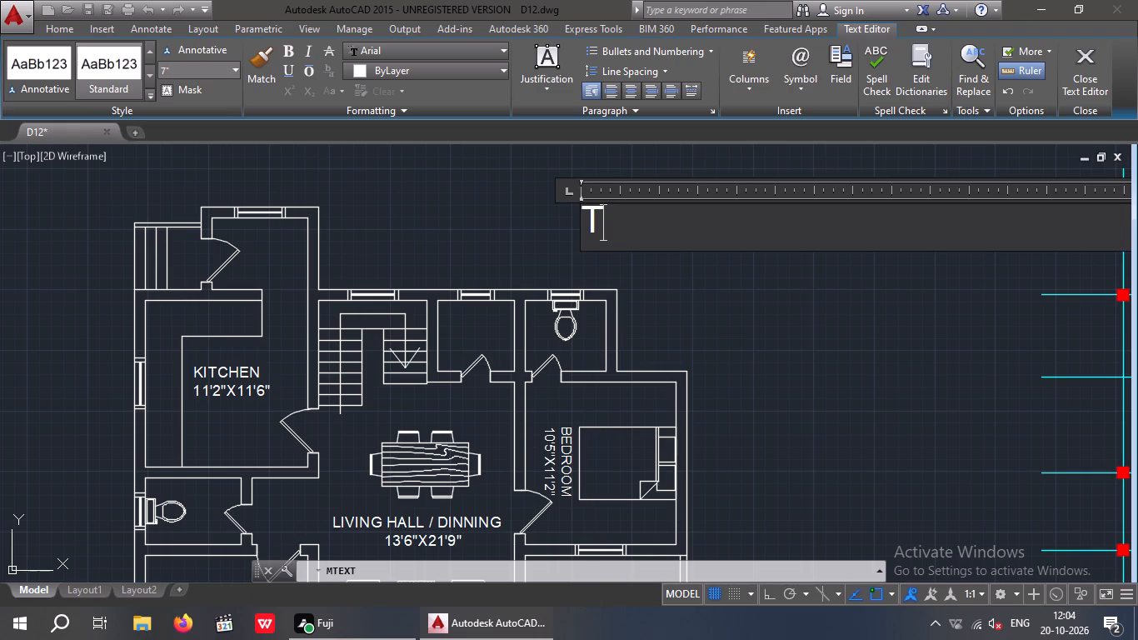
pyautogui.press('/')
pyautogui.press('w')
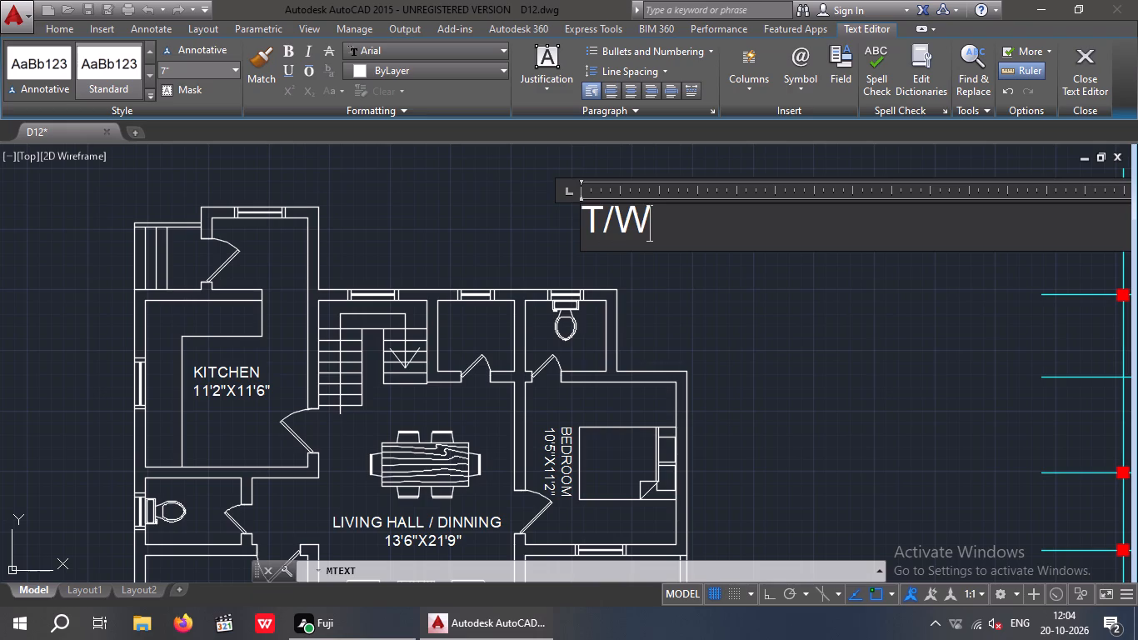
pyautogui.press('Return')
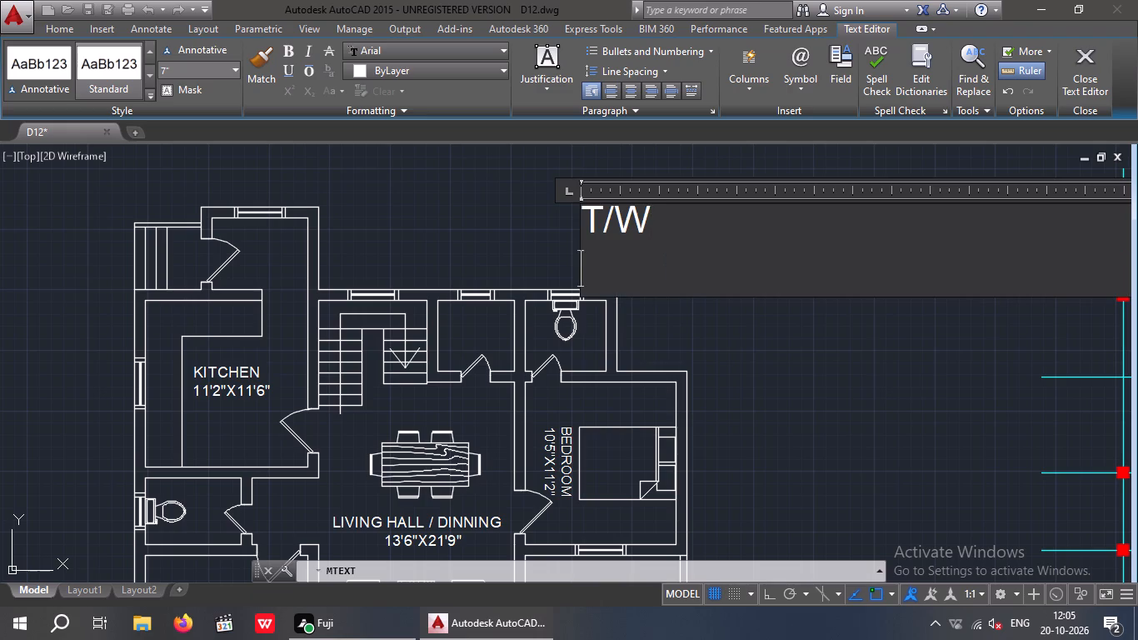
pyautogui.press('5')
pyautogui.write('\'7"')
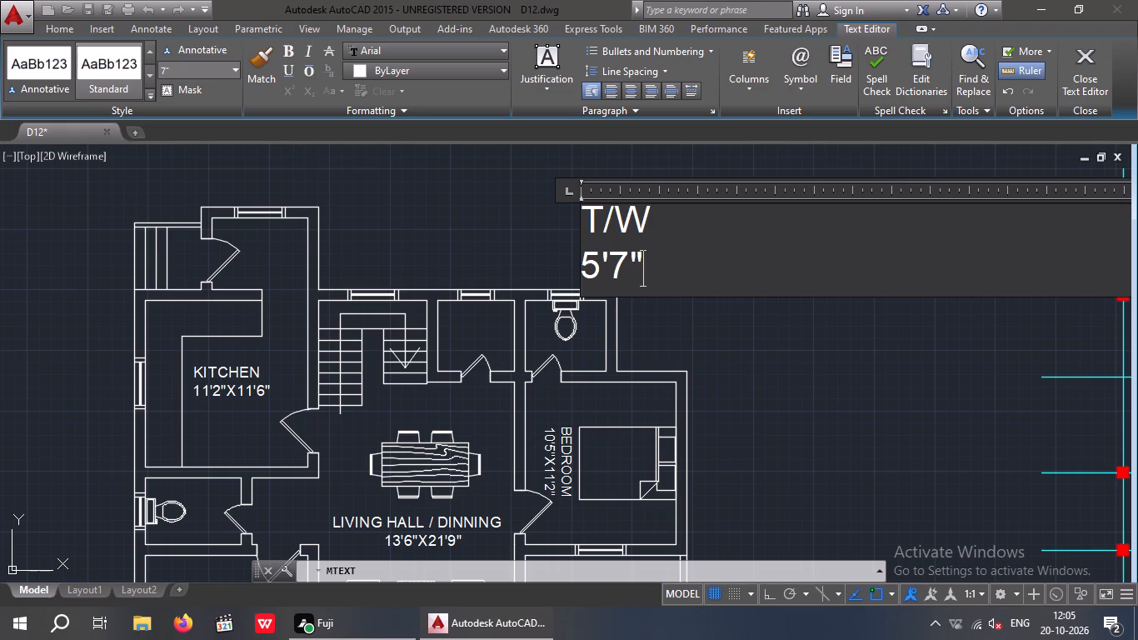
pyautogui.press('x')
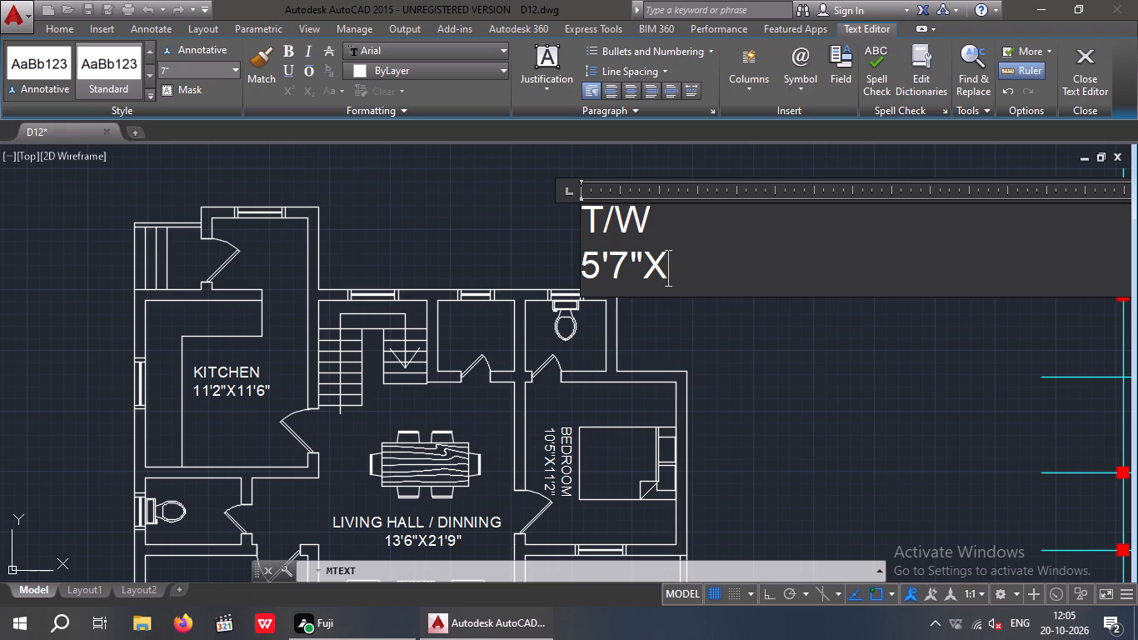
pyautogui.press('4')
pyautogui.write('\'11"')
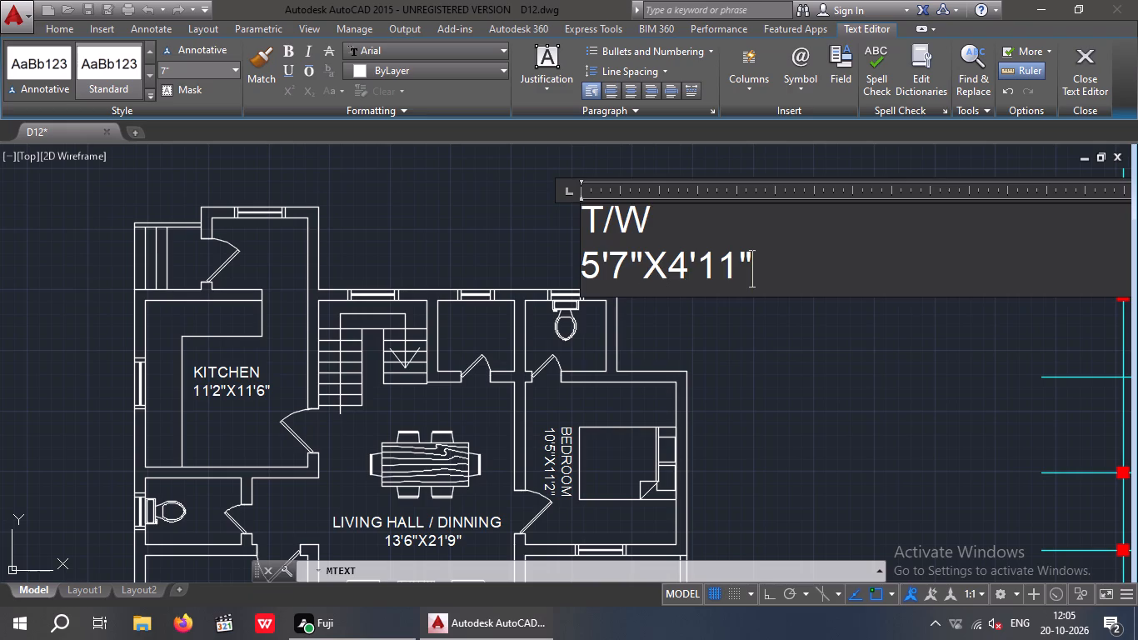
pyautogui.click(532, 227)
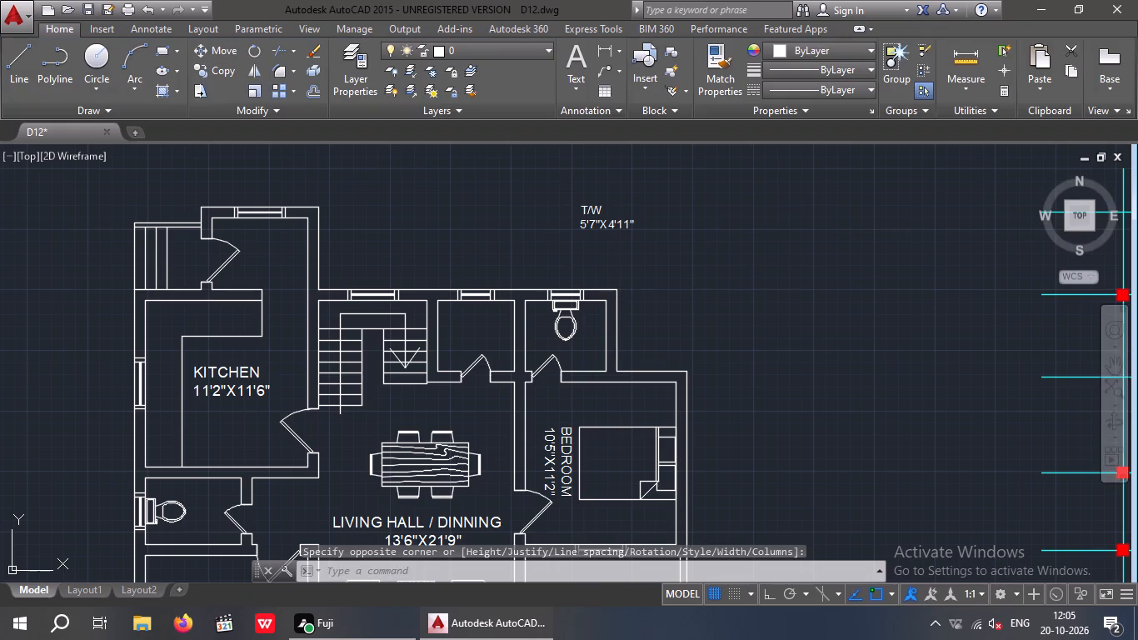
# Measure the attached bathroom's inside depth along its outer side wall once more, without placing the dimension.
pyautogui.click(605, 48)
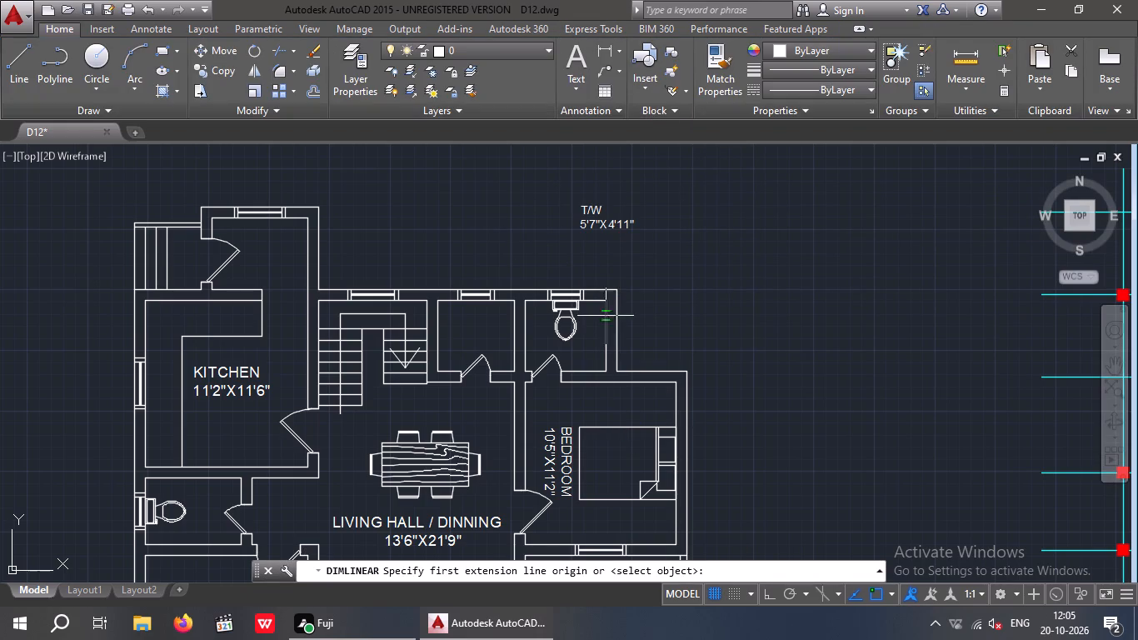
pyautogui.scroll(-1, 606, 313)
pyautogui.scroll(1, 607, 312)
pyautogui.moveTo(606, 302); pyautogui.dragTo(606, 324)
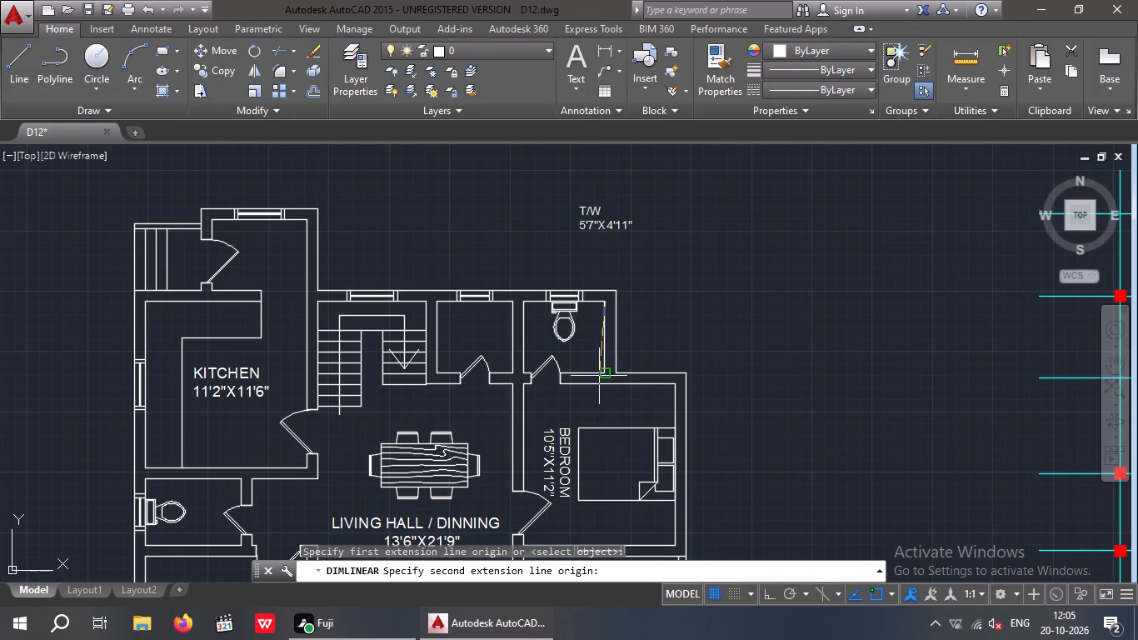
pyautogui.click(604, 377)
pyautogui.scroll(2, 701, 360)
pyautogui.scroll(-3, 701, 360)
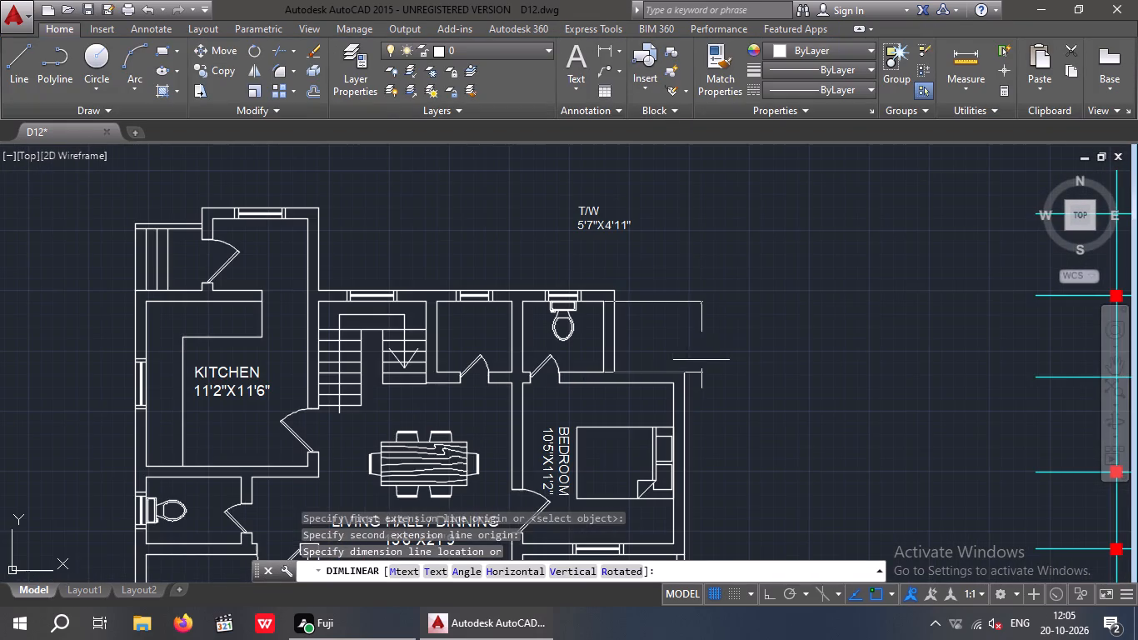
pyautogui.press('Escape')
pyautogui.press('Escape')
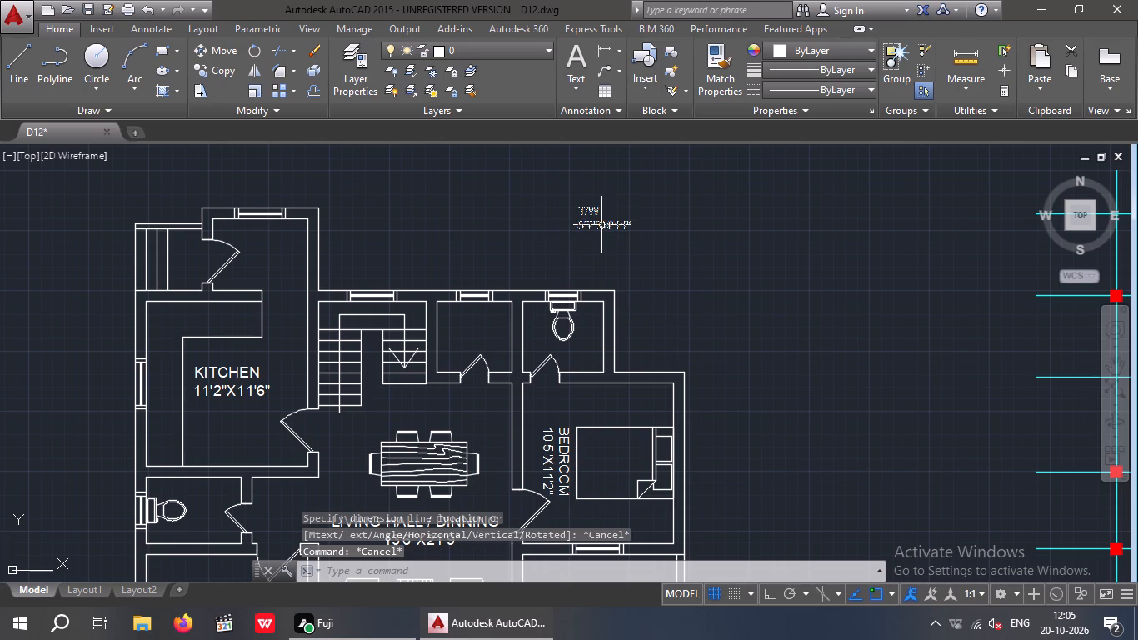
# Indent the T/W line of the attached bathroom's label with four leading spaces, centring it over the size line.
pyautogui.doubleClick(601, 225)
pyautogui.scroll(3, 611, 216)
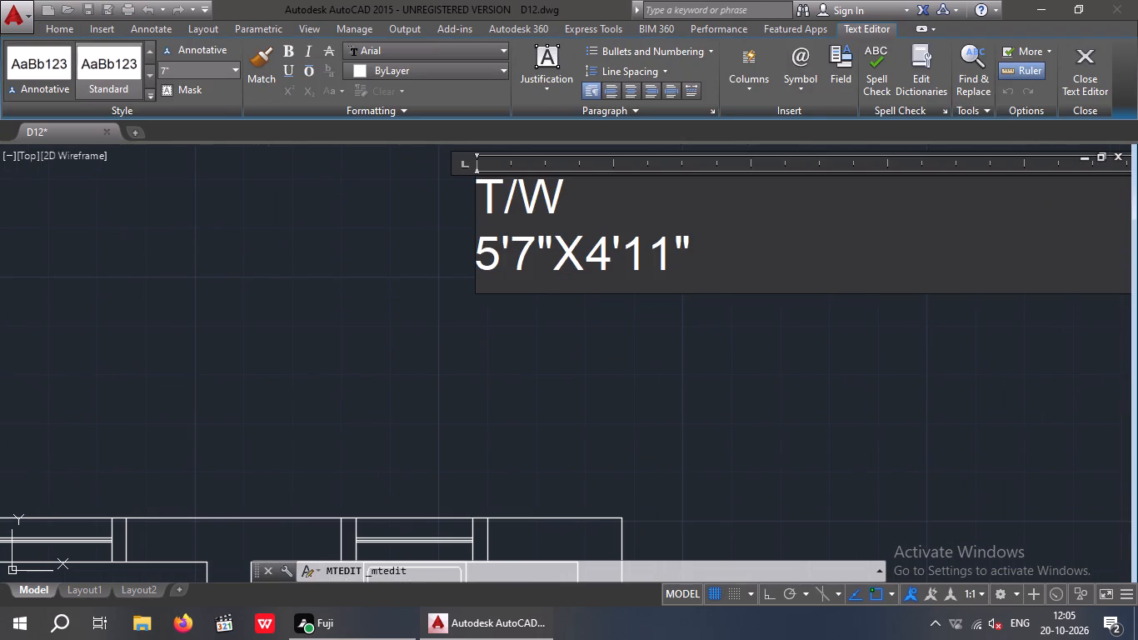
pyautogui.click(483, 215)
pyautogui.press('space')
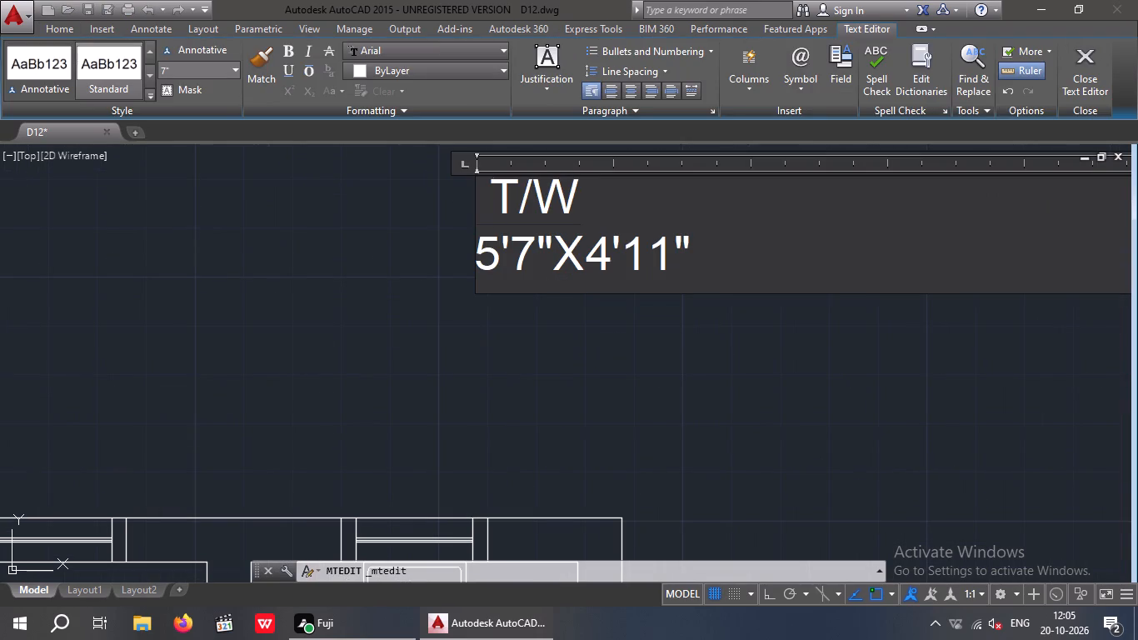
pyautogui.press('space')
pyautogui.press('space')
pyautogui.press('space')
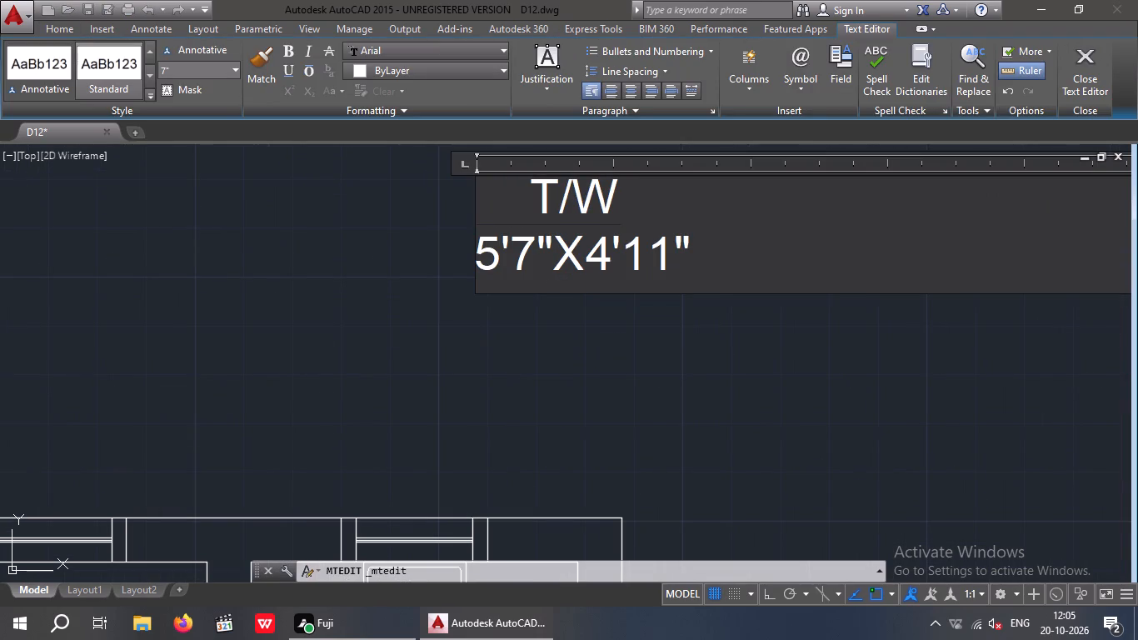
pyautogui.click(514, 337)
# Move the T/W label into the bedroom's attached bathroom, just below the toilet and beside the door.
pyautogui.moveTo(683, 192); pyautogui.dragTo(497, 358)
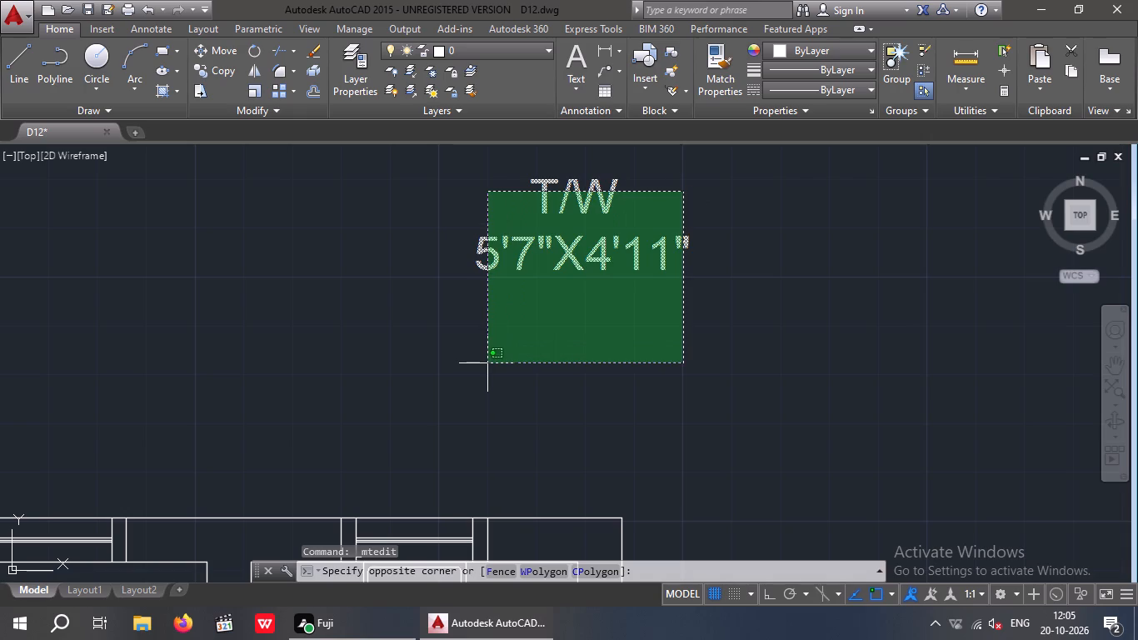
pyautogui.click(487, 363)
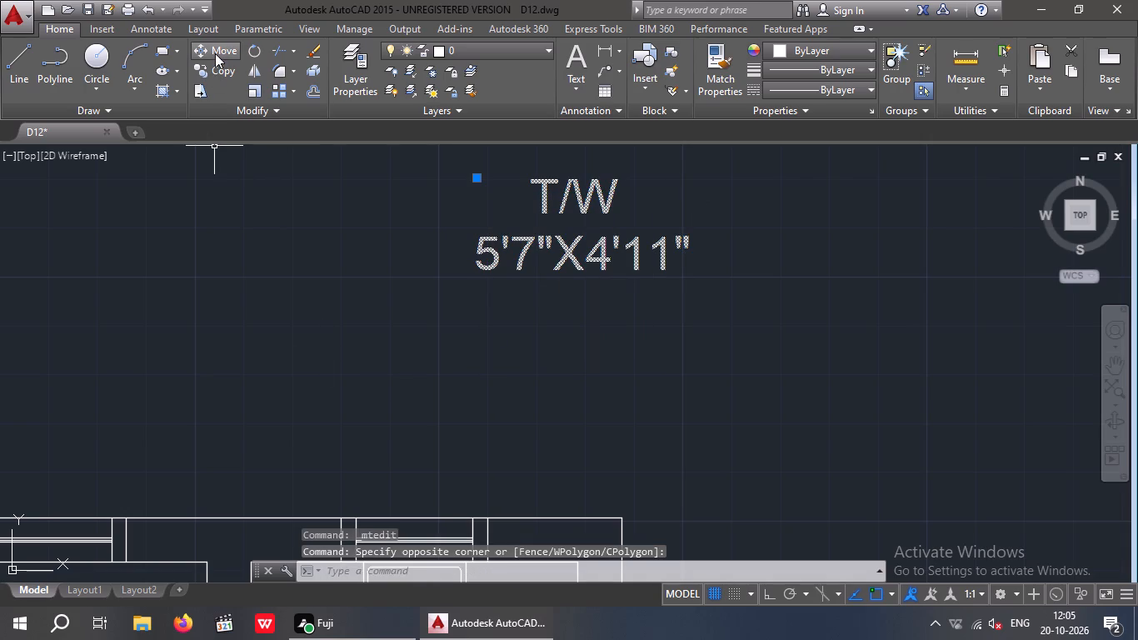
pyautogui.click(215, 52)
pyautogui.click(482, 273)
pyautogui.scroll(-3, 478, 290)
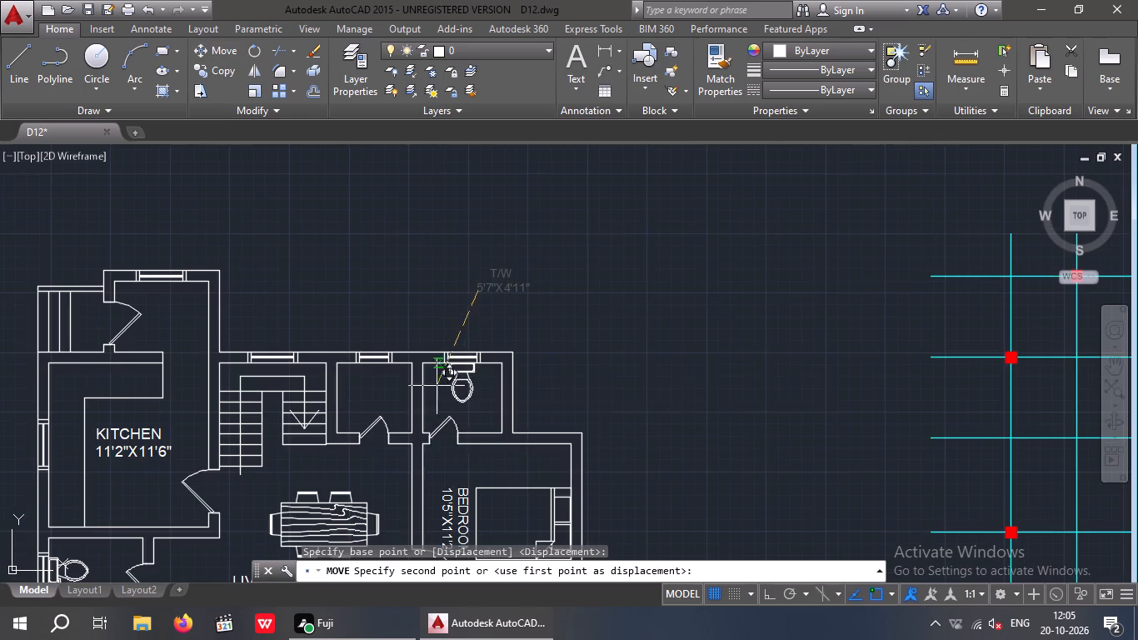
pyautogui.scroll(4, 441, 432)
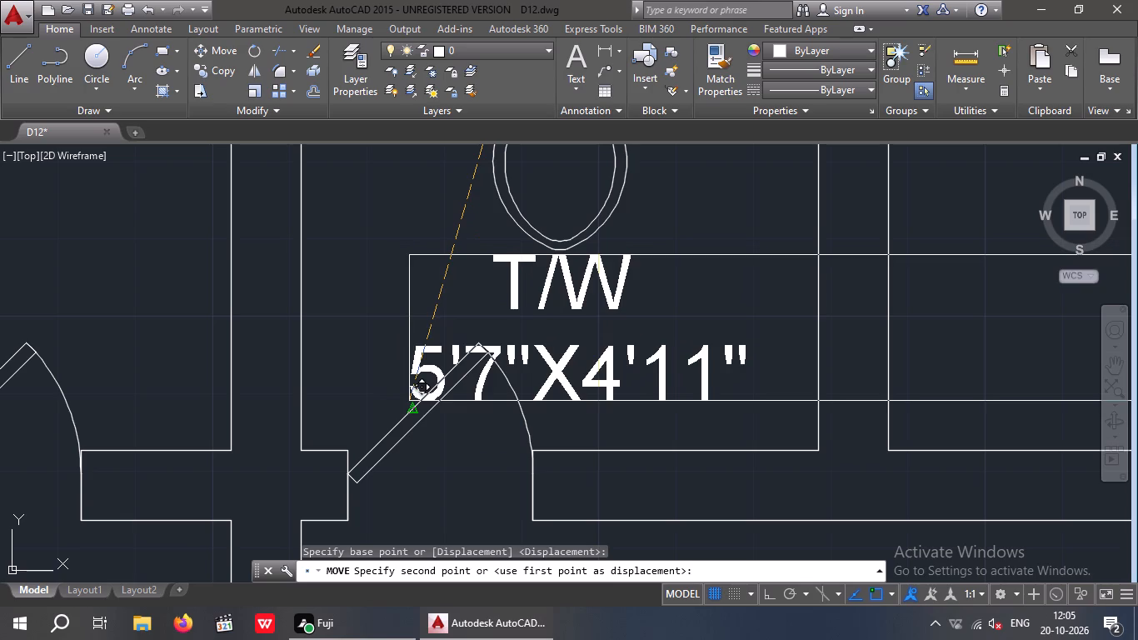
pyautogui.click(407, 403)
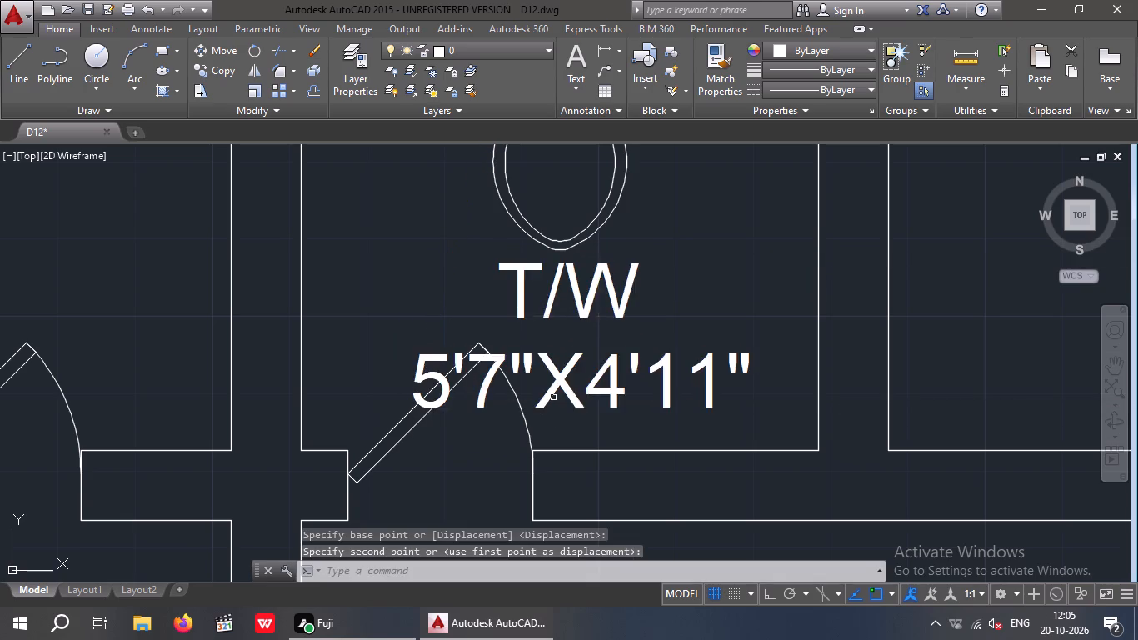
# Reduce the text height of both lines of the attached bathroom's T/W label to 5".
pyautogui.doubleClick(558, 386)
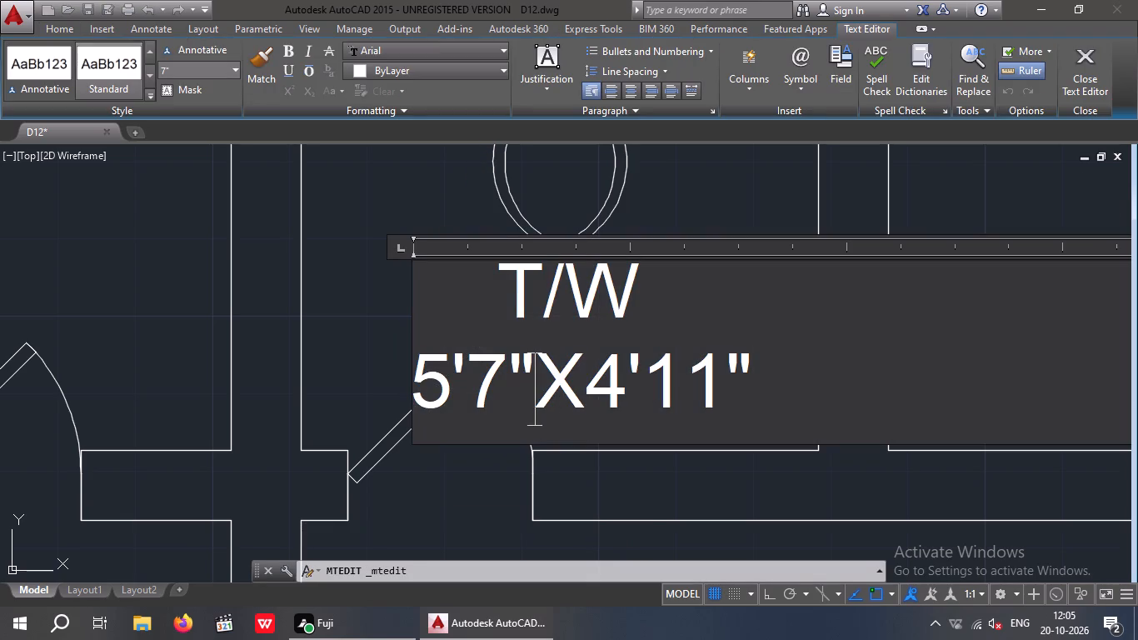
pyautogui.moveTo(763, 369); pyautogui.dragTo(460, 353)
pyautogui.moveTo(751, 369); pyautogui.dragTo(410, 339)
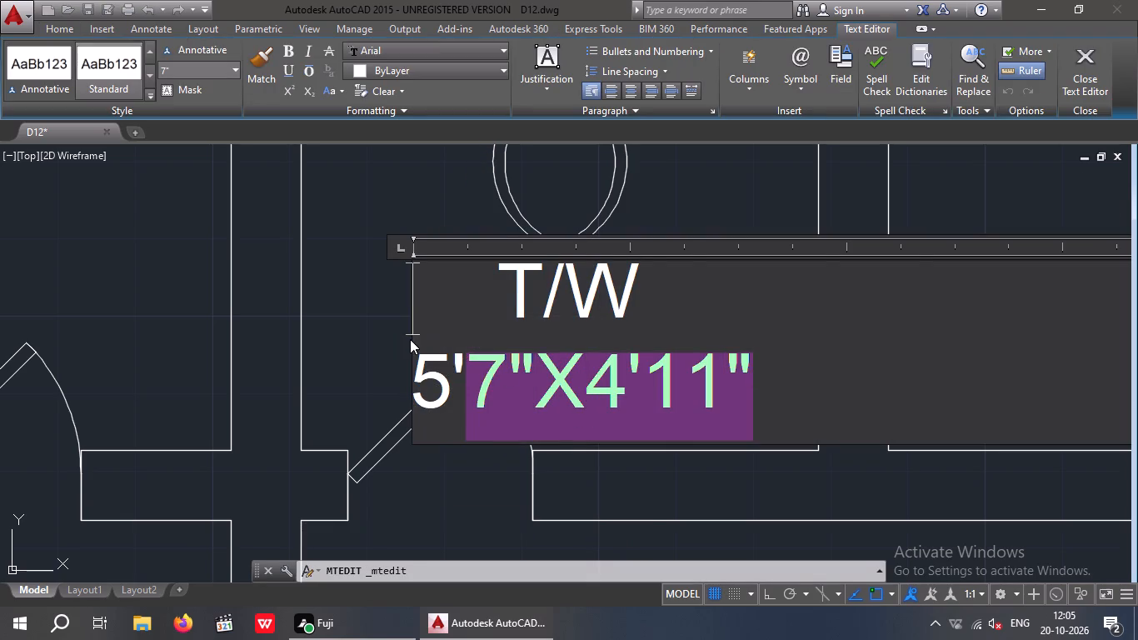
pyautogui.moveTo(410, 339); pyautogui.dragTo(410, 337)
pyautogui.hotkey('ctrl', 'z')
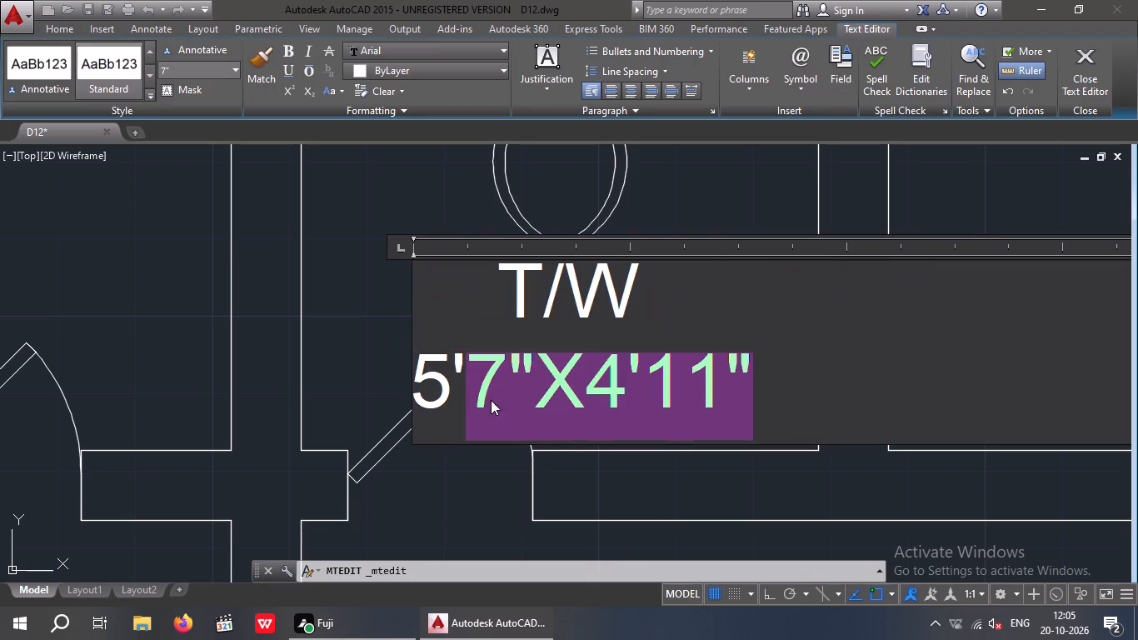
pyautogui.press('Escape')
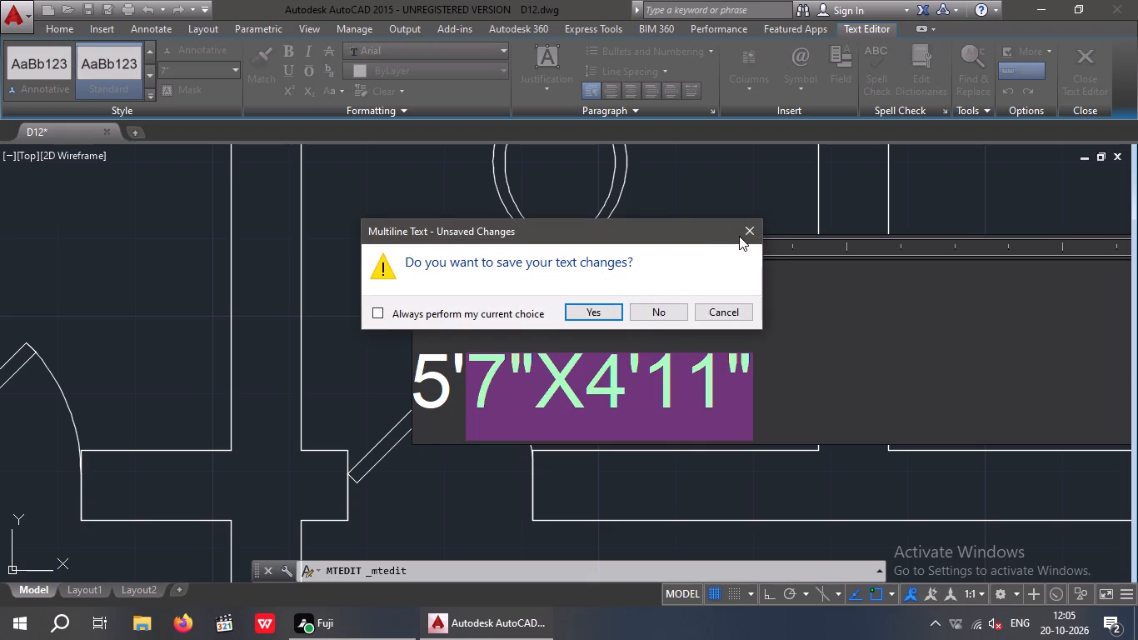
pyautogui.click(741, 234)
pyautogui.click(776, 354)
pyautogui.moveTo(770, 360); pyautogui.dragTo(559, 357)
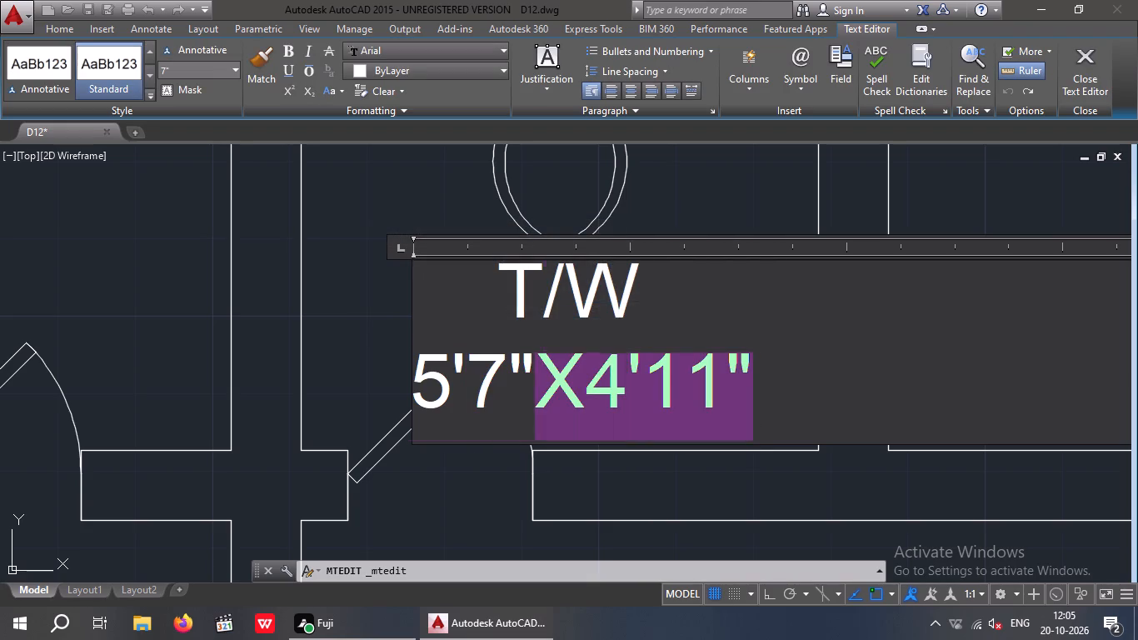
pyautogui.moveTo(559, 357); pyautogui.dragTo(507, 297)
pyautogui.click(181, 72)
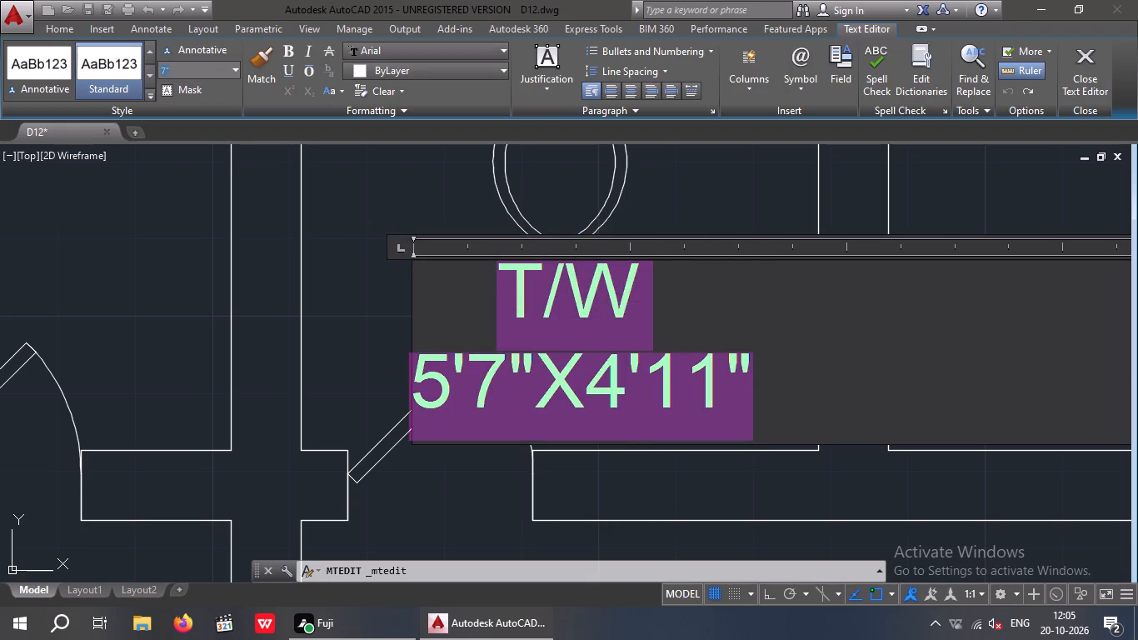
pyautogui.press('5')
pyautogui.hotkey('shift', '"')
pyautogui.press('Return')
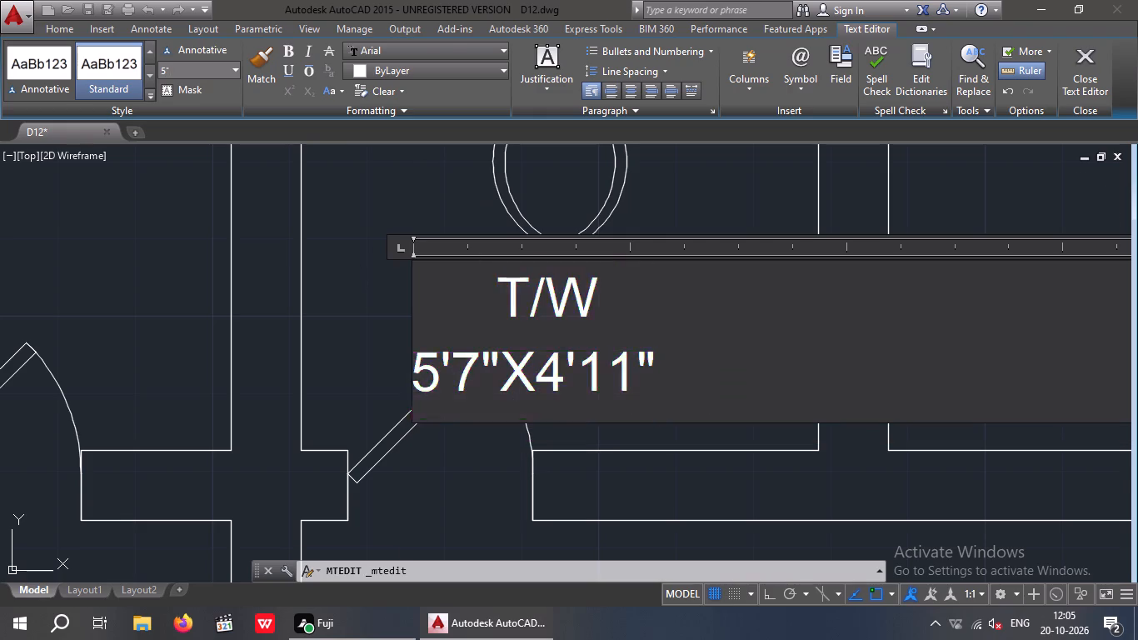
pyautogui.click(355, 258)
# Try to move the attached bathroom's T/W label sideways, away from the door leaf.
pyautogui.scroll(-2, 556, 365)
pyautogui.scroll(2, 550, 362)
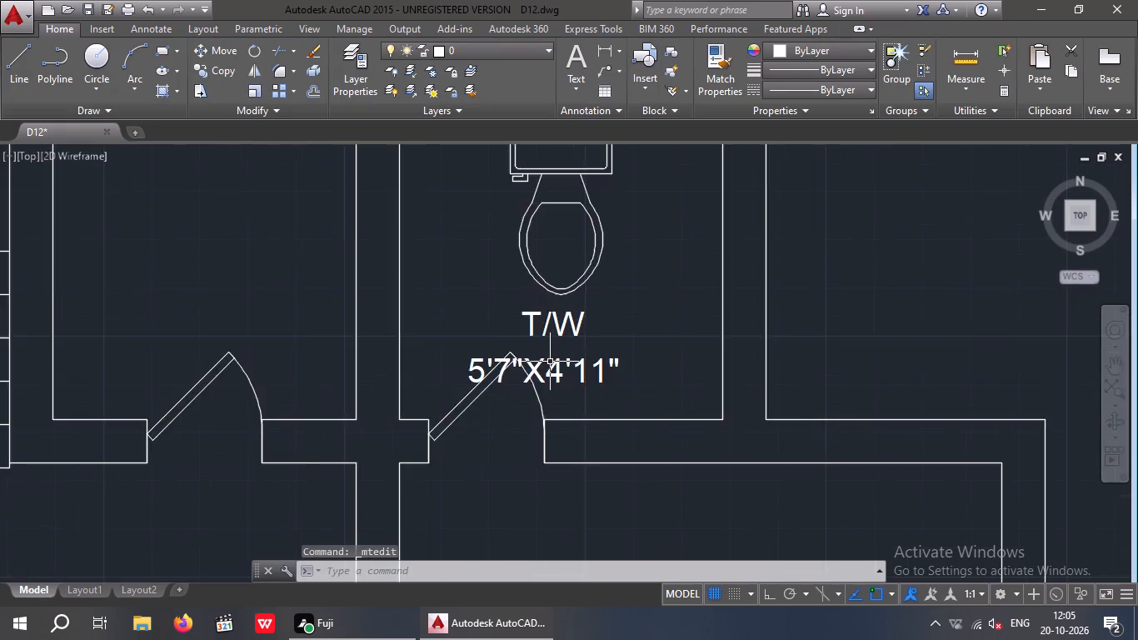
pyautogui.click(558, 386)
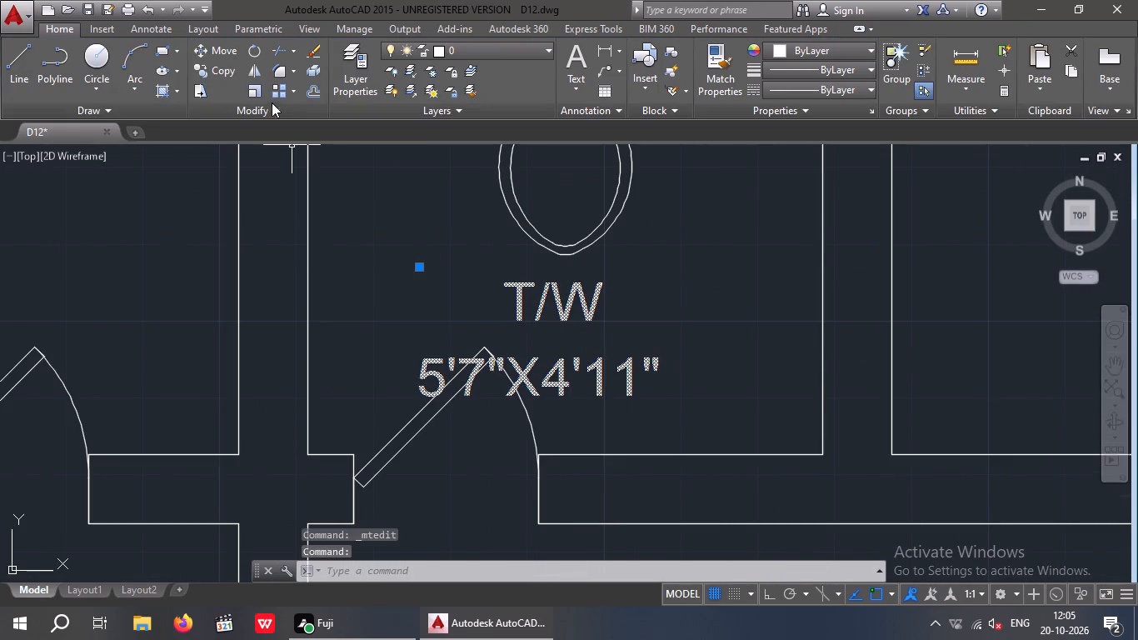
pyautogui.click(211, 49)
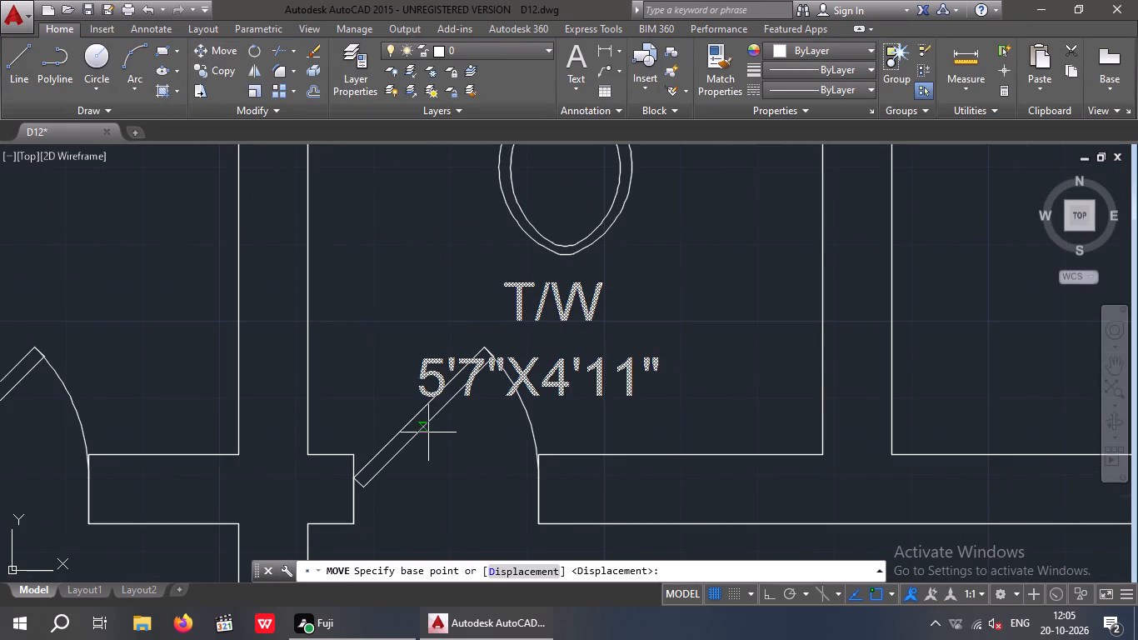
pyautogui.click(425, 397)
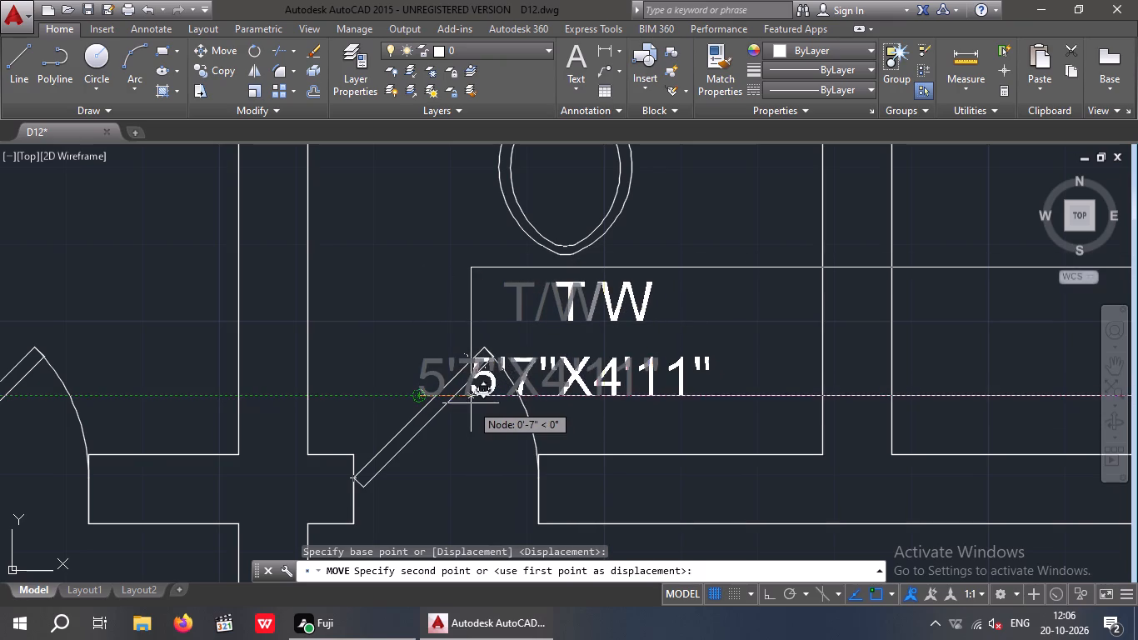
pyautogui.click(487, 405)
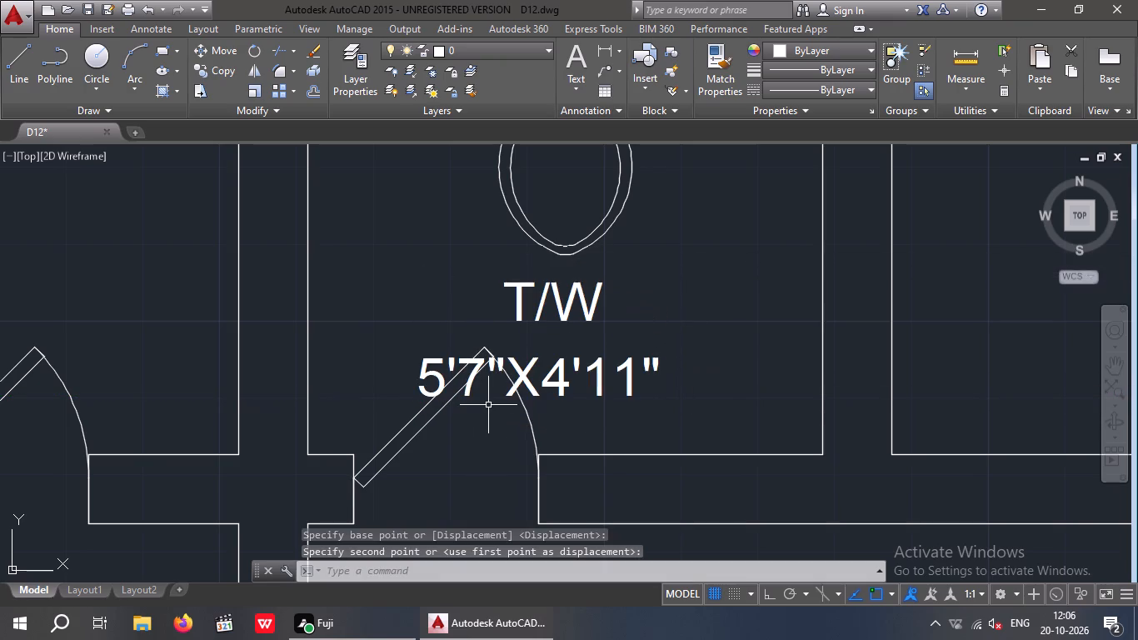
# Set the attached bathroom's door to the Open 90º position.
pyautogui.click(413, 437)
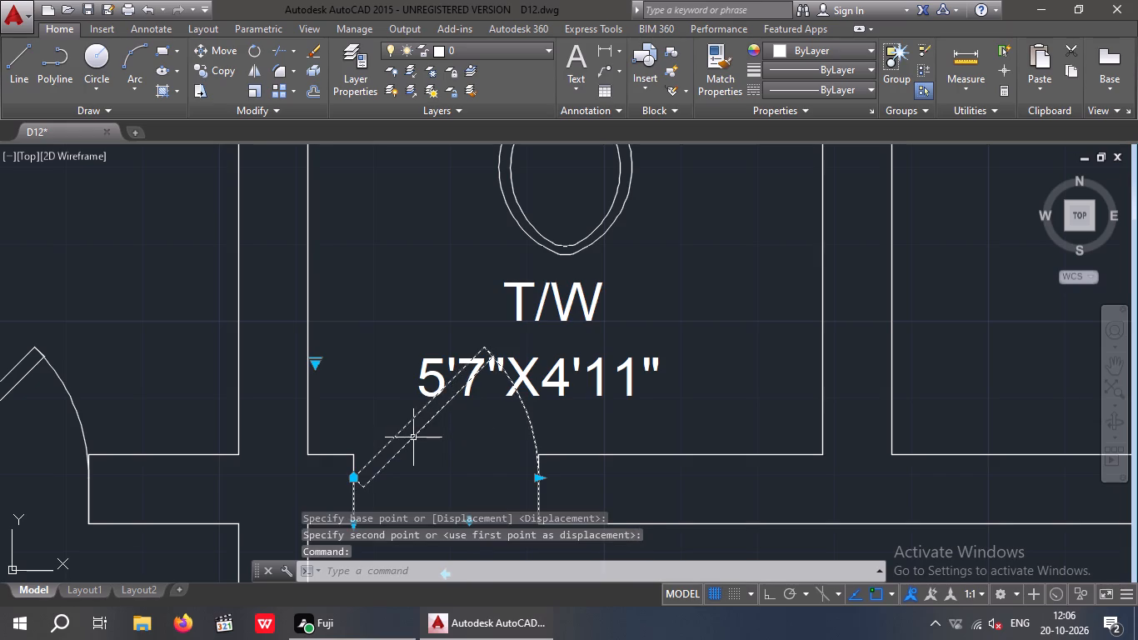
pyautogui.click(316, 364)
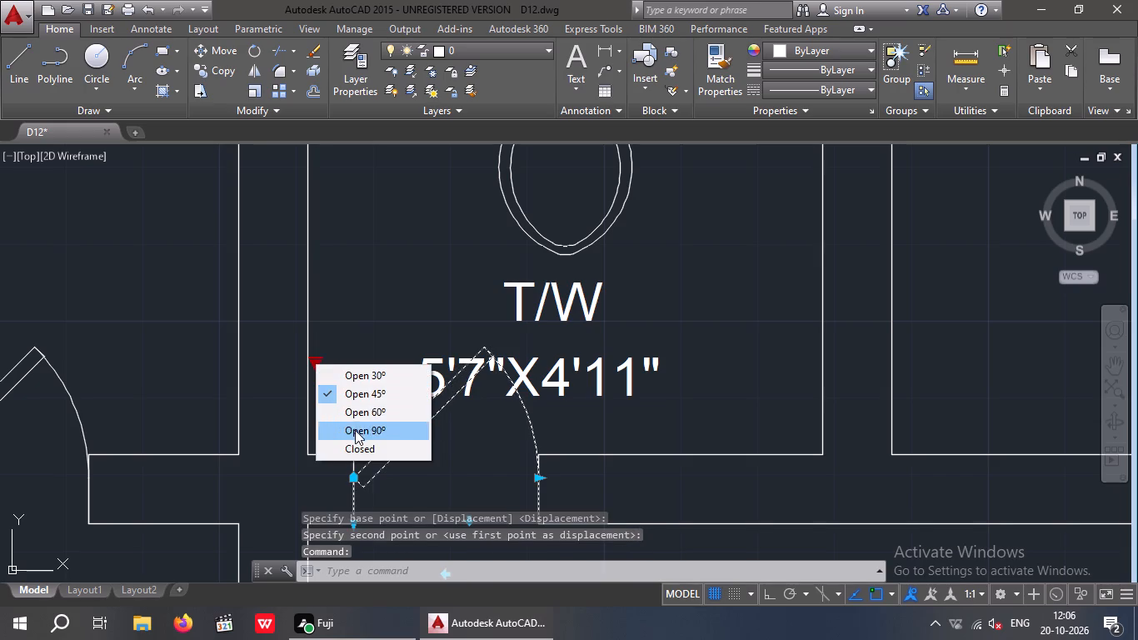
pyautogui.click(357, 429)
pyautogui.press('Escape')
# Add a 7" high text label reading PUJA / ROOM / 5'7"X4'11" in the small room between the staircase and the attached bathroom.
pyautogui.scroll(-3, 431, 417)
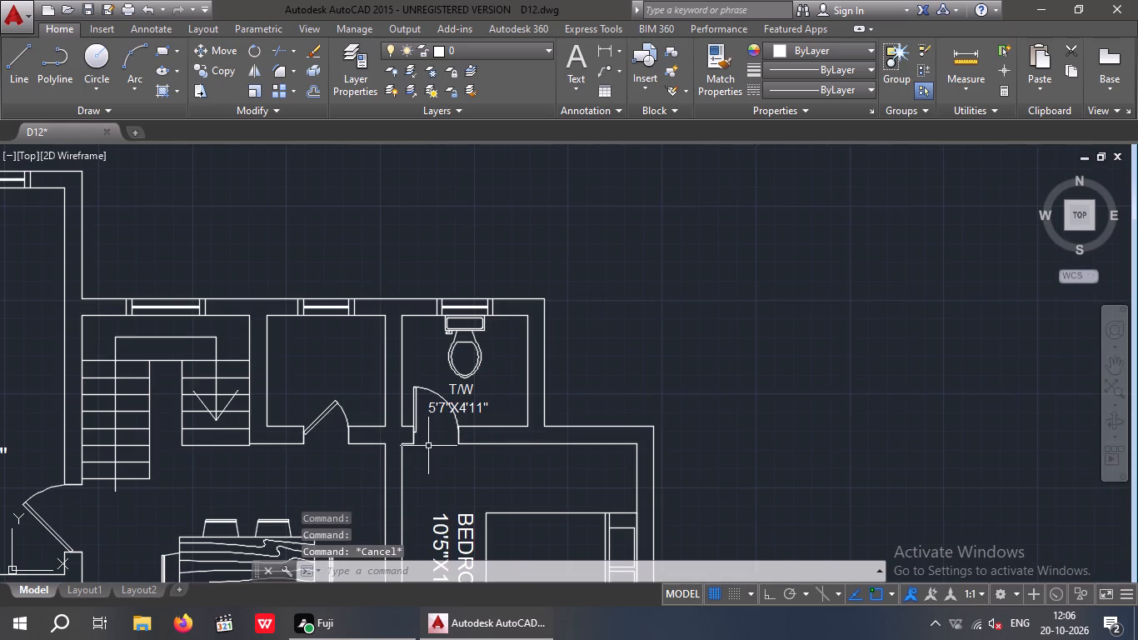
pyautogui.moveTo(419, 440); pyautogui.dragTo(510, 457, button='middle')
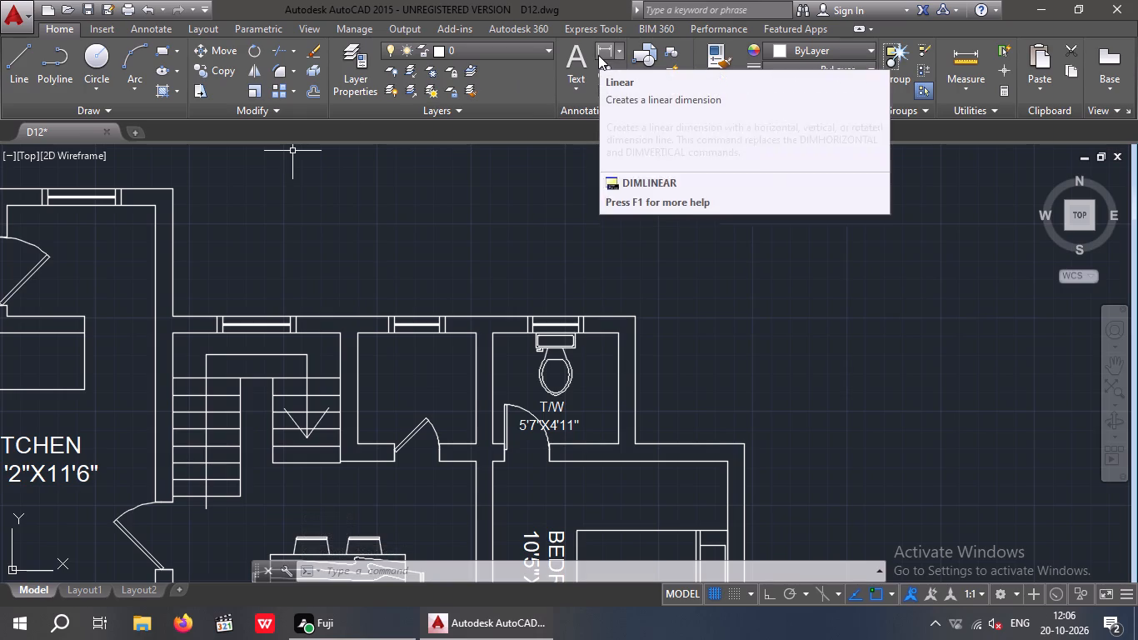
pyautogui.click(570, 67)
pyautogui.click(382, 369)
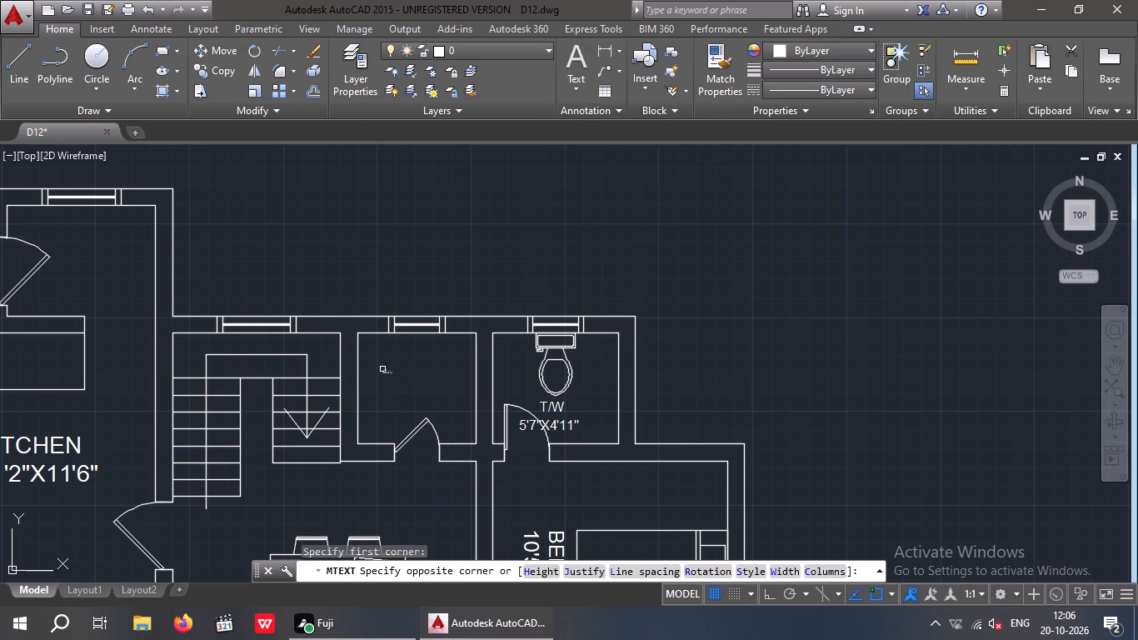
pyautogui.click(970, 432)
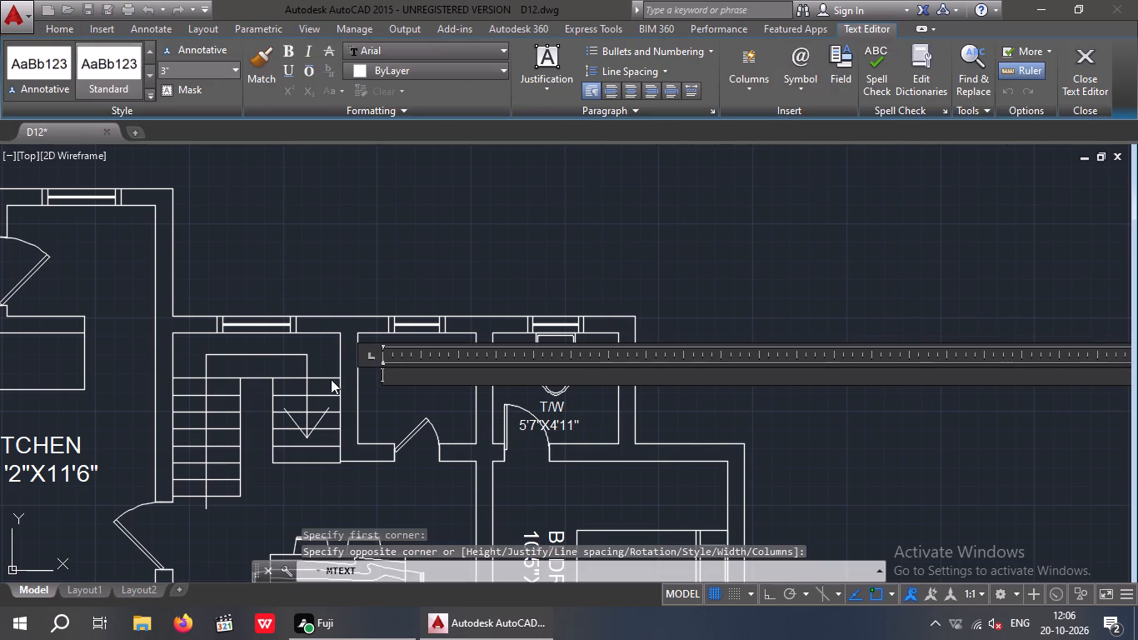
pyautogui.click(172, 72)
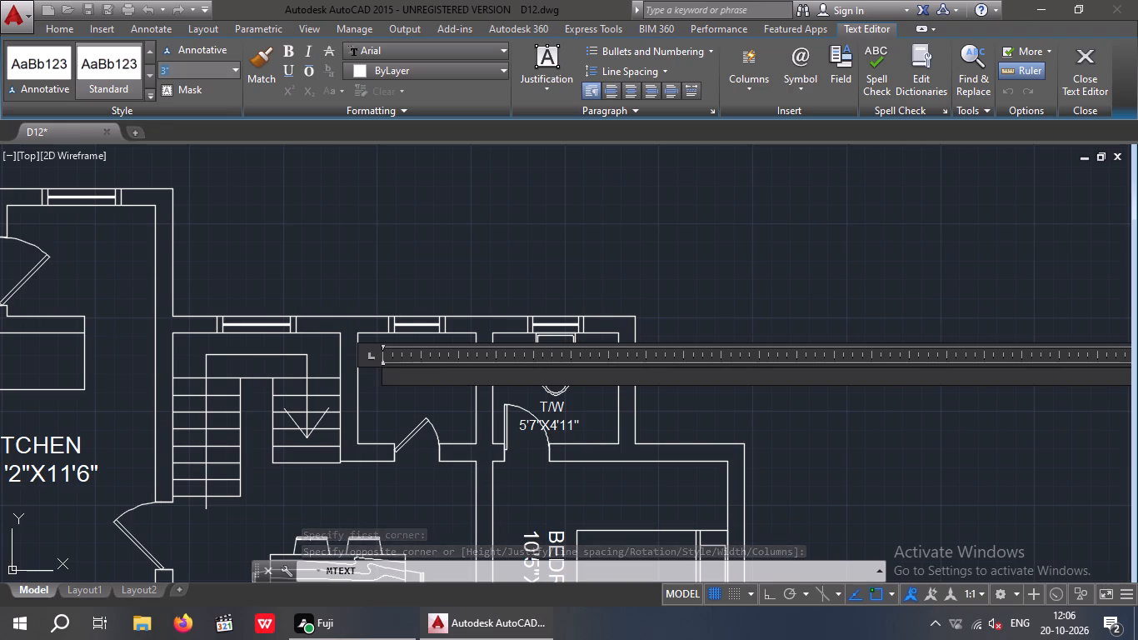
pyautogui.press('7')
pyautogui.hotkey('shift', '"')
pyautogui.press('Return')
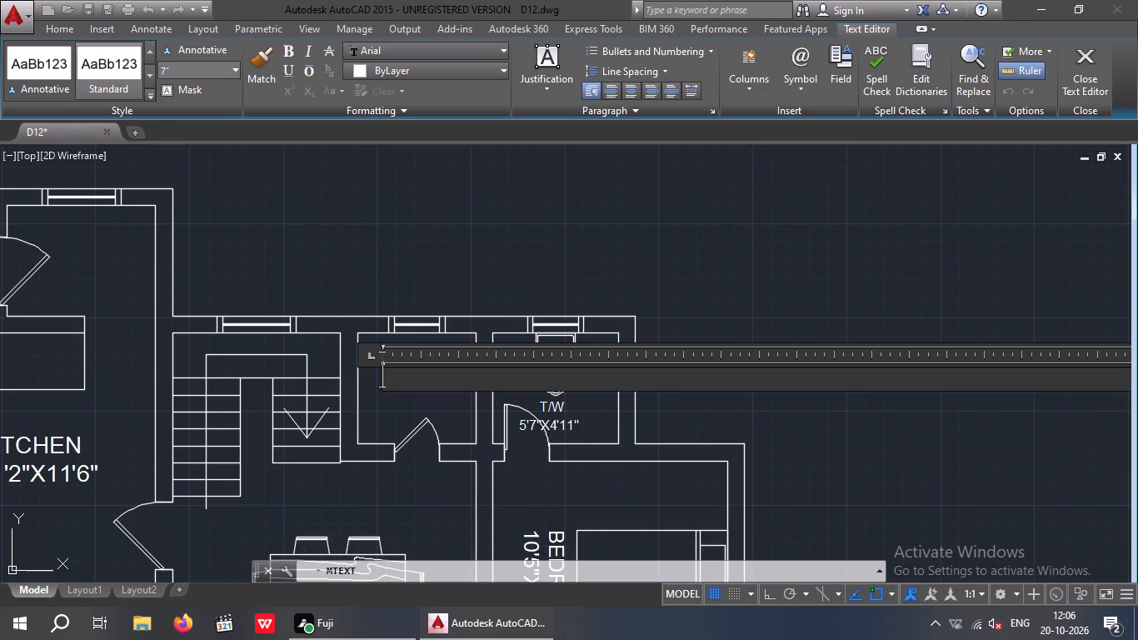
pyautogui.write('PUJ')
pyautogui.write('A')
pyautogui.press('space')
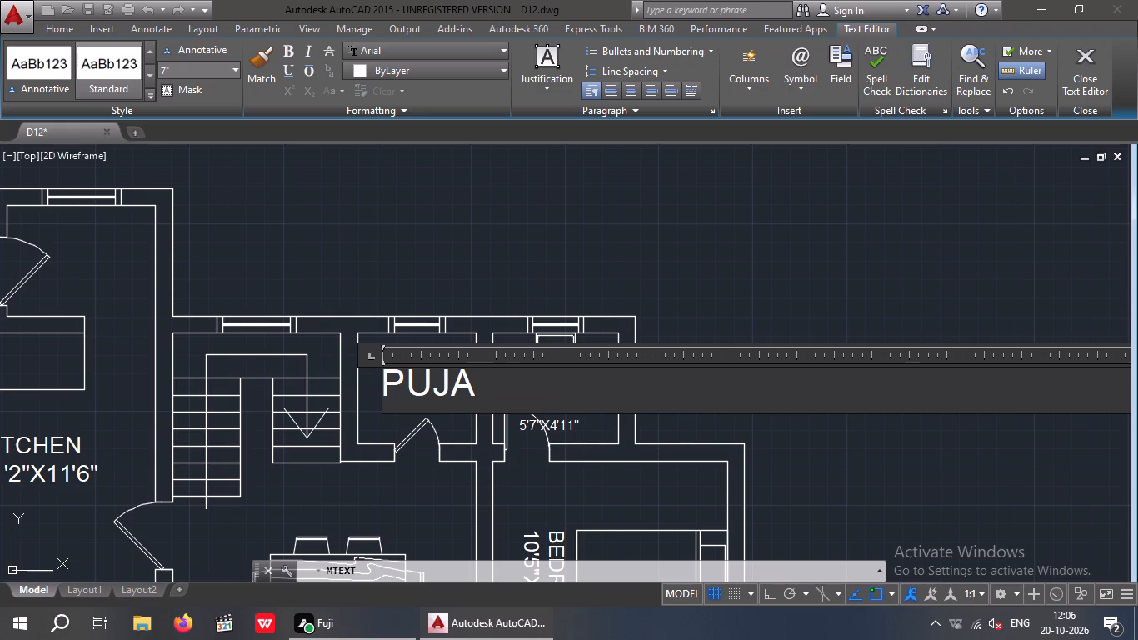
pyautogui.write('RO')
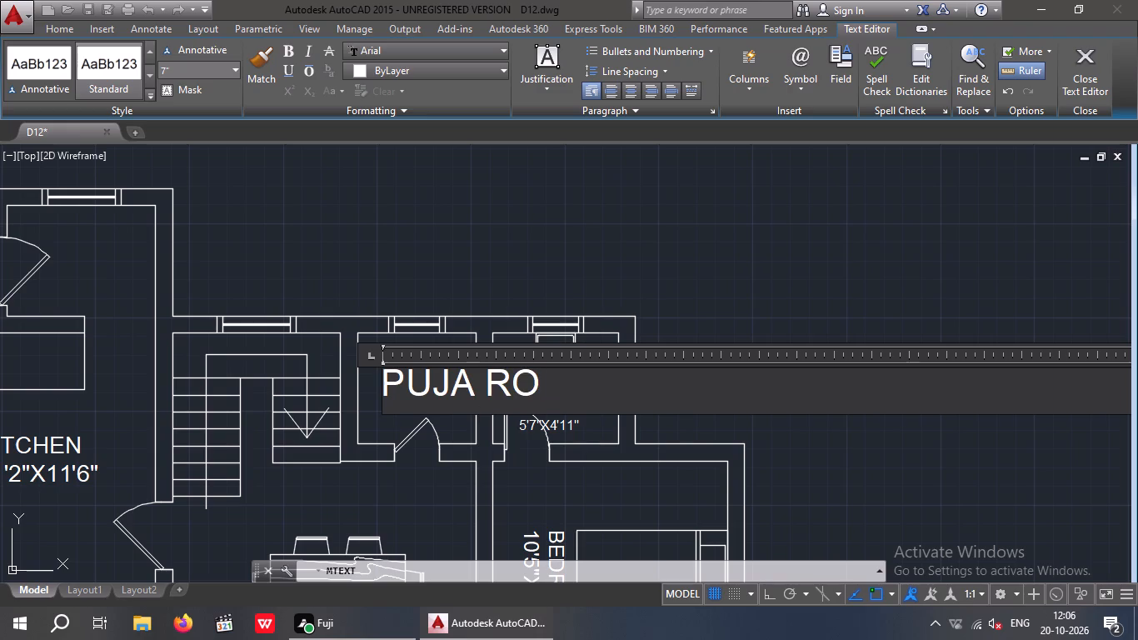
pyautogui.press('BackSpace')
pyautogui.press('BackSpace')
pyautogui.press('Return')
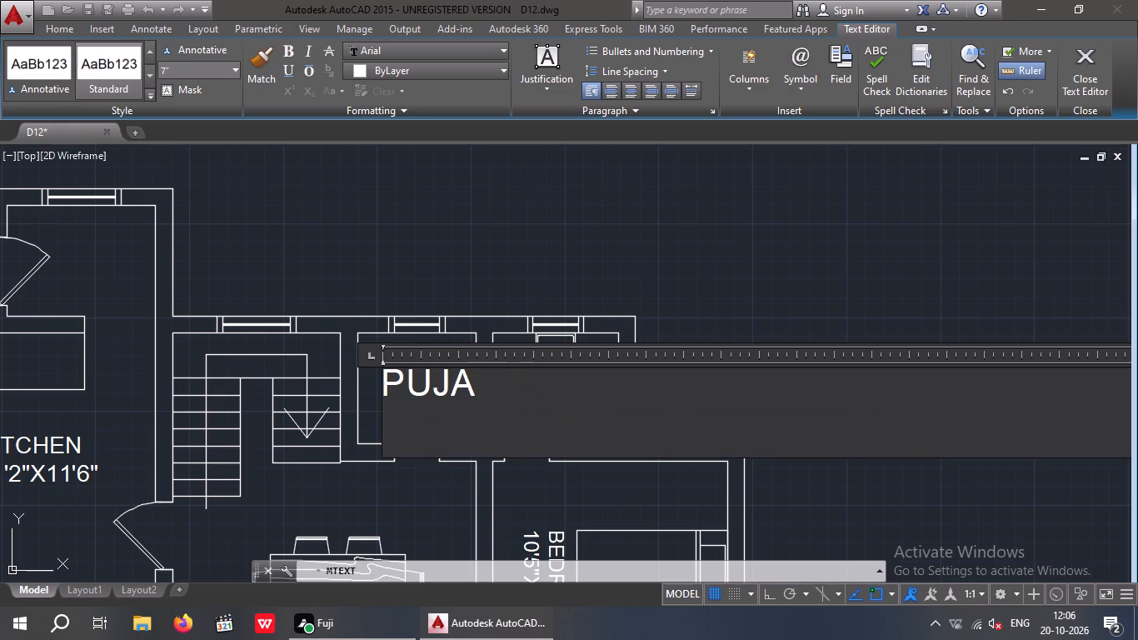
pyautogui.write('ROO')
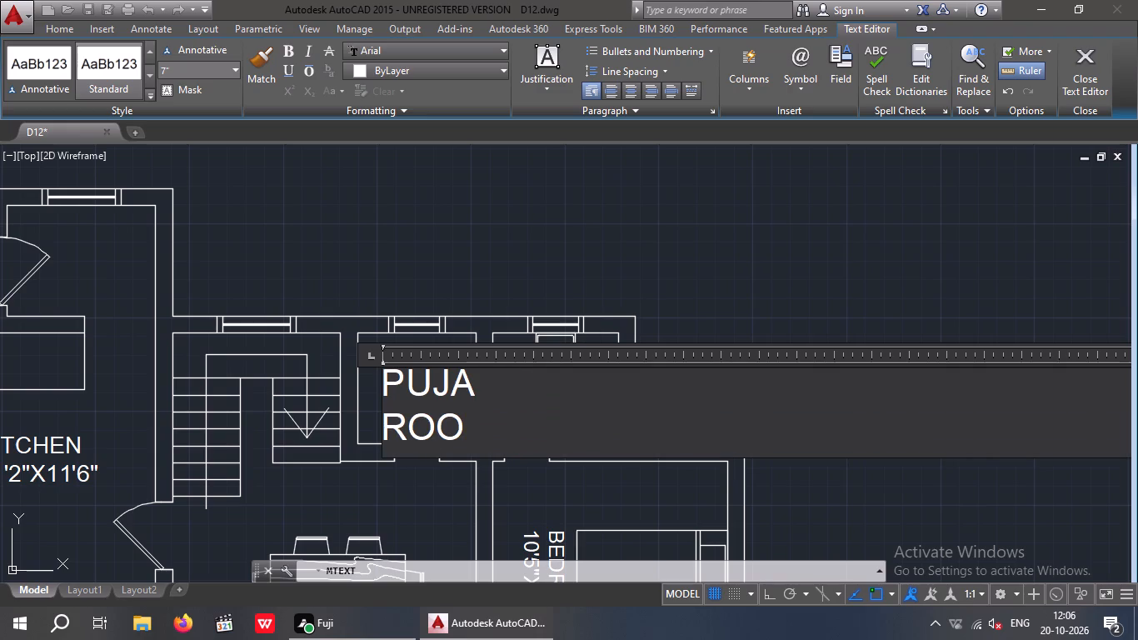
pyautogui.press('m')
pyautogui.press('Return')
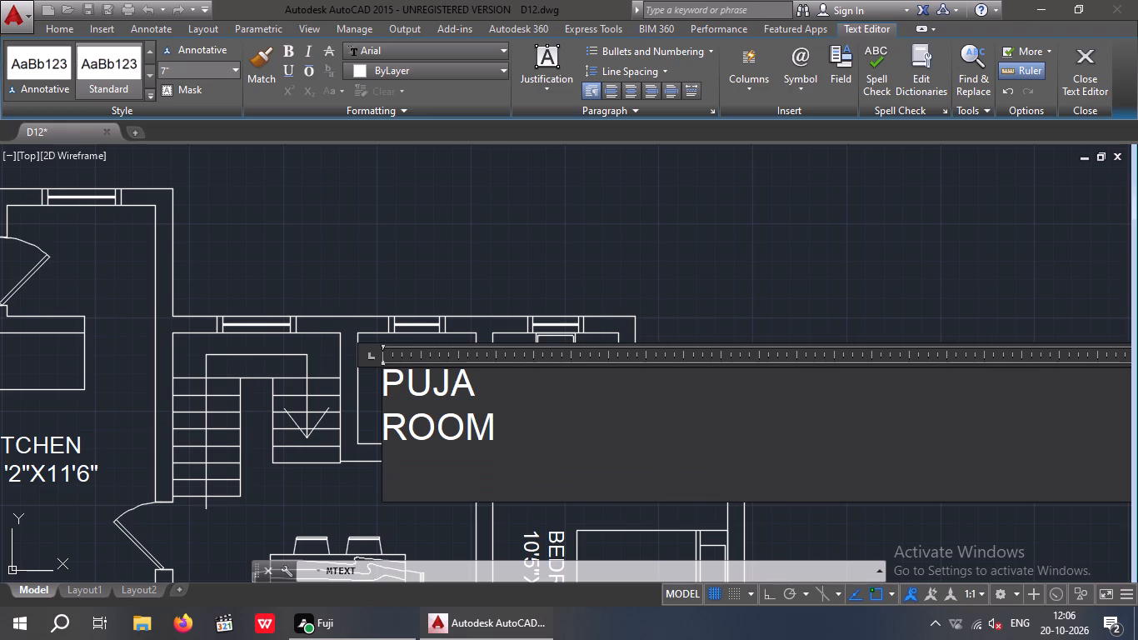
pyautogui.press('5')
pyautogui.write("'7")
pyautogui.write('"X4')
pyautogui.write('\'11"')
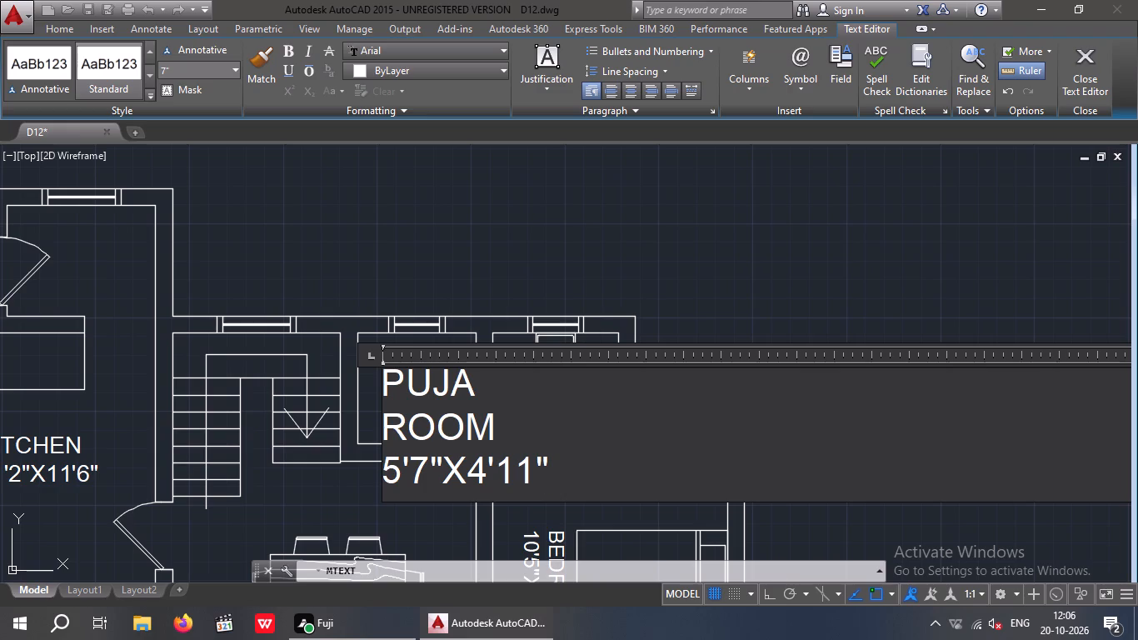
pyautogui.click(450, 230)
# Move the PUJA ROOM label straight up within its room, clear of the door leaf.
pyautogui.scroll(2, 448, 435)
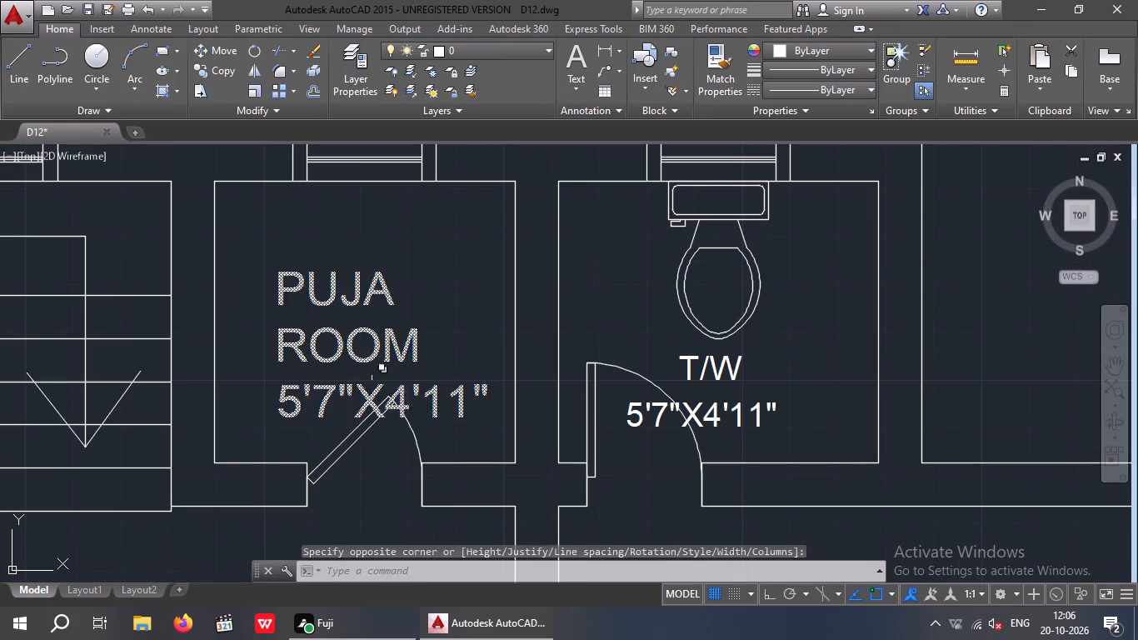
pyautogui.click(316, 359)
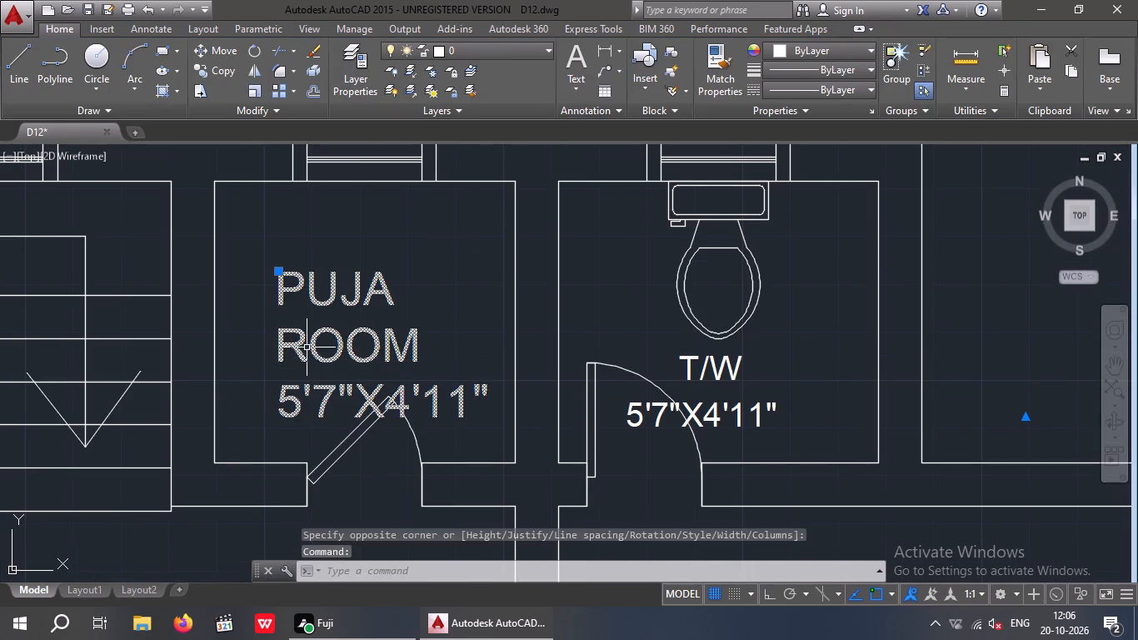
pyautogui.click(212, 47)
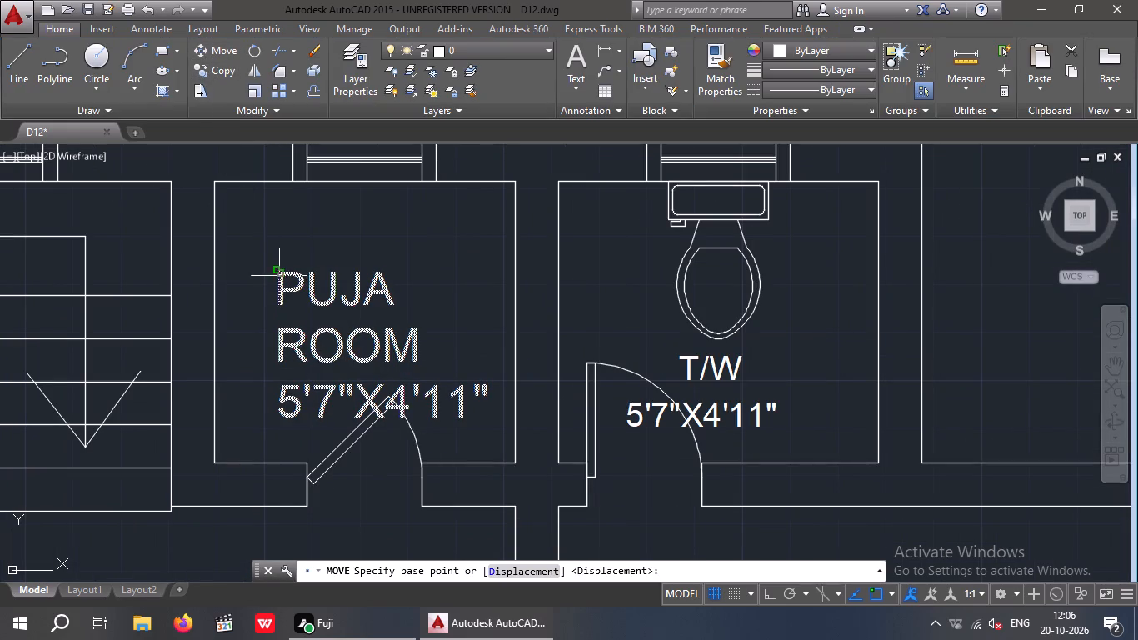
pyautogui.click(278, 272)
pyautogui.click(277, 236)
# Copy the attached bathroom's T/W label into the bathroom below the kitchen, between the toilet and the door.
pyautogui.scroll(-1, 277, 242)
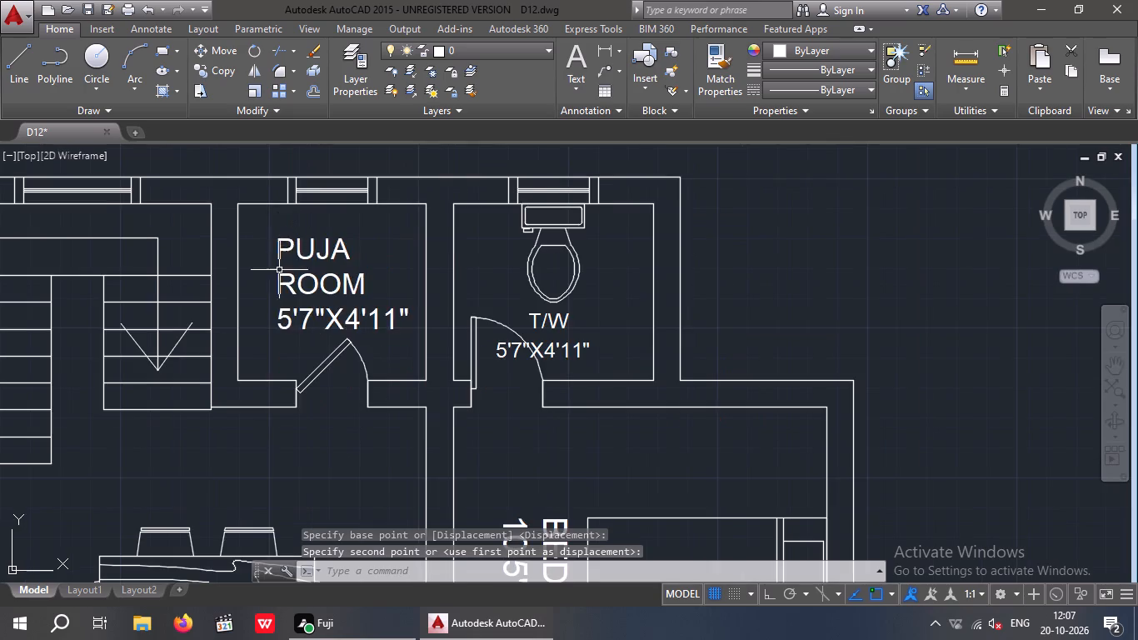
pyautogui.scroll(-1, 274, 292)
pyautogui.moveTo(306, 380); pyautogui.dragTo(376, 343, button='middle')
pyautogui.scroll(-1, 371, 352)
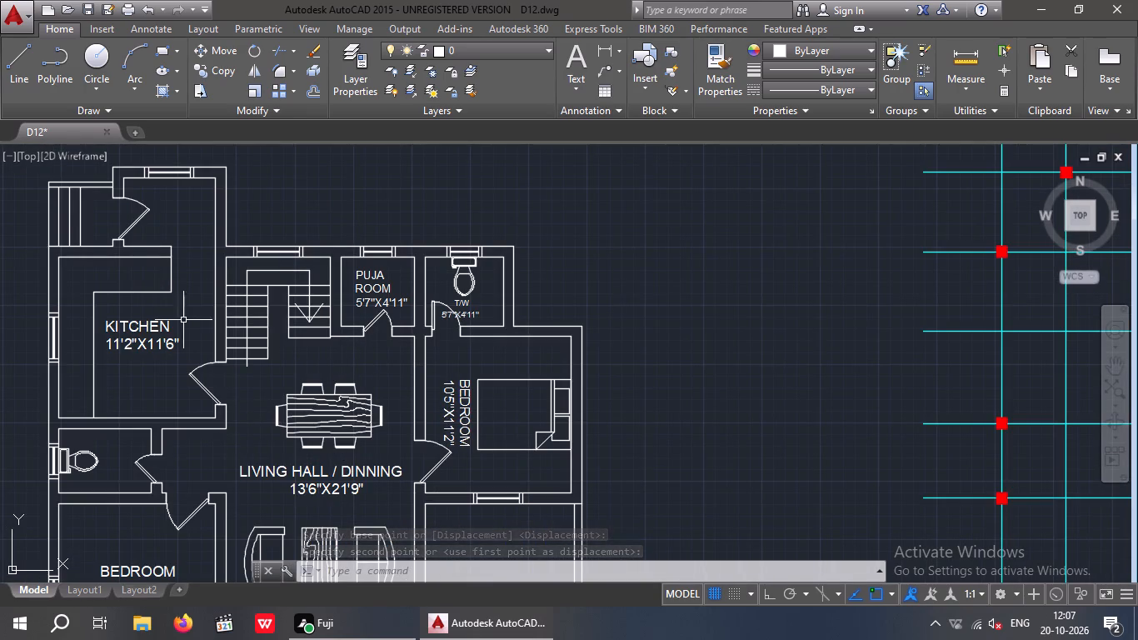
pyautogui.moveTo(272, 452); pyautogui.dragTo(339, 363, button='middle')
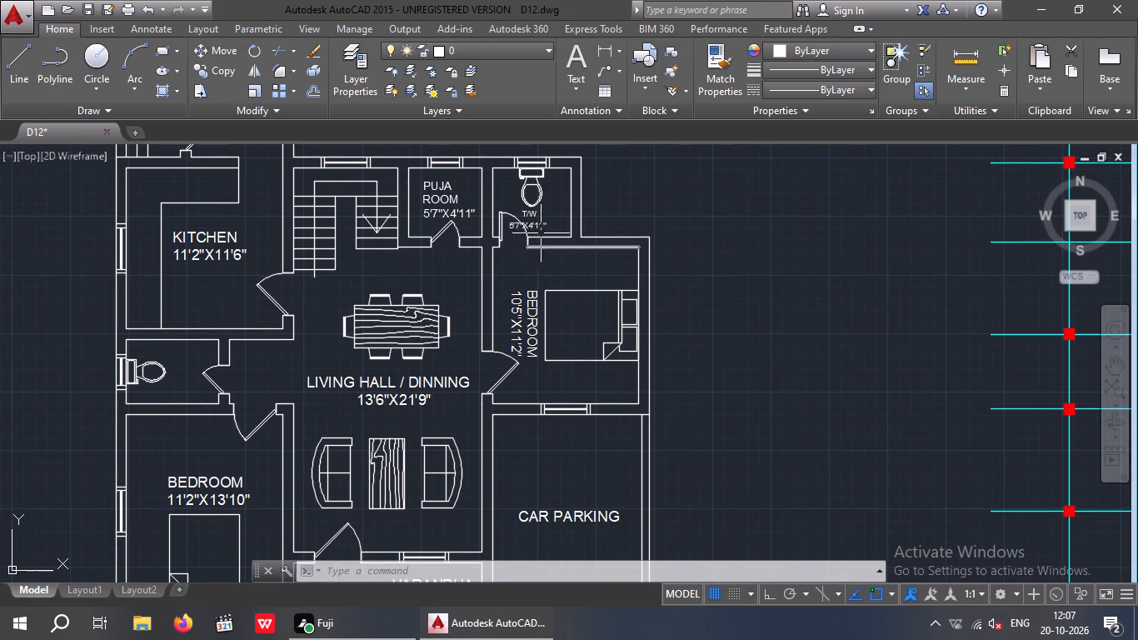
pyautogui.scroll(3, 542, 216)
pyautogui.moveTo(532, 201); pyautogui.dragTo(532, 206)
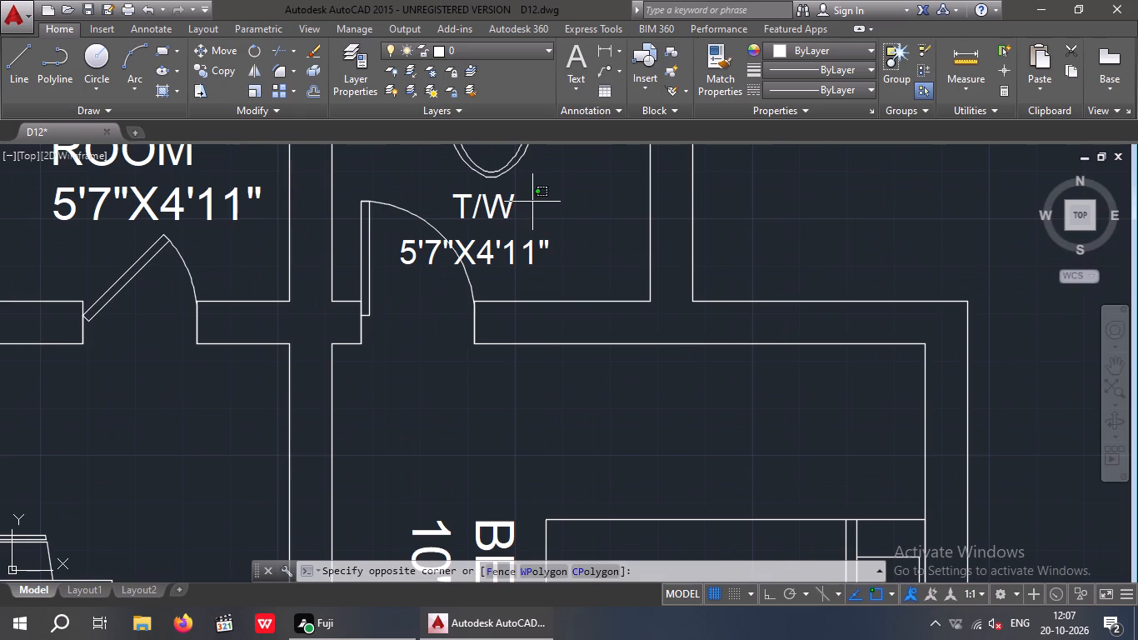
pyautogui.moveTo(532, 206); pyautogui.dragTo(518, 240)
pyautogui.click(487, 264)
pyautogui.click(225, 69)
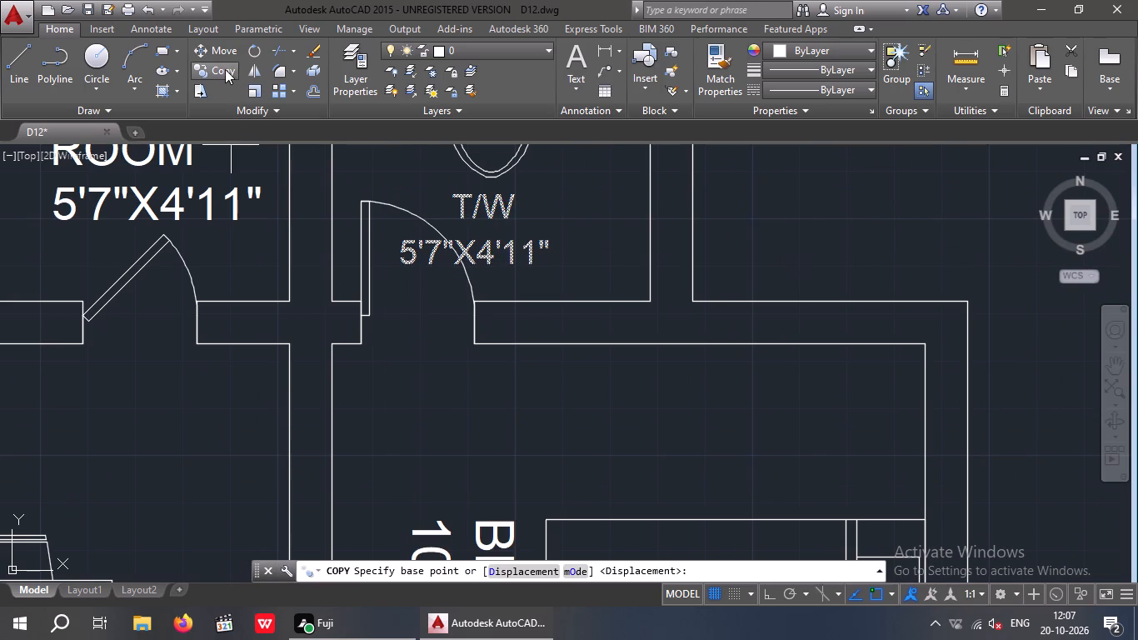
pyautogui.click(402, 273)
pyautogui.scroll(-3, 413, 327)
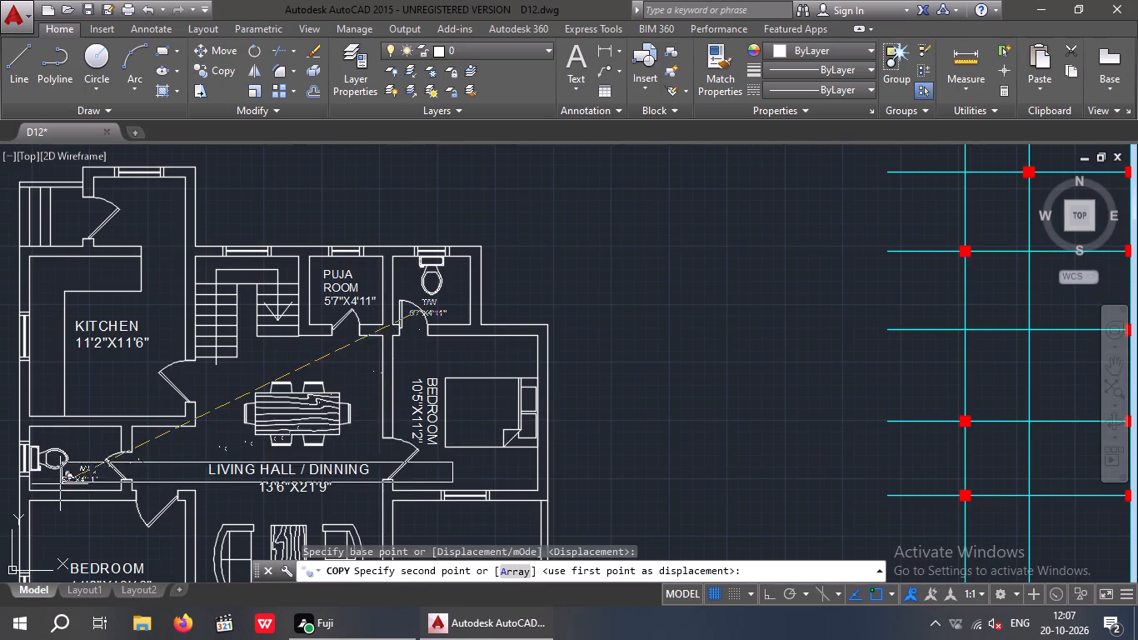
pyautogui.scroll(5, 67, 488)
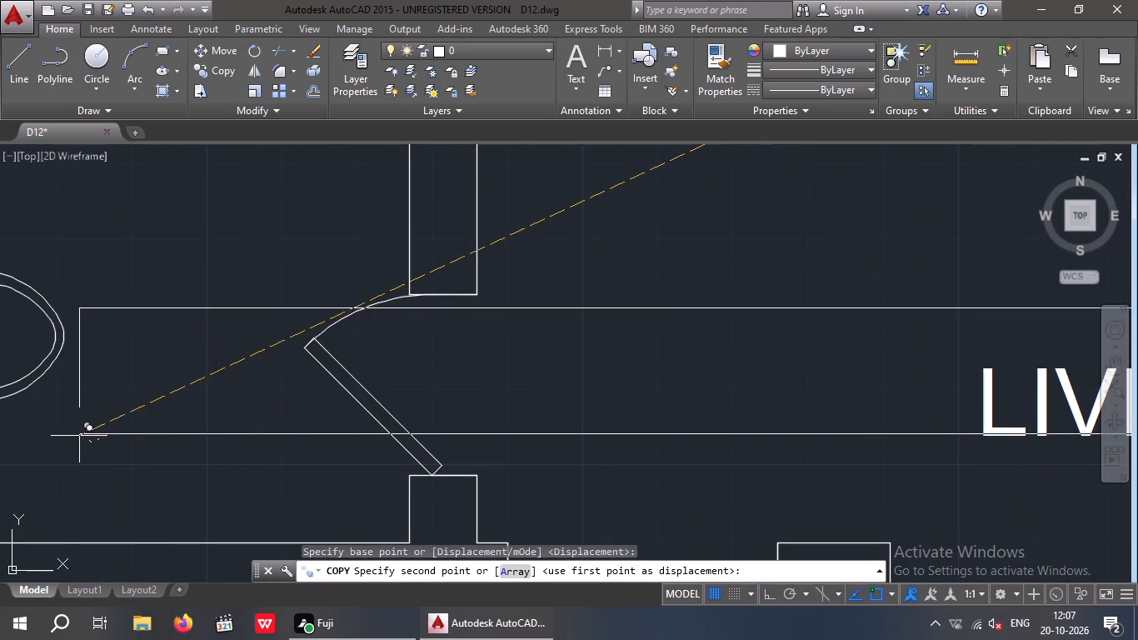
pyautogui.click(79, 432)
pyautogui.scroll(-1, 87, 438)
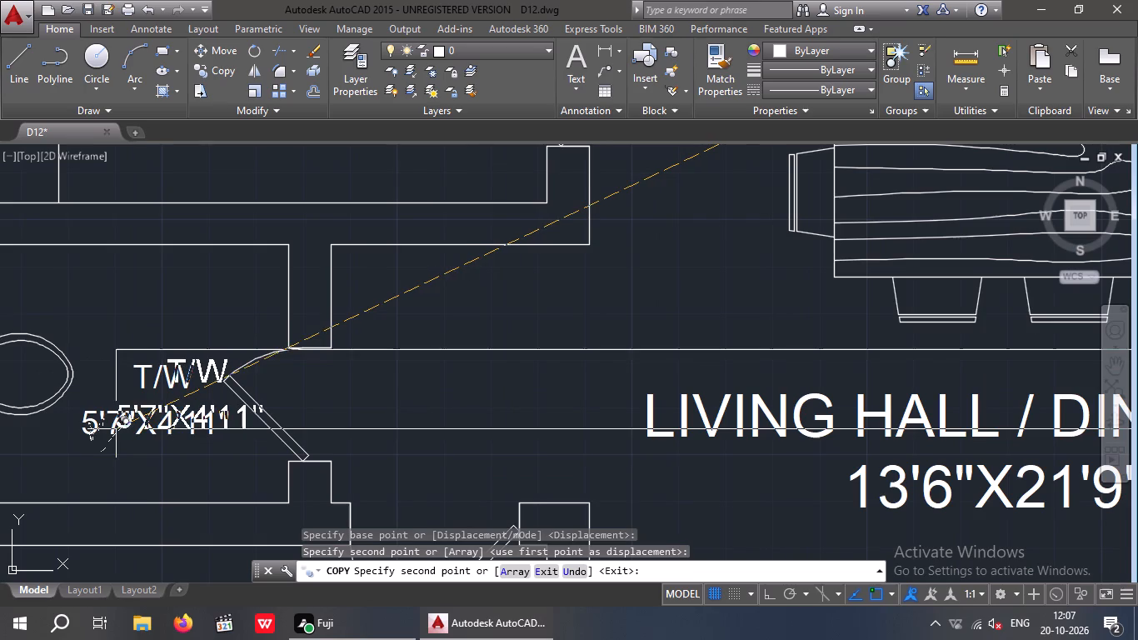
pyautogui.press('Escape')
pyautogui.press('Escape')
# Measure the inside horizontal width of the bathroom below the kitchen with a linear dimension, without placing it.
pyautogui.scroll(-2, 183, 376)
pyautogui.moveTo(299, 402); pyautogui.dragTo(378, 369, button='middle')
pyautogui.scroll(-1, 366, 359)
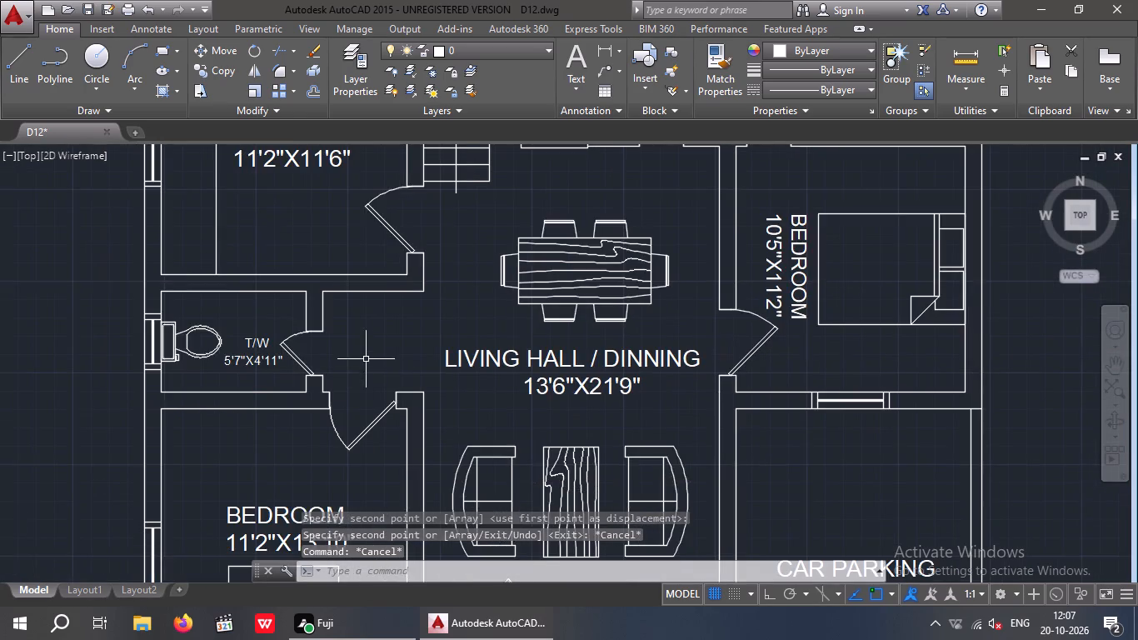
pyautogui.click(601, 48)
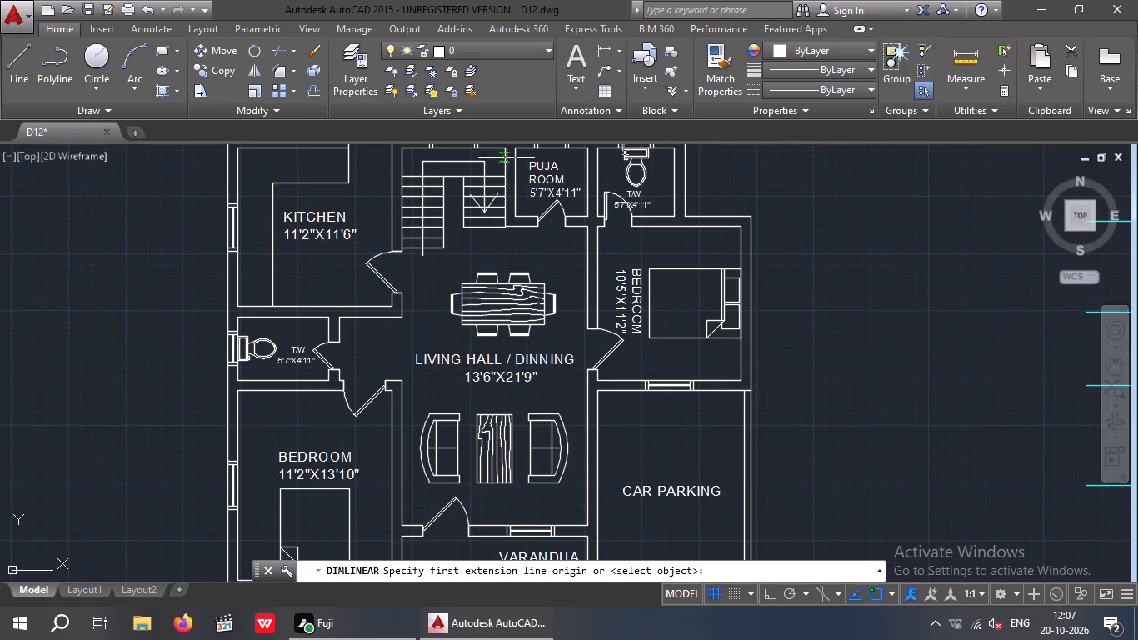
pyautogui.scroll(3, 243, 319)
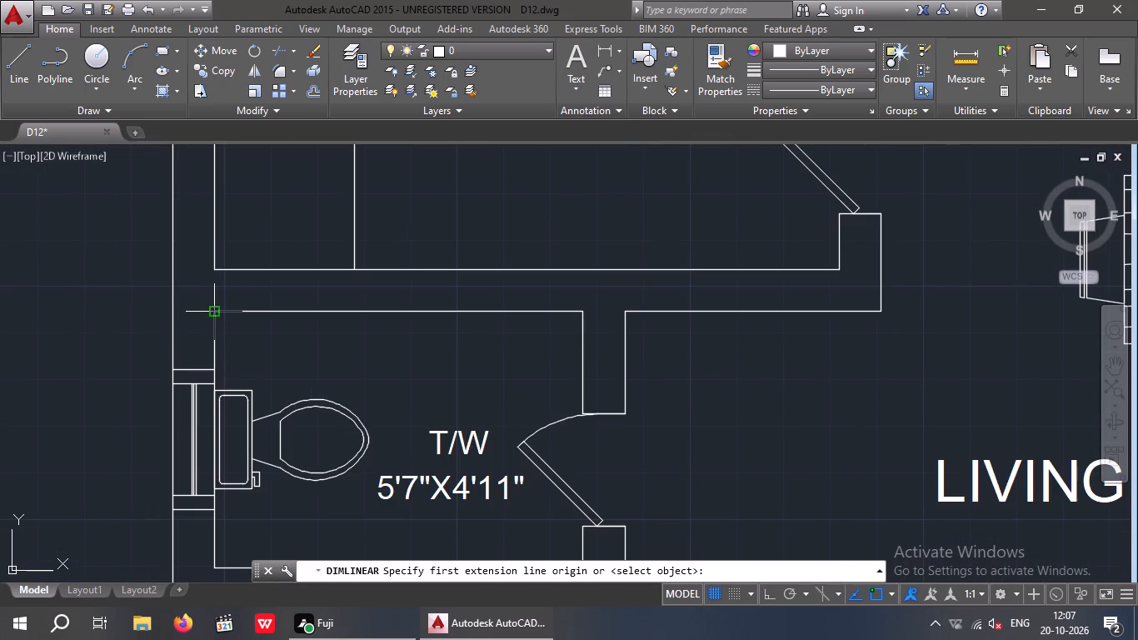
pyautogui.click(216, 312)
pyautogui.moveTo(586, 312); pyautogui.dragTo(585, 322)
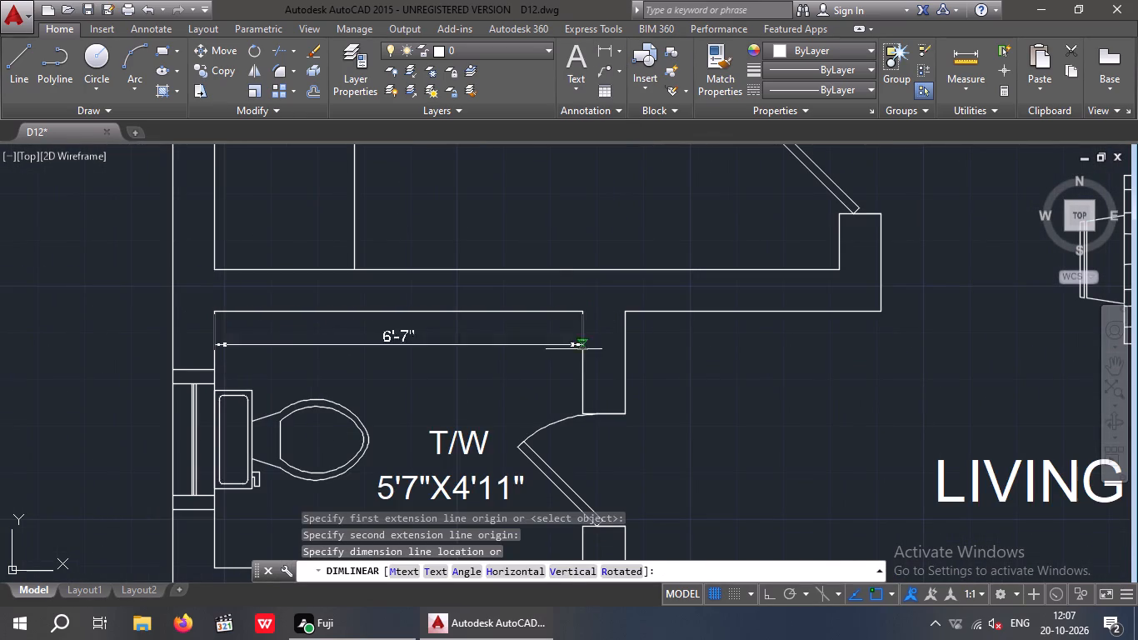
pyautogui.scroll(-1, 560, 345)
pyautogui.press('space')
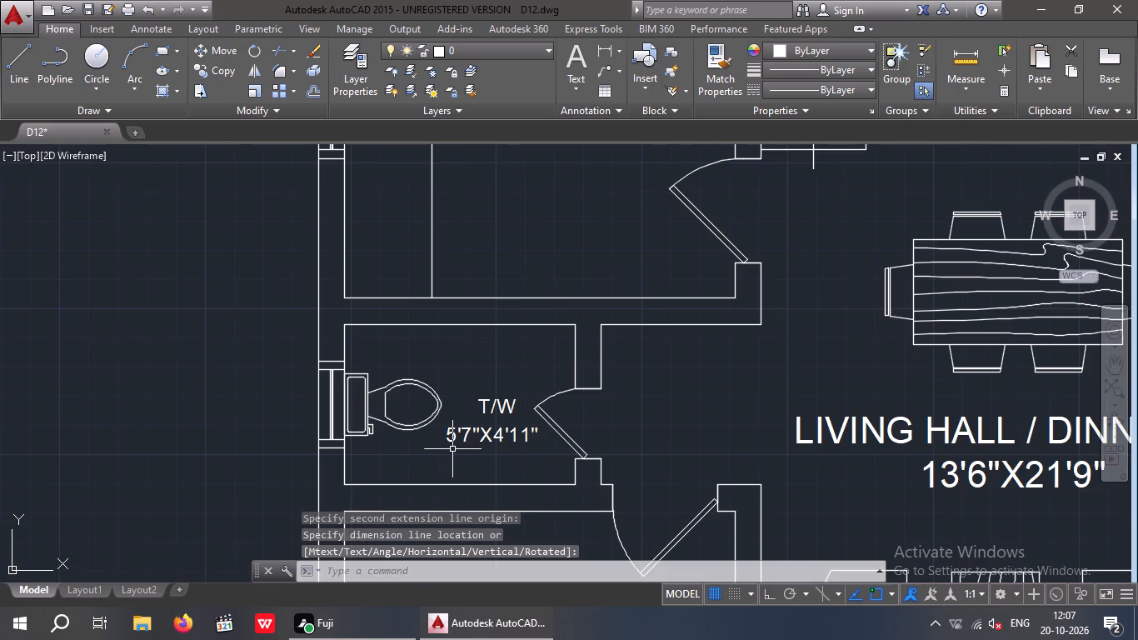
# Measure the inside vertical depth of the same bathroom with a linear dimension, without placing it.
pyautogui.press('space')
pyautogui.click(341, 484)
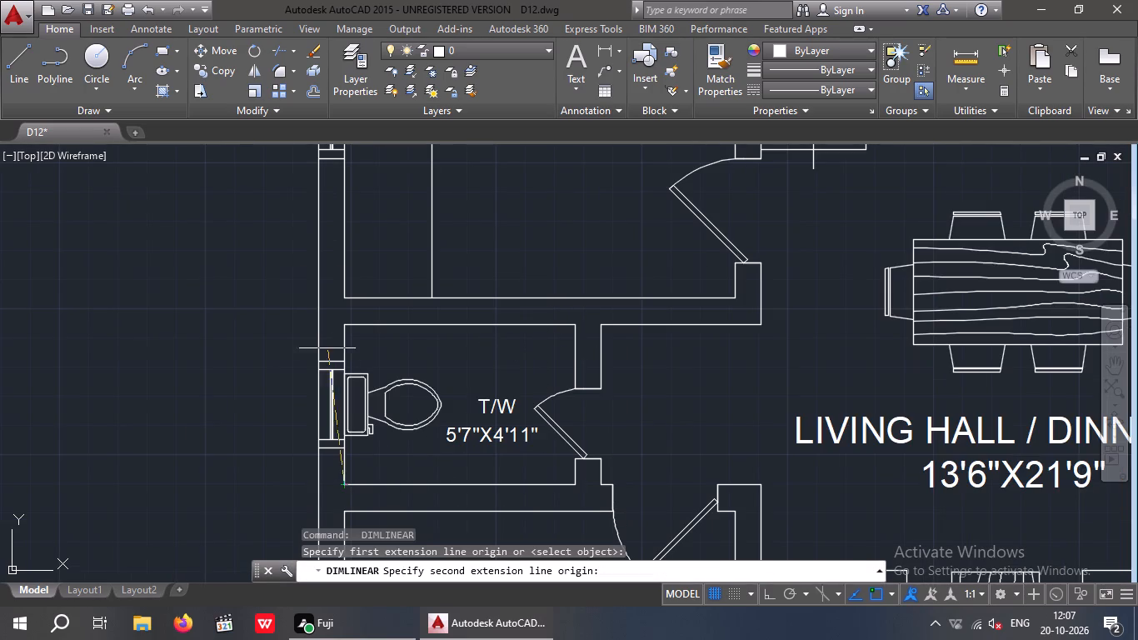
pyautogui.click(346, 324)
pyautogui.scroll(2, 415, 332)
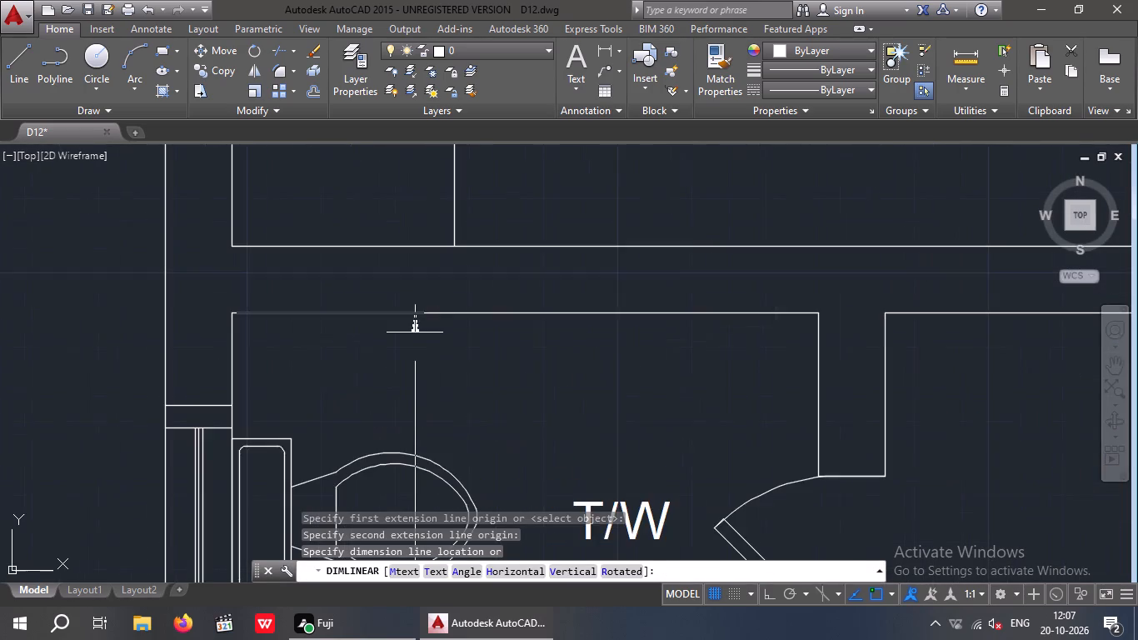
pyautogui.scroll(-1, 415, 334)
pyautogui.press('Escape')
# Change the size line of the T/W label in the bathroom below the kitchen to 6'7"X4'7".
pyautogui.scroll(-2, 436, 373)
pyautogui.scroll(4, 455, 432)
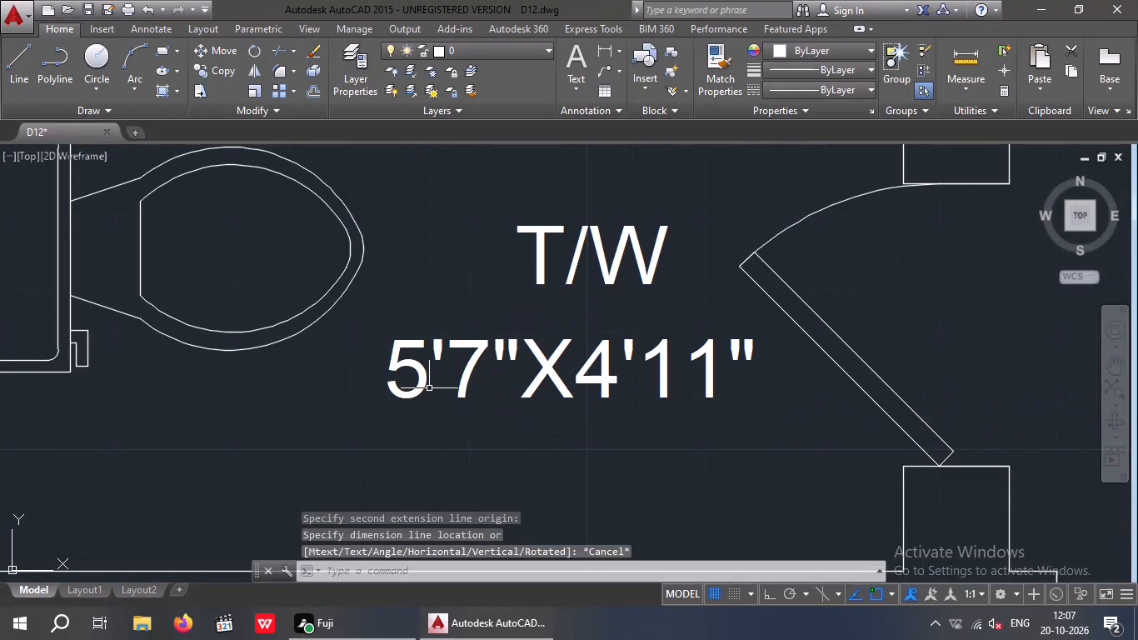
pyautogui.doubleClick(428, 387)
pyautogui.press('Escape')
pyautogui.doubleClick(468, 387)
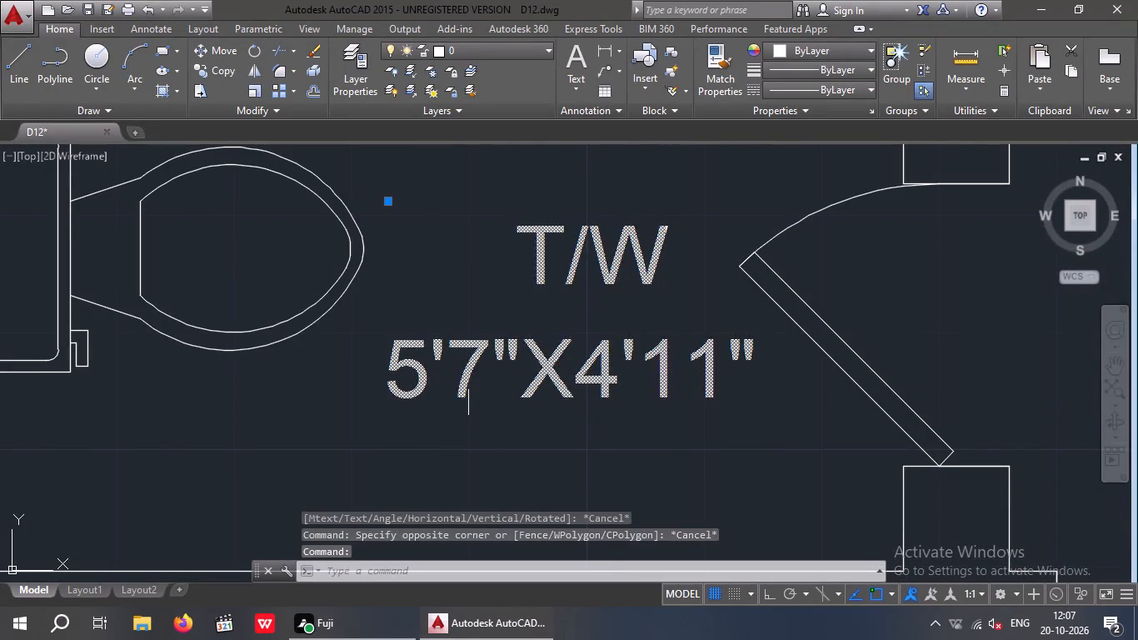
pyautogui.click(436, 391)
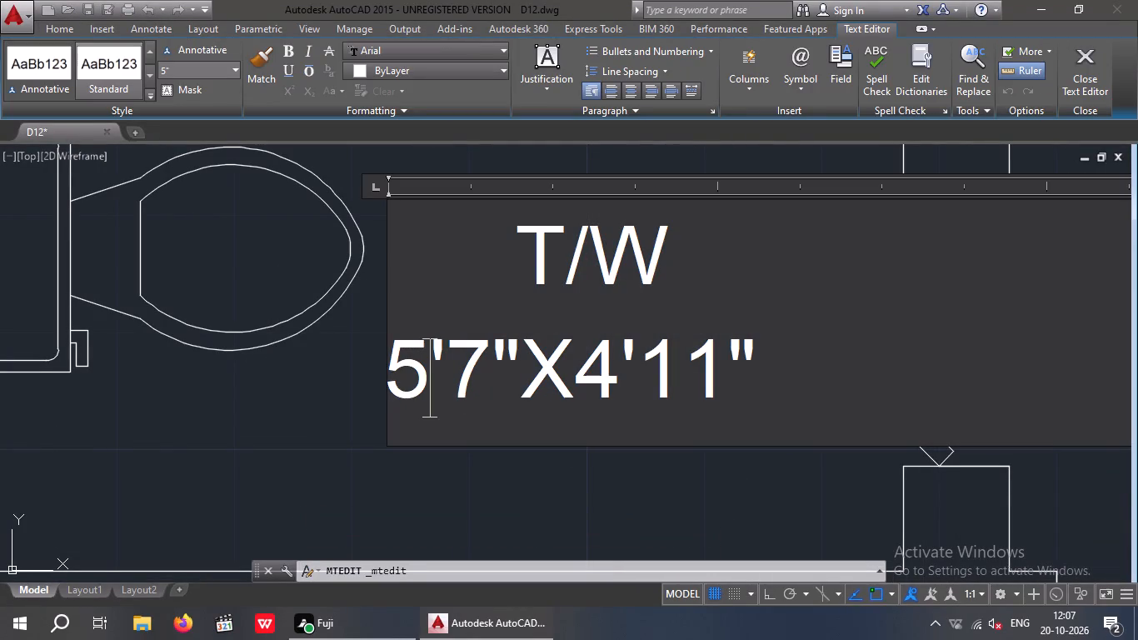
pyautogui.press('BackSpace')
pyautogui.press('6')
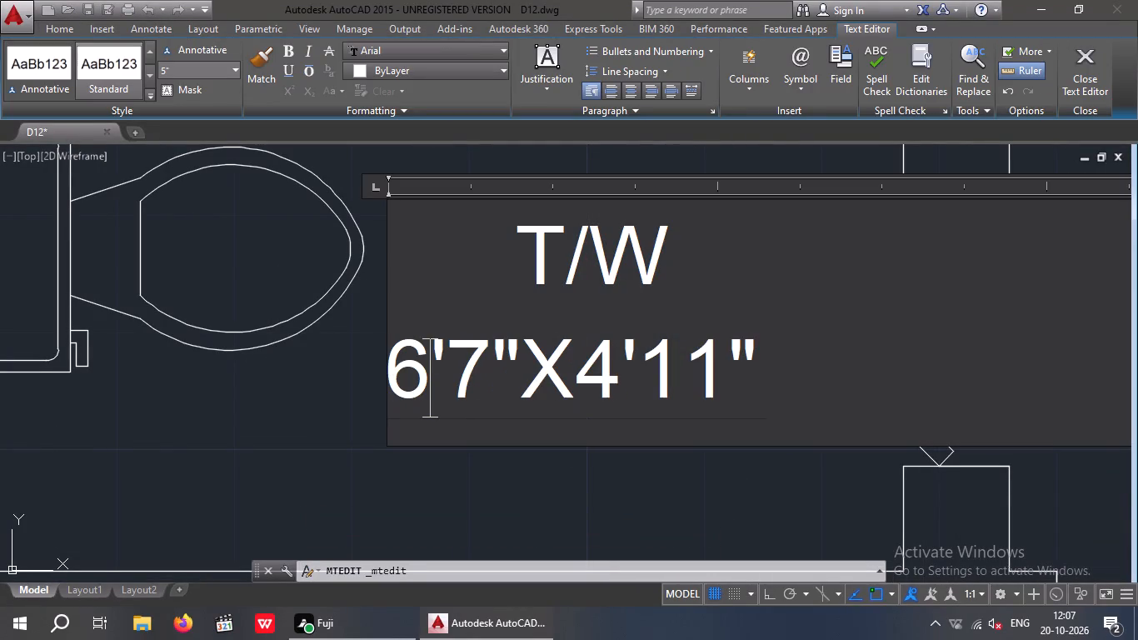
pyautogui.press('Right')
pyautogui.press('Right')
pyautogui.press('Right')
pyautogui.press('Right')
pyautogui.press('Right')
pyautogui.press('Right')
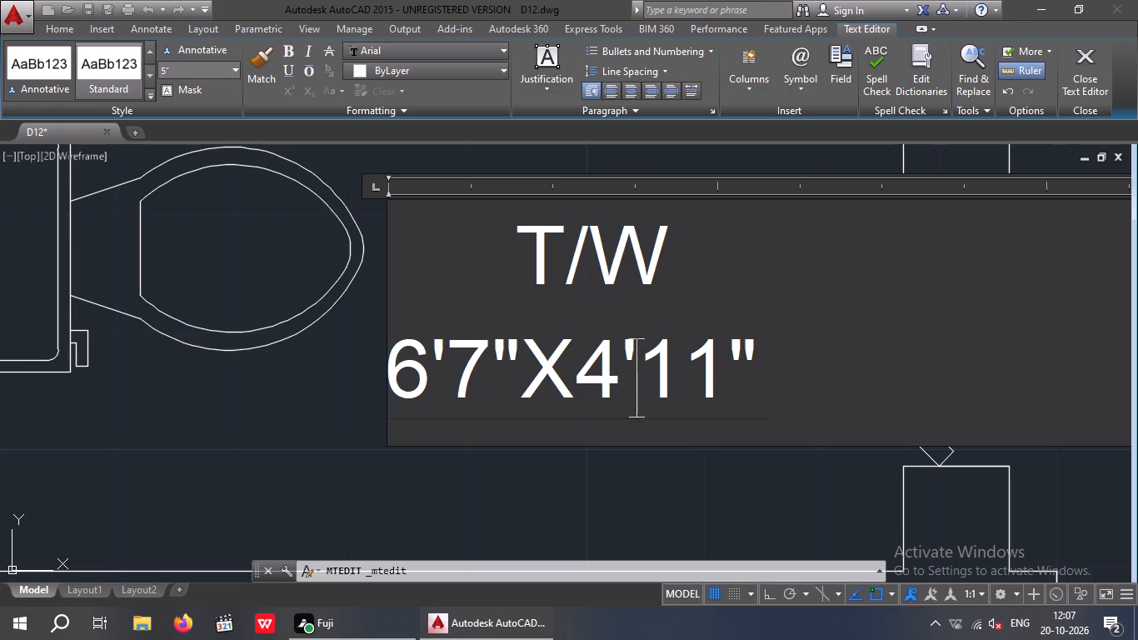
pyautogui.press('Right')
pyautogui.press('Right')
pyautogui.press('BackSpace')
pyautogui.press('BackSpace')
pyautogui.press('7')
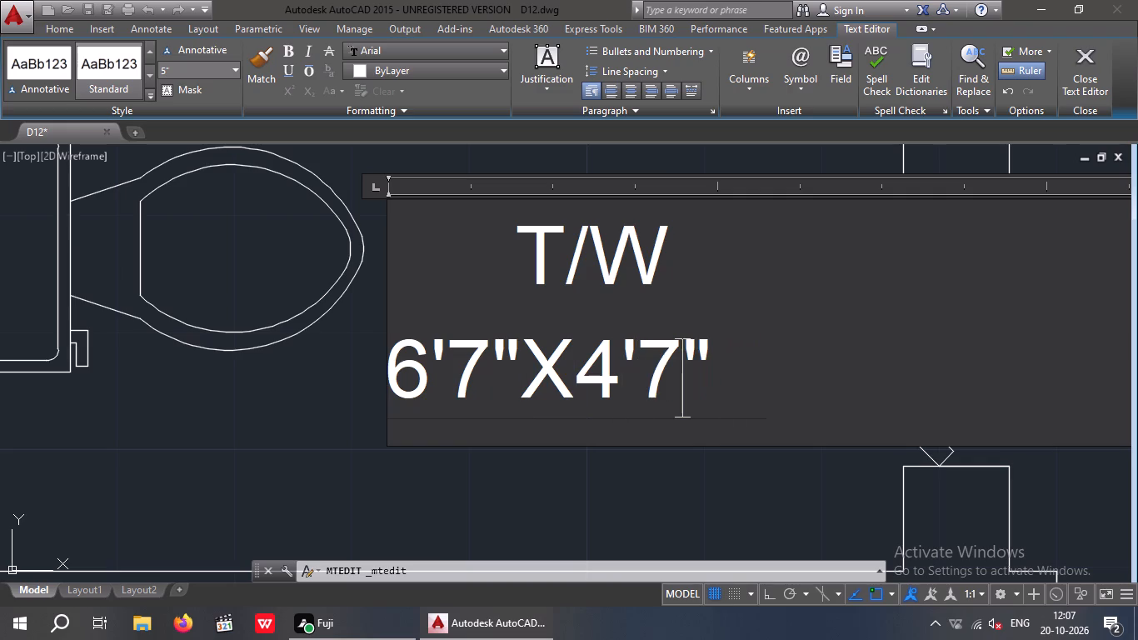
pyautogui.click(323, 461)
# Examine the upper part of the plan around the kitchen and its outer door for spaces still without a label.
pyautogui.scroll(-3, 323, 461)
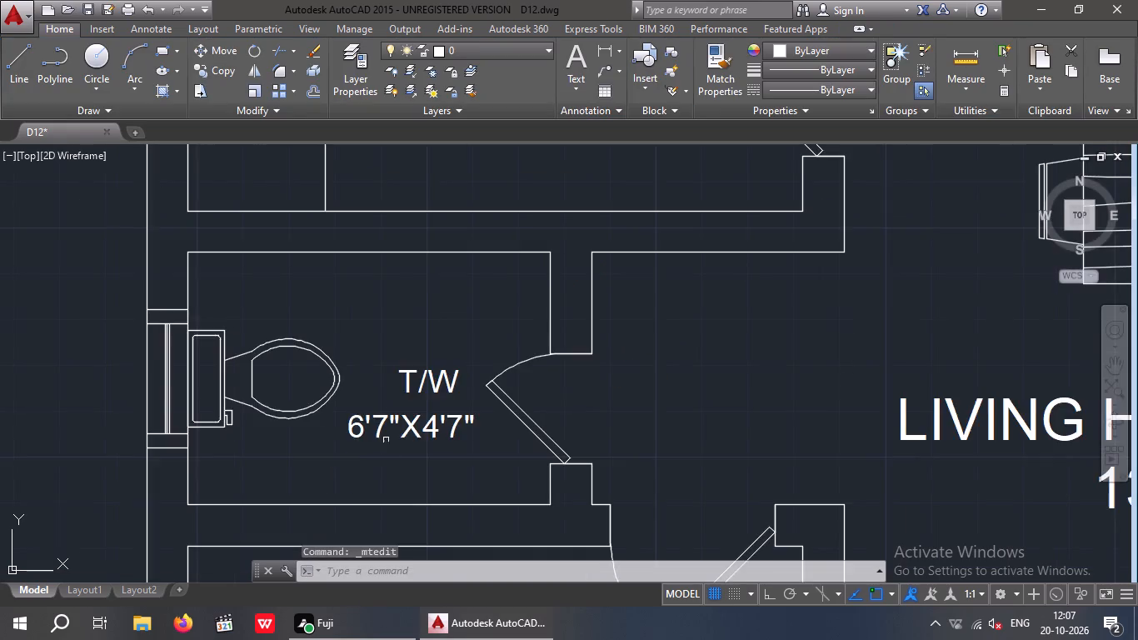
pyautogui.scroll(-3, 387, 438)
pyautogui.moveTo(394, 436); pyautogui.dragTo(402, 500, button='middle')
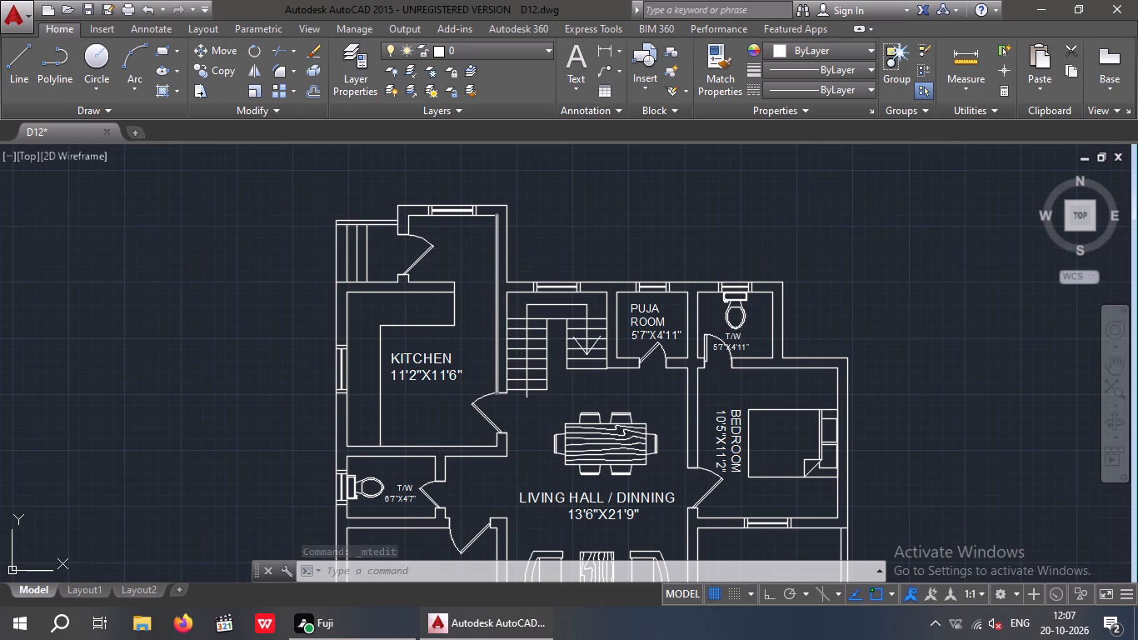
pyautogui.scroll(-1, 508, 331)
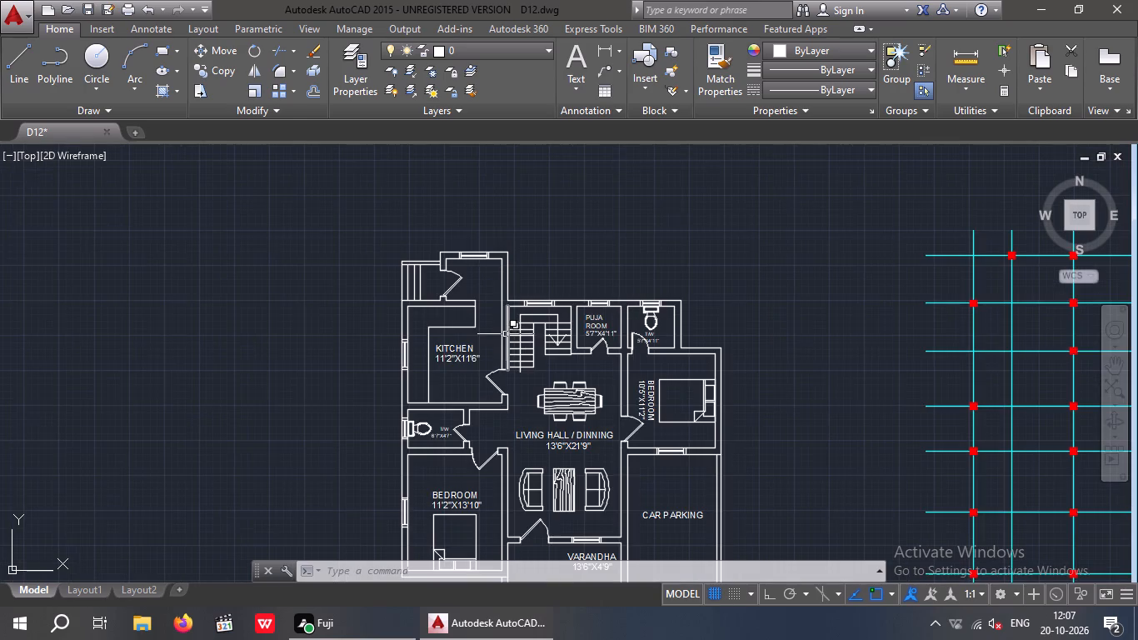
pyautogui.middleClick(481, 362)
pyautogui.scroll(1, 477, 277)
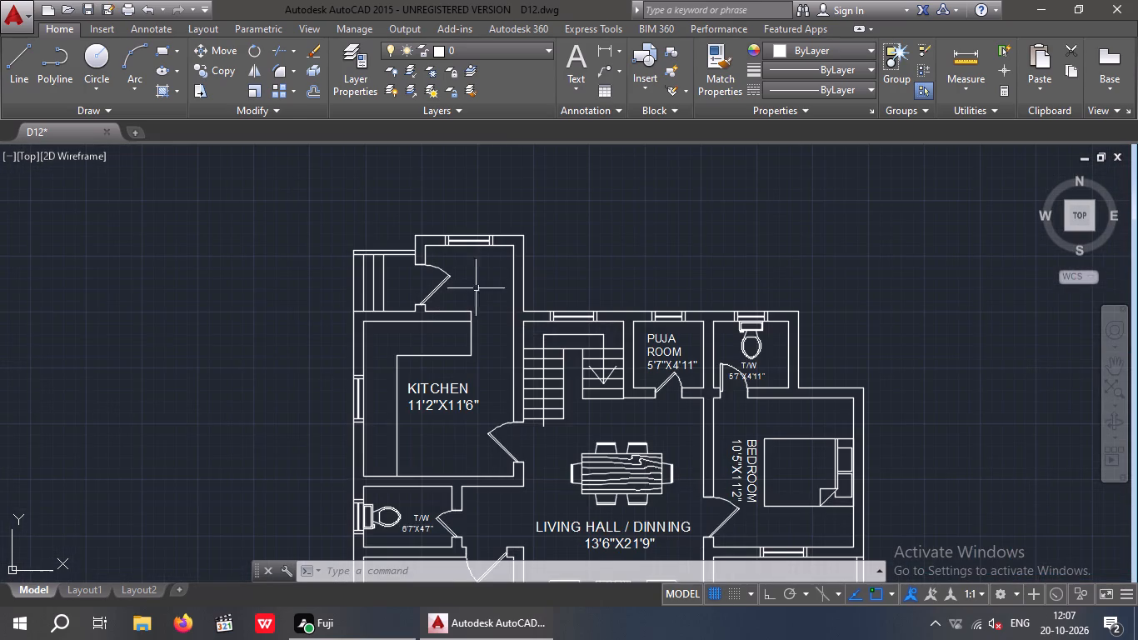
pyautogui.scroll(2, 476, 299)
pyautogui.scroll(-3, 411, 319)
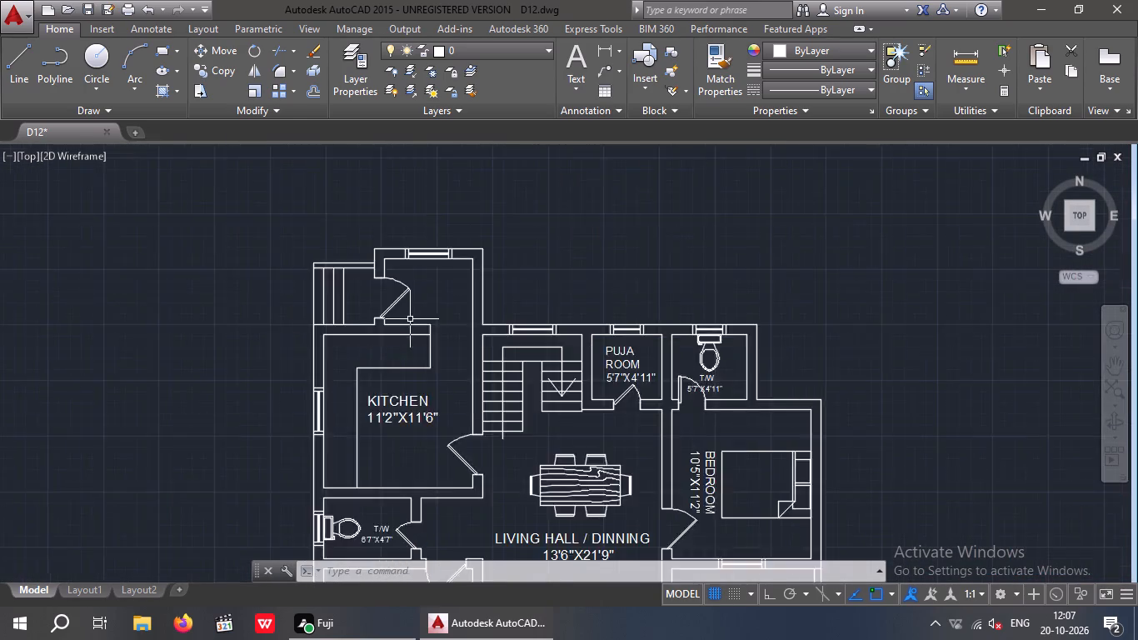
pyautogui.scroll(3, 418, 302)
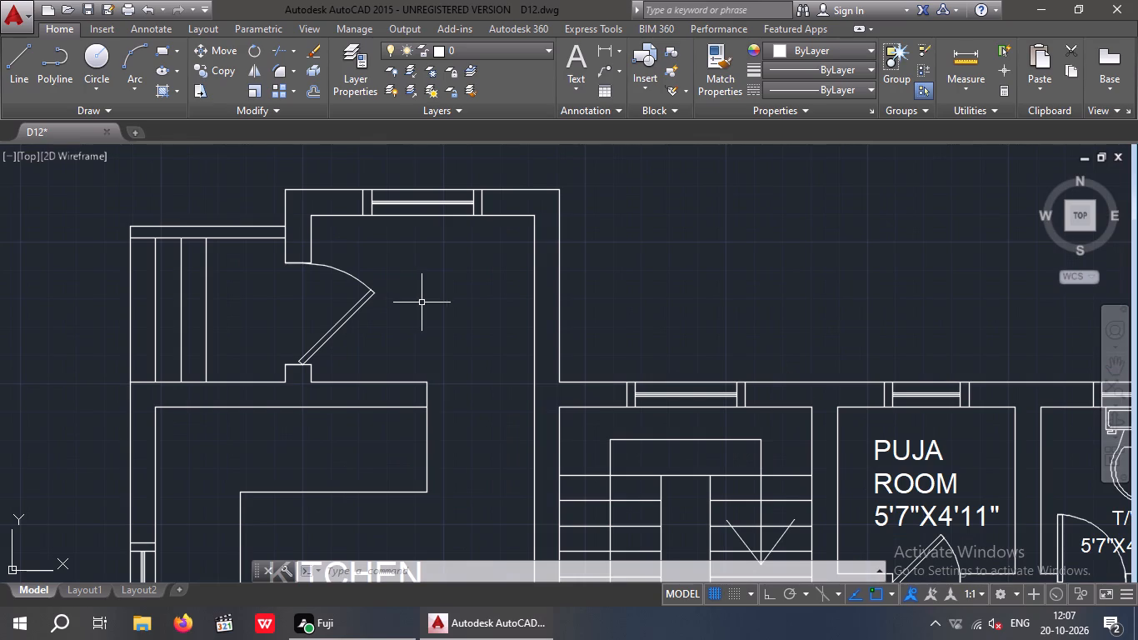
pyautogui.press('Escape')
pyautogui.press('Escape')
pyautogui.press('Escape')
pyautogui.press('Escape')
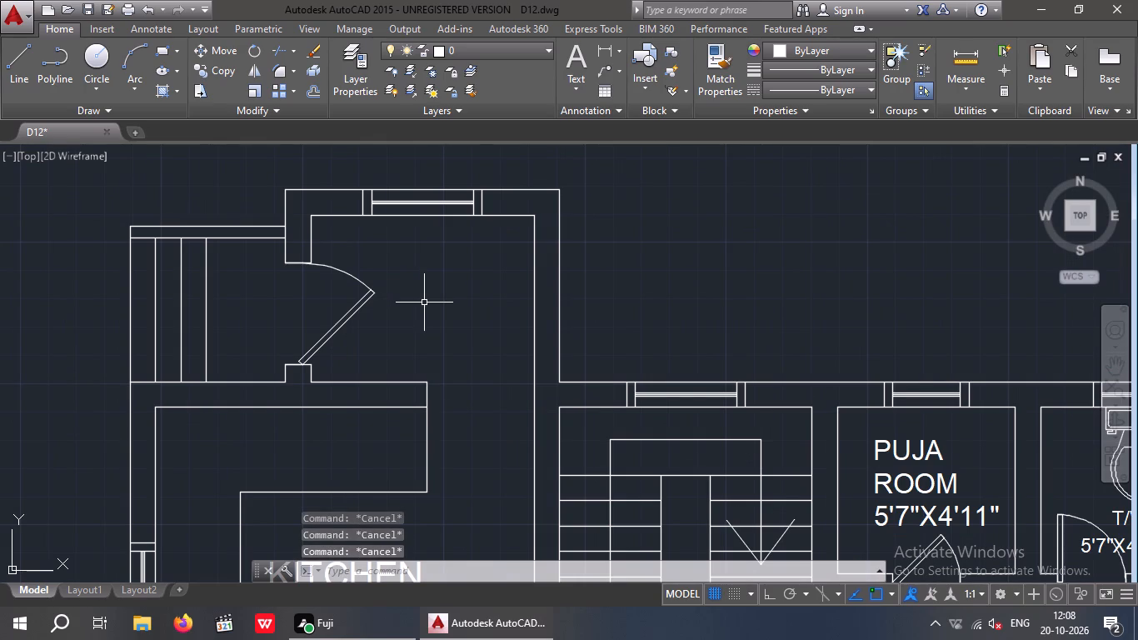
pyautogui.press('Escape')
pyautogui.press('Escape')
pyautogui.scroll(-2, 456, 279)
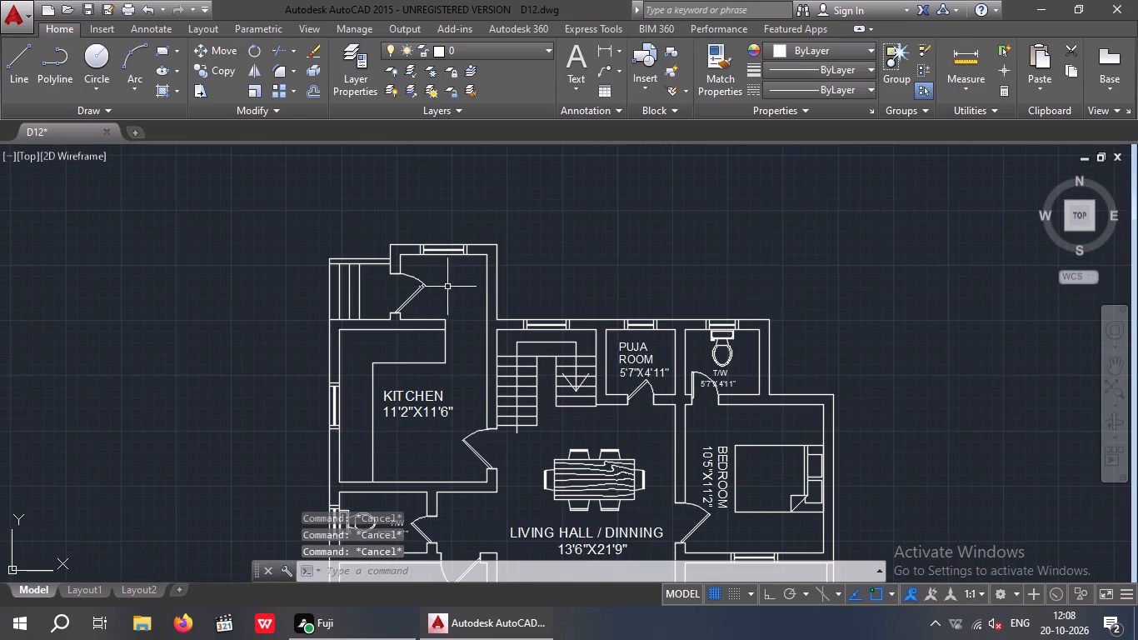
# Measure the inside vertical depth of the space above the kitchen, up to its window wall, with a linear dimension, without placing it.
pyautogui.moveTo(454, 287); pyautogui.dragTo(458, 297, button='middle')
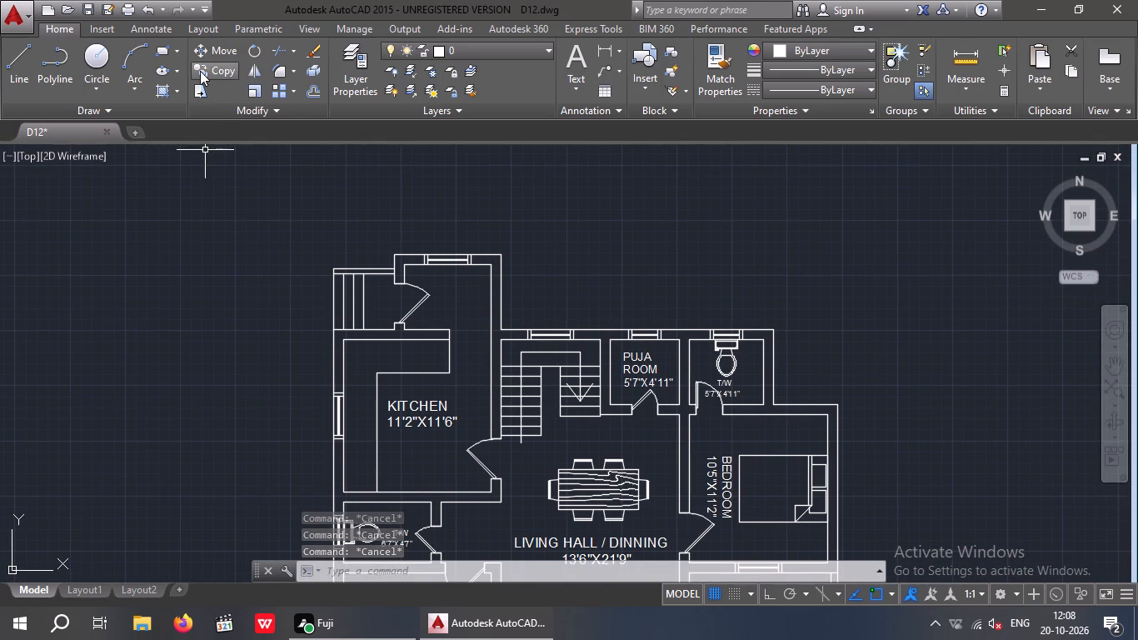
pyautogui.click(611, 49)
pyautogui.scroll(3, 437, 319)
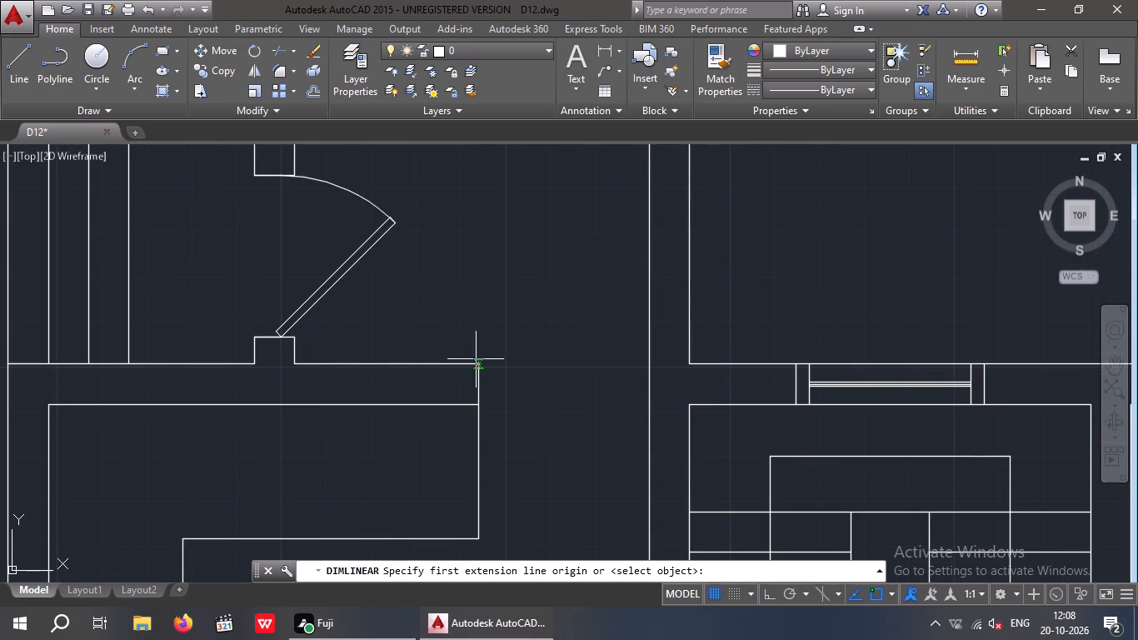
pyautogui.click(477, 363)
pyautogui.scroll(-2, 470, 316)
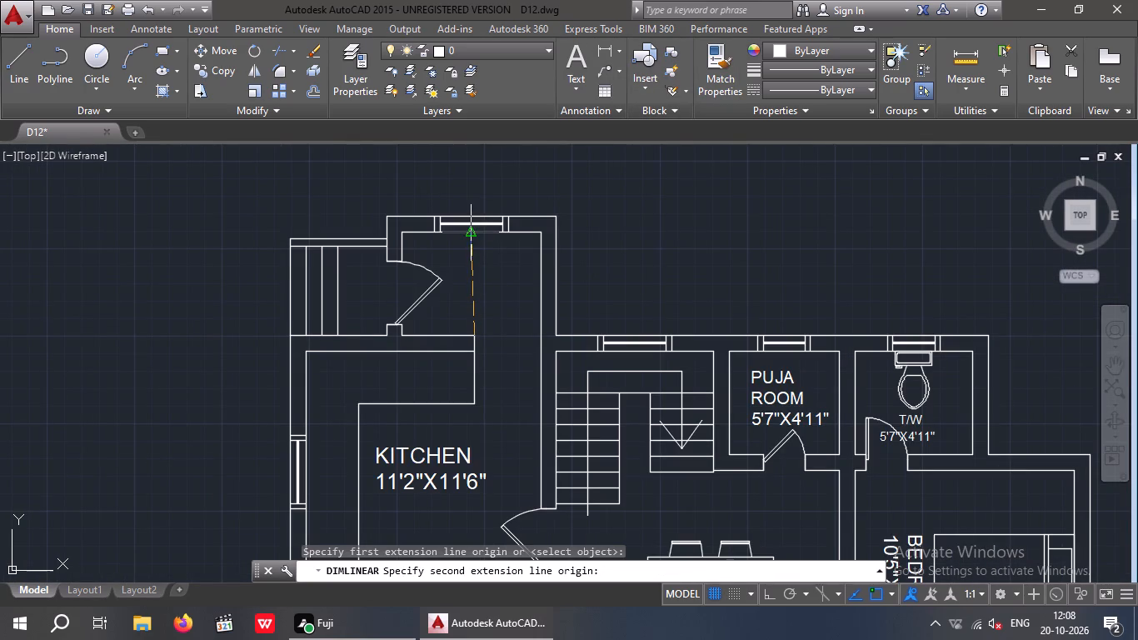
pyautogui.click(475, 233)
pyautogui.scroll(1, 505, 262)
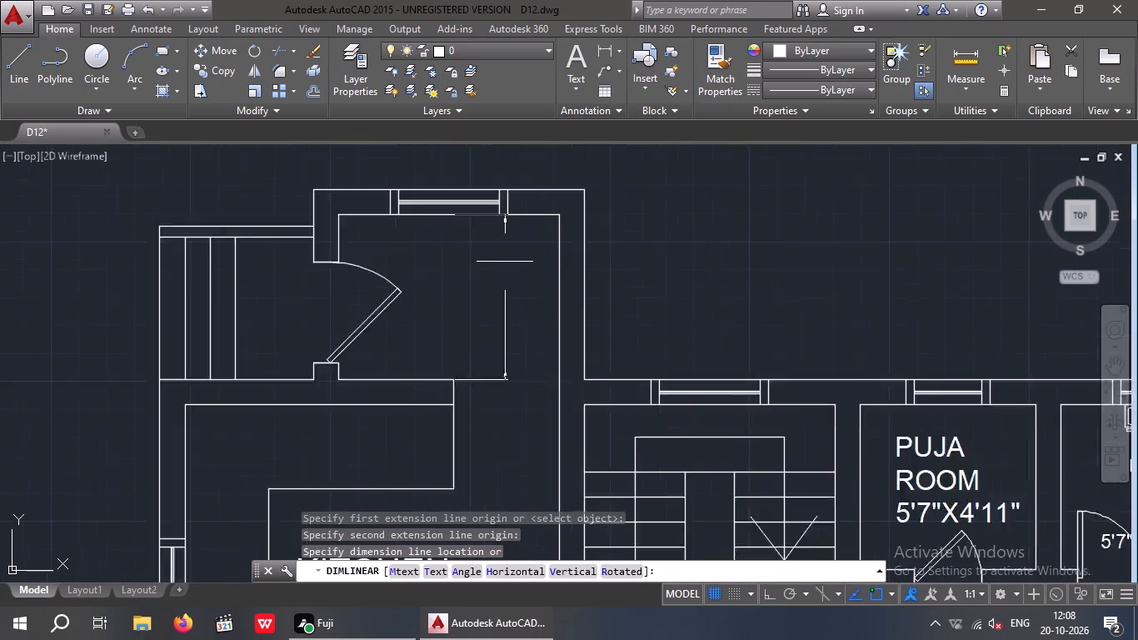
pyautogui.scroll(1, 505, 262)
pyautogui.press('Escape')
pyautogui.press('Escape')
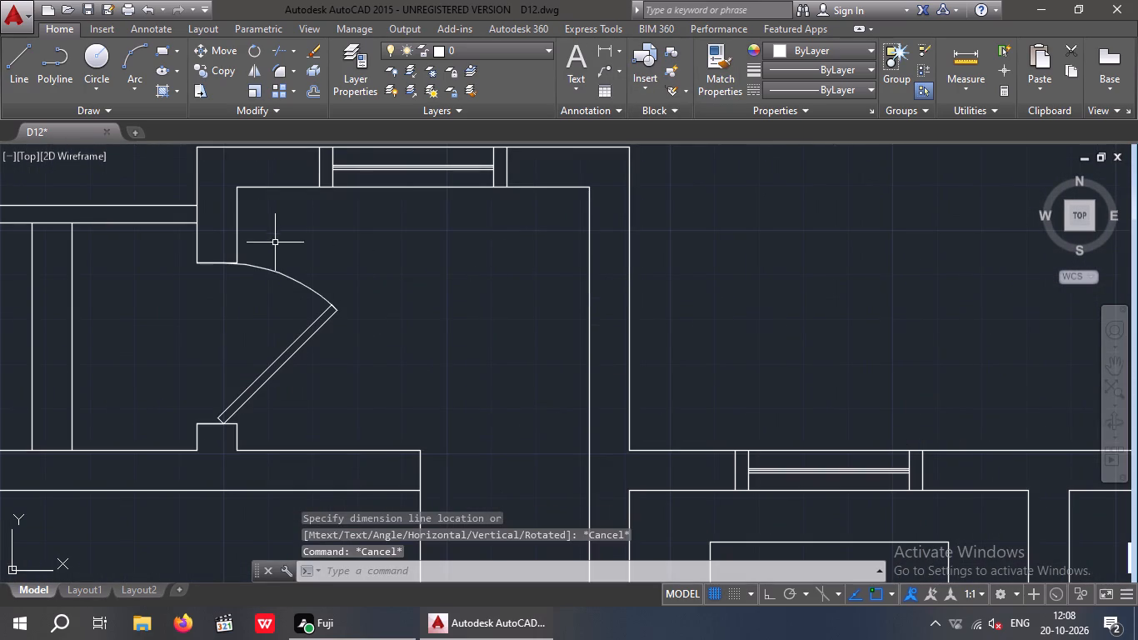
# Measure the inside horizontal width of the same space along its window wall with a linear dimension, without placing it.
pyautogui.press('space')
pyautogui.click(236, 187)
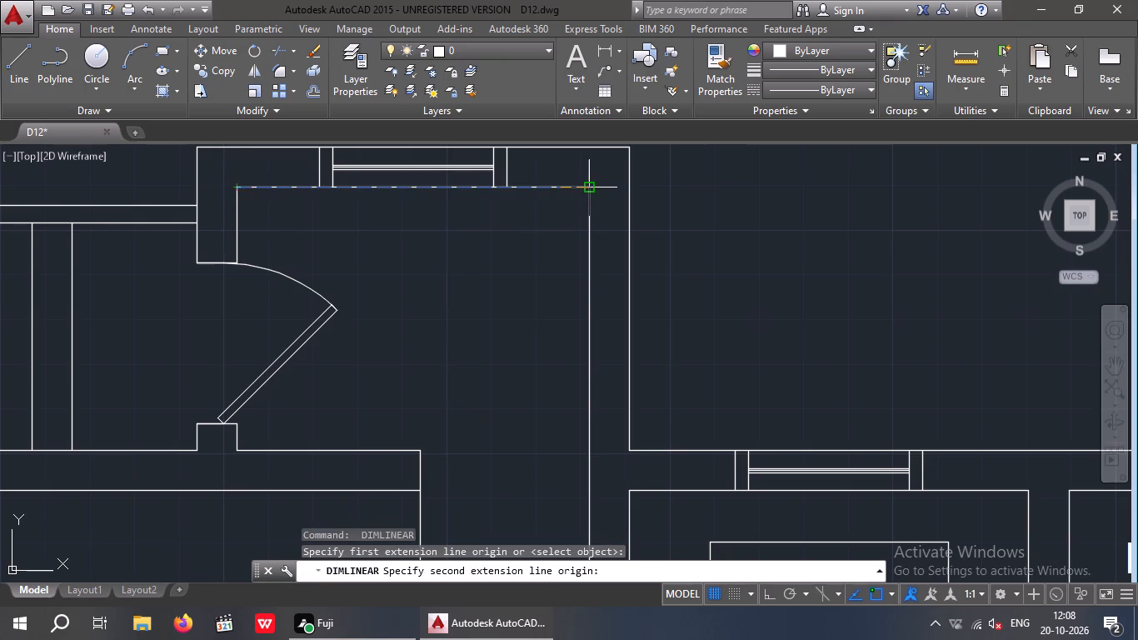
pyautogui.moveTo(591, 186); pyautogui.dragTo(591, 199)
pyautogui.press('Escape')
pyautogui.press('Escape')
# Copy the T/W label from the bathroom below the kitchen into the space above the kitchen, beside the outer door.
pyautogui.scroll(-3, 562, 243)
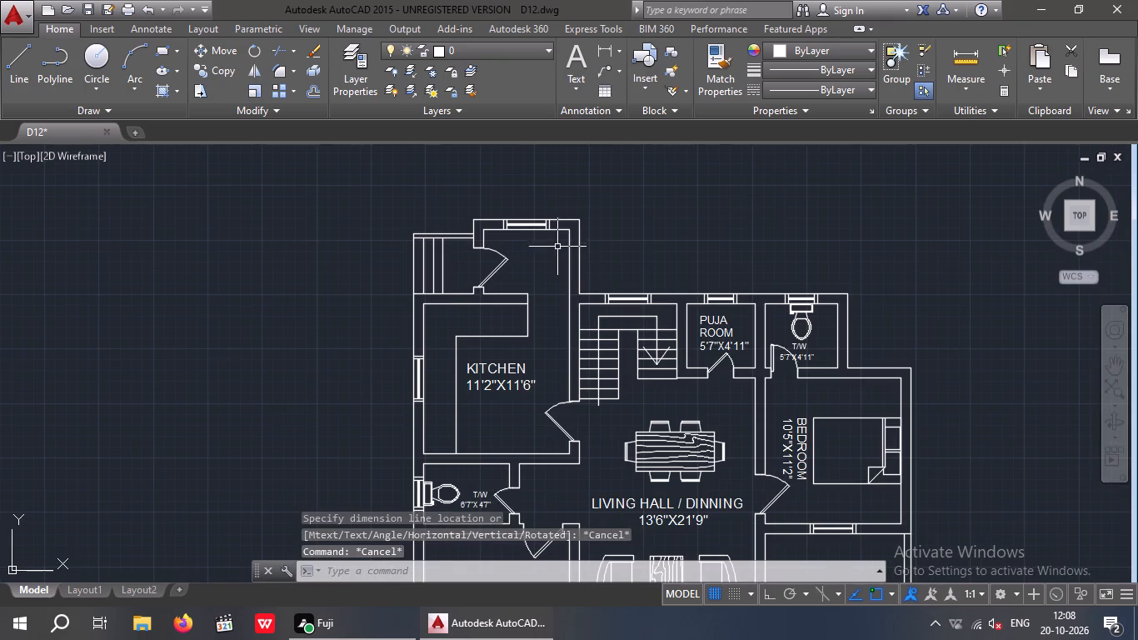
pyautogui.moveTo(560, 312); pyautogui.dragTo(417, 263, button='middle')
pyautogui.scroll(2, 326, 470)
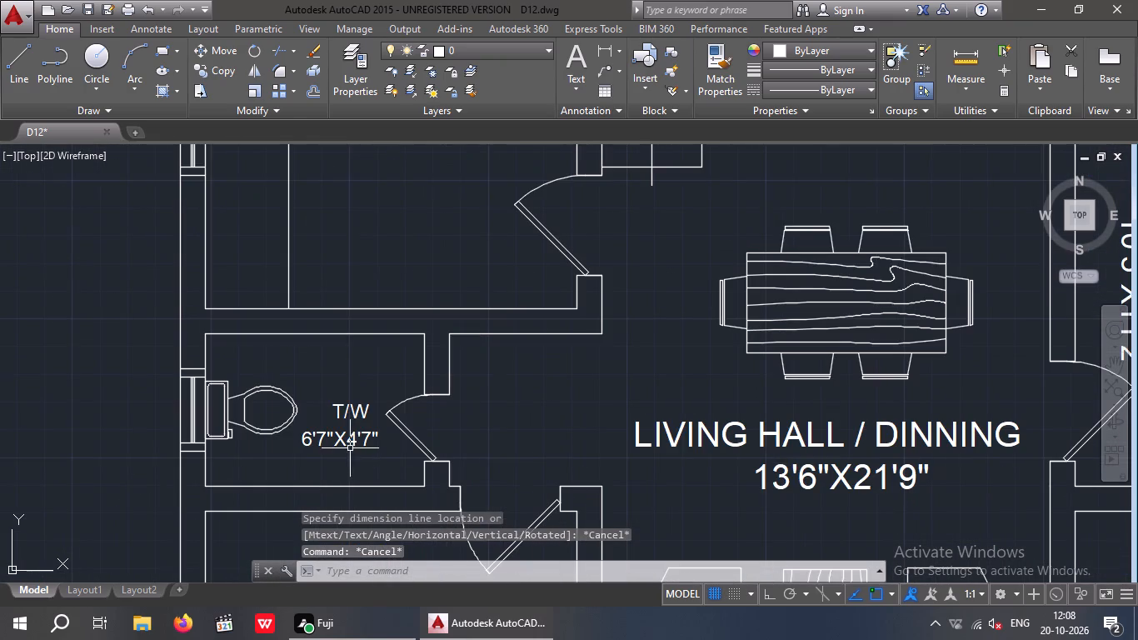
pyautogui.doubleClick(337, 441)
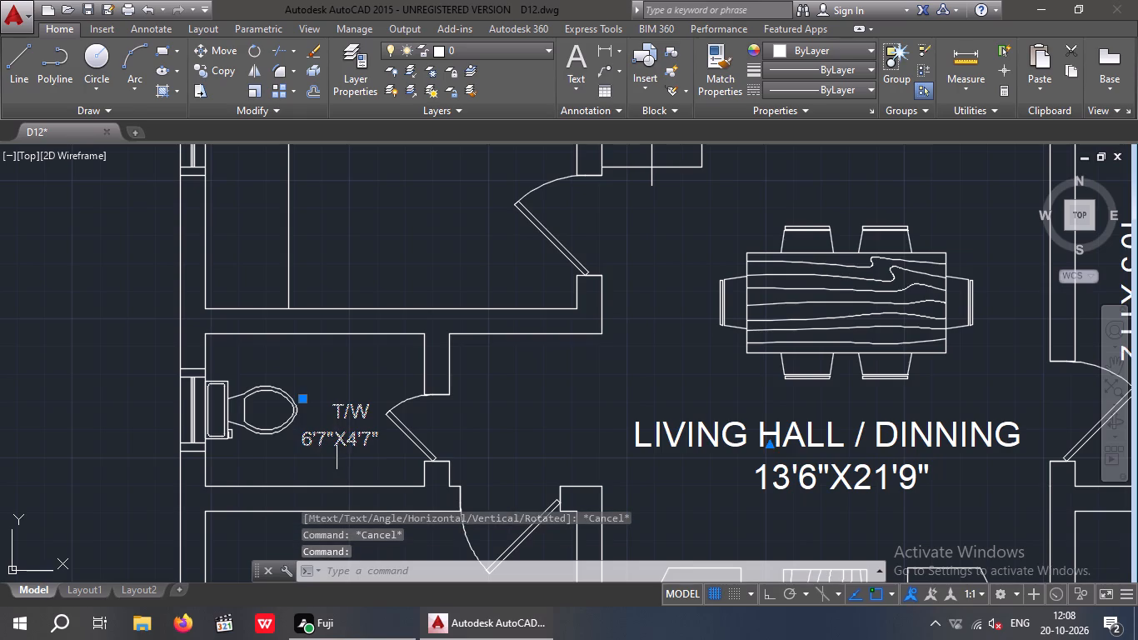
pyautogui.press('Escape')
pyautogui.click(308, 443)
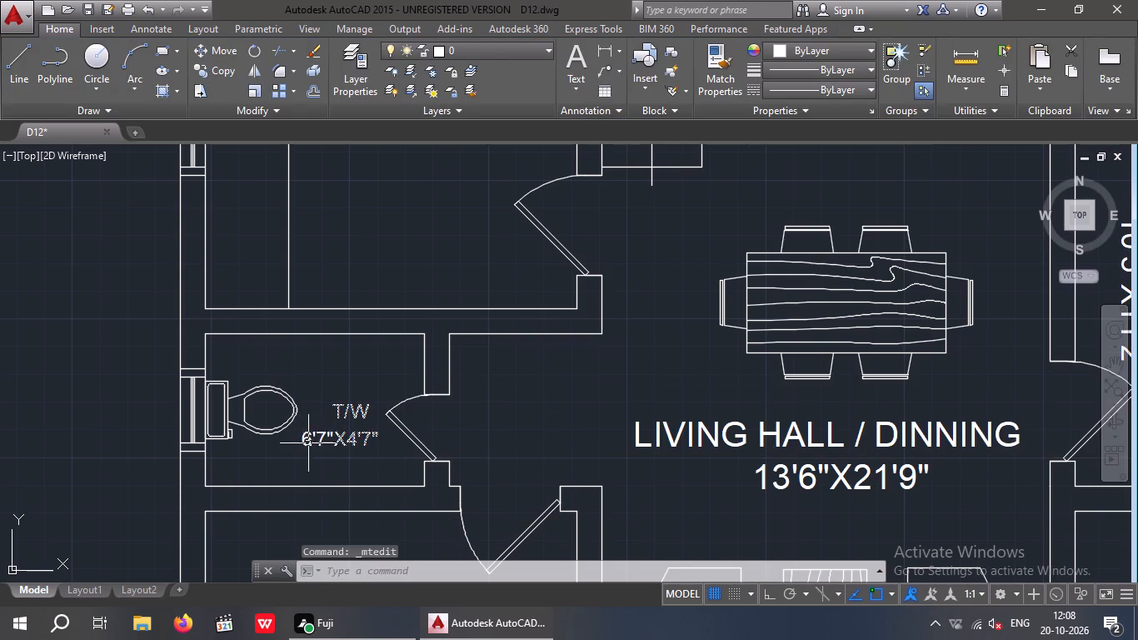
pyautogui.click(219, 73)
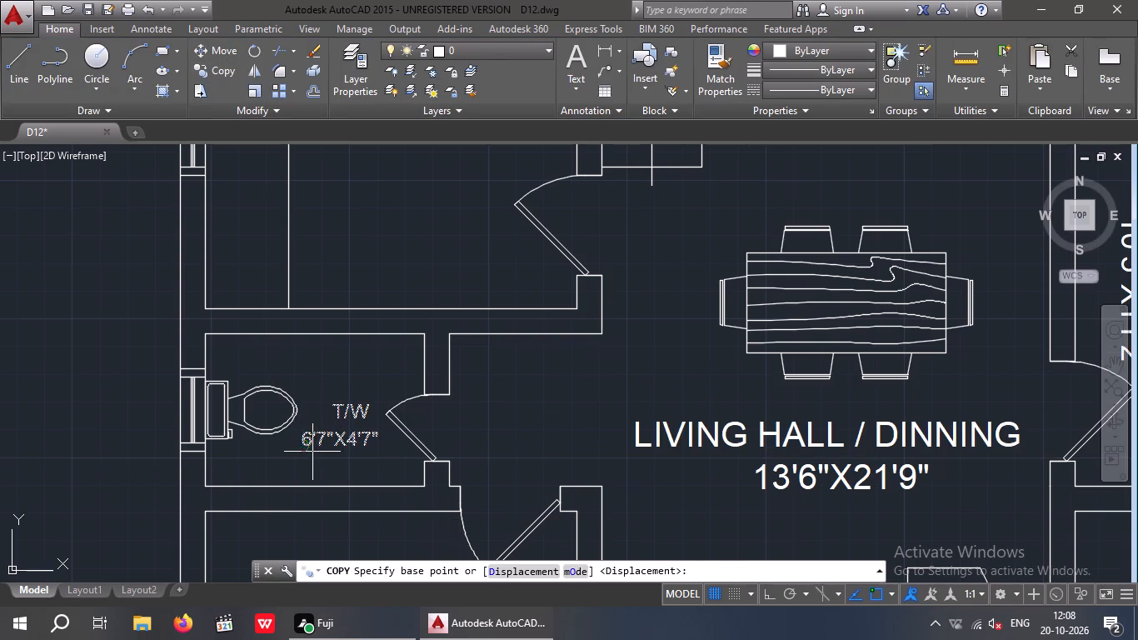
pyautogui.click(309, 448)
pyautogui.scroll(-3, 337, 396)
pyautogui.moveTo(328, 468); pyautogui.dragTo(317, 524, button='middle')
pyautogui.scroll(3, 357, 322)
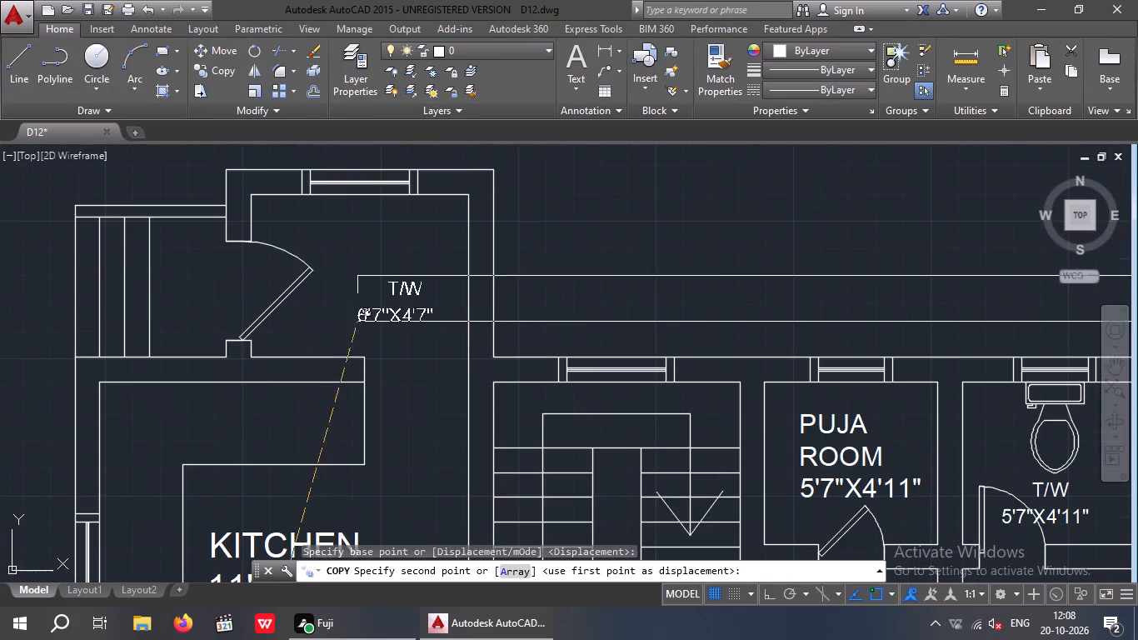
pyautogui.click(336, 301)
pyautogui.press('Escape')
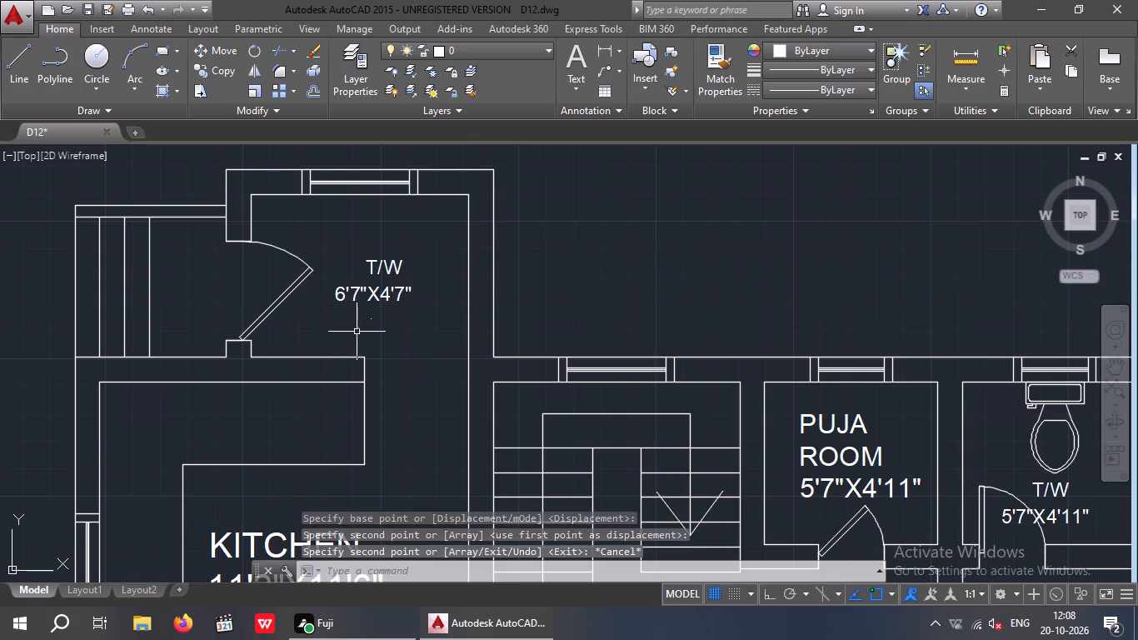
# Change the size line of the copied label above the kitchen to 6'7"X4'11".
pyautogui.scroll(2, 399, 297)
pyautogui.doubleClick(397, 287)
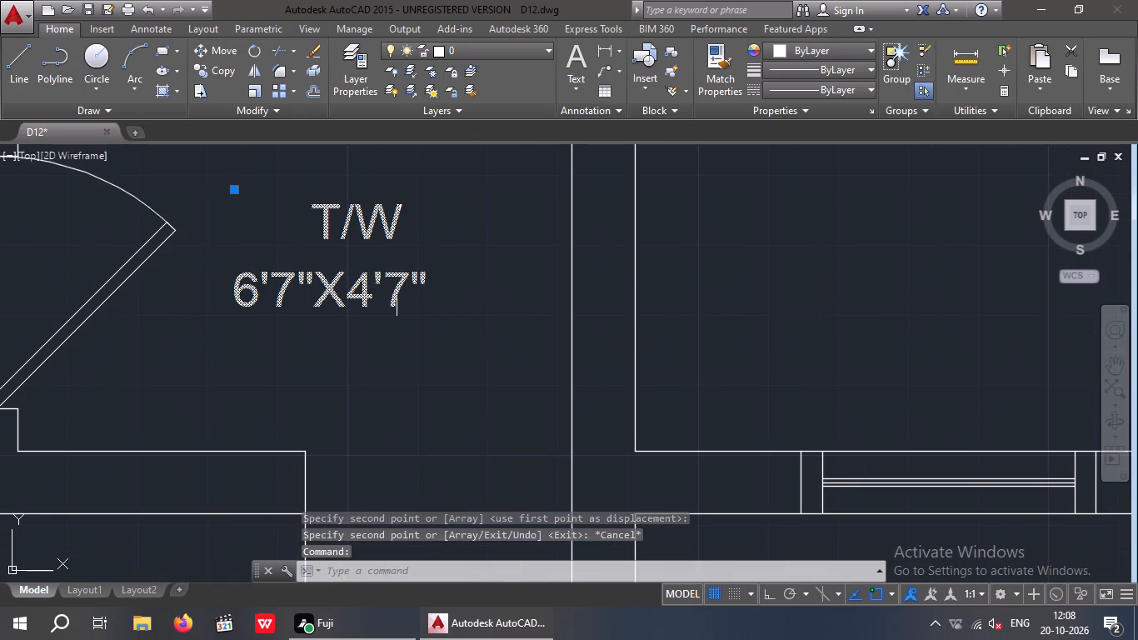
pyautogui.press('BackSpace')
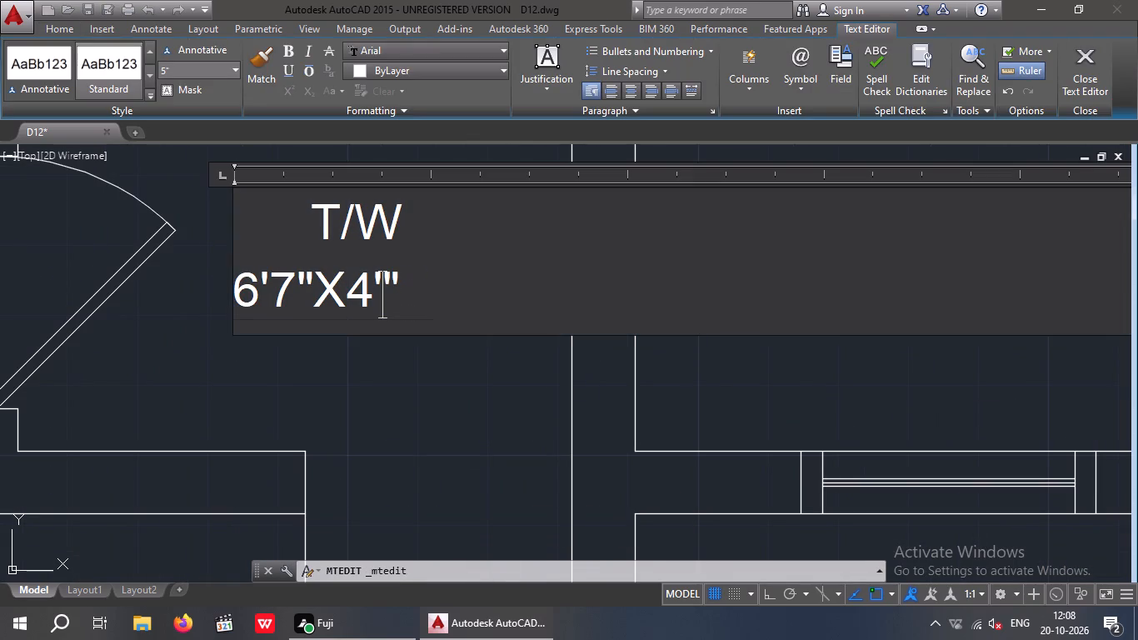
pyautogui.write('11')
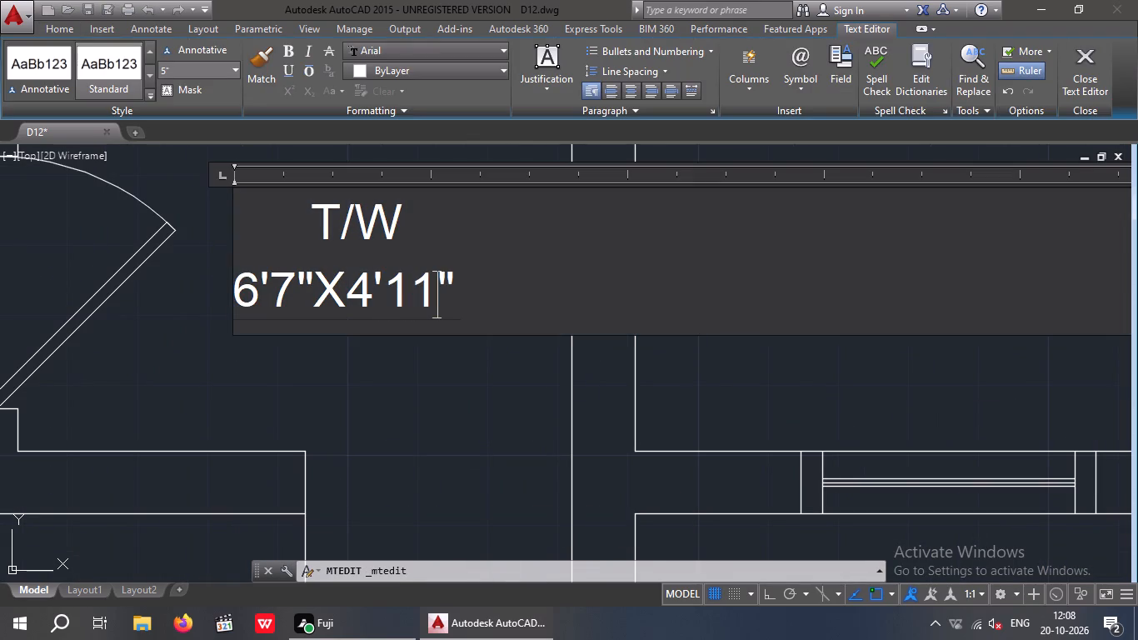
# Change the name line of the copied label above the kitchen to OT and finish editing the text.
pyautogui.press('Up')
pyautogui.press('BackSpace')
pyautogui.press('BackSpace')
pyautogui.press('BackSpace')
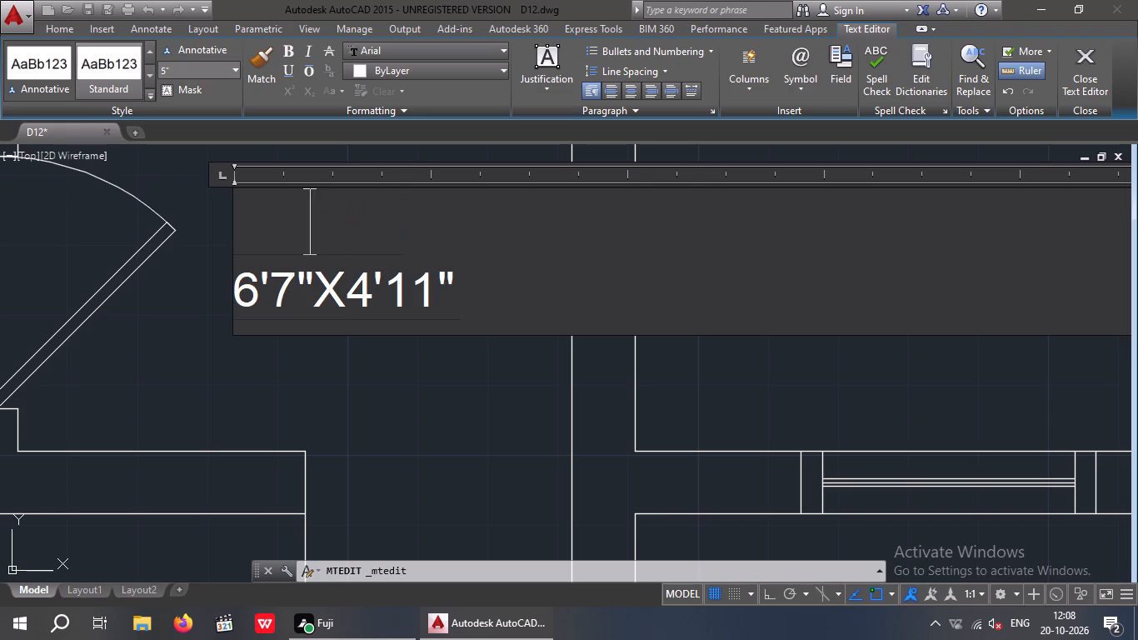
pyautogui.press('BackSpace')
pyautogui.press('BackSpace')
pyautogui.press('o')
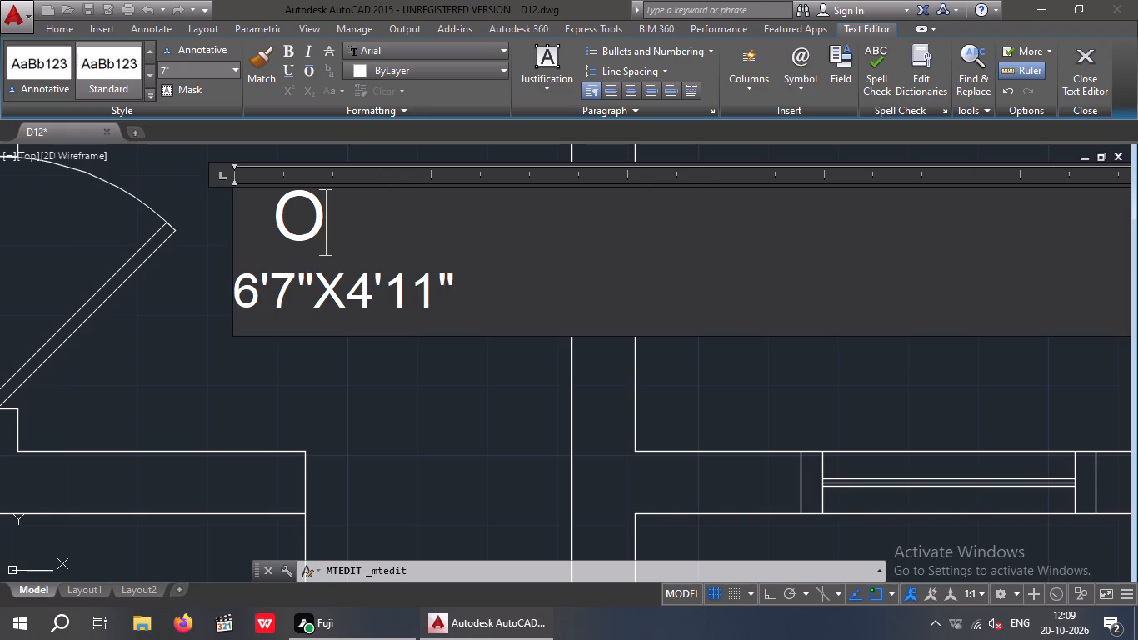
pyautogui.press('t')
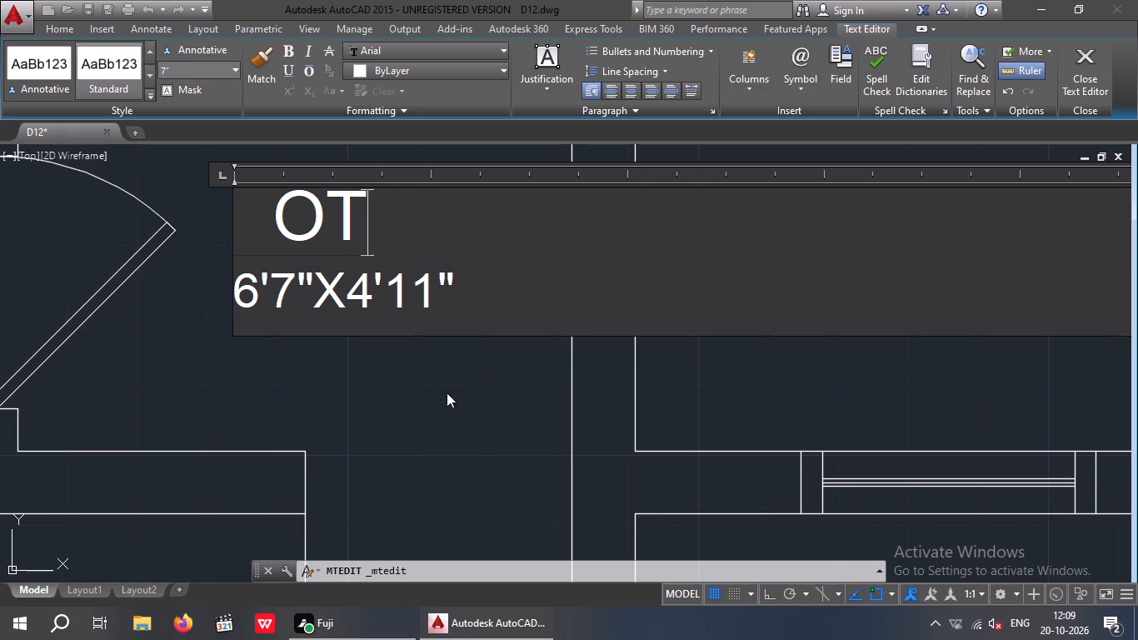
pyautogui.click(397, 376)
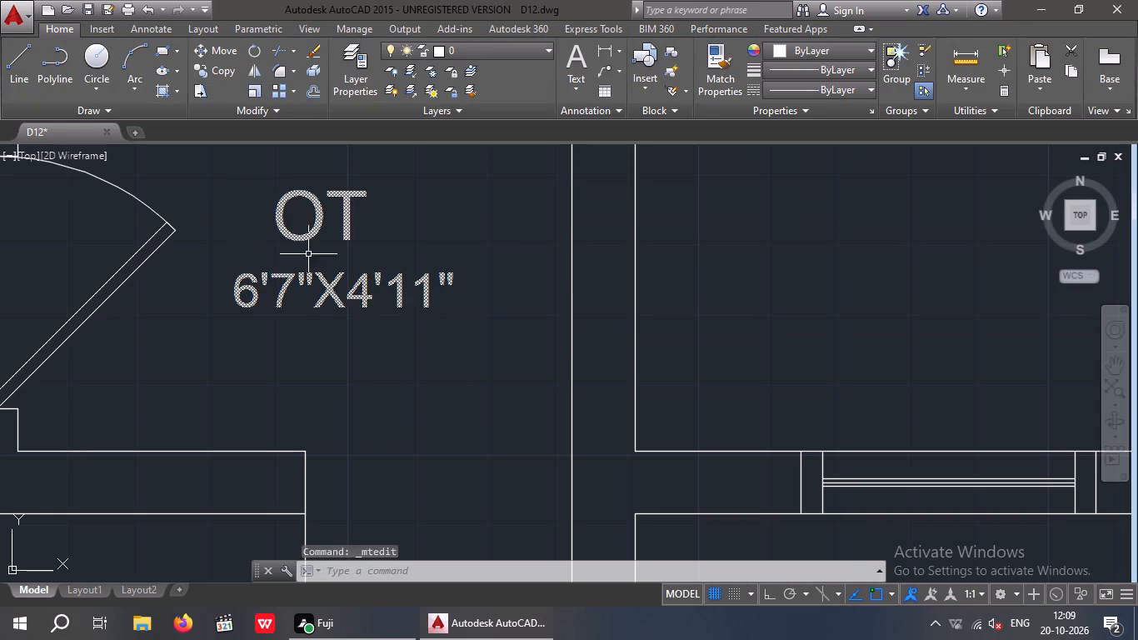
# Save the drawing.
pyautogui.scroll(-6, 336, 295)
pyautogui.moveTo(358, 411); pyautogui.dragTo(387, 328, button='middle')
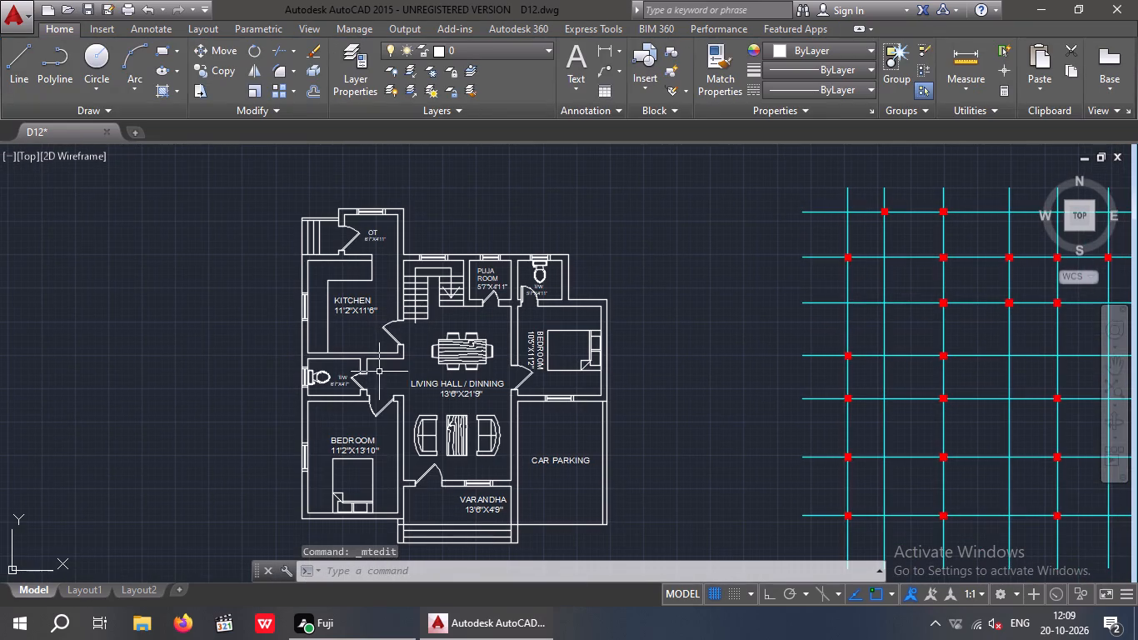
pyautogui.hotkey('ctrl', 's')
pyautogui.hotkey('ctrl', 's')
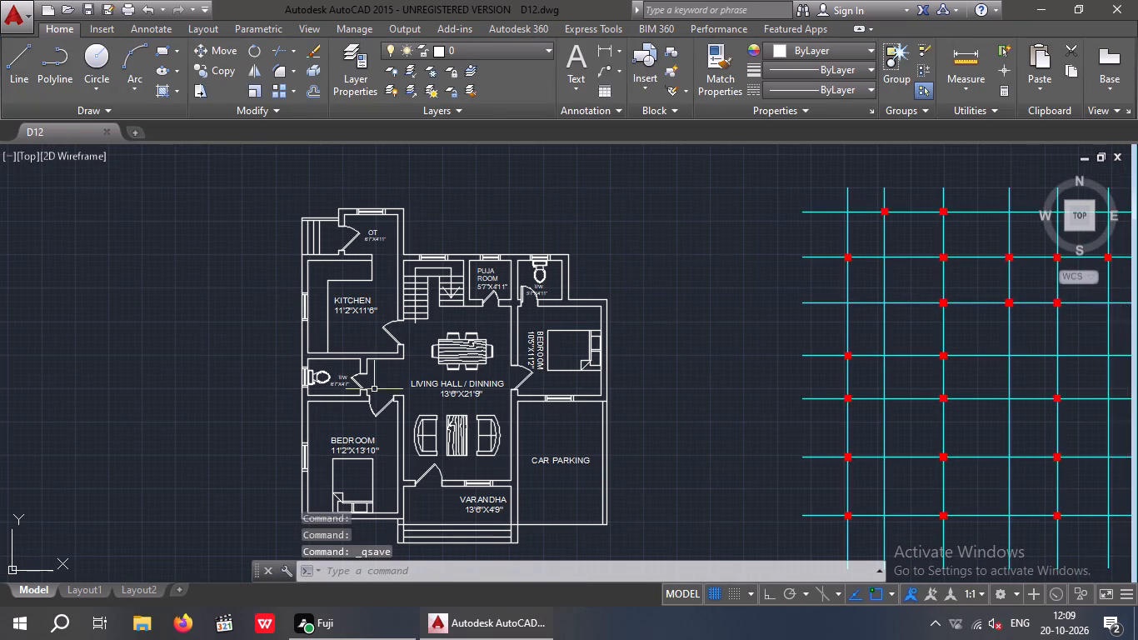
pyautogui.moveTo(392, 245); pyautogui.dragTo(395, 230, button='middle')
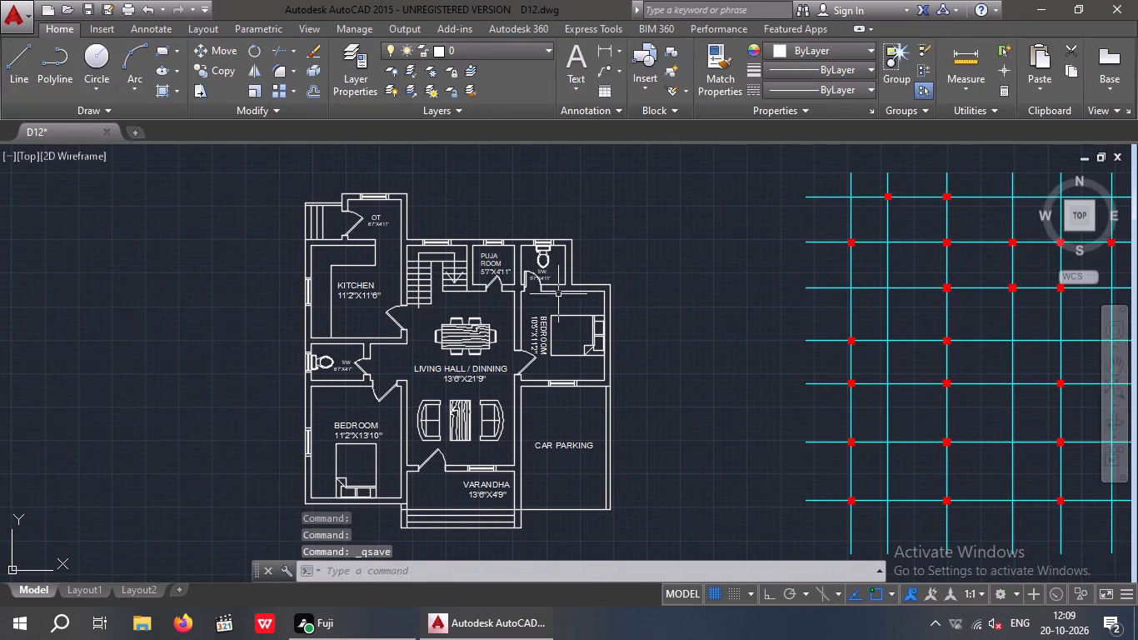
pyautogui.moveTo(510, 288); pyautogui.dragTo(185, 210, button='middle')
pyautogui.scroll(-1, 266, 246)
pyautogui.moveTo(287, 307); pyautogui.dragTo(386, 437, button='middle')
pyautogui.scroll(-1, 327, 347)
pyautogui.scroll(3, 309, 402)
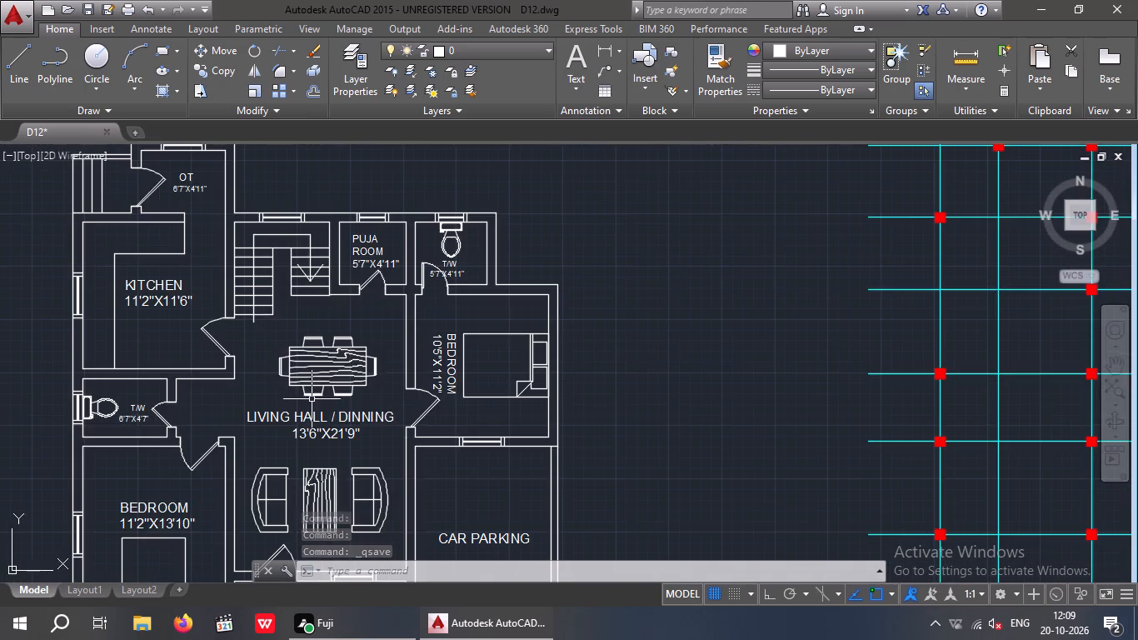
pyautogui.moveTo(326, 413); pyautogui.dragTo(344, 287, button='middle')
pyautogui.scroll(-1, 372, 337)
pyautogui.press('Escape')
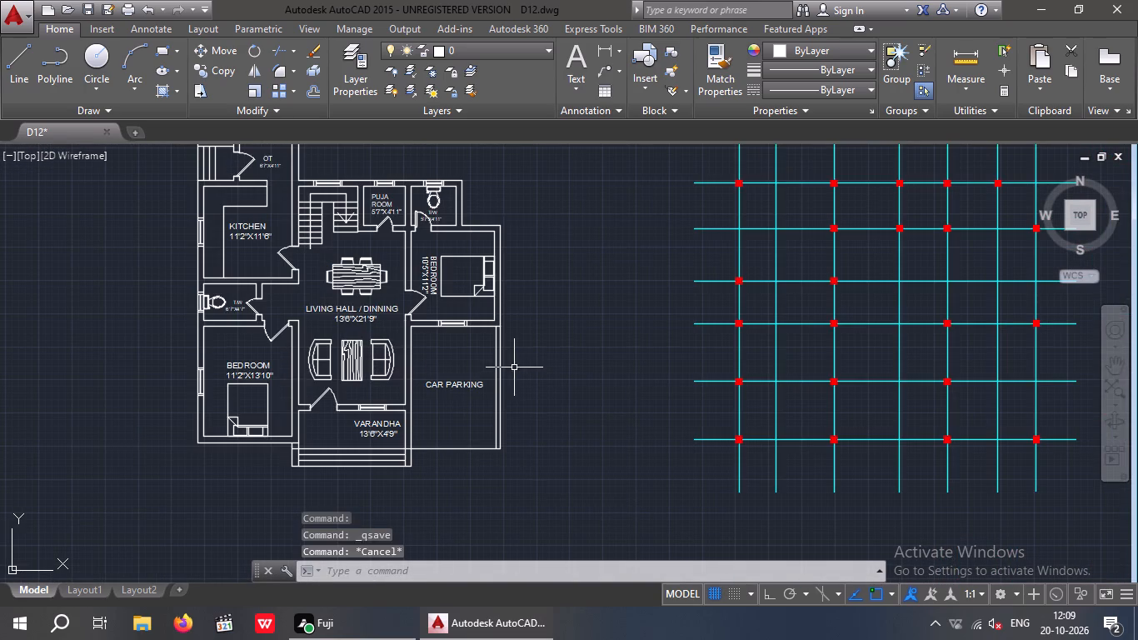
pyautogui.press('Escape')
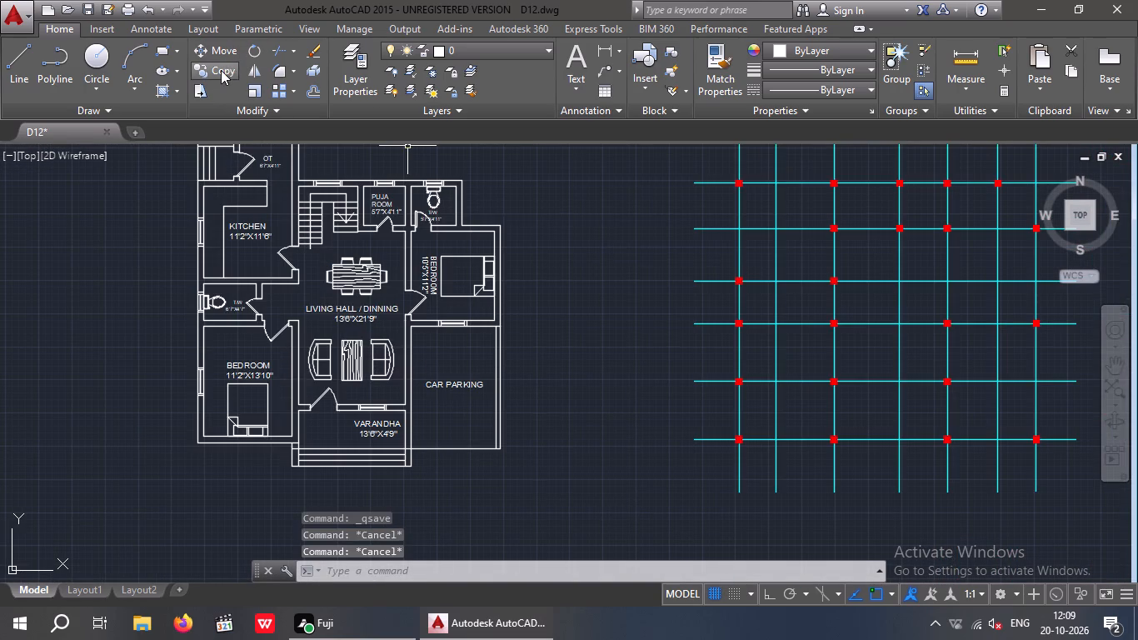
# Add an annotative multiline text reading D with 10" height in the empty space outside the bedroom above the car parking.
pyautogui.click(580, 56)
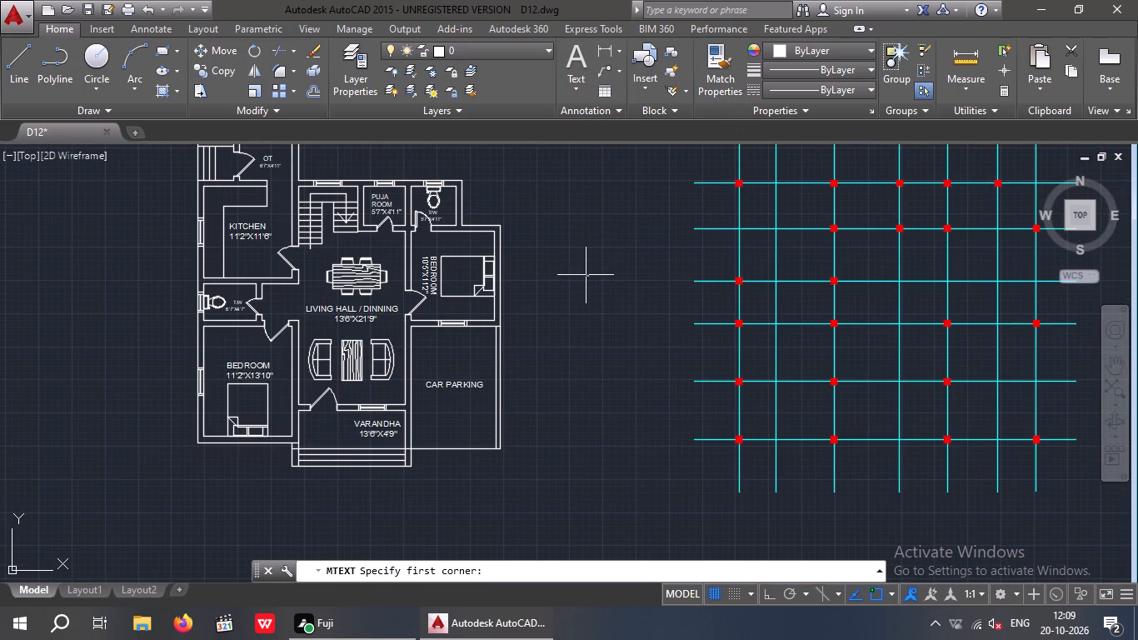
pyautogui.moveTo(545, 272); pyautogui.dragTo(580, 325)
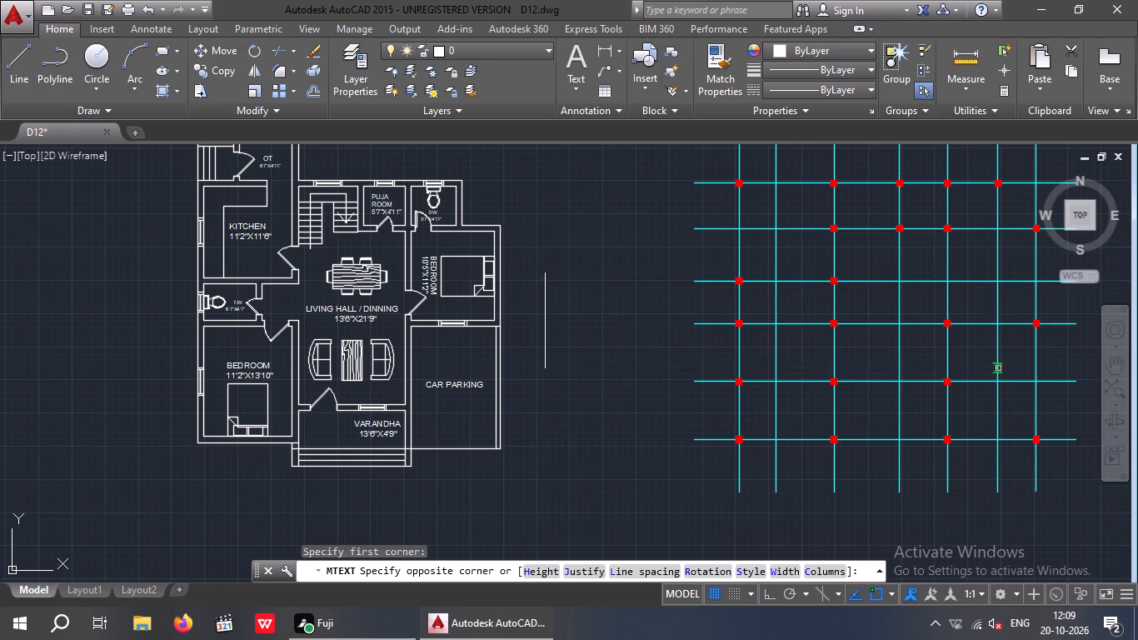
pyautogui.click(976, 362)
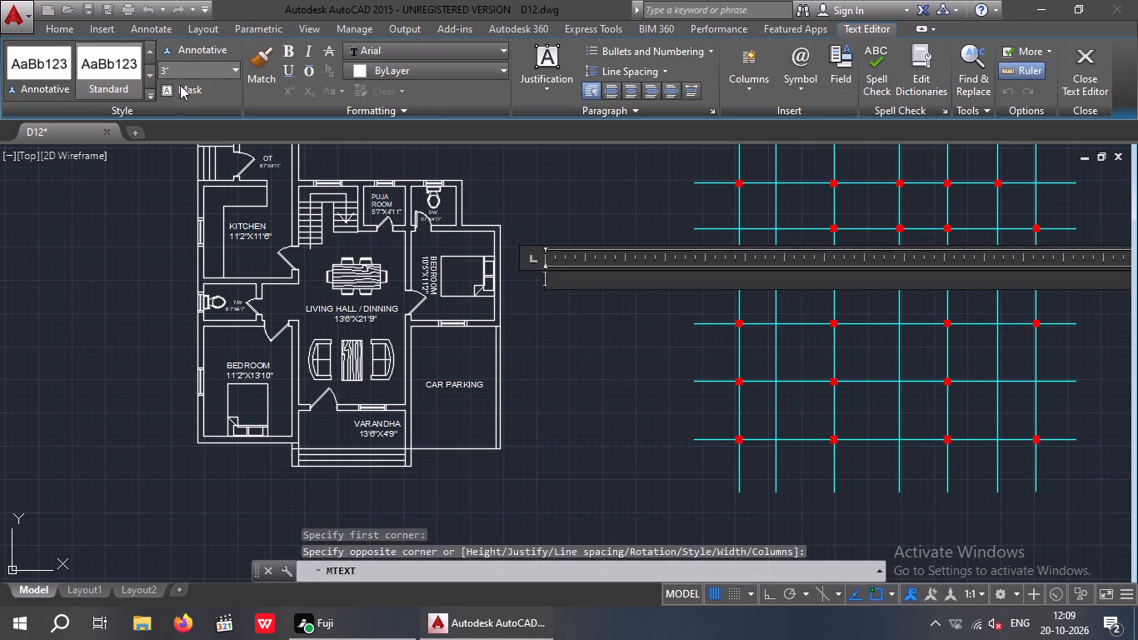
pyautogui.click(180, 56)
pyautogui.click(175, 76)
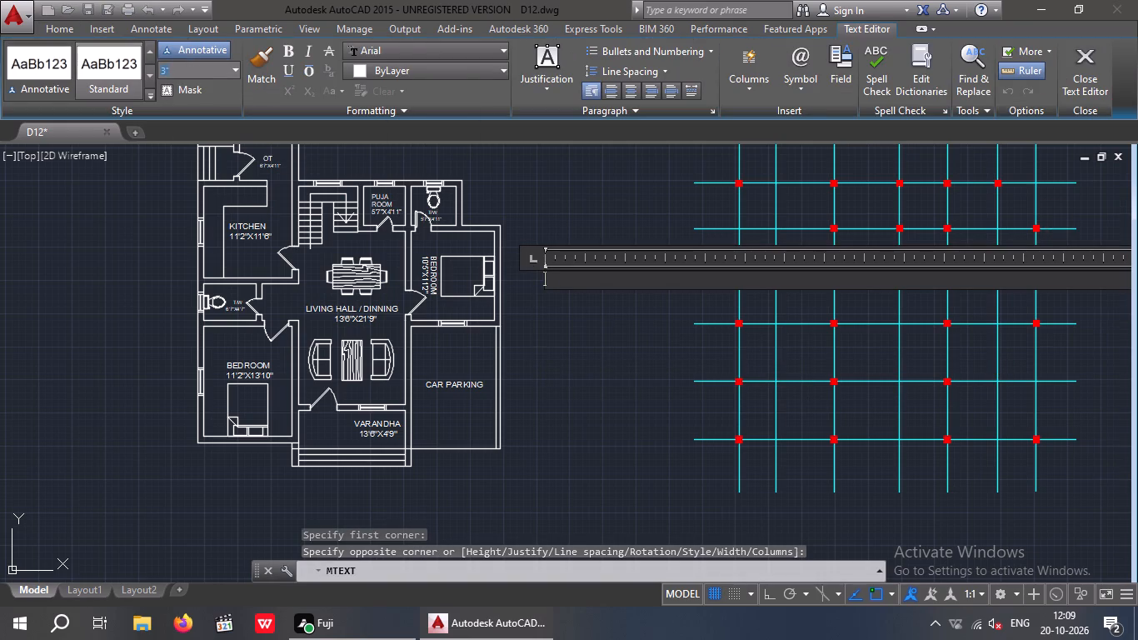
pyautogui.write('10"')
pyautogui.press('Return')
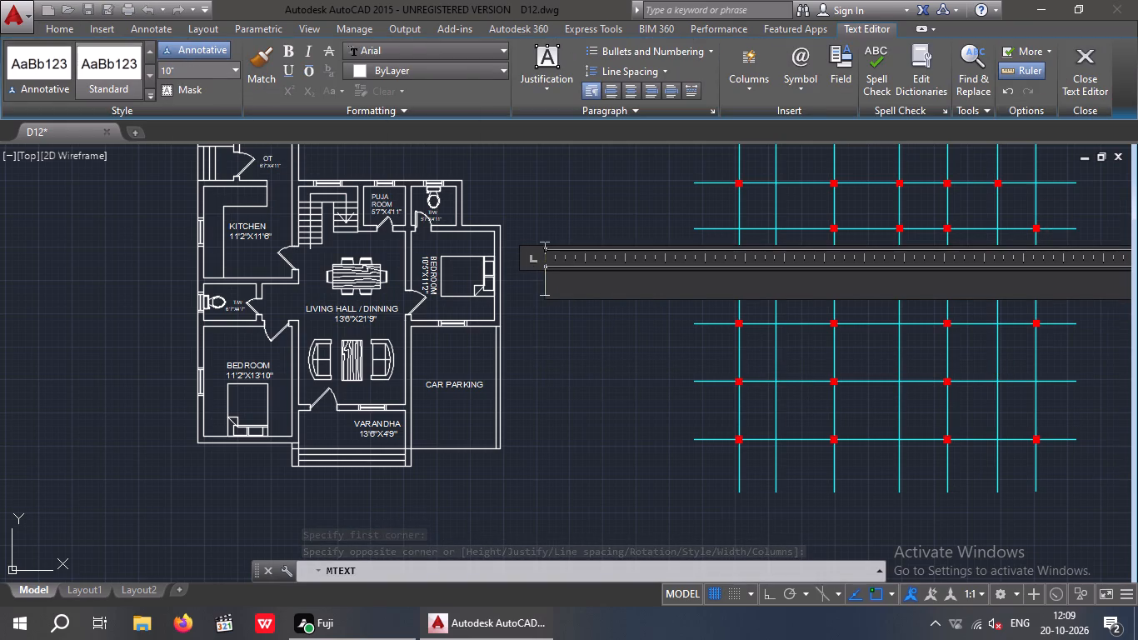
pyautogui.press('d')
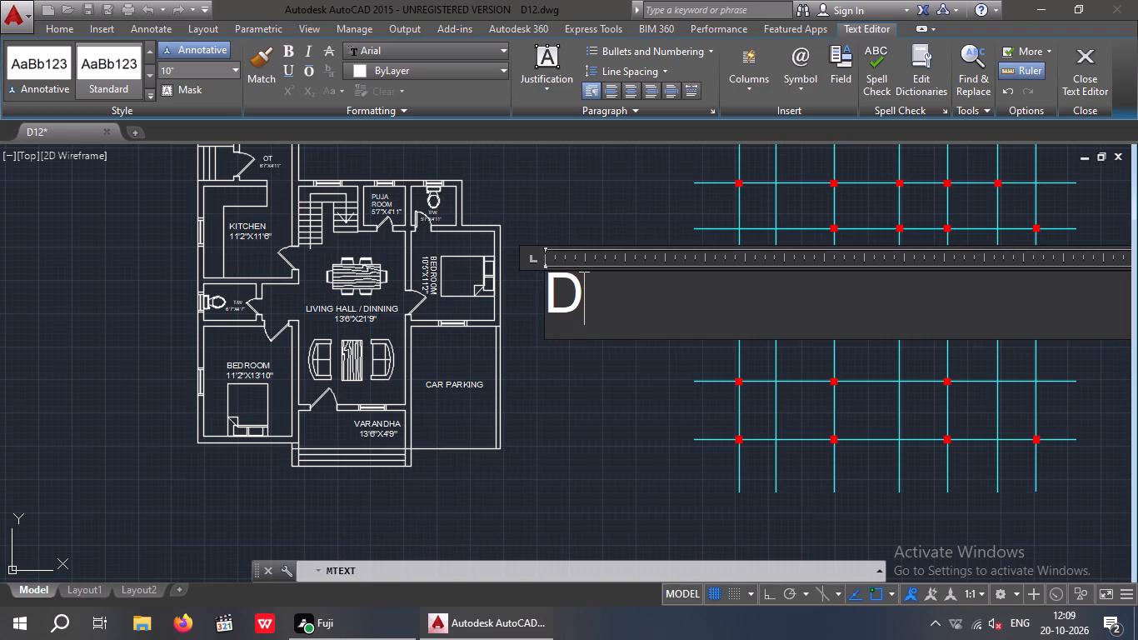
pyautogui.click(634, 407)
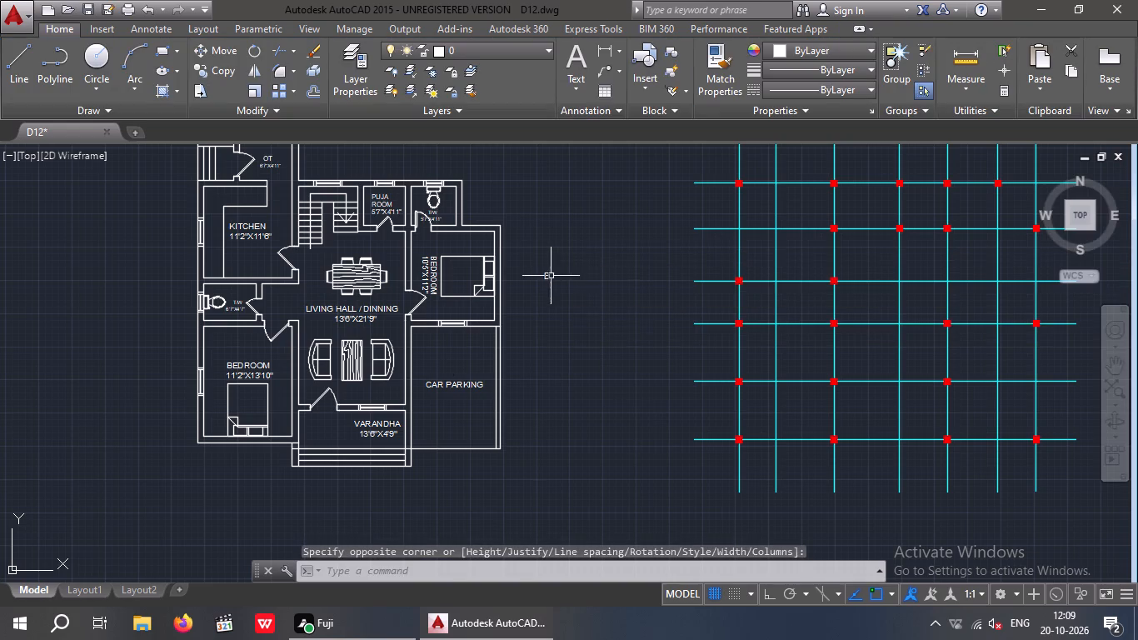
# Copy the D label into the door opening of the bedroom above the car parking and into the kitchen's door opening.
pyautogui.scroll(3, 535, 262)
pyautogui.moveTo(626, 275); pyautogui.dragTo(543, 369)
pyautogui.click(536, 376)
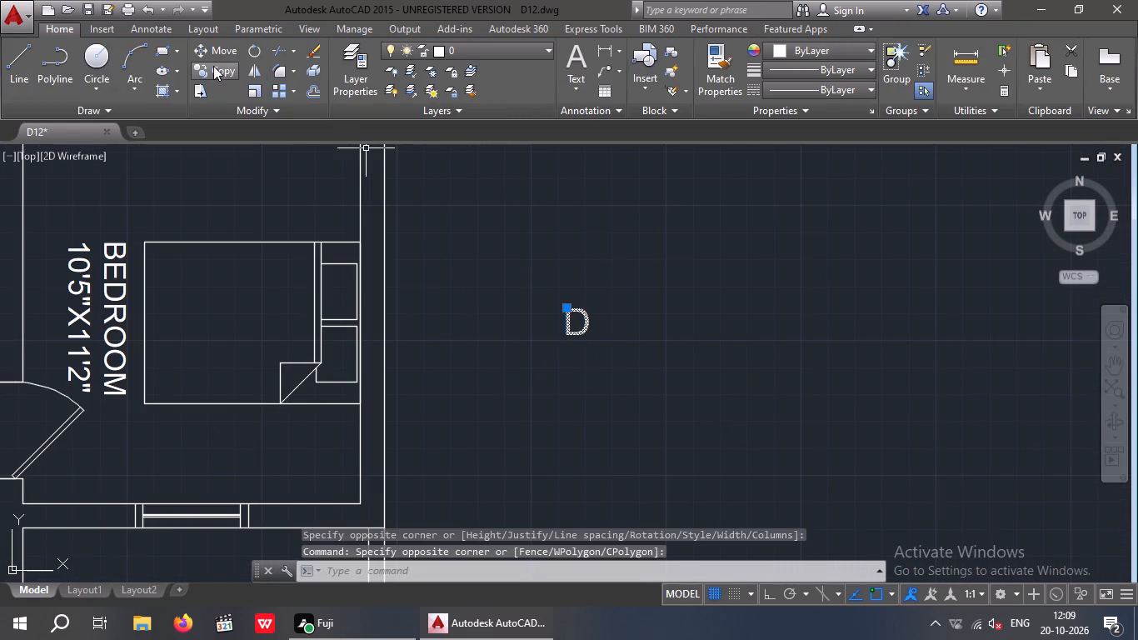
pyautogui.click(212, 72)
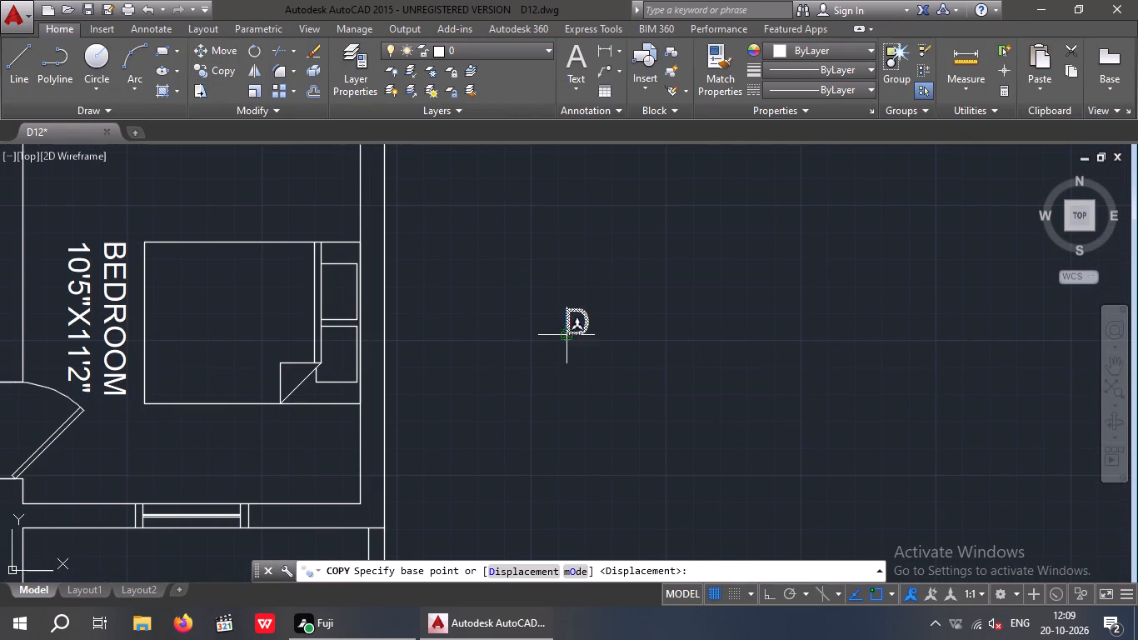
pyautogui.click(566, 334)
pyautogui.scroll(-2, 566, 377)
pyautogui.scroll(3, 342, 408)
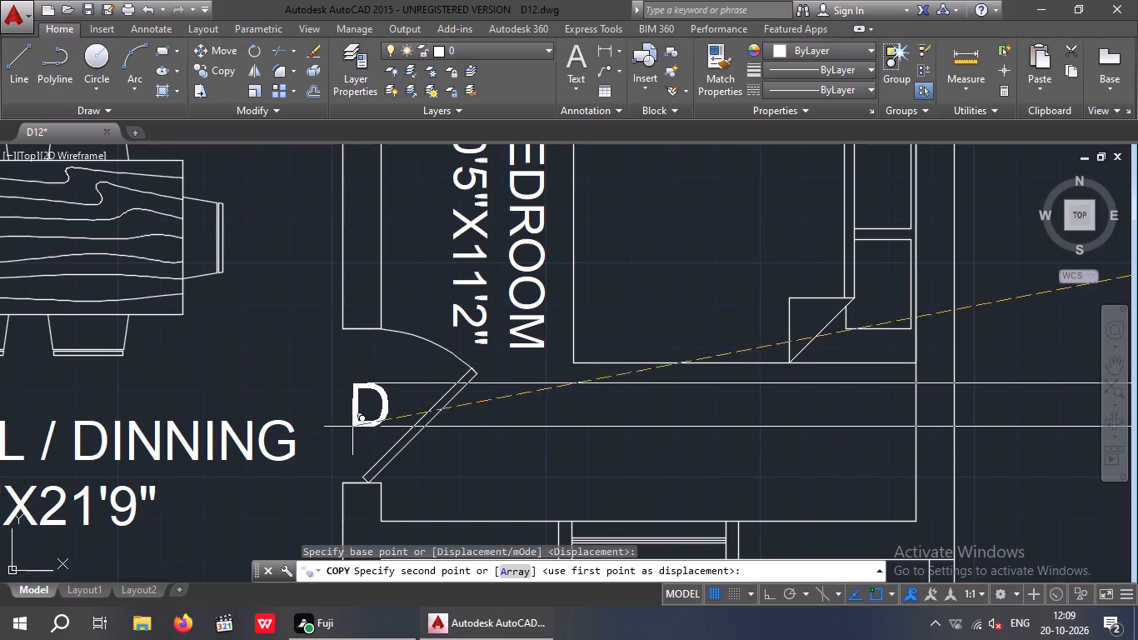
pyautogui.click(350, 420)
pyautogui.scroll(-3, 355, 421)
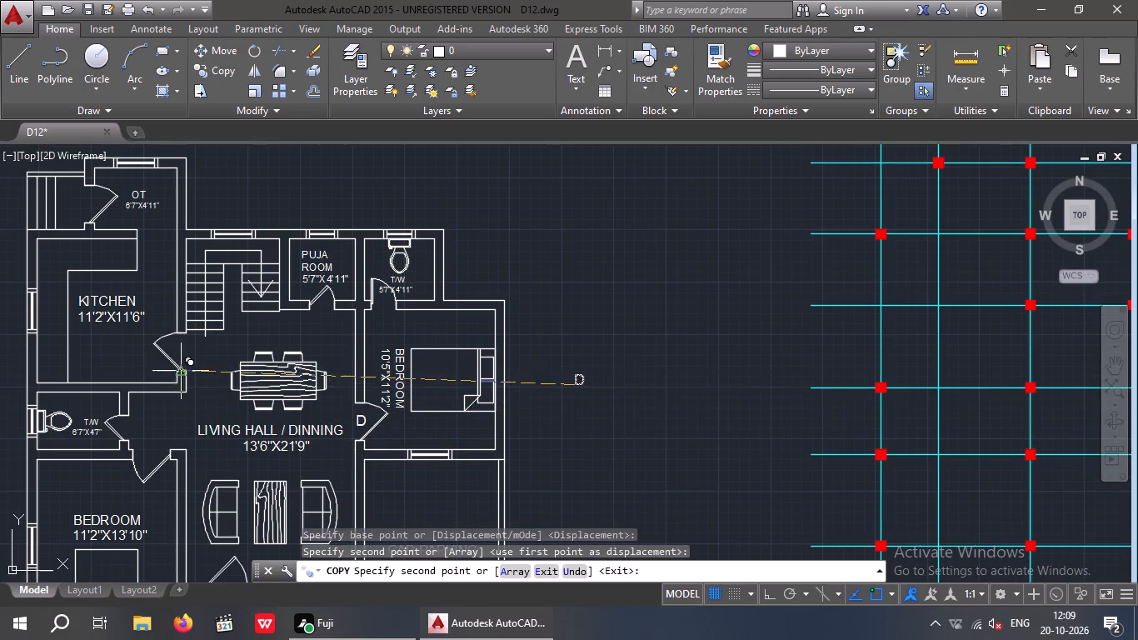
pyautogui.scroll(4, 177, 350)
pyautogui.click(167, 380)
# Place further copies of the D label at the 11'2"X13'10" bedroom's door and in the OT's outer door opening, ending the copying.
pyautogui.scroll(-3, 188, 377)
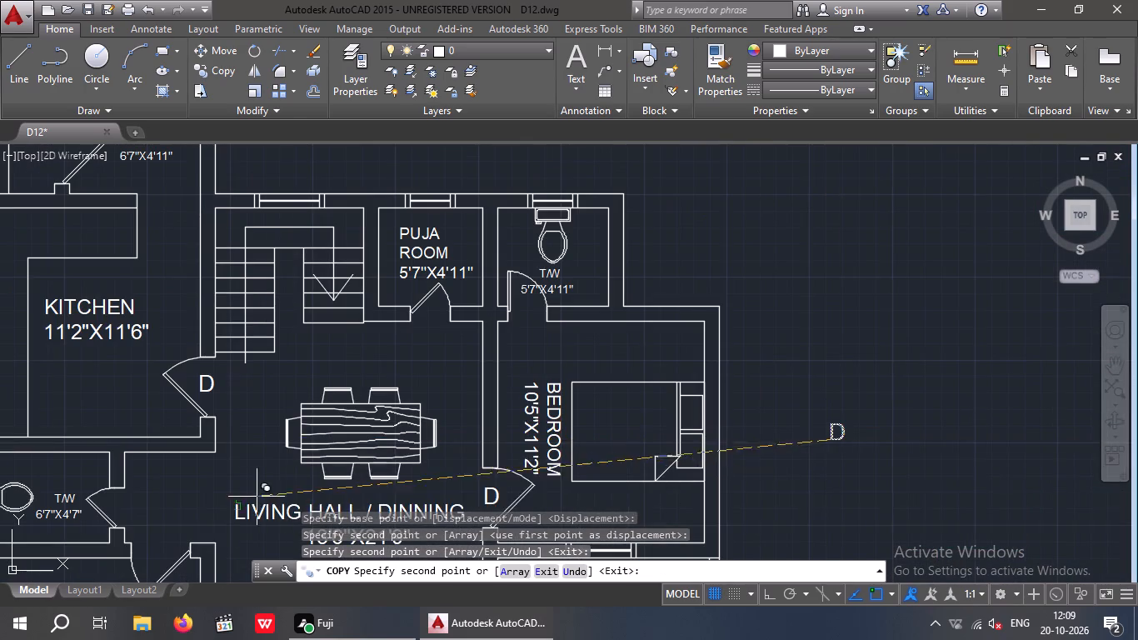
pyautogui.moveTo(163, 536); pyautogui.dragTo(216, 396, button='middle')
pyautogui.scroll(3, 200, 441)
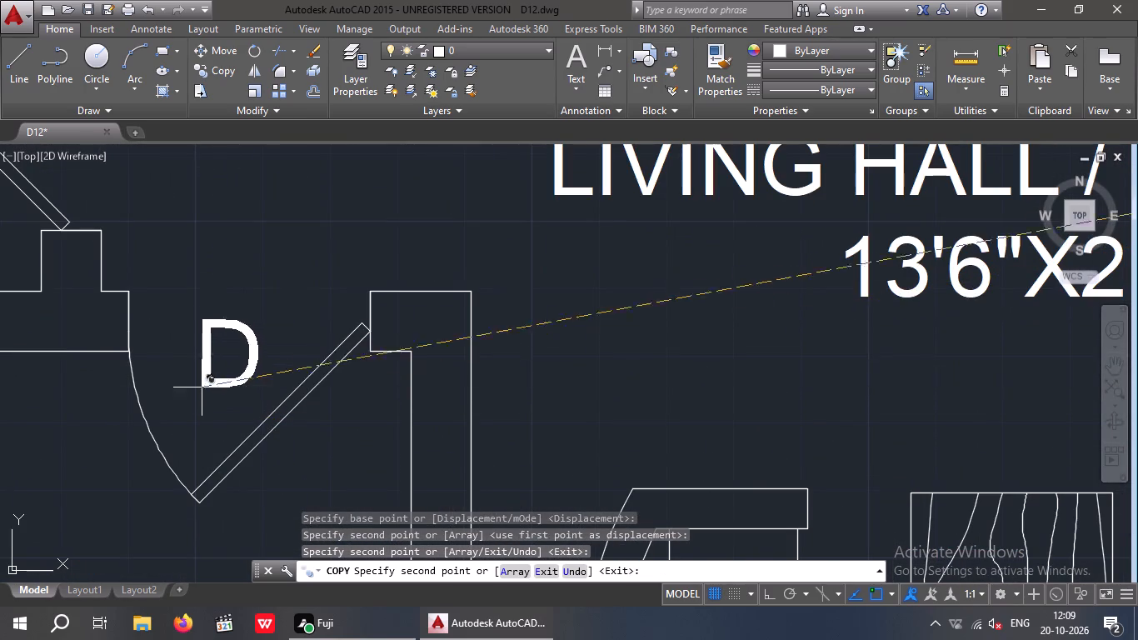
pyautogui.click(202, 357)
pyautogui.scroll(-3, 206, 357)
pyautogui.scroll(-2, 559, 402)
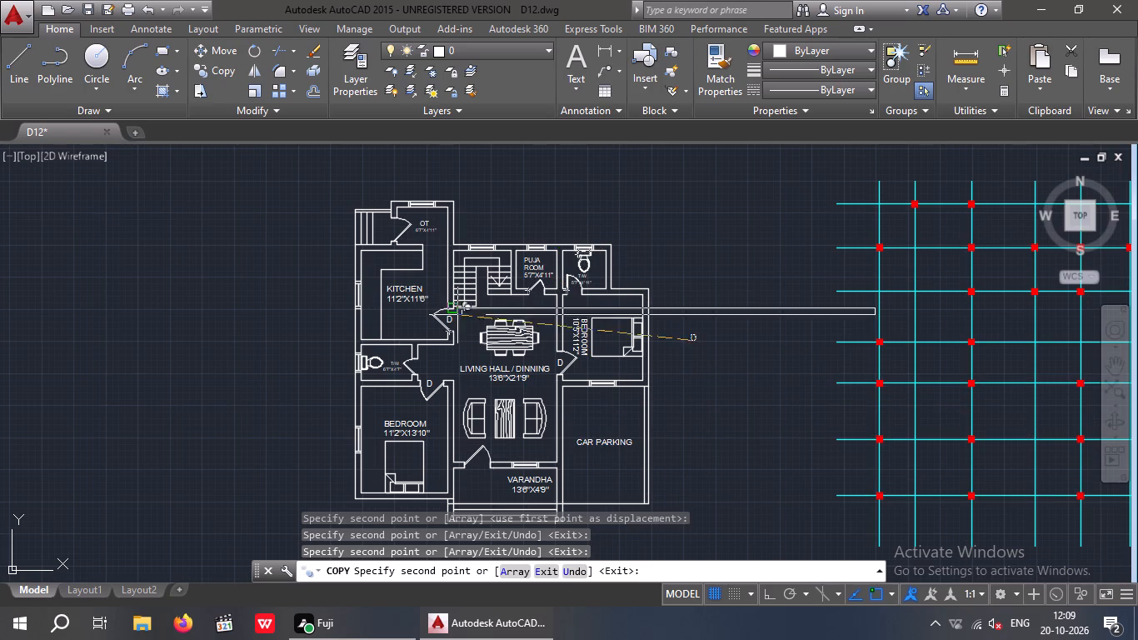
pyautogui.scroll(3, 397, 236)
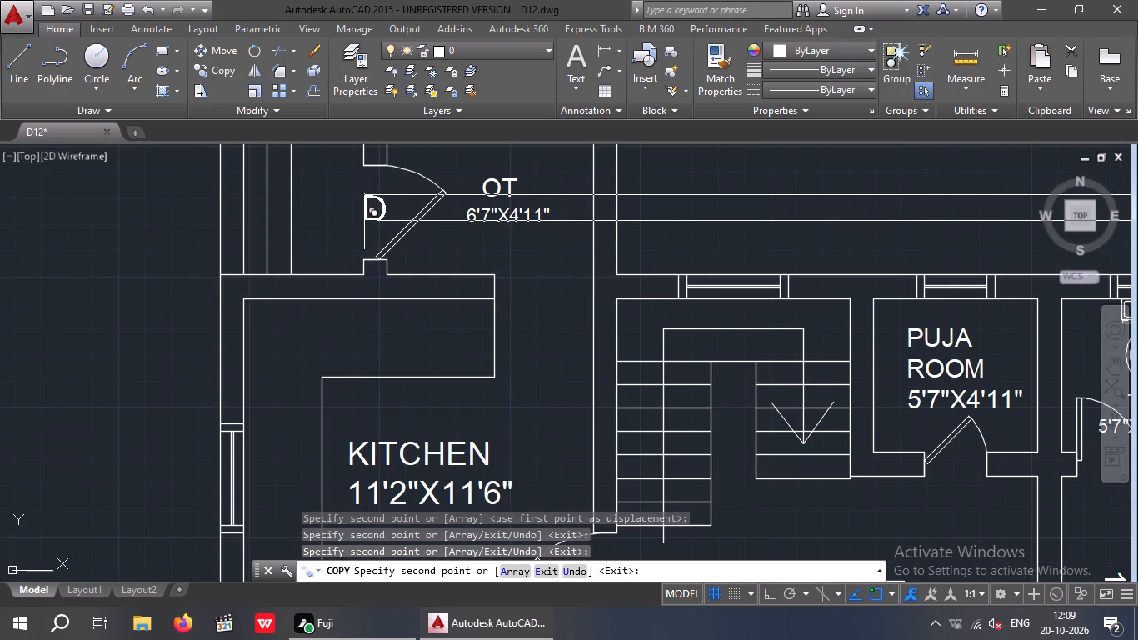
pyautogui.click(365, 220)
pyautogui.scroll(-3, 387, 225)
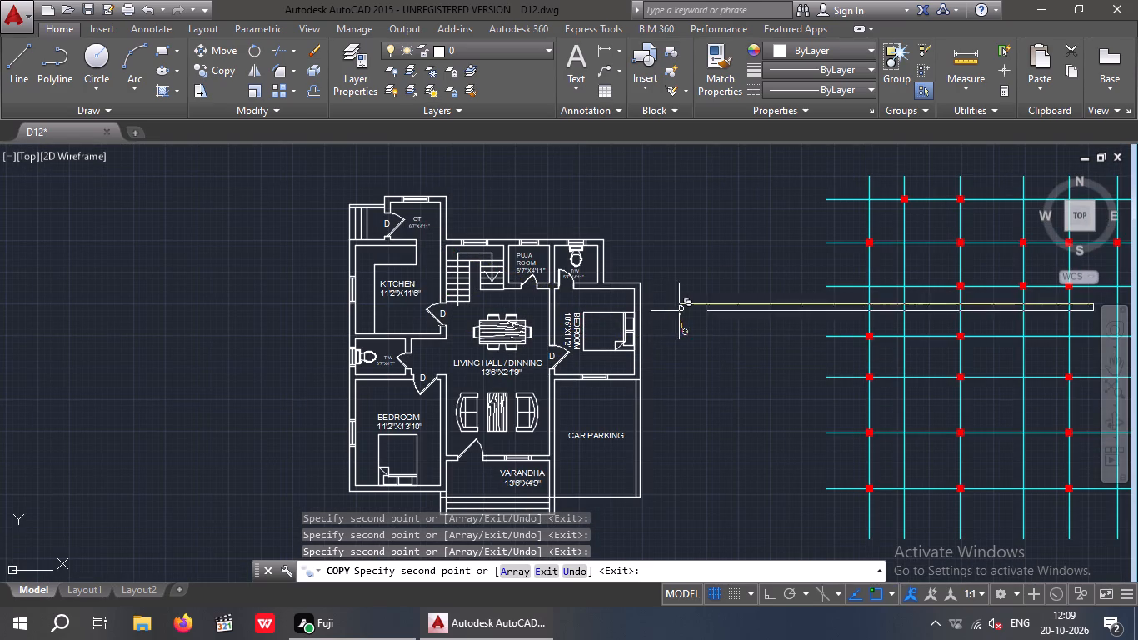
pyautogui.press('Escape')
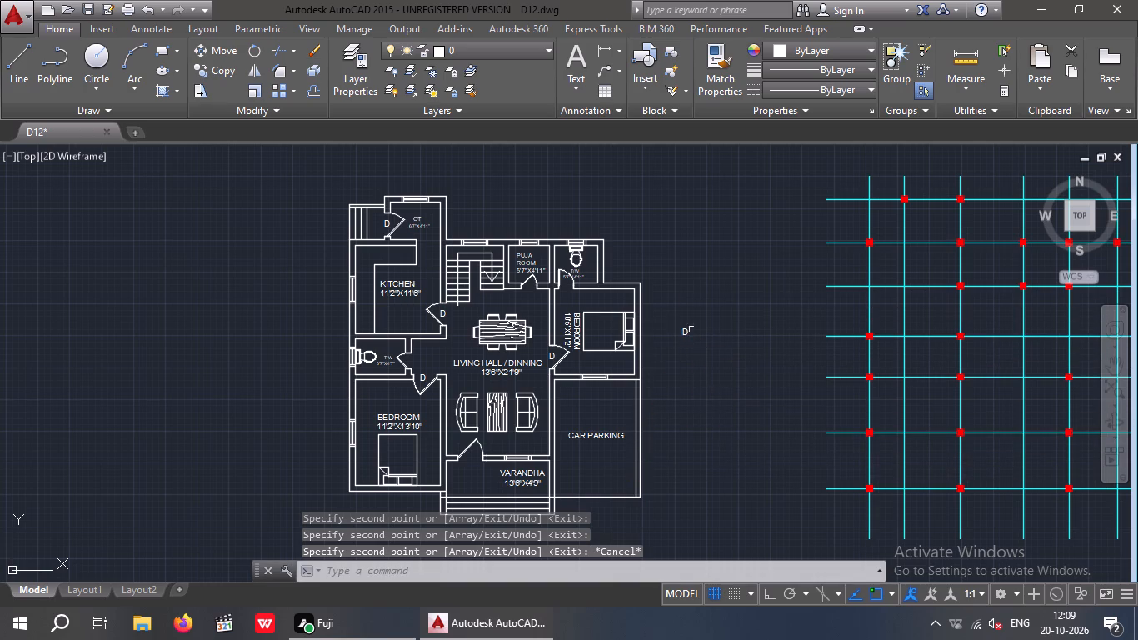
# Change the original D text outside the floor plan to D1.
pyautogui.scroll(3, 681, 329)
pyautogui.doubleClick(702, 338)
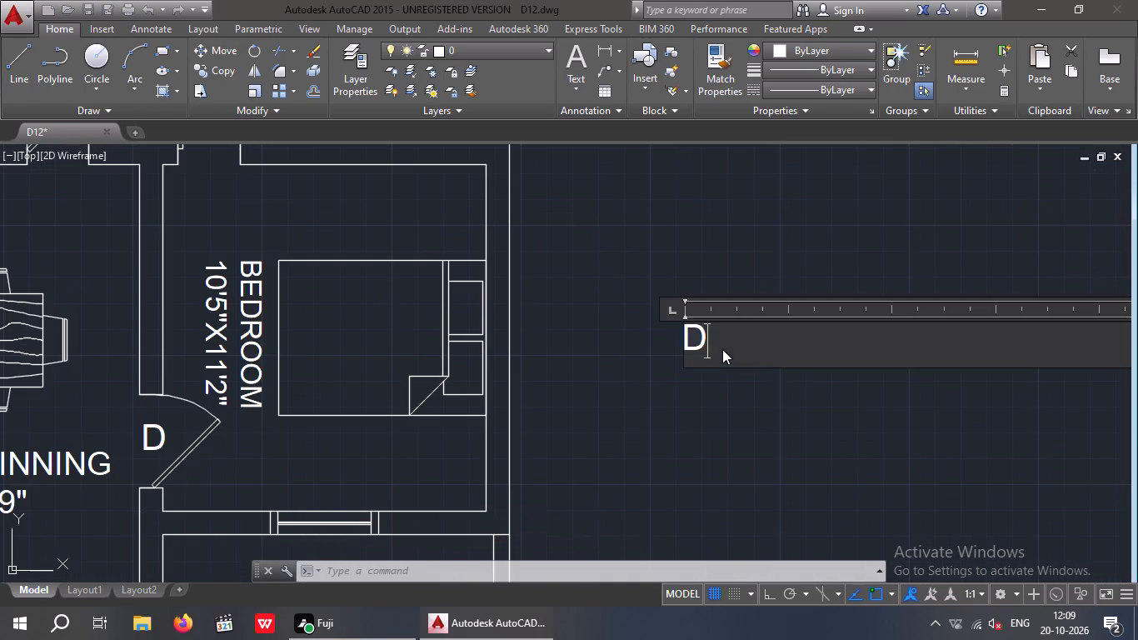
pyautogui.press('1')
pyautogui.click(682, 395)
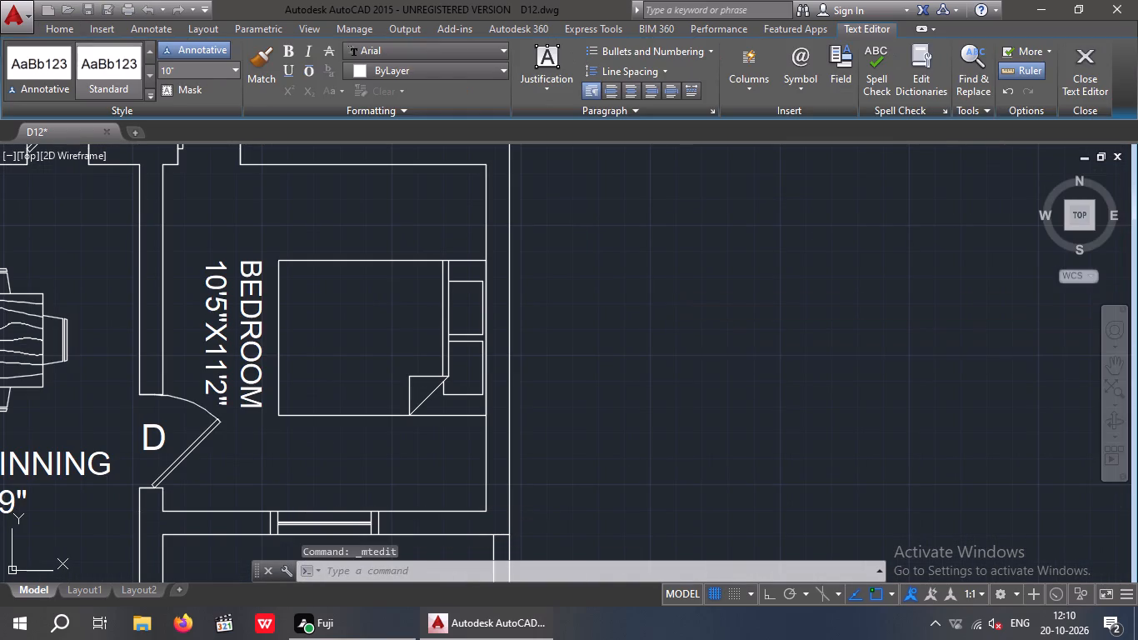
# Copy the D1 label from outside the plan into the door openings of the 5'7"X4'11" T/W and the puja room.
pyautogui.moveTo(760, 290); pyautogui.dragTo(730, 314)
pyautogui.click(652, 379)
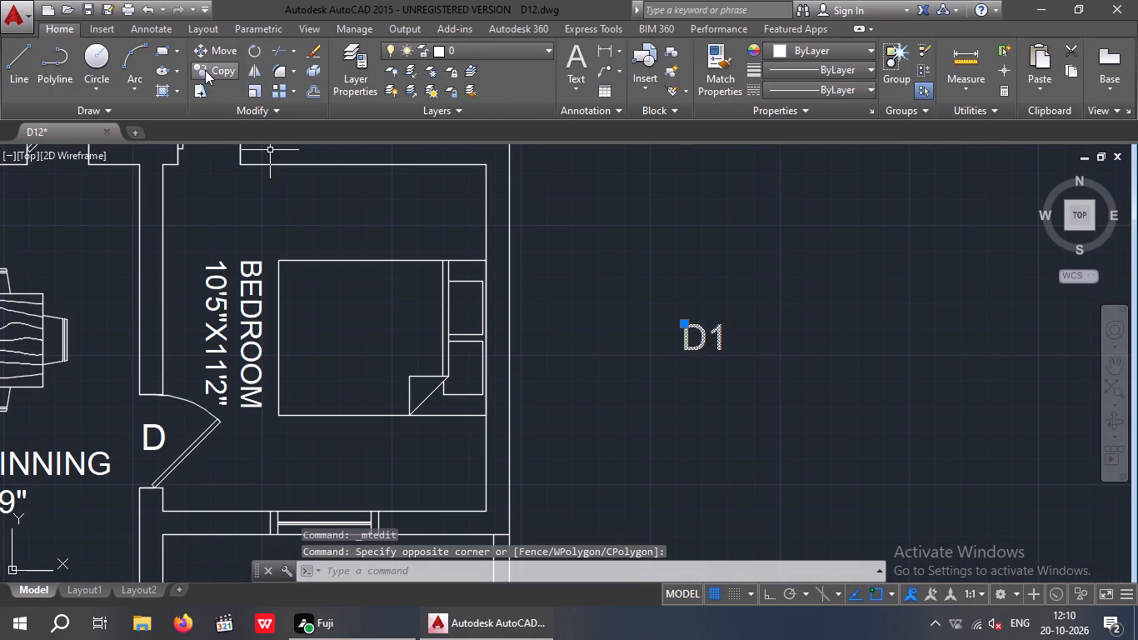
pyautogui.click(210, 72)
pyautogui.moveTo(687, 348); pyautogui.dragTo(676, 352)
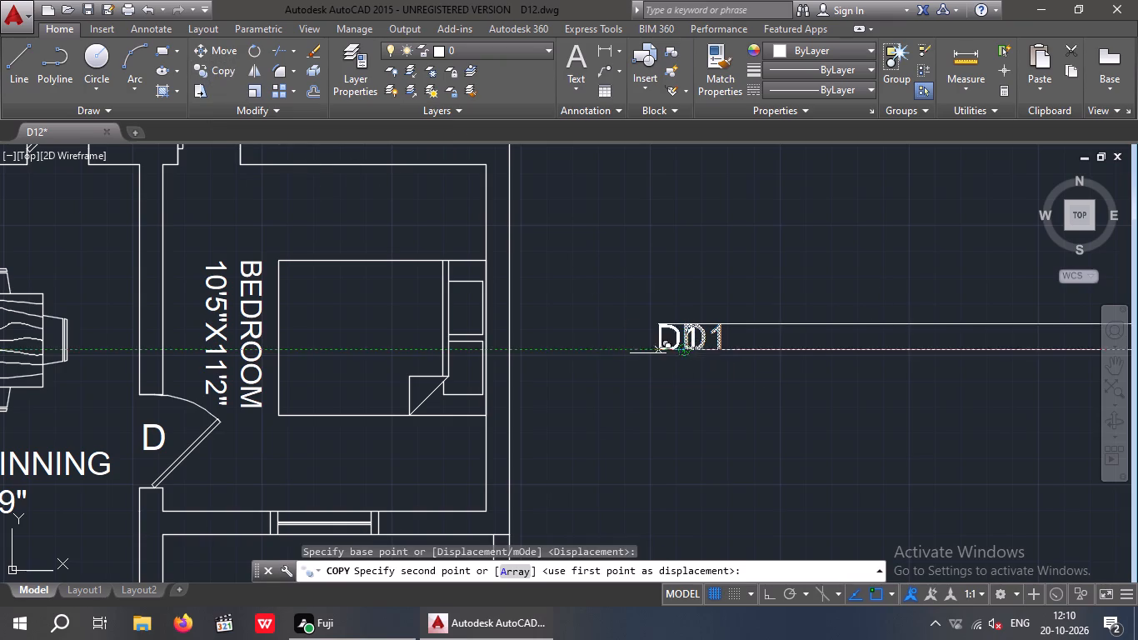
pyautogui.moveTo(643, 377); pyautogui.dragTo(741, 520, button='middle')
pyautogui.scroll(3, 275, 305)
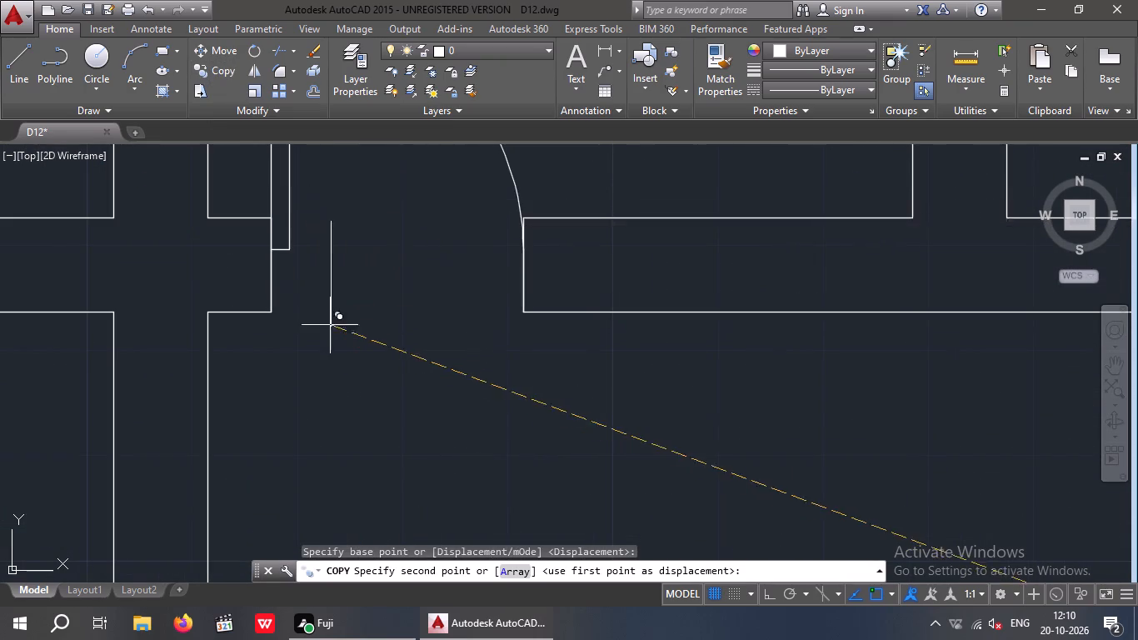
pyautogui.click(323, 315)
pyautogui.scroll(-1, 274, 368)
pyautogui.moveTo(272, 368); pyautogui.dragTo(527, 353, button='middle')
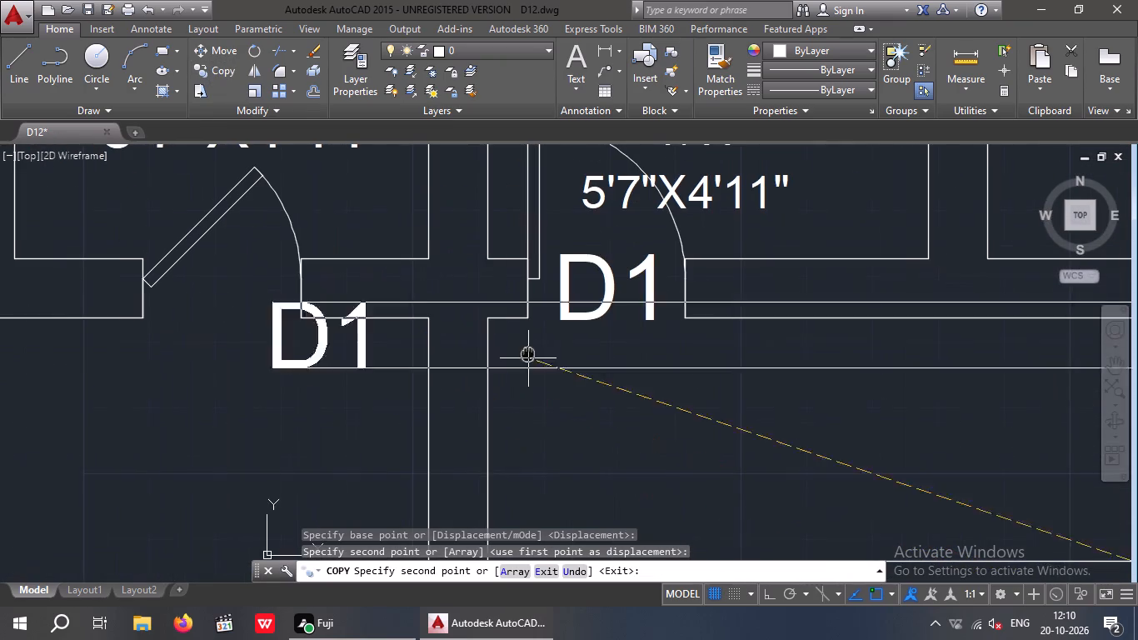
pyautogui.click(183, 326)
# Place another copy of the D1 label in the 6'7"X4'7" T/W's door opening and end the copying.
pyautogui.scroll(-2, 206, 328)
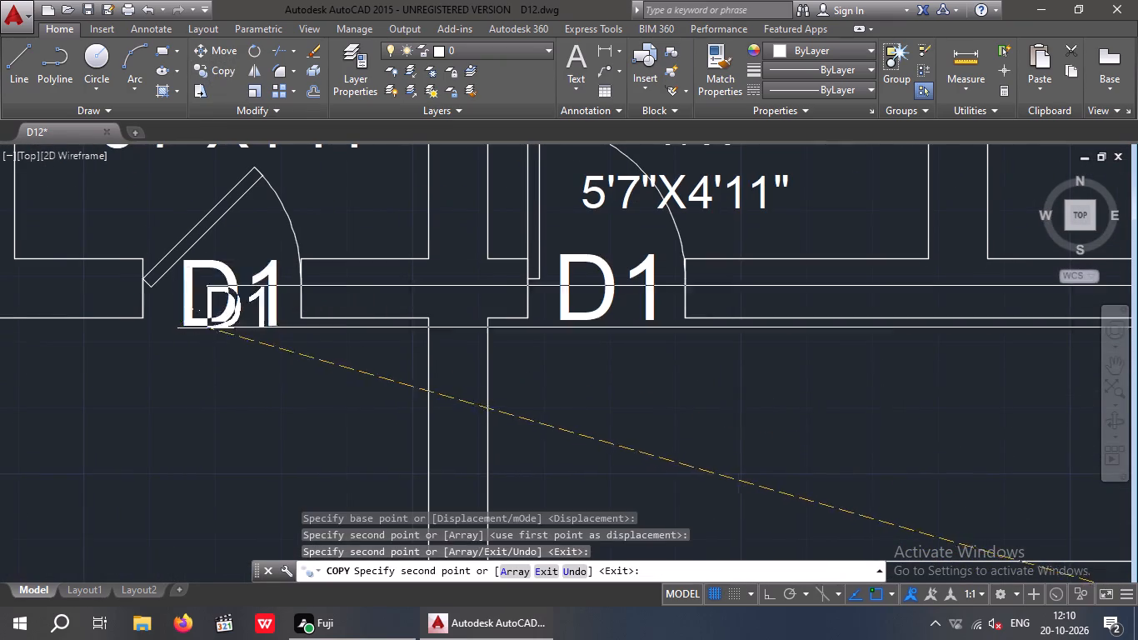
pyautogui.scroll(-3, 206, 328)
pyautogui.moveTo(150, 415); pyautogui.dragTo(418, 350, button='middle')
pyautogui.scroll(4, 277, 388)
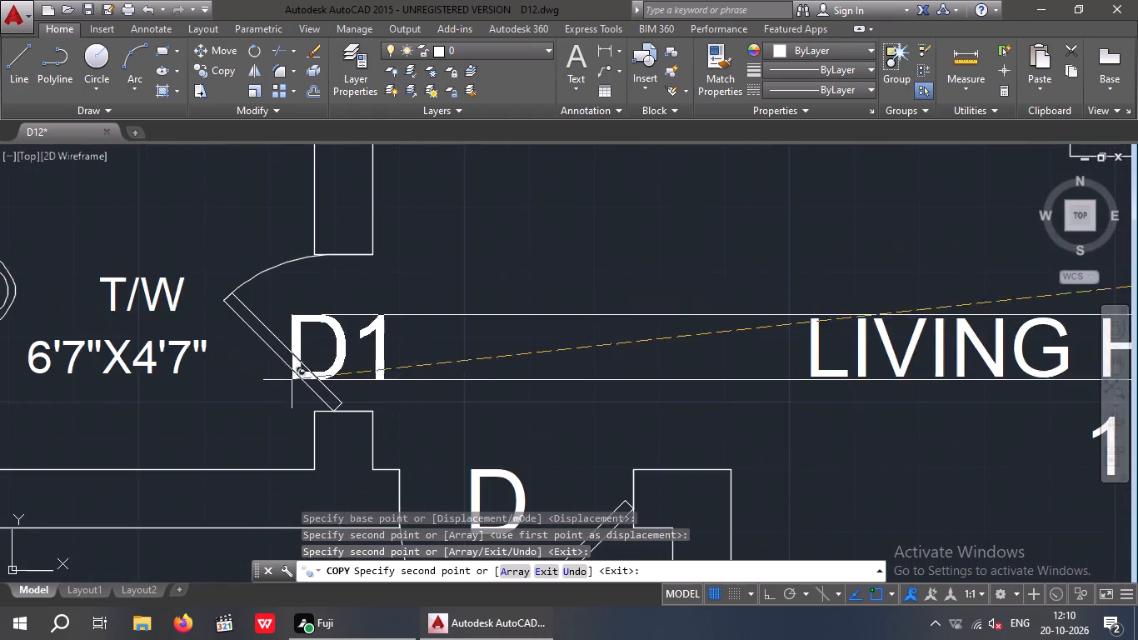
pyautogui.scroll(1, 294, 365)
pyautogui.click(312, 340)
pyautogui.scroll(-5, 347, 339)
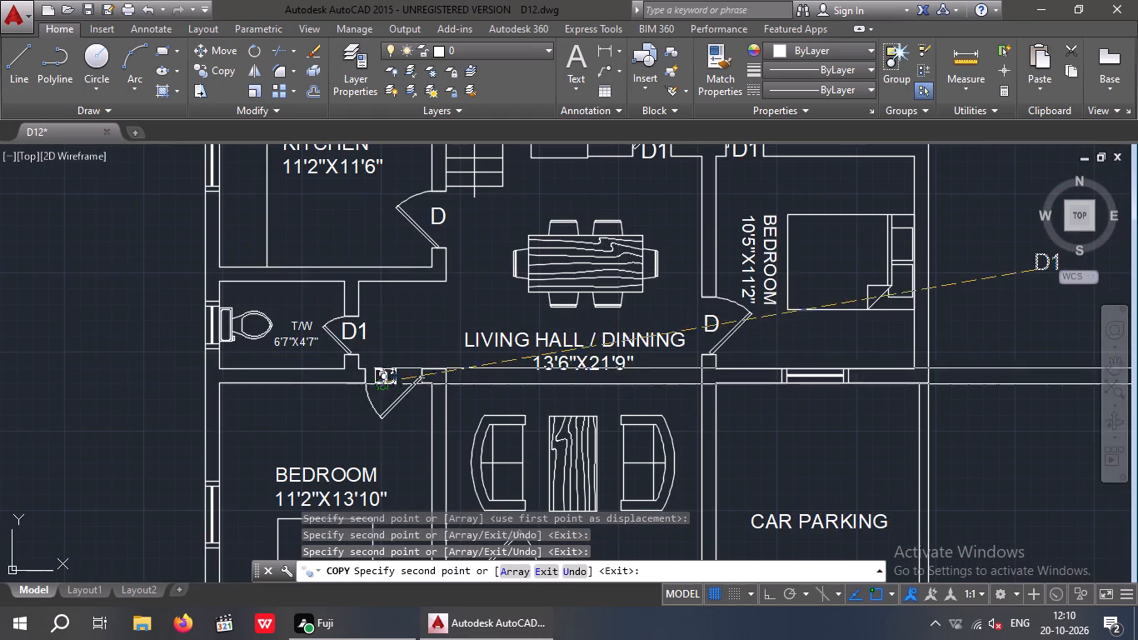
pyautogui.scroll(-2, 365, 397)
pyautogui.moveTo(339, 327); pyautogui.dragTo(346, 269, button='middle')
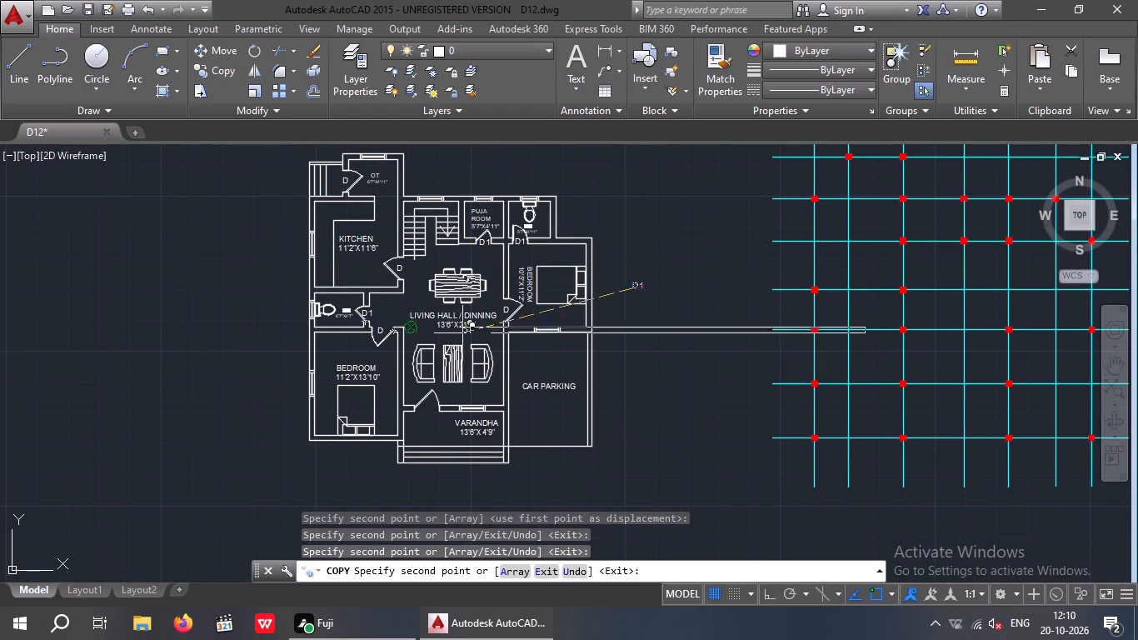
pyautogui.press('Escape')
pyautogui.press('Escape')
# Change the original D1 text outside the floor plan to MD.
pyautogui.scroll(3, 630, 284)
pyautogui.doubleClick(659, 287)
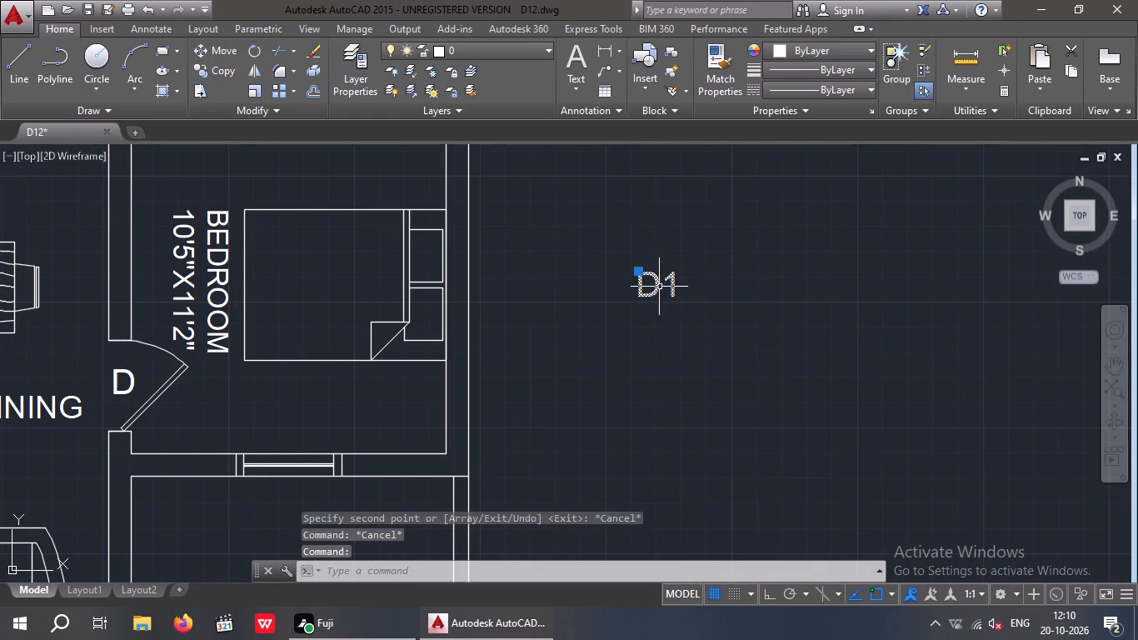
pyautogui.click(676, 287)
pyautogui.press('BackSpace')
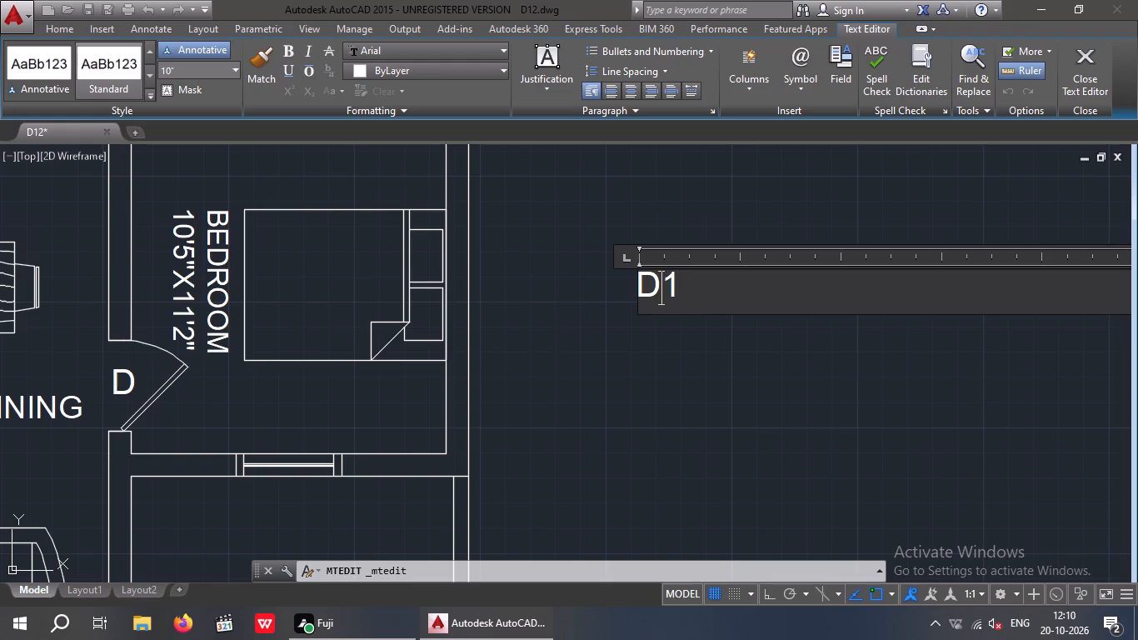
pyautogui.press('Left')
pyautogui.press('m')
pyautogui.click(578, 284)
# Copy the MD label into the main door opening between the living hall and the varandha.
pyautogui.moveTo(761, 257); pyautogui.dragTo(638, 309)
pyautogui.click(614, 314)
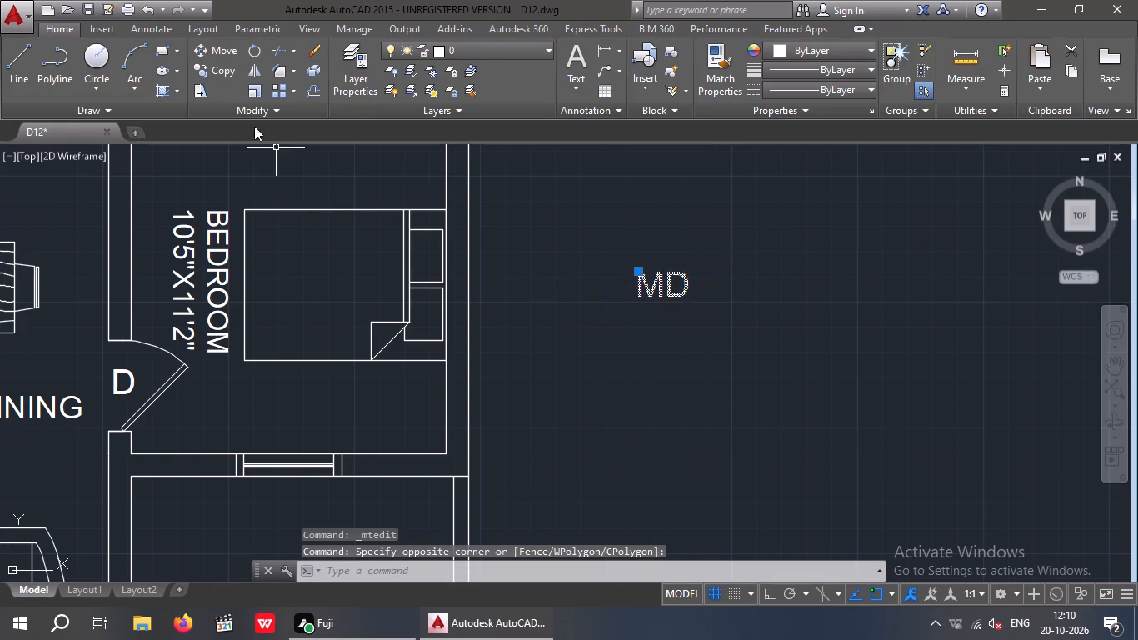
pyautogui.click(229, 78)
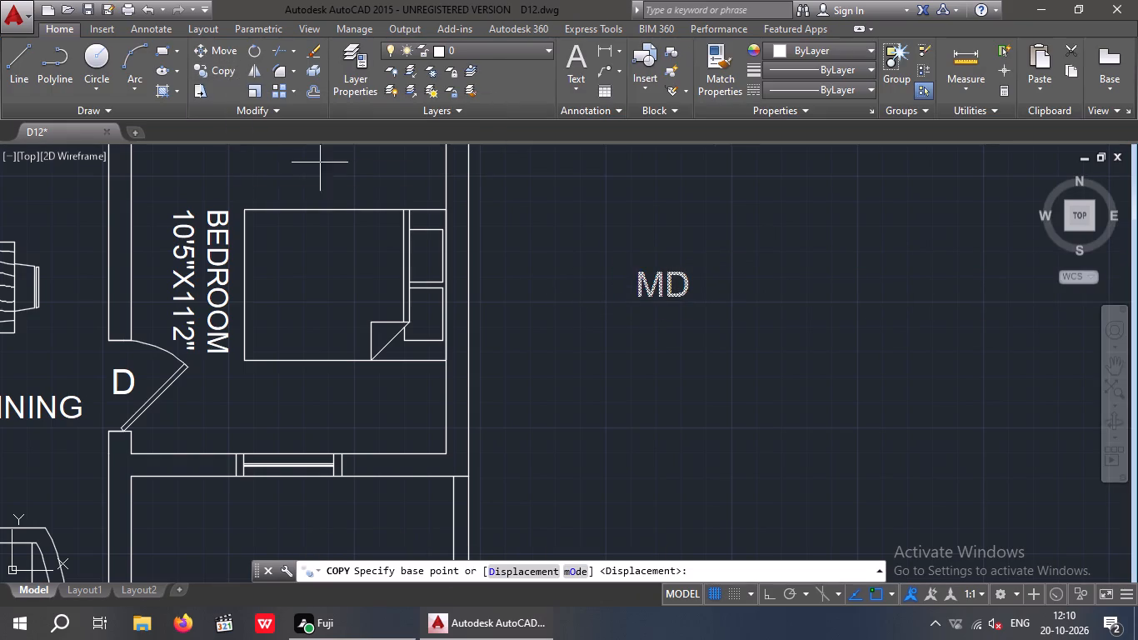
pyautogui.click(635, 298)
pyautogui.scroll(-3, 627, 303)
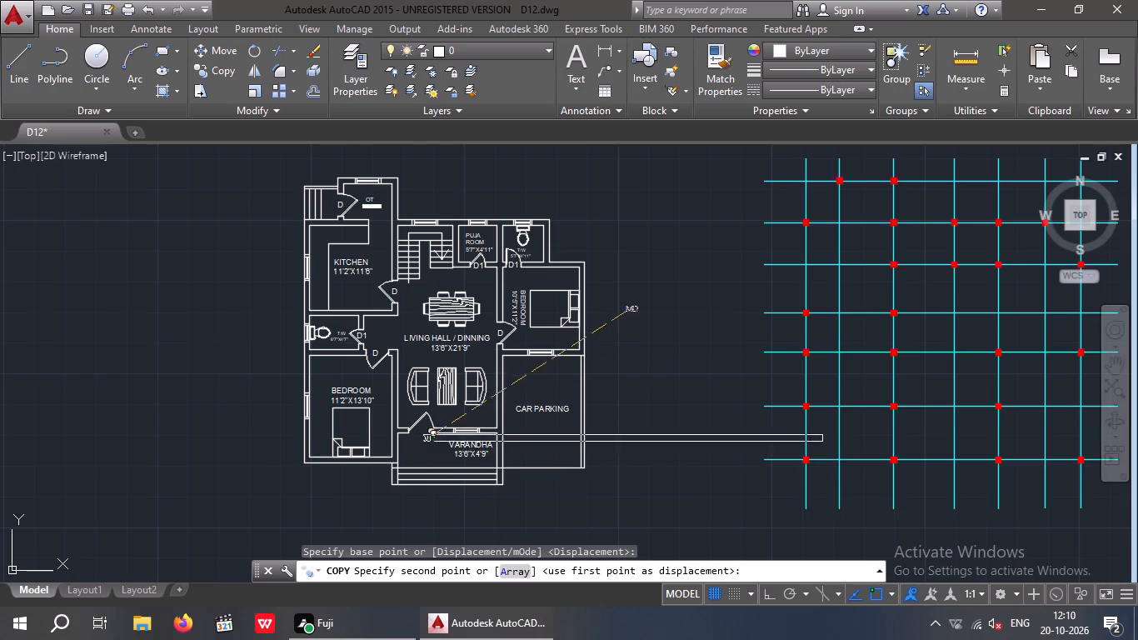
pyautogui.scroll(6, 414, 443)
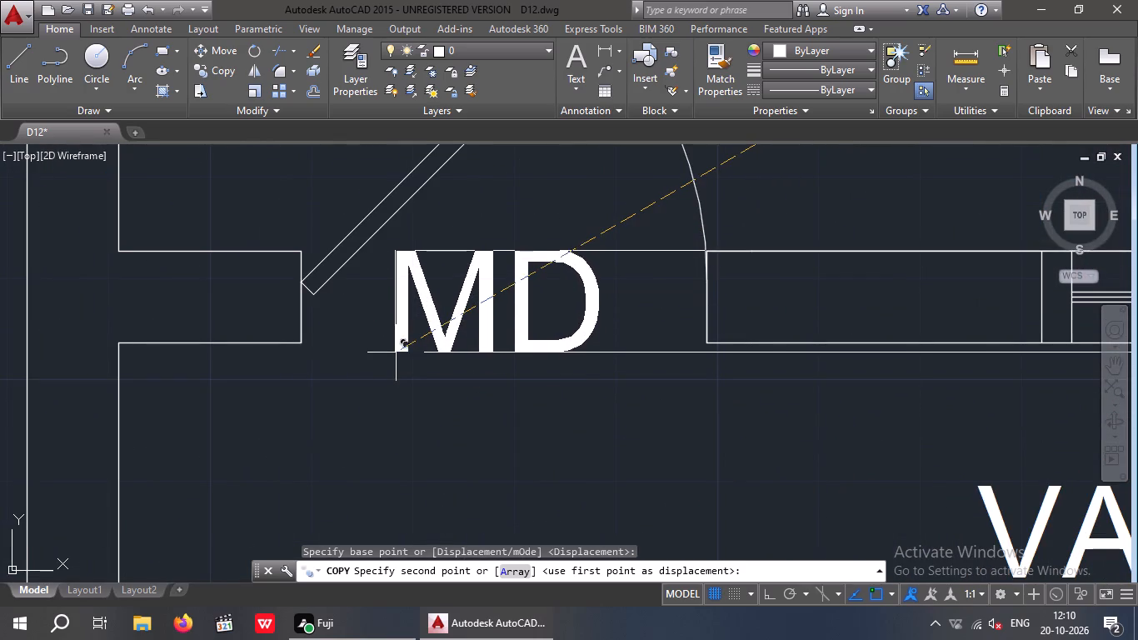
pyautogui.click(396, 352)
pyautogui.scroll(-3, 396, 353)
pyautogui.press('Escape')
pyautogui.press('Escape')
# Change the original MD text outside the floor plan to W.
pyautogui.scroll(-2, 425, 407)
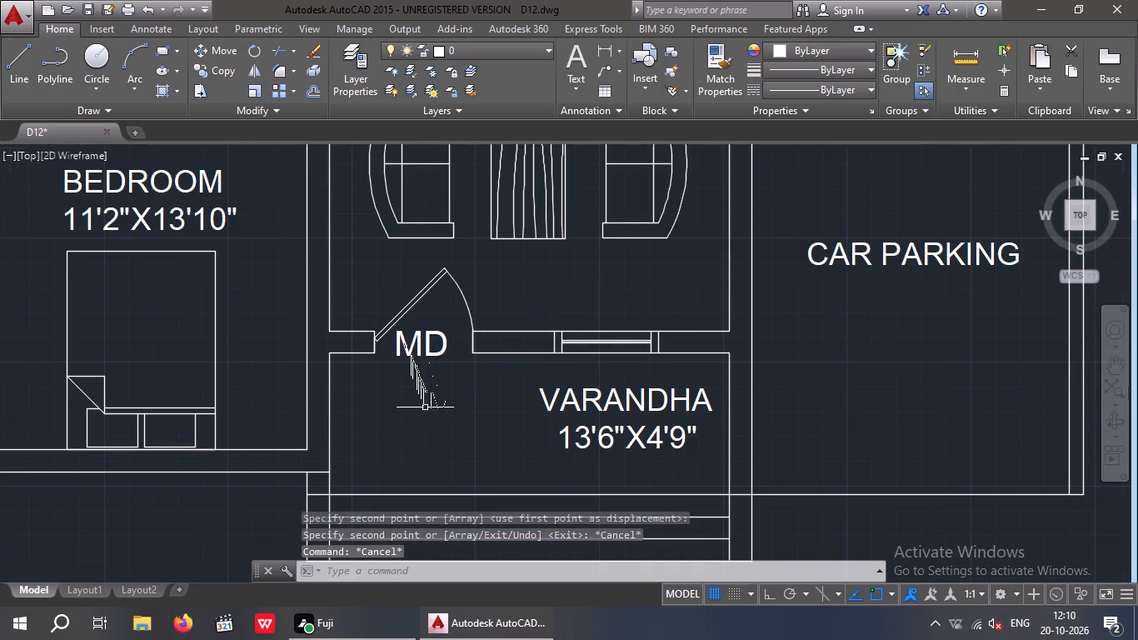
pyautogui.scroll(-1, 425, 407)
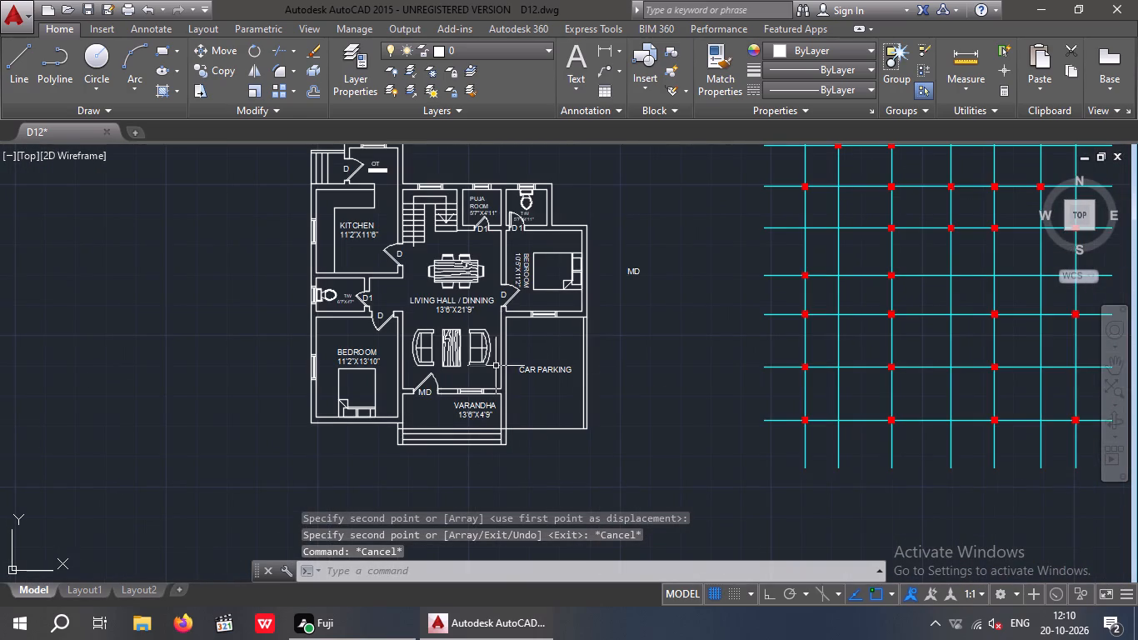
pyautogui.scroll(2, 637, 276)
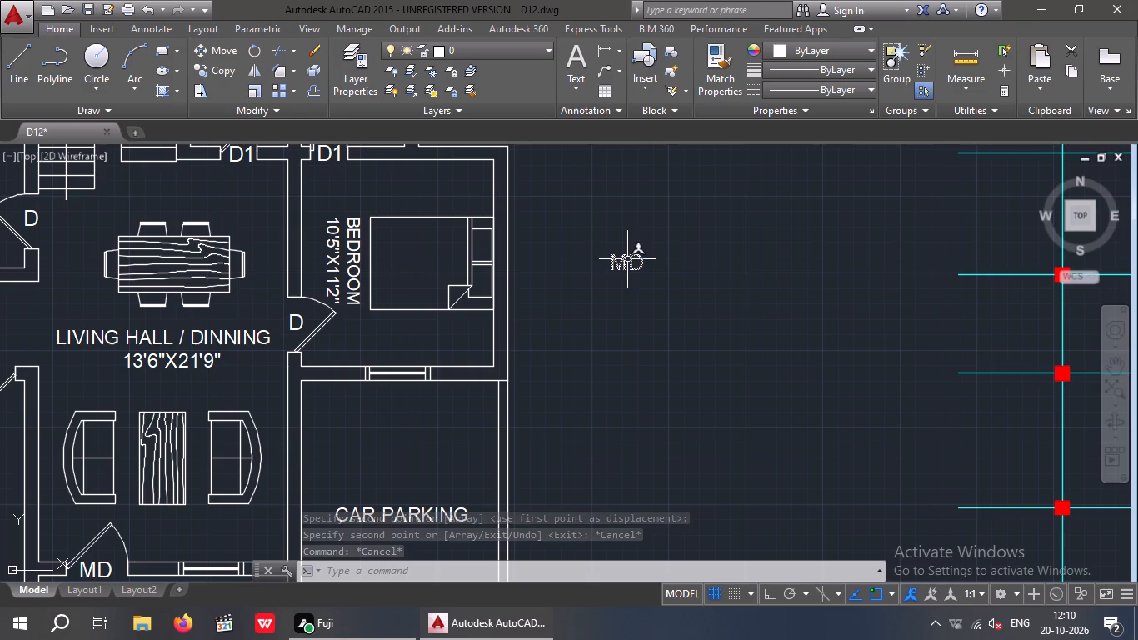
pyautogui.doubleClick(627, 259)
pyautogui.click(655, 262)
pyautogui.press('BackSpace')
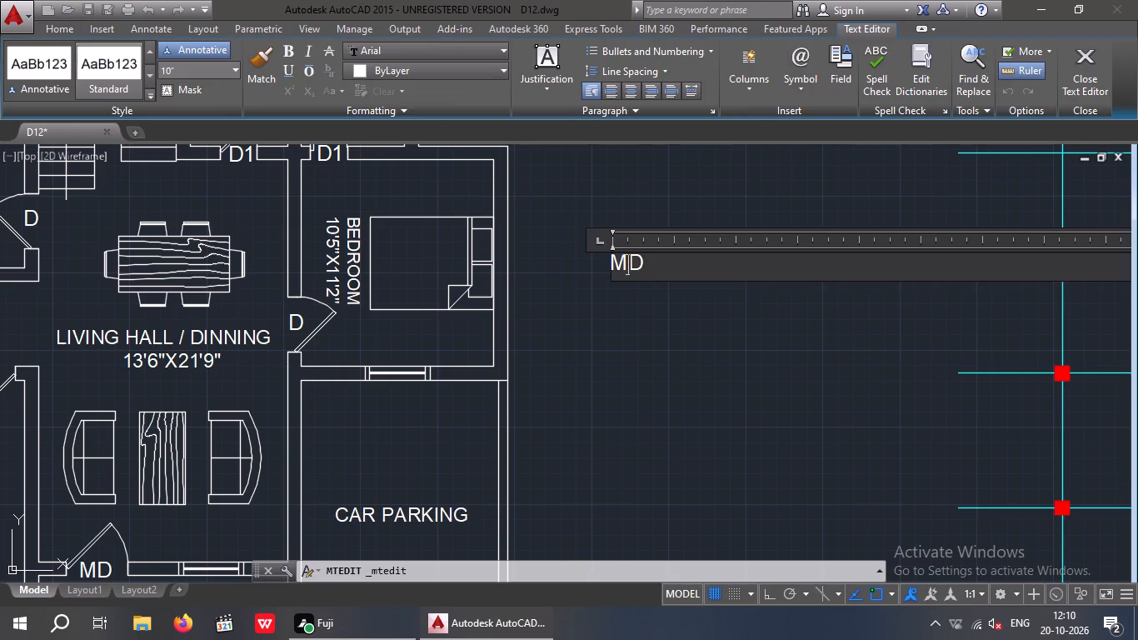
pyautogui.press('BackSpace')
pyautogui.press('w')
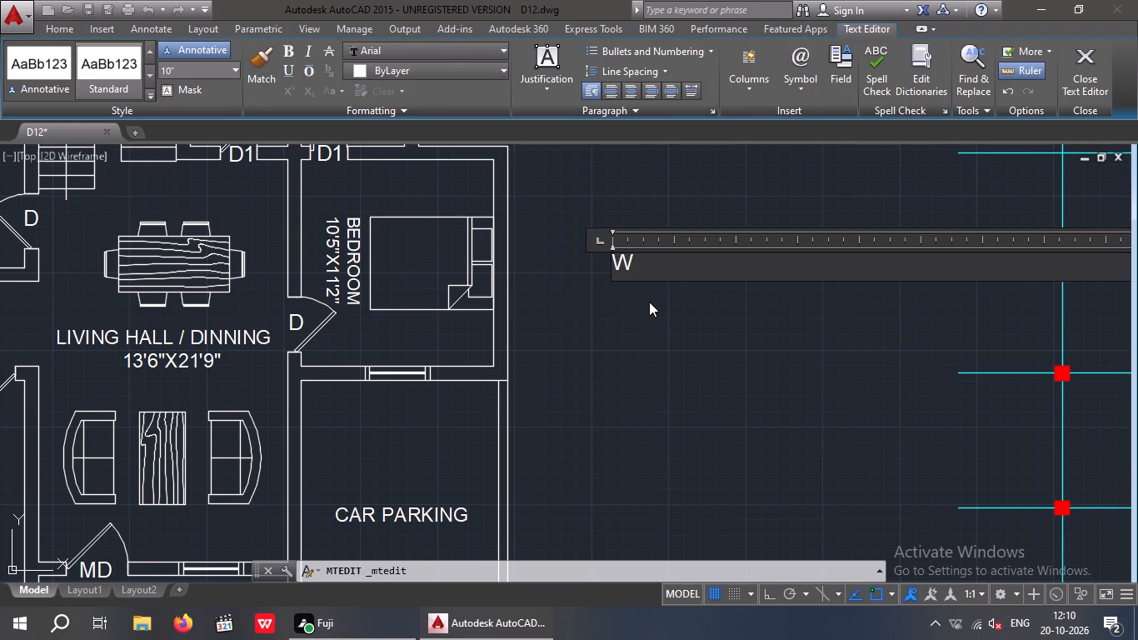
pyautogui.click(649, 303)
# Copy the W label to just below the window between the 10'5"X11'2" bedroom and the car parking.
pyautogui.moveTo(661, 217); pyautogui.dragTo(585, 272)
pyautogui.click(559, 287)
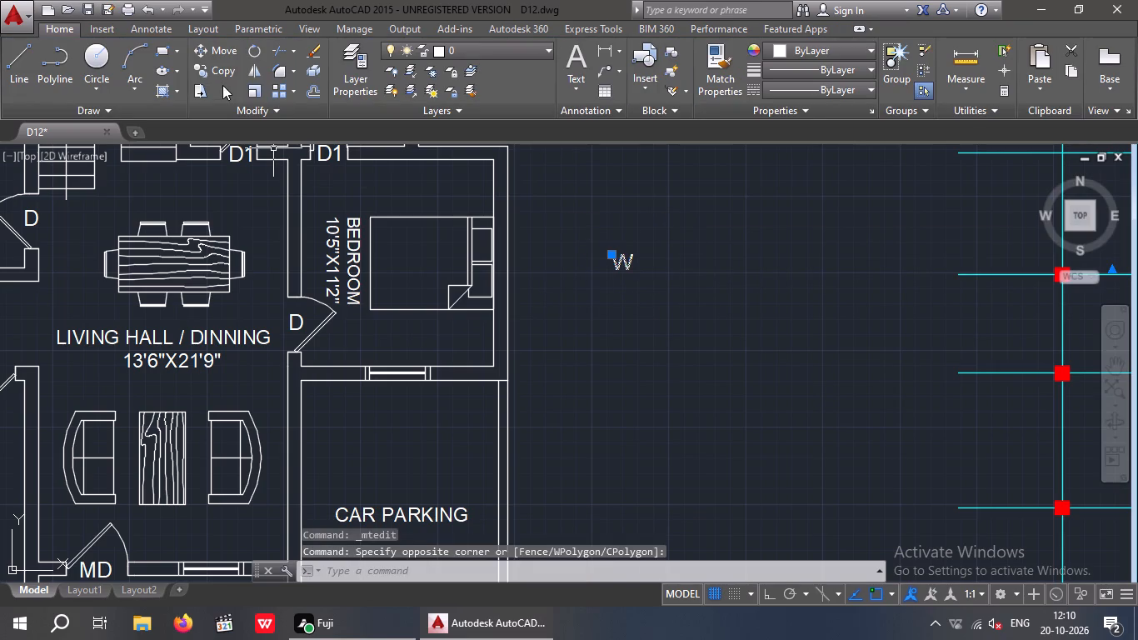
pyautogui.click(224, 71)
pyautogui.click(611, 269)
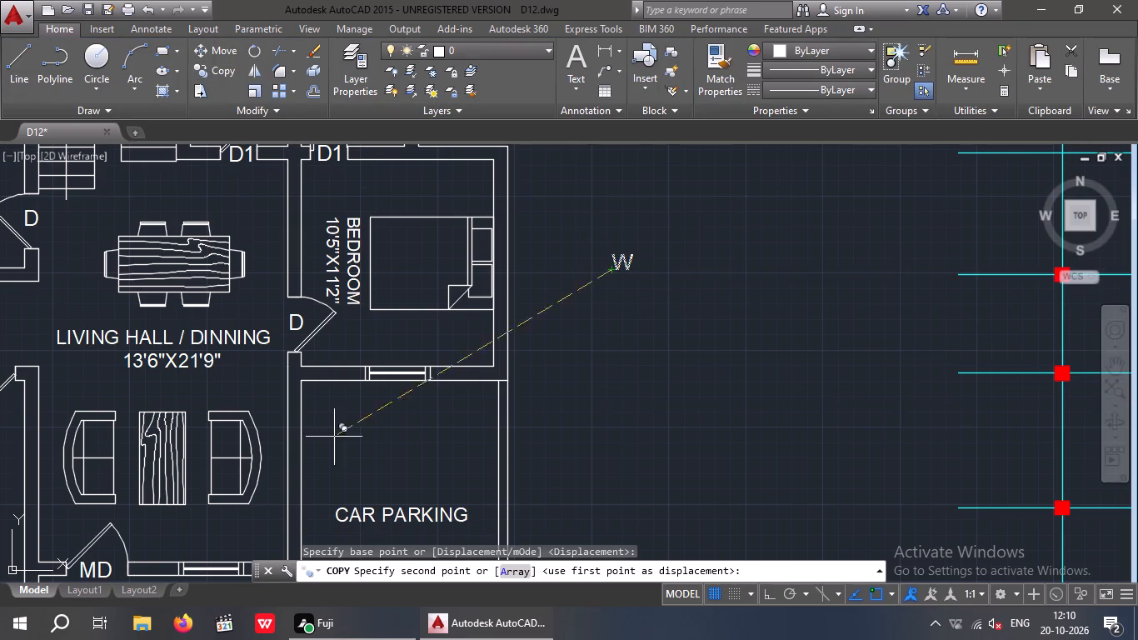
pyautogui.scroll(3, 376, 424)
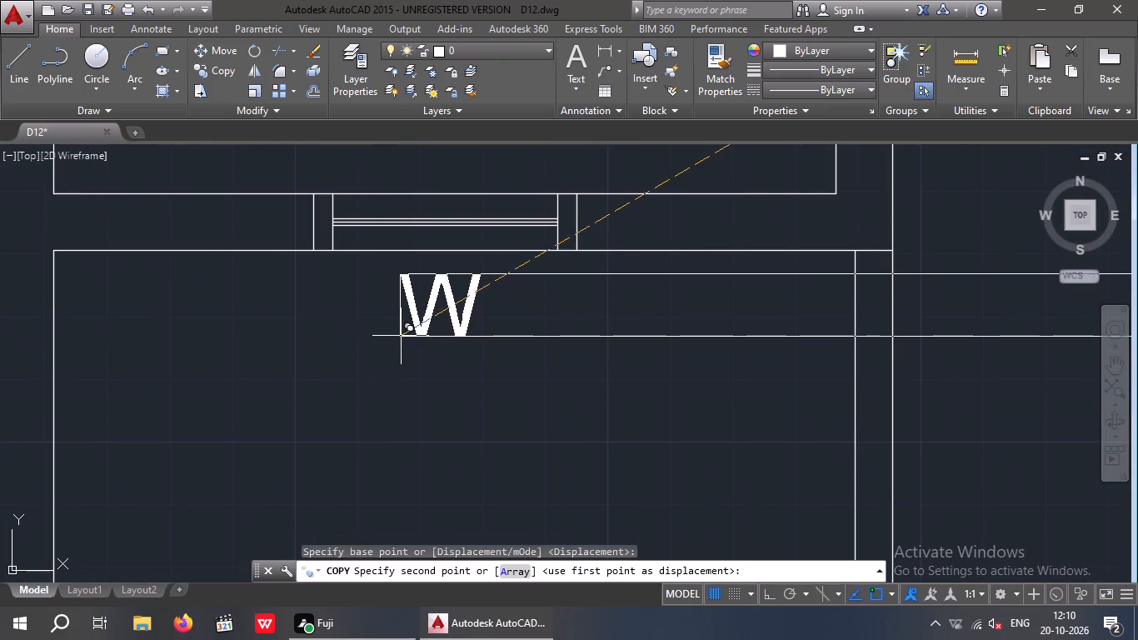
pyautogui.click(402, 335)
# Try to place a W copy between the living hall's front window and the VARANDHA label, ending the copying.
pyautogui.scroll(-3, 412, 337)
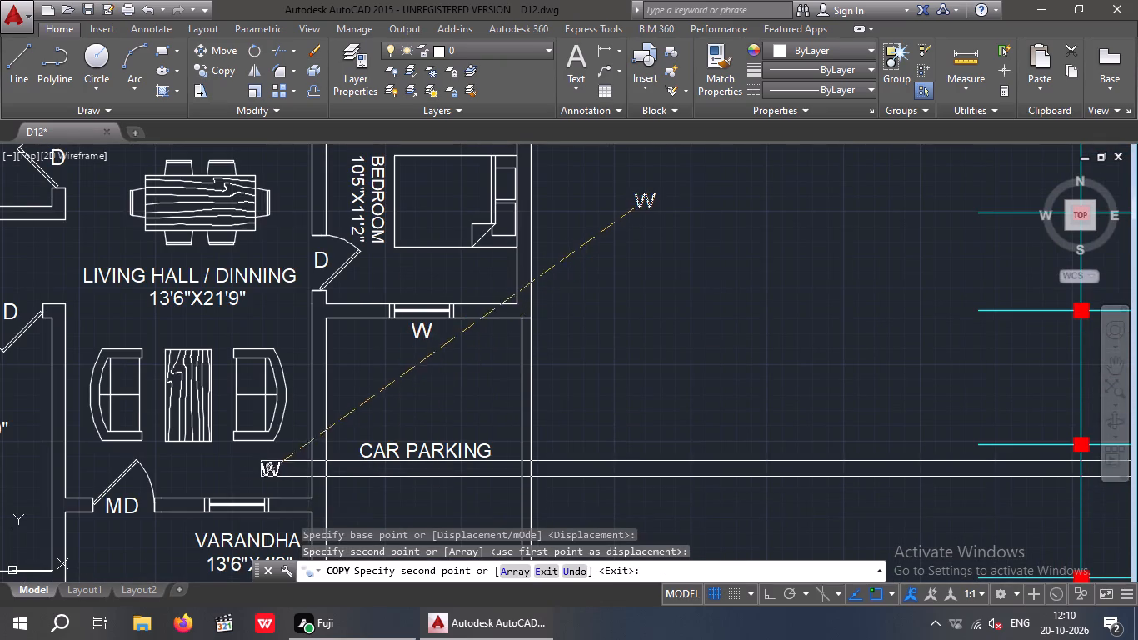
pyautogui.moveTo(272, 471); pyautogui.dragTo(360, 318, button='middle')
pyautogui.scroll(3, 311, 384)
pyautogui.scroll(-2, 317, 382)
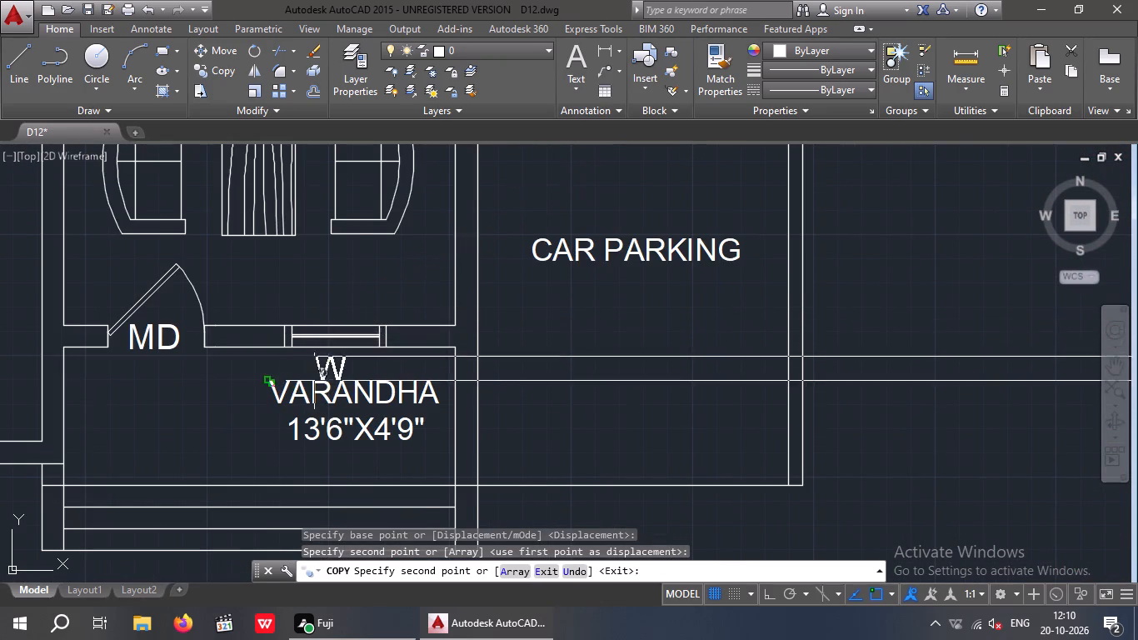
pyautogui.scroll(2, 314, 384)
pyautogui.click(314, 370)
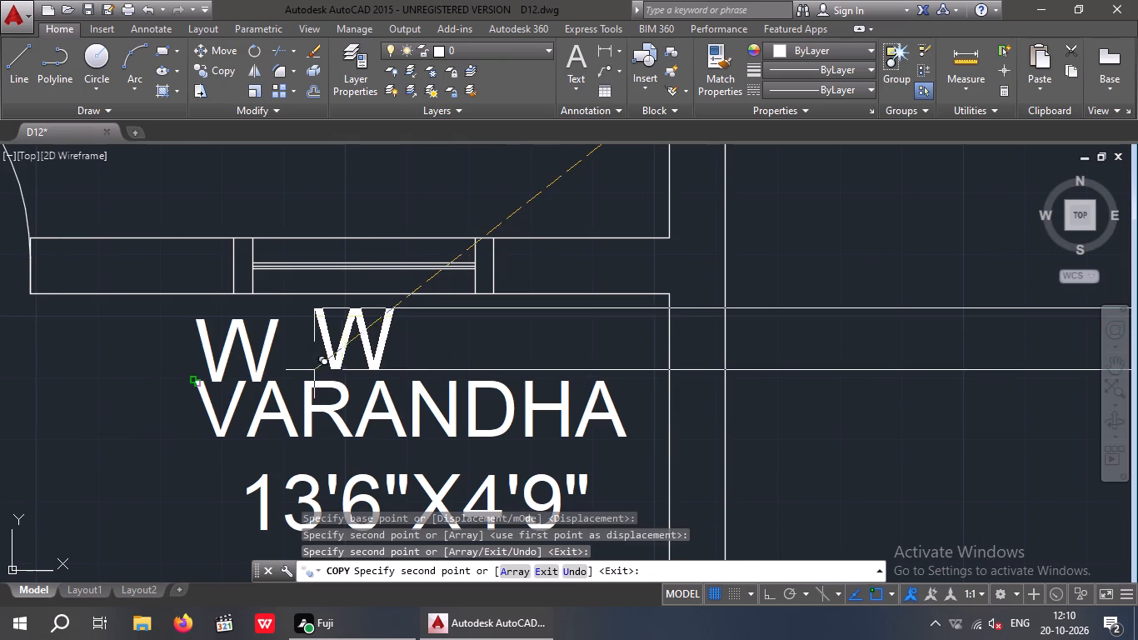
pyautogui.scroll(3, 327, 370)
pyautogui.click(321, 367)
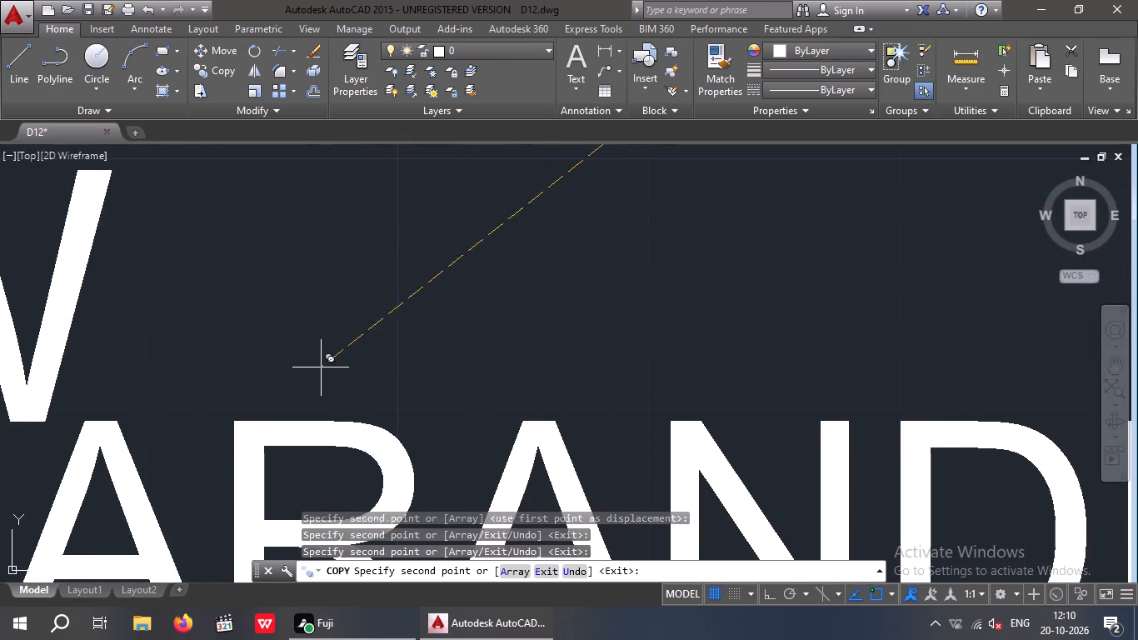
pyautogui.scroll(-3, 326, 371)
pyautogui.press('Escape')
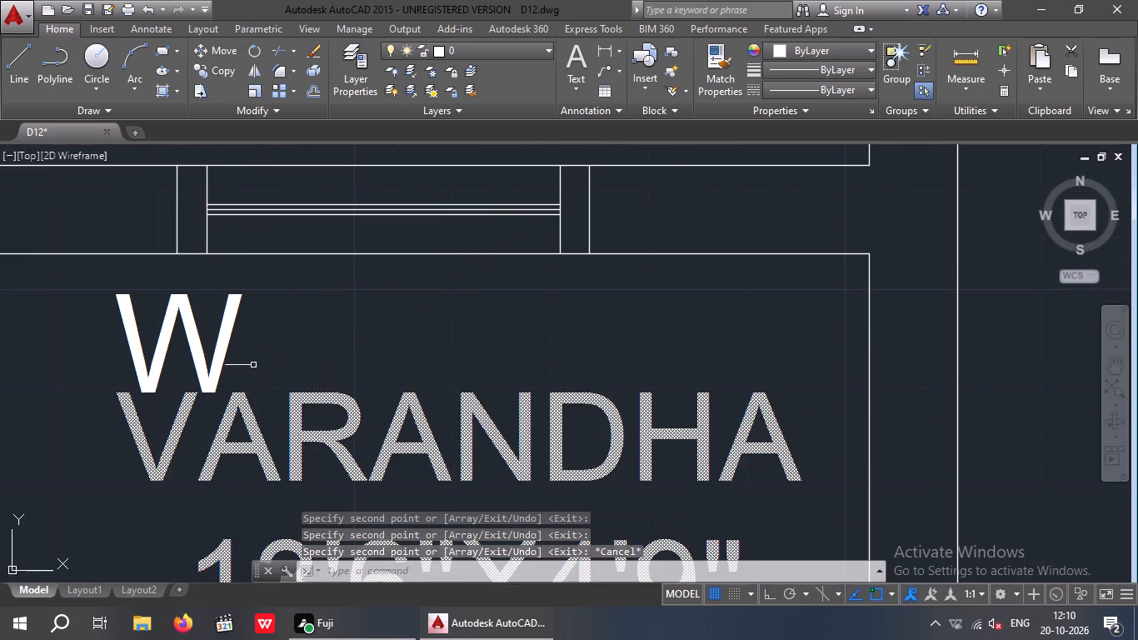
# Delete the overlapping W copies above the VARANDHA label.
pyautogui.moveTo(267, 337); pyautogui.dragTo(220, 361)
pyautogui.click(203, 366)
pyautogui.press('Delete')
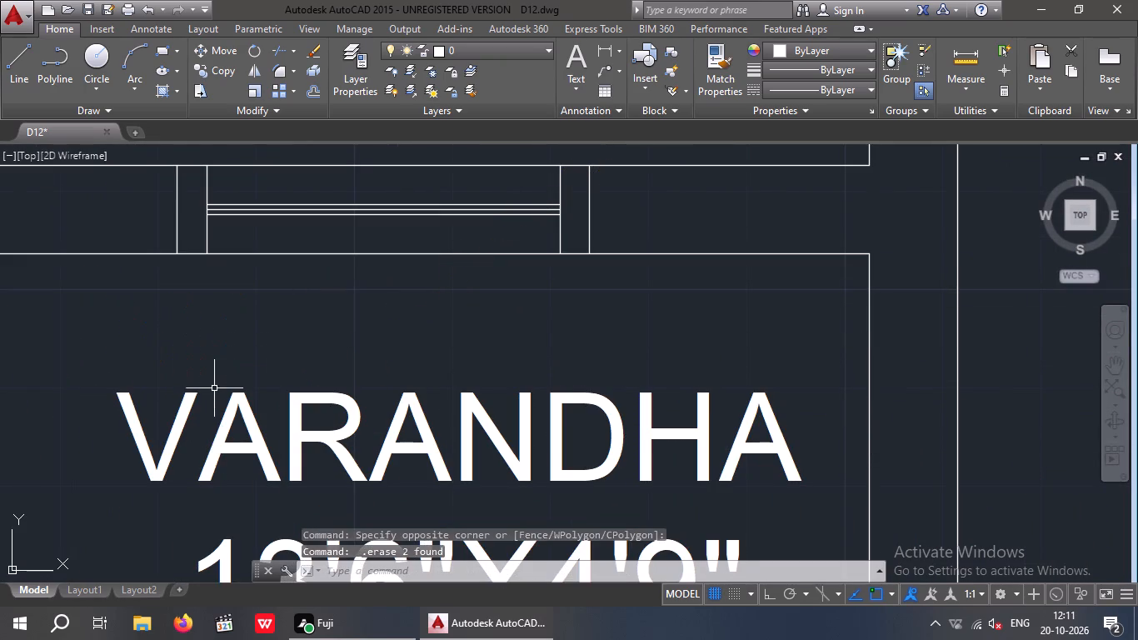
# Move the VARANDHA 13'6"X4'9" label away from the window to the space below the MD door.
pyautogui.scroll(-3, 322, 411)
pyautogui.click(317, 457)
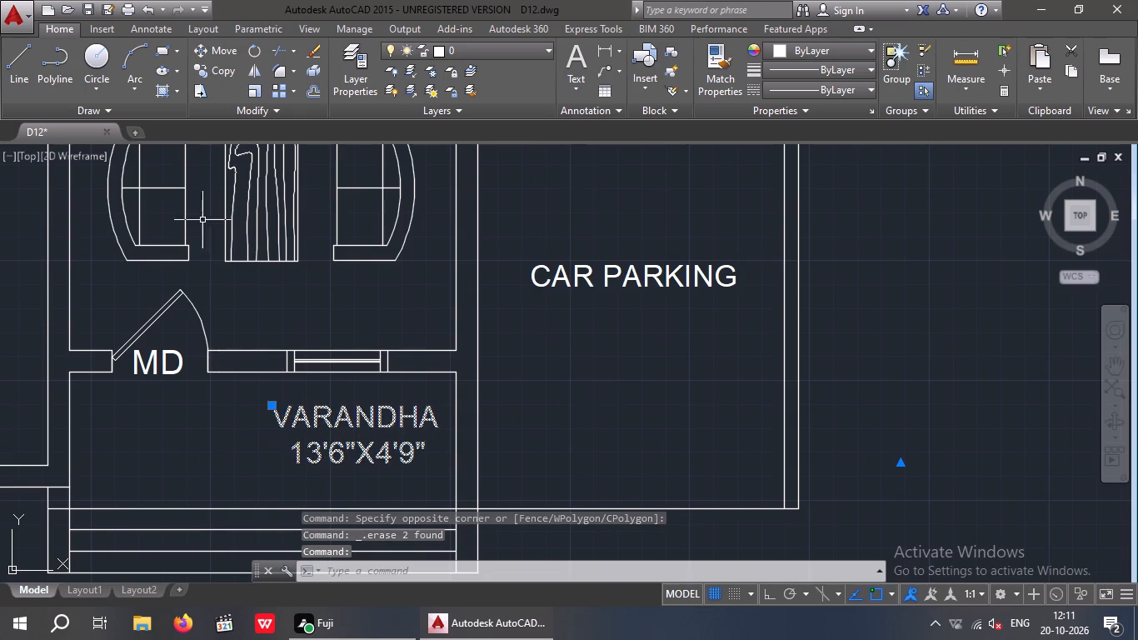
pyautogui.click(212, 47)
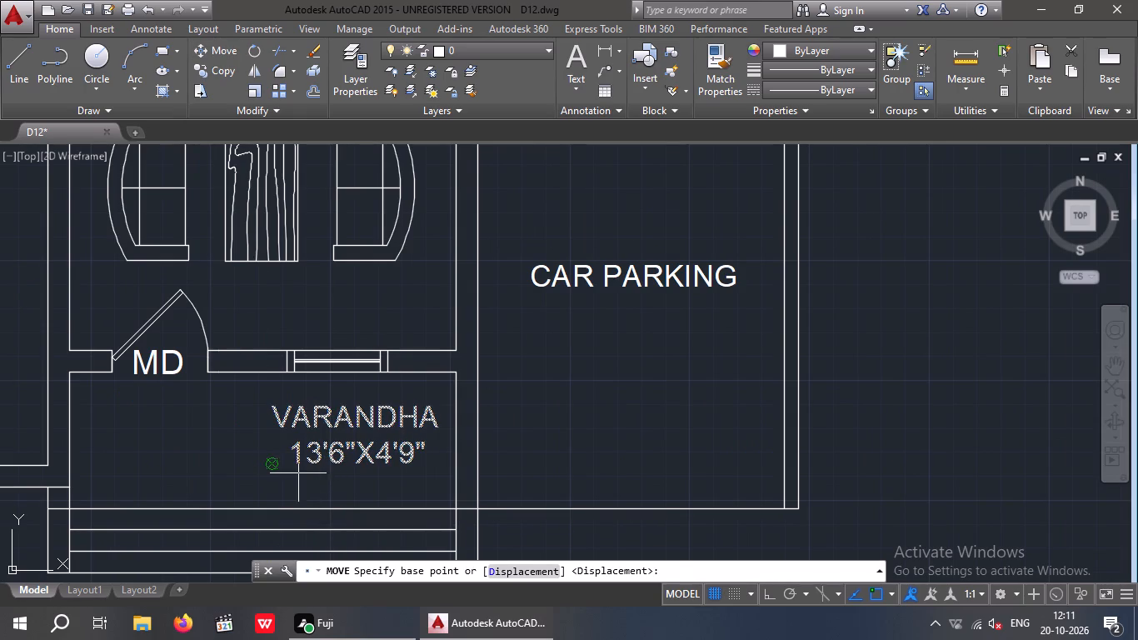
pyautogui.click(295, 467)
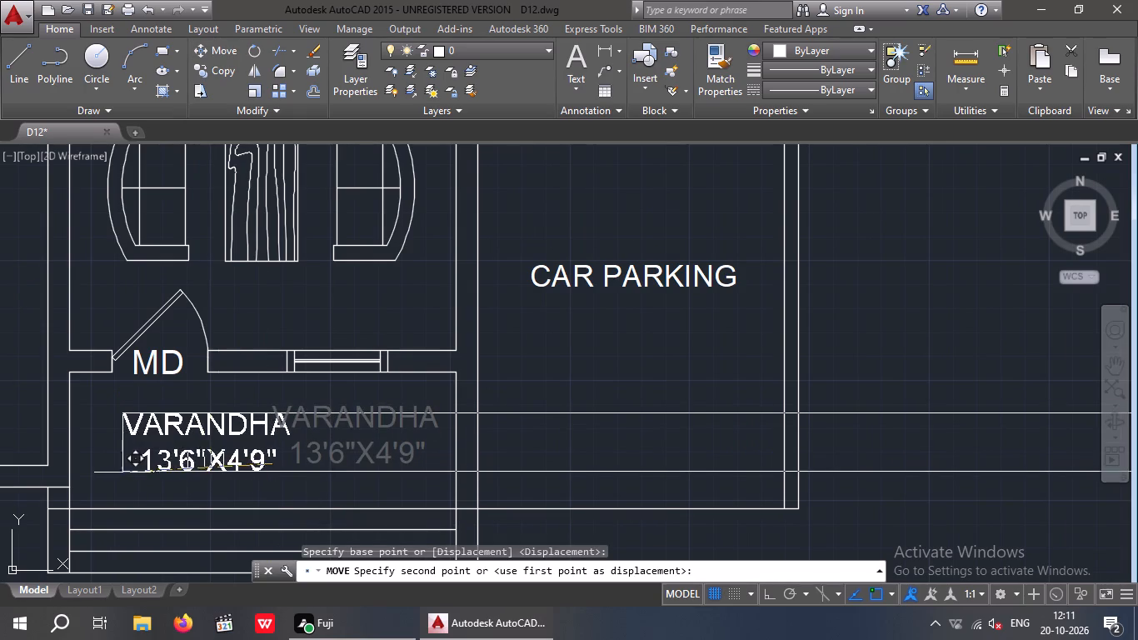
pyautogui.click(120, 482)
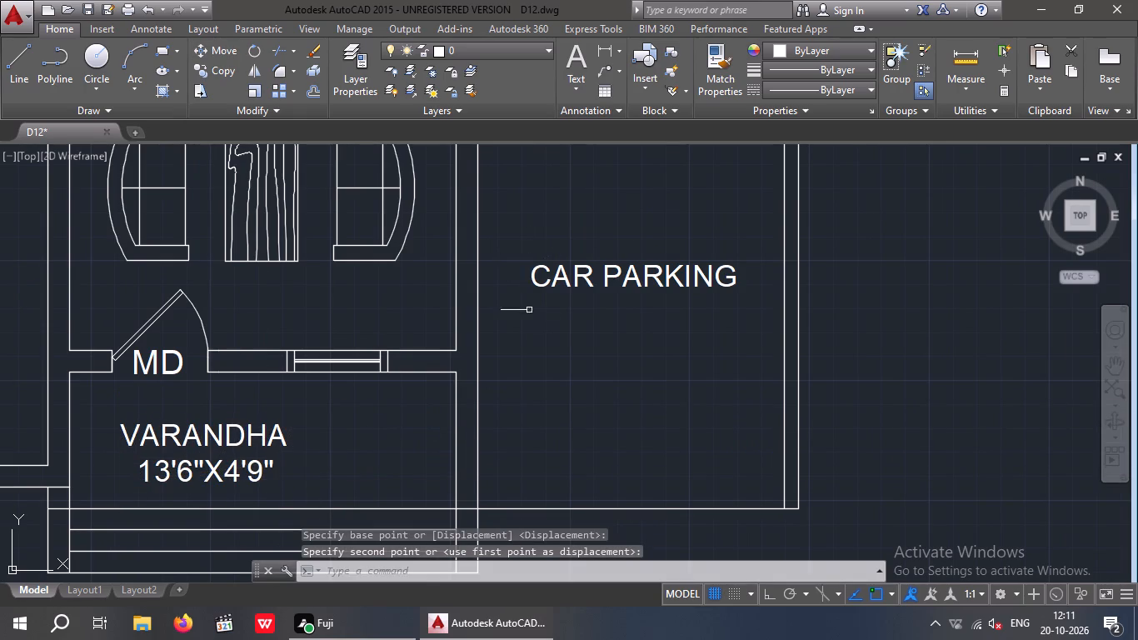
# Copy the spare W label beside the plan to just above the staircase window and just above the OT window.
pyautogui.scroll(-2, 527, 326)
pyautogui.moveTo(688, 220); pyautogui.dragTo(639, 360, button='middle')
pyautogui.moveTo(689, 260); pyautogui.dragTo(616, 344)
pyautogui.click(614, 347)
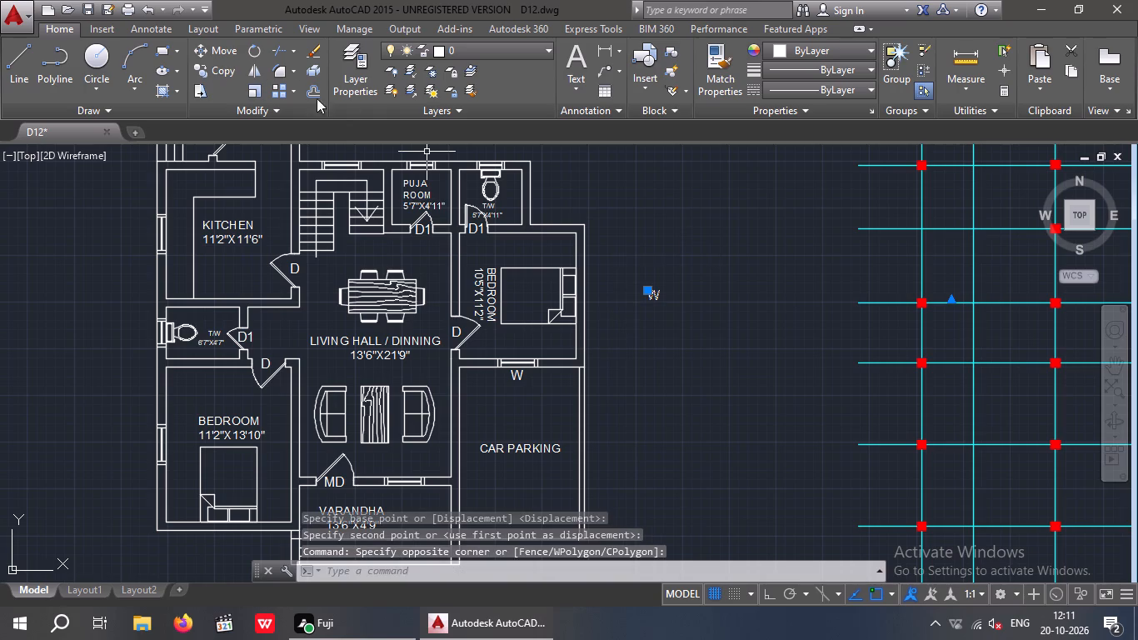
pyautogui.click(205, 64)
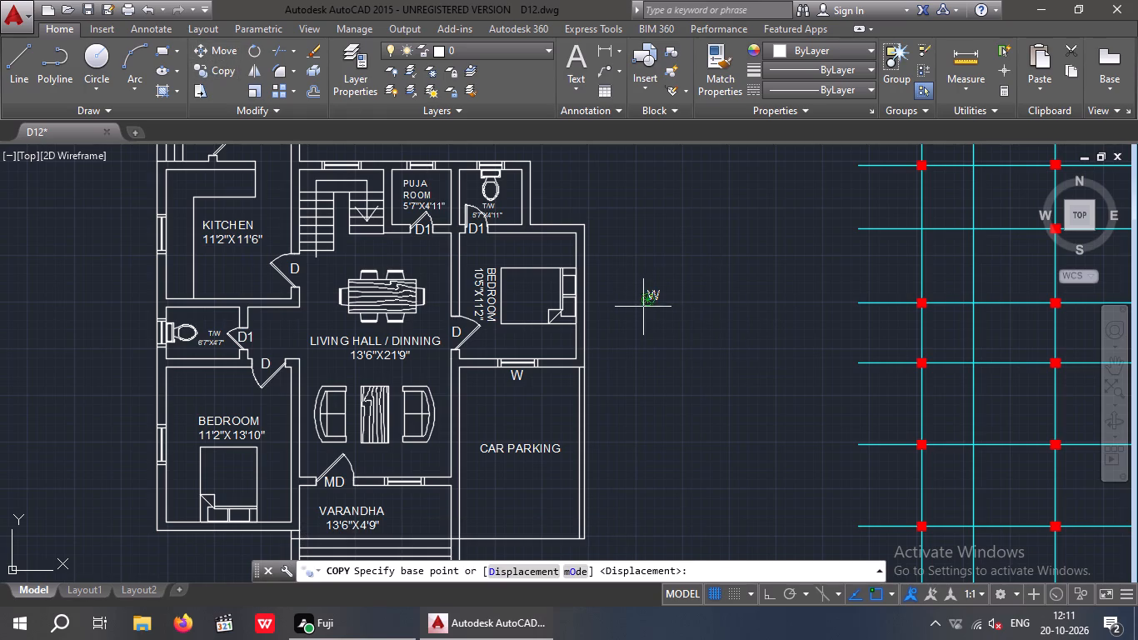
pyautogui.click(643, 306)
pyautogui.moveTo(664, 423); pyautogui.dragTo(691, 515, button='middle')
pyautogui.scroll(1, 360, 256)
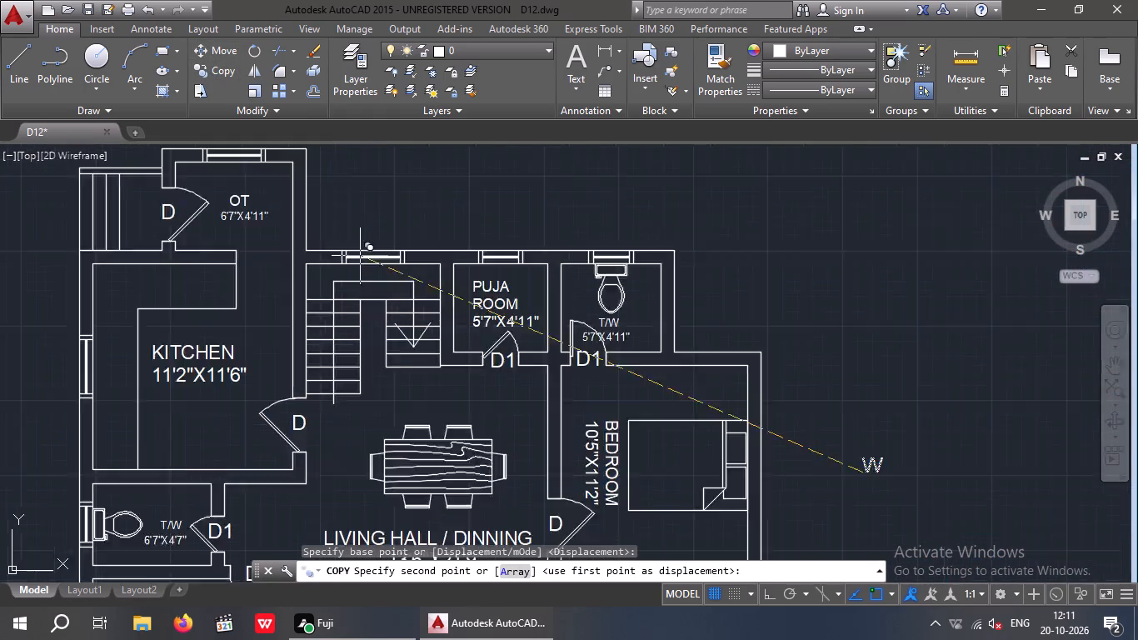
pyautogui.scroll(2, 362, 255)
pyautogui.click(360, 226)
pyautogui.scroll(-1, 379, 229)
pyautogui.moveTo(401, 283); pyautogui.dragTo(507, 455, button='middle')
pyautogui.scroll(1, 269, 236)
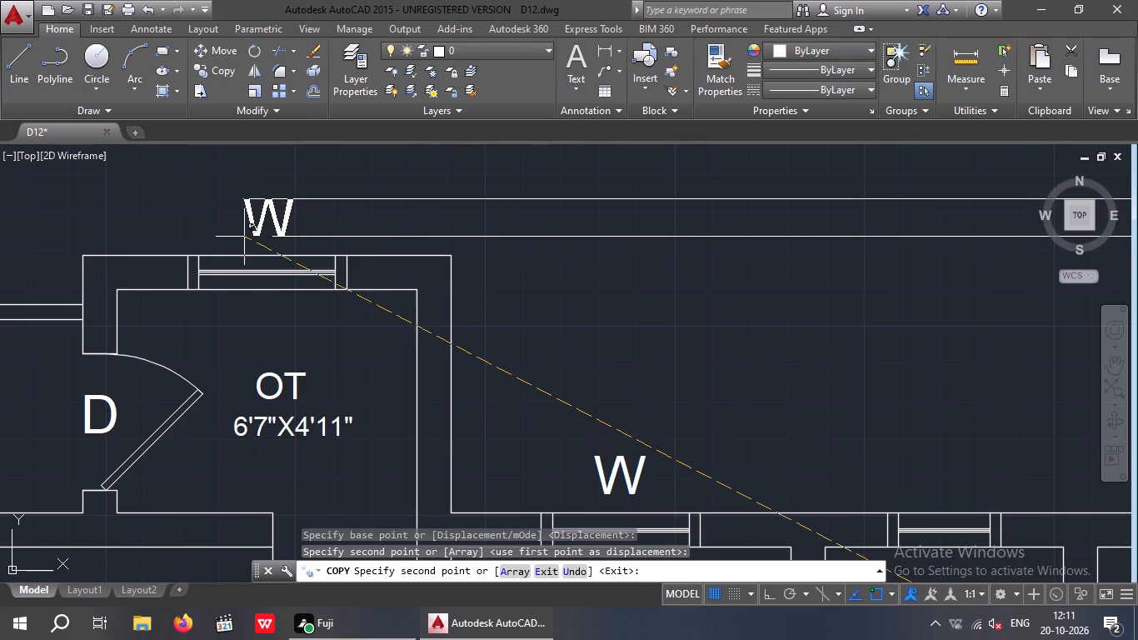
pyautogui.click(248, 235)
# Place further W copies outside the KITCHEN's outer window and the 11'2"X13'10" bedroom's outer window, ending the copying.
pyautogui.scroll(-4, 282, 232)
pyautogui.scroll(2, 197, 336)
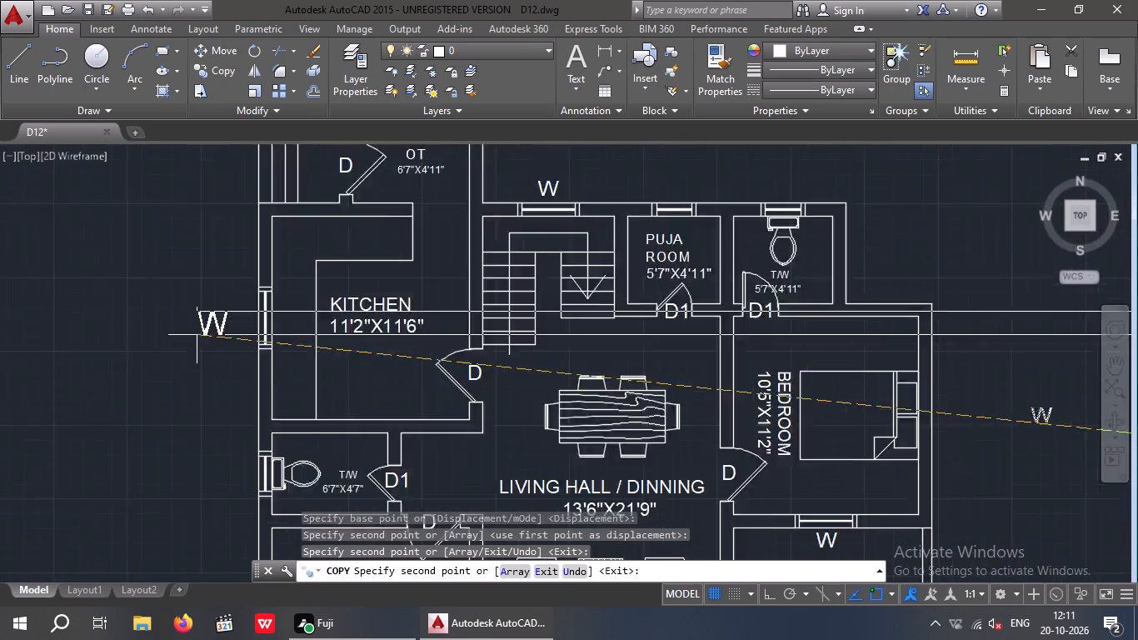
pyautogui.scroll(2, 197, 335)
pyautogui.click(269, 316)
pyautogui.scroll(-2, 290, 314)
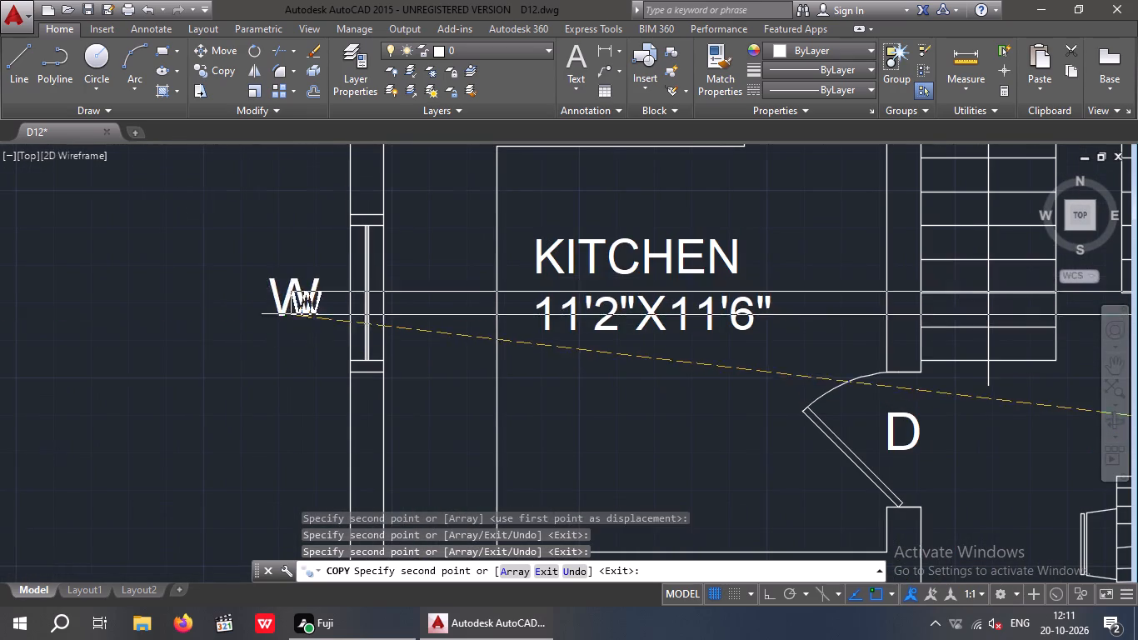
pyautogui.scroll(-2, 289, 315)
pyautogui.scroll(4, 284, 467)
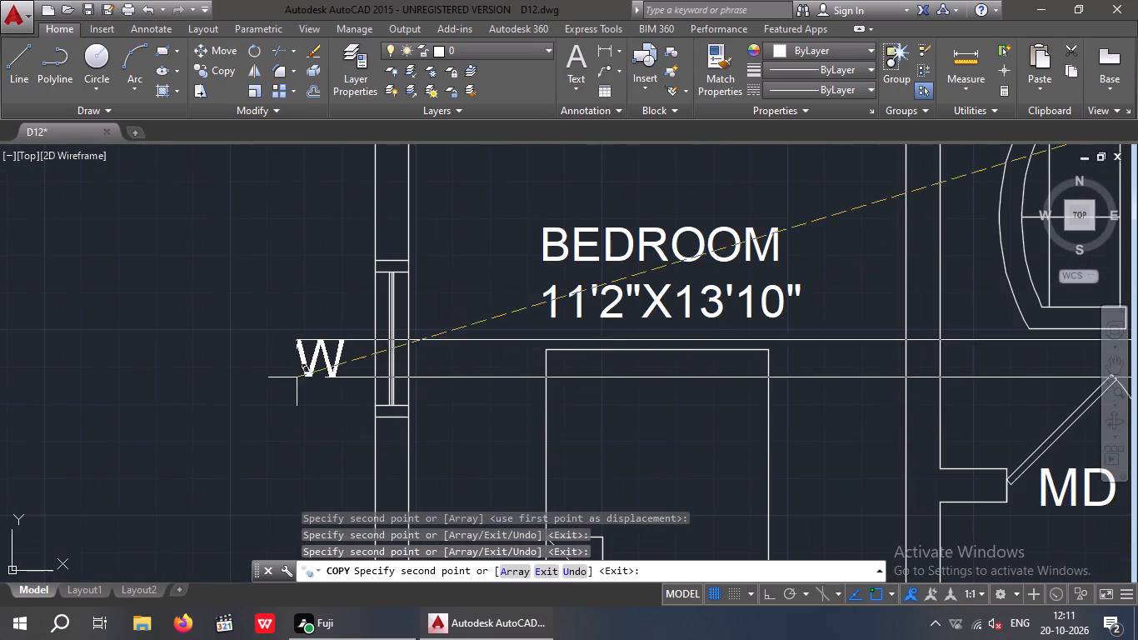
pyautogui.click(308, 367)
pyautogui.scroll(-4, 311, 356)
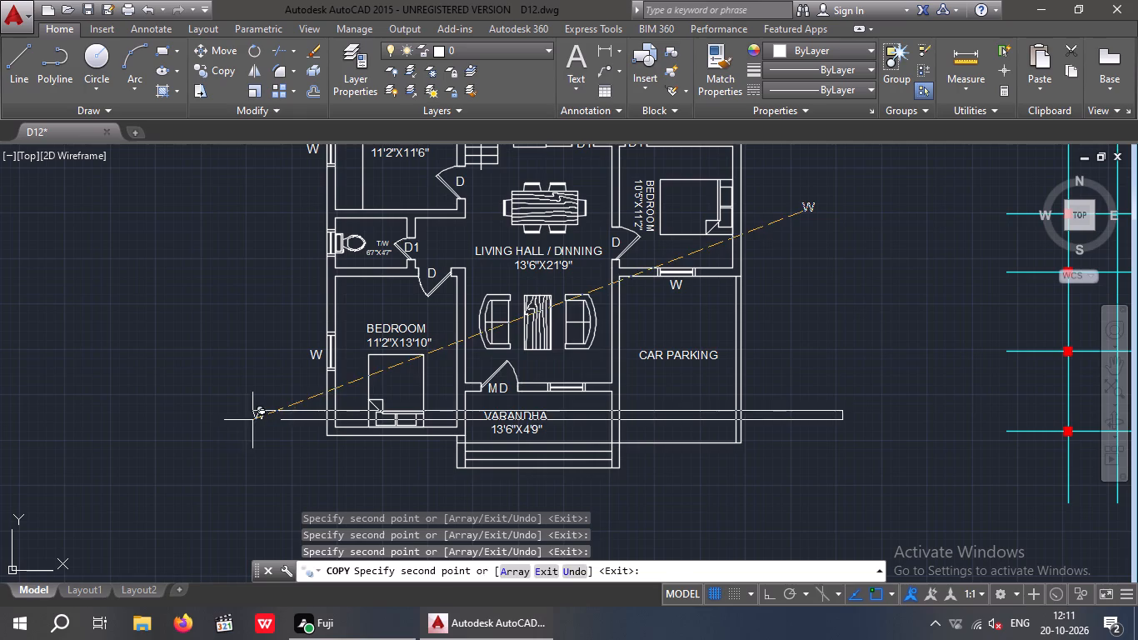
pyautogui.press('Escape')
pyautogui.press('Escape')
# Copy the spare W label to just below the living hall's front window, beside the VARANDHA label.
pyautogui.moveTo(857, 282); pyautogui.dragTo(643, 328, button='middle')
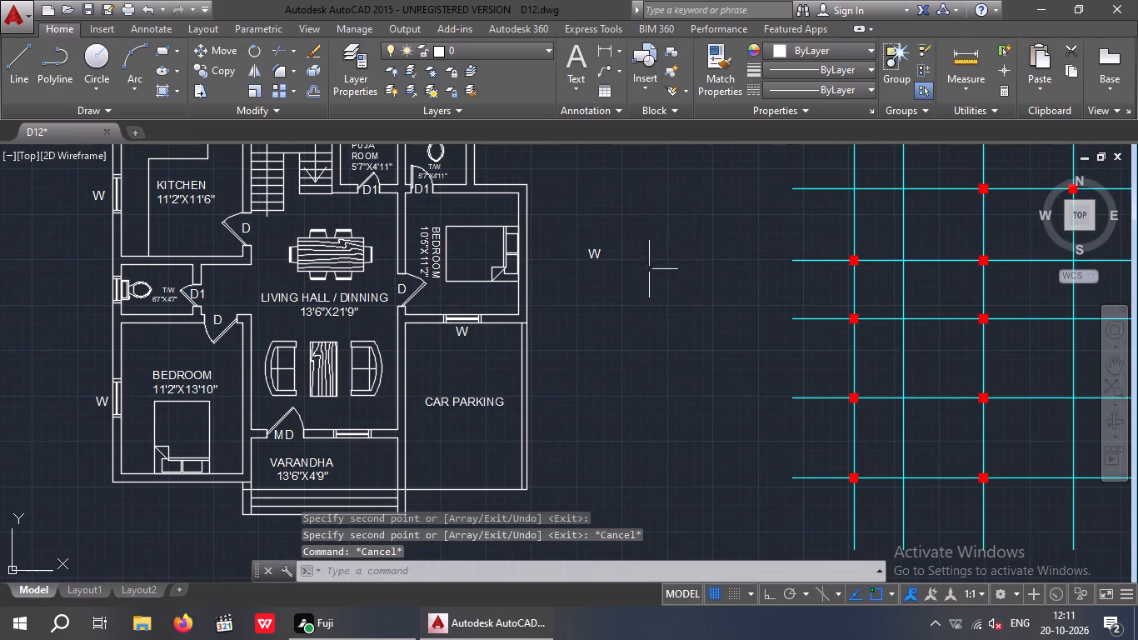
pyautogui.moveTo(637, 235); pyautogui.dragTo(562, 288)
pyautogui.click(562, 289)
pyautogui.click(217, 73)
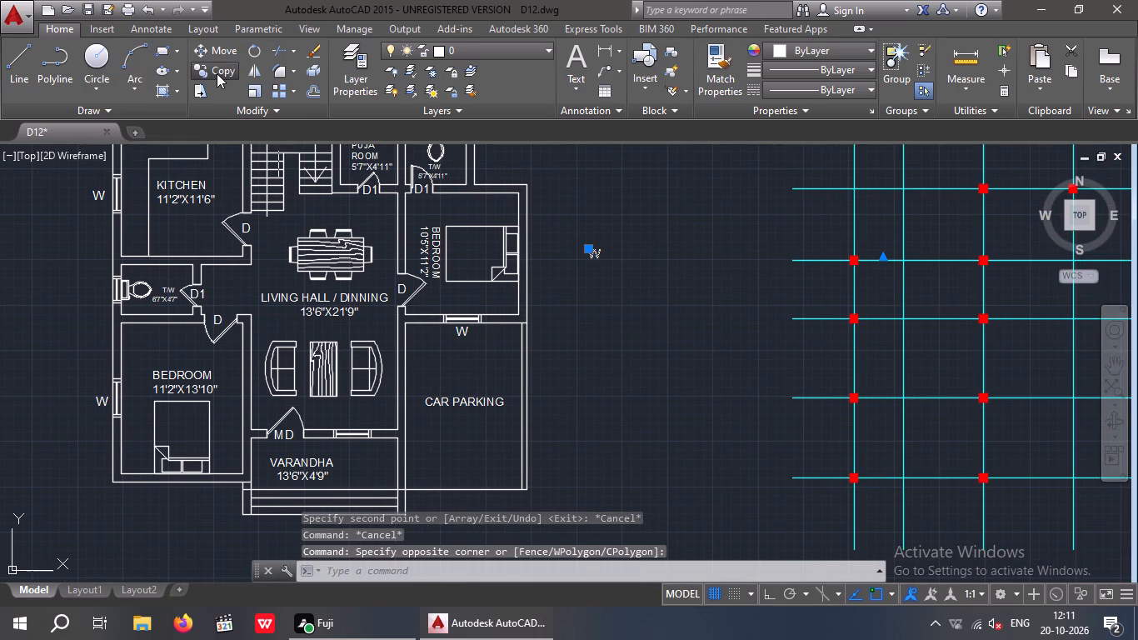
pyautogui.click(587, 261)
pyautogui.scroll(1, 349, 463)
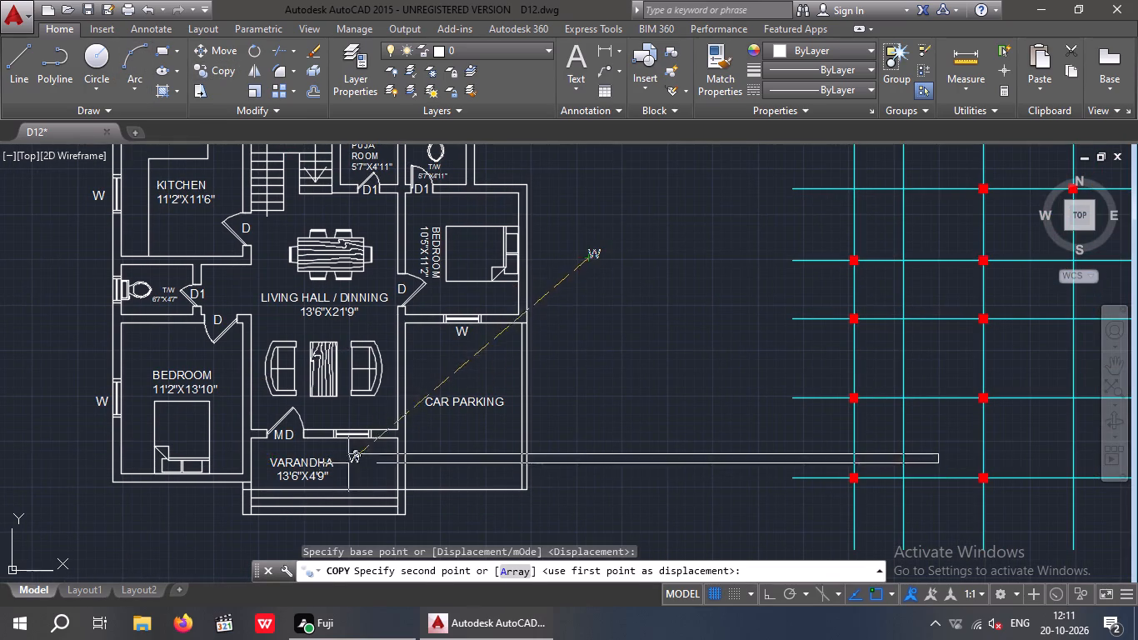
pyautogui.scroll(3, 349, 463)
pyautogui.click(304, 399)
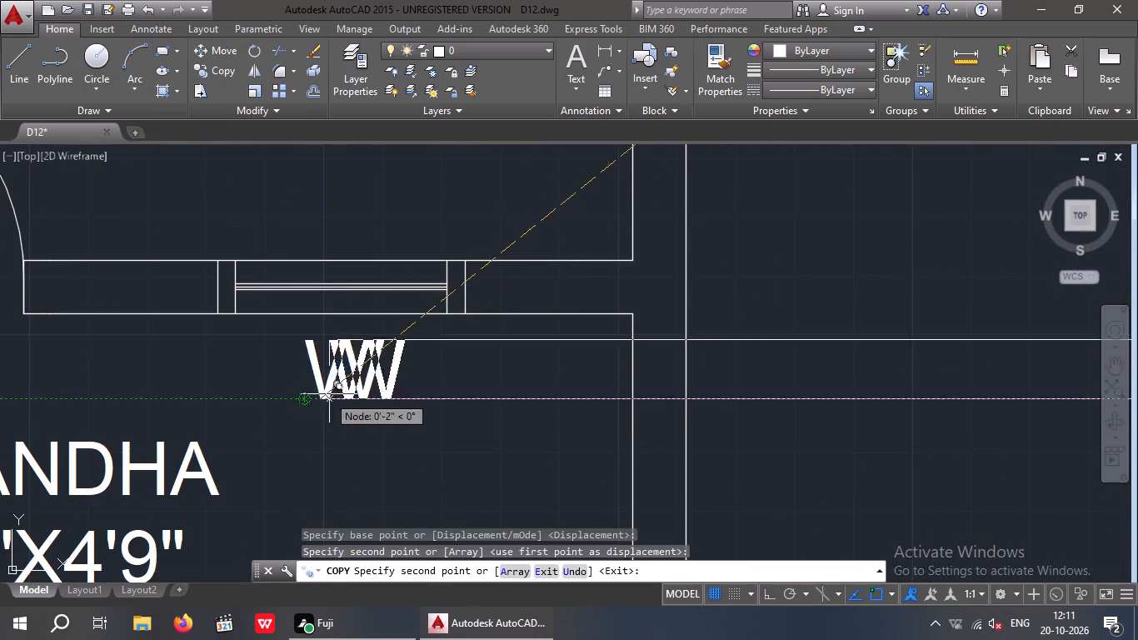
pyautogui.scroll(-4, 335, 394)
pyautogui.press('Escape')
# Change the text of the spare W label beside the plan to V.
pyautogui.moveTo(611, 372); pyautogui.dragTo(596, 440, button='middle')
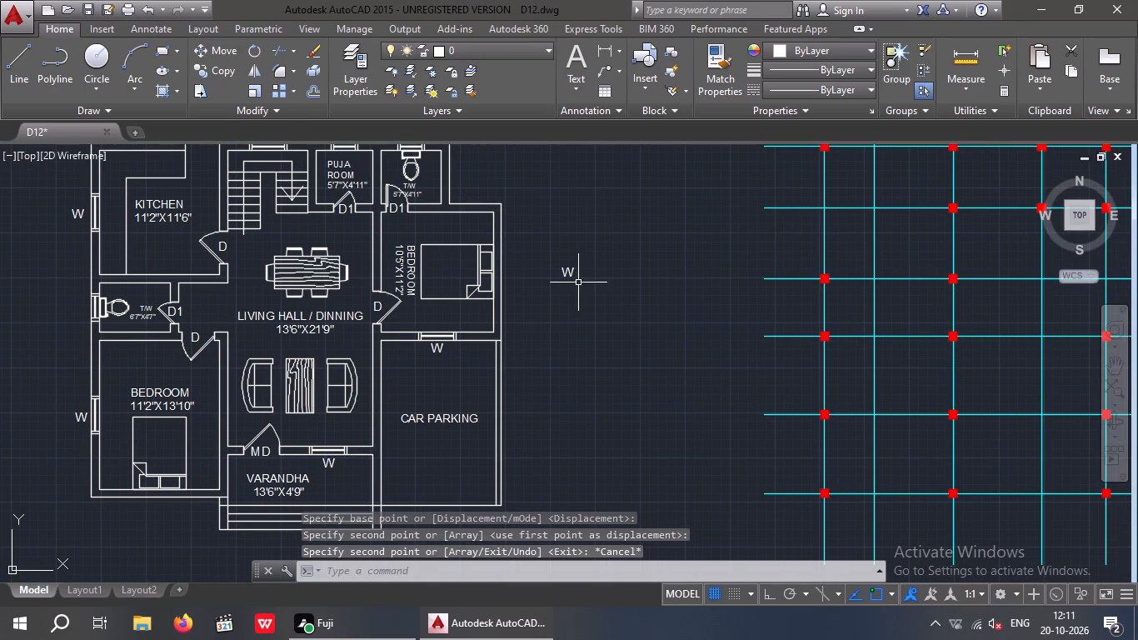
pyautogui.doubleClick(567, 271)
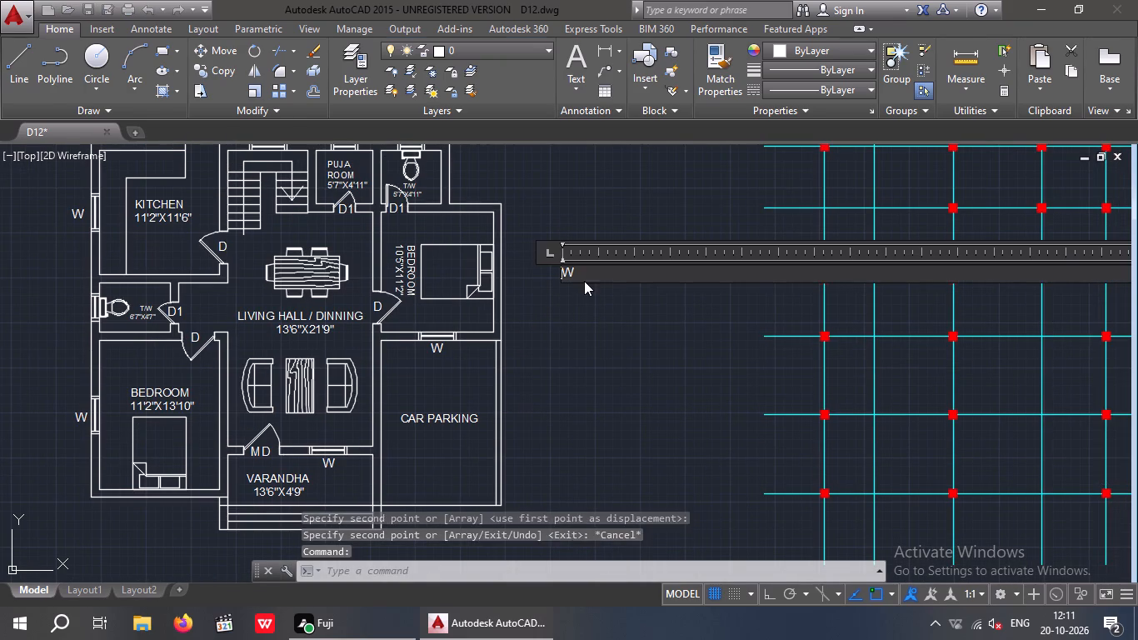
pyautogui.click(584, 270)
pyautogui.press('BackSpace')
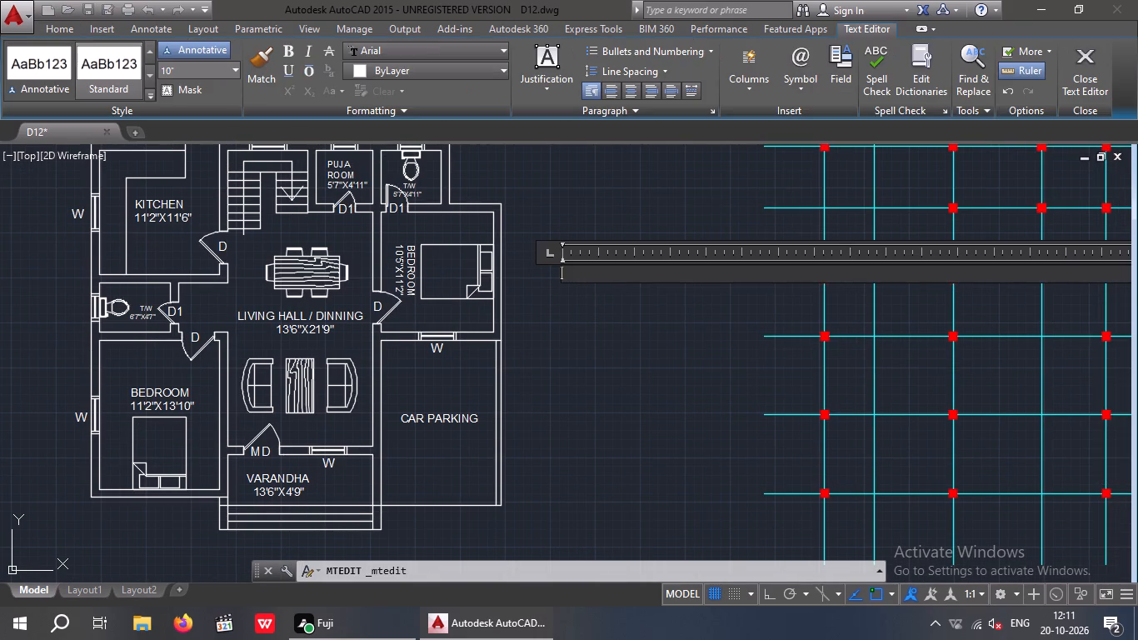
pyautogui.press('v')
pyautogui.click(585, 313)
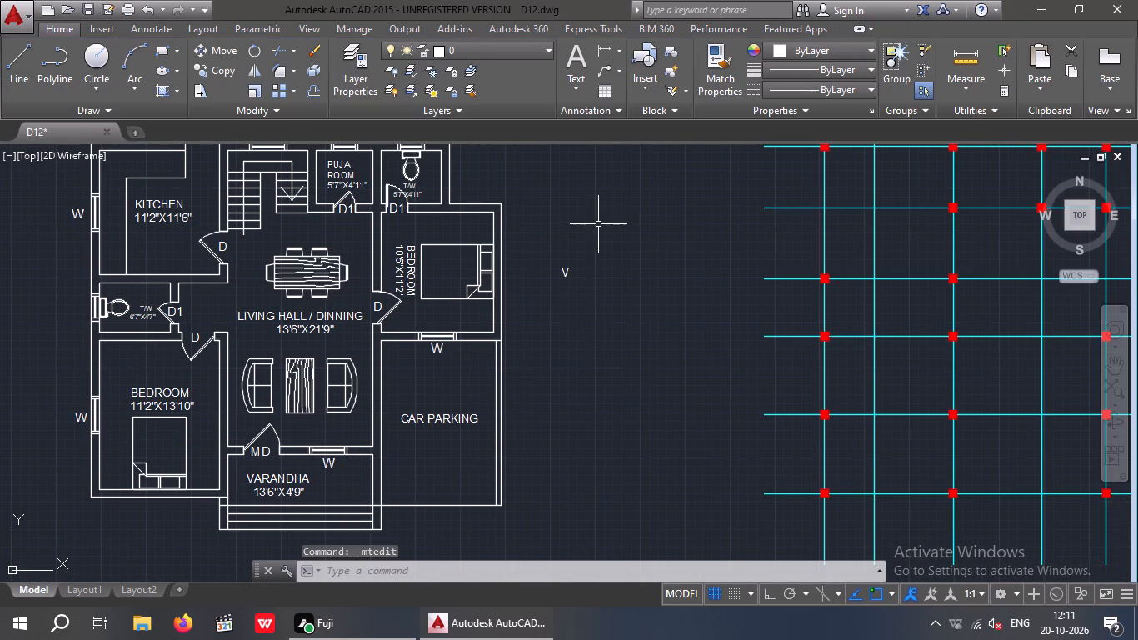
# Copy the V label outside the windows of the 6'7"X4'7" T/W, the PUJA ROOM and the 5'7"X4'11" T/W.
pyautogui.moveTo(598, 209); pyautogui.dragTo(558, 263)
pyautogui.click(548, 298)
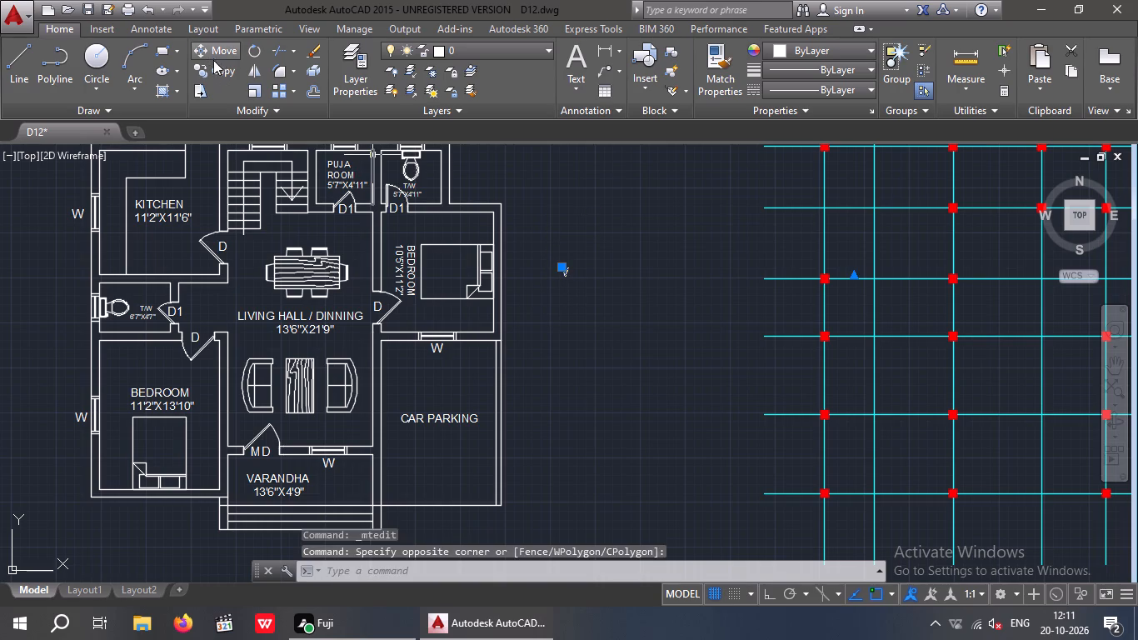
pyautogui.click(212, 69)
pyautogui.click(565, 277)
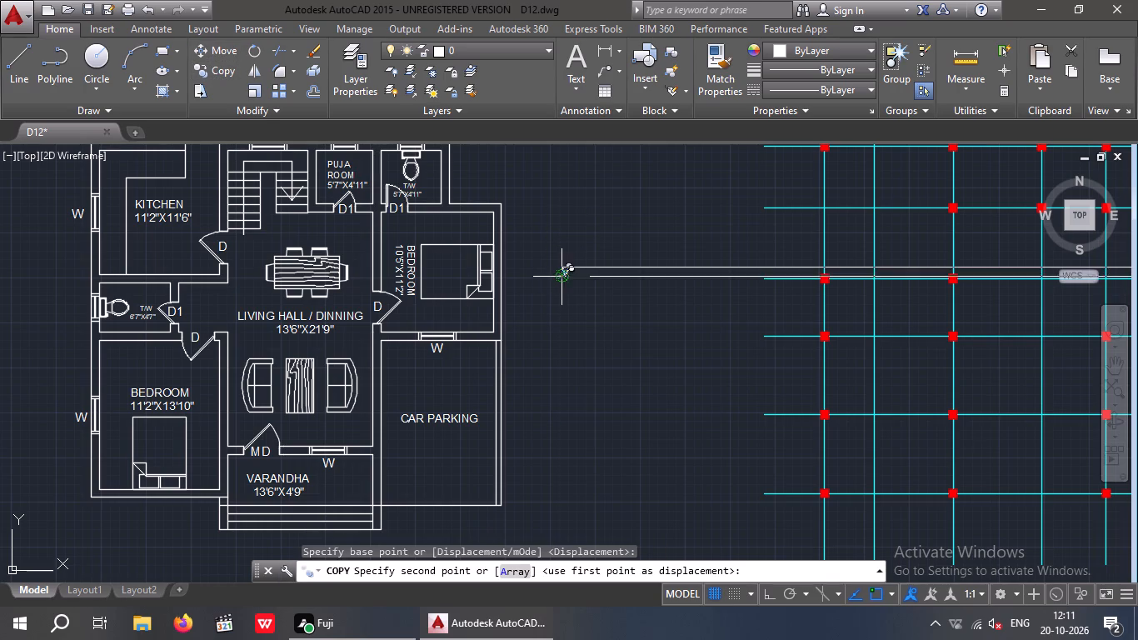
pyautogui.scroll(3, 54, 326)
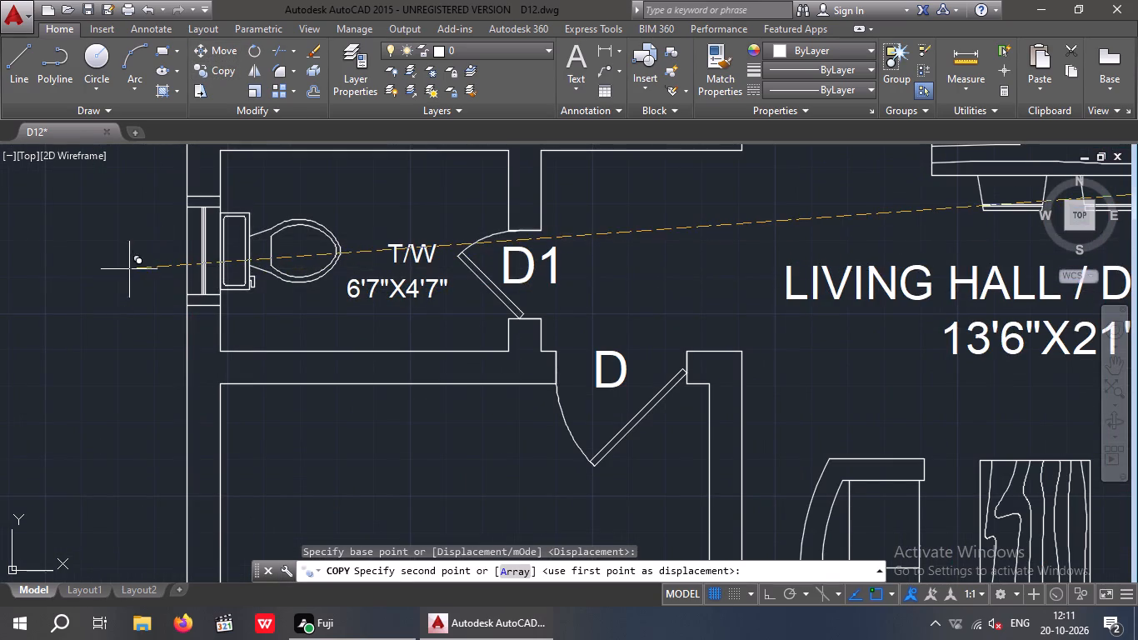
pyautogui.click(129, 268)
pyautogui.scroll(-4, 158, 284)
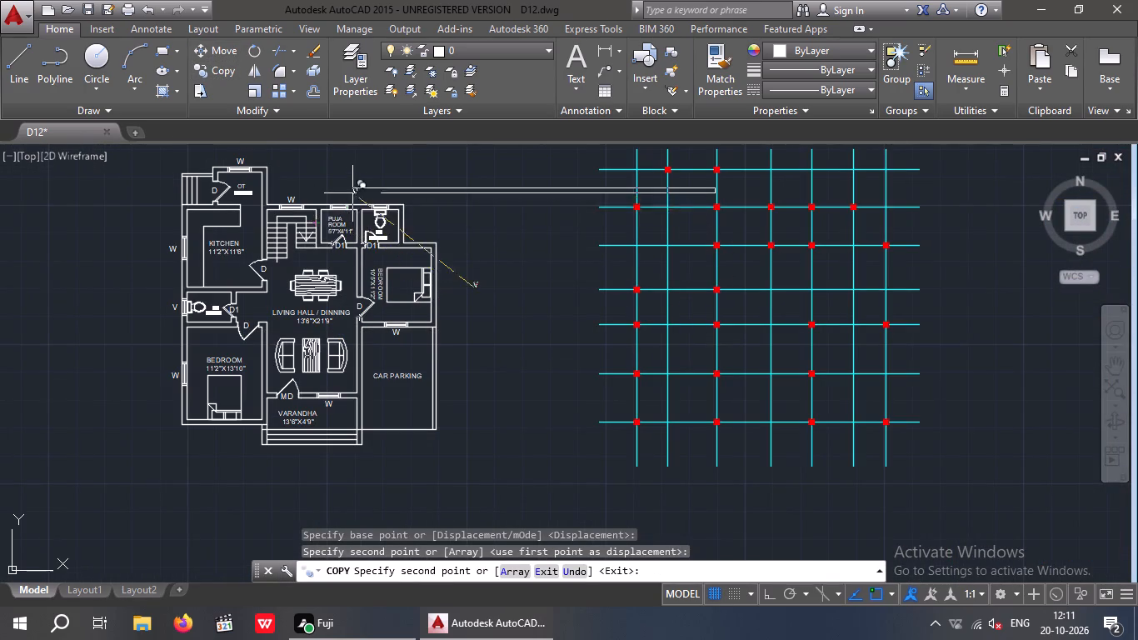
pyautogui.scroll(3, 352, 193)
pyautogui.click(282, 222)
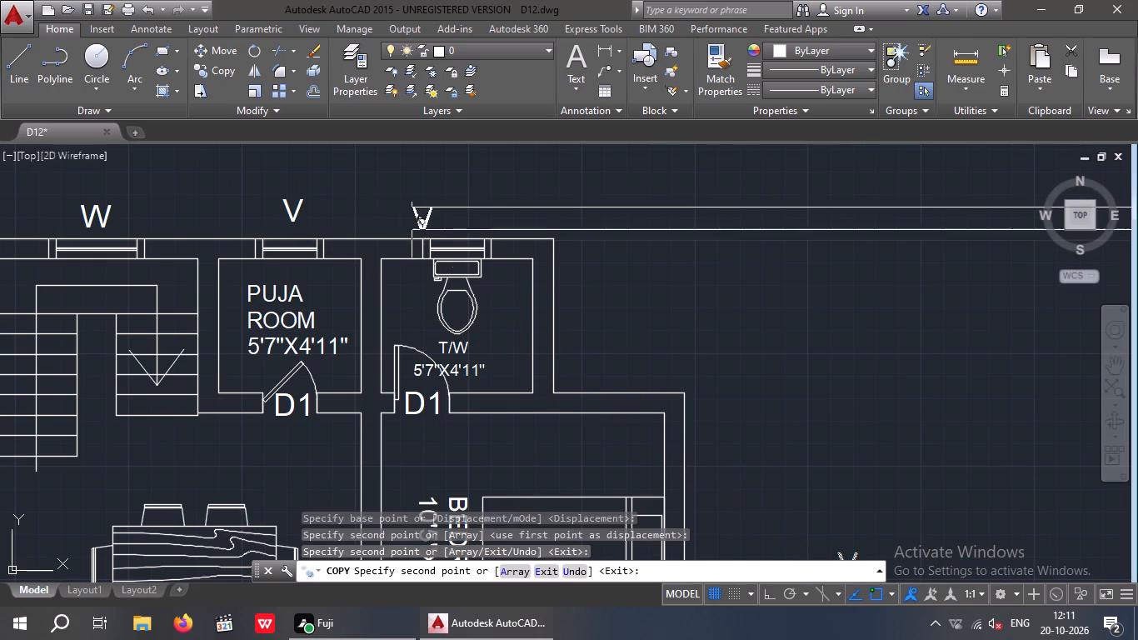
pyautogui.click(453, 223)
pyautogui.press('Escape')
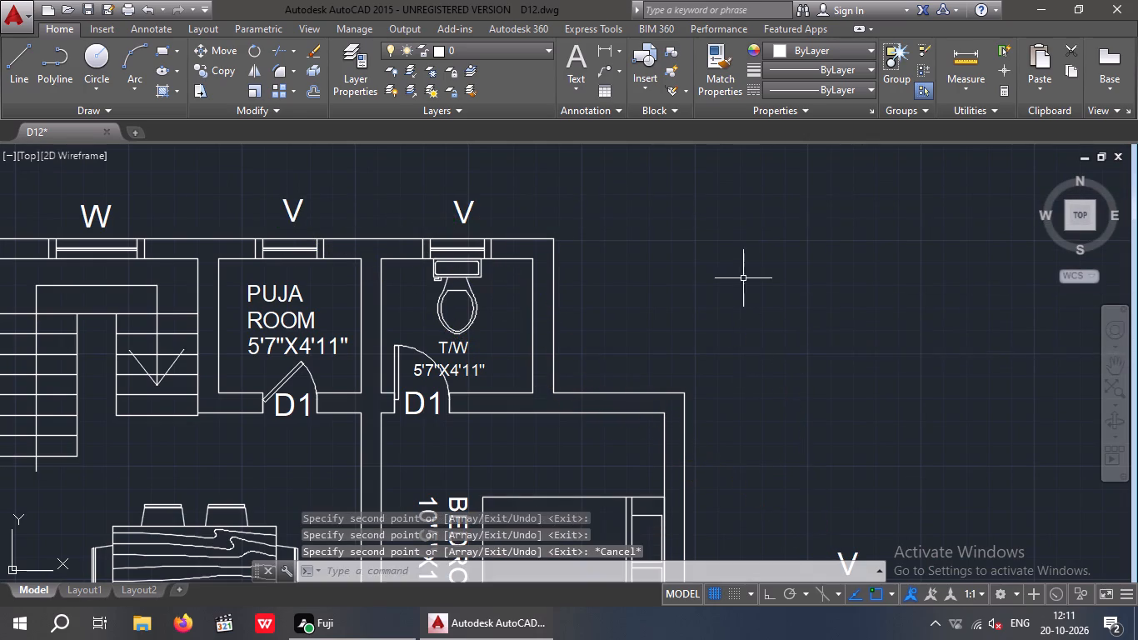
# Save the drawing.
pyautogui.scroll(-3, 743, 278)
pyautogui.moveTo(754, 362); pyautogui.dragTo(609, 300, button='middle')
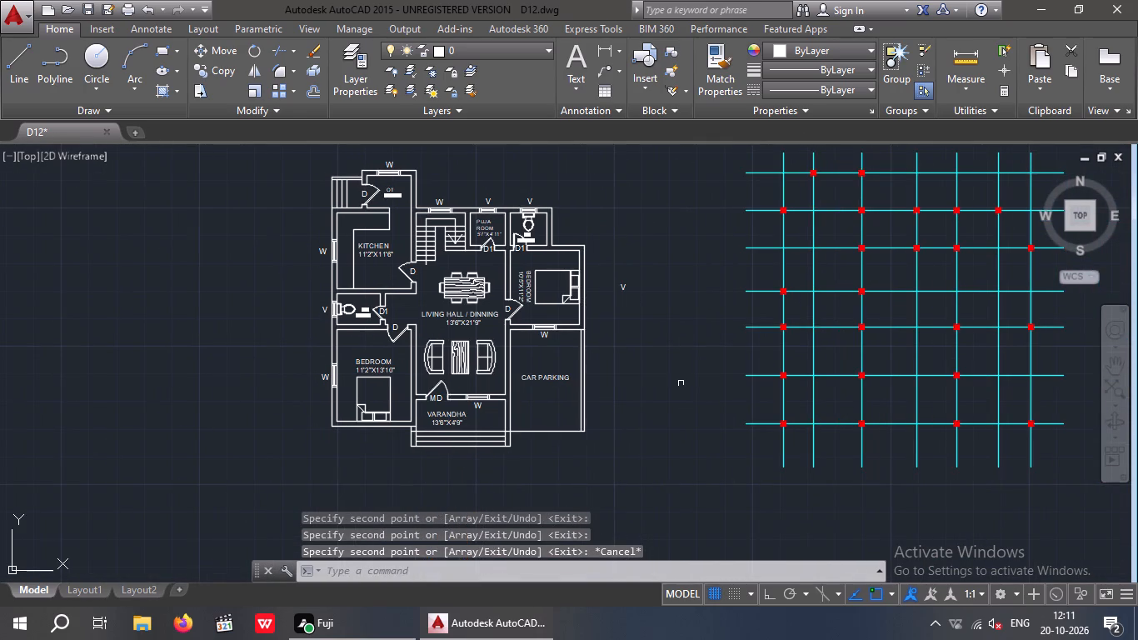
pyautogui.hotkey('ctrl', 's')
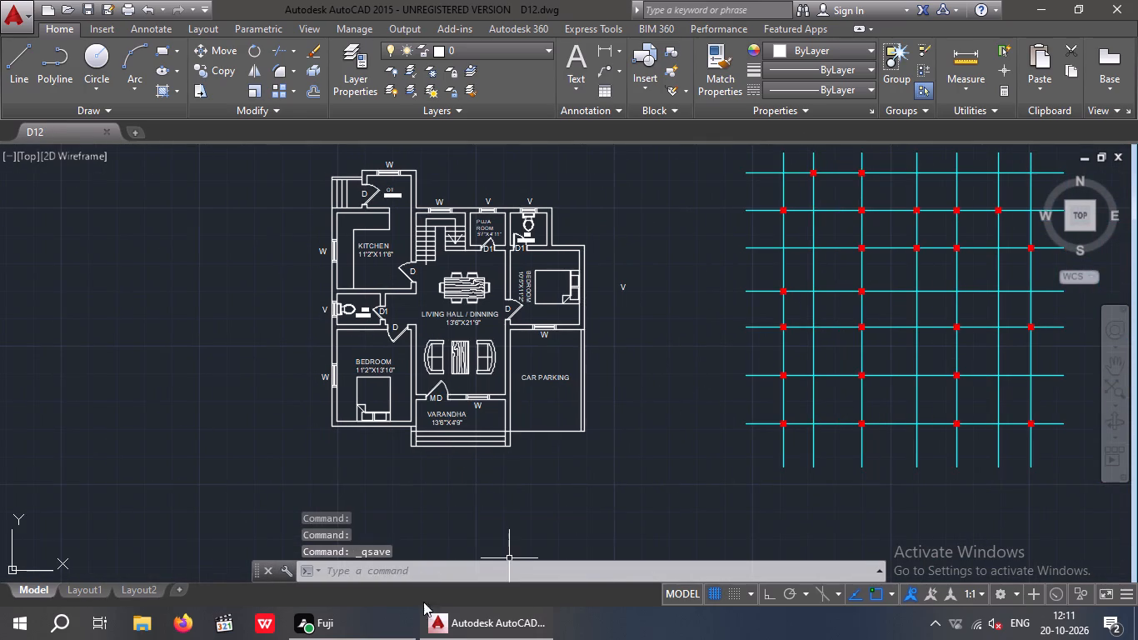